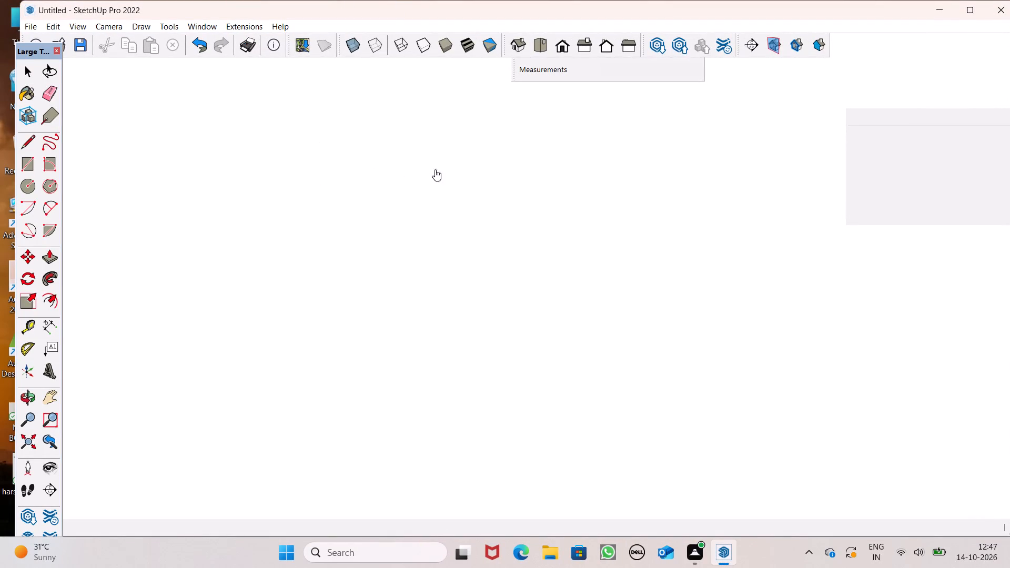
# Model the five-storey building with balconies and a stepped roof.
# Switch the empty model to the standard top view, looking straight down on the ground plane.
pyautogui.scroll(-12, 456, 338)
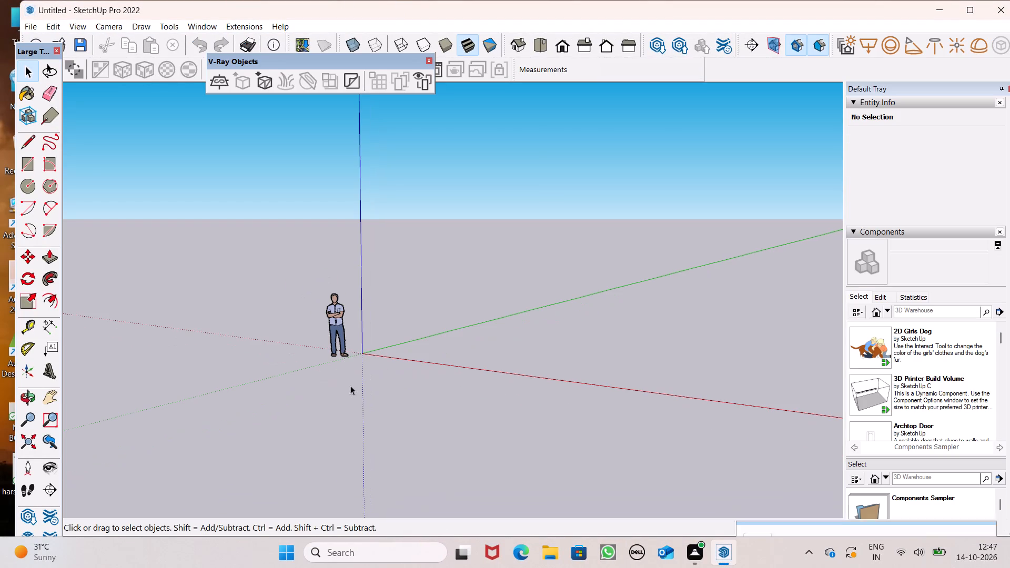
pyautogui.scroll(1, 552, 541)
pyautogui.scroll(-2, 366, 148)
pyautogui.moveTo(384, 238); pyautogui.dragTo(567, 495, button='middle')
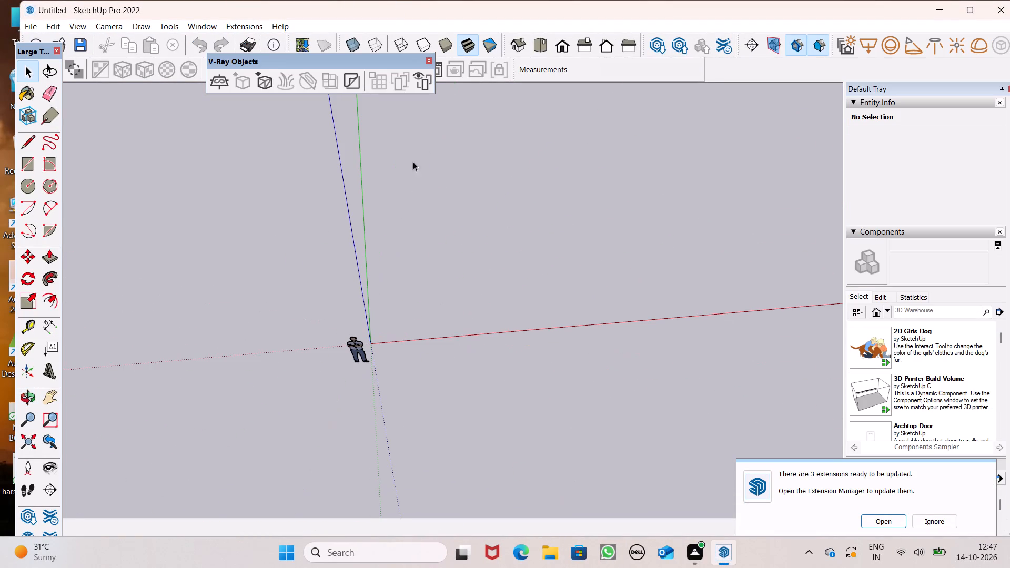
pyautogui.click(538, 46)
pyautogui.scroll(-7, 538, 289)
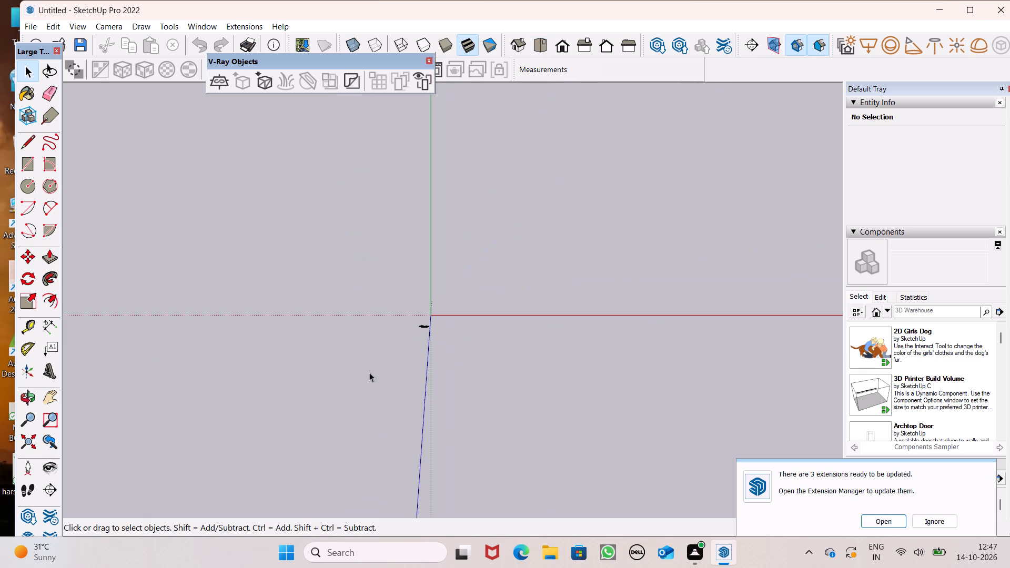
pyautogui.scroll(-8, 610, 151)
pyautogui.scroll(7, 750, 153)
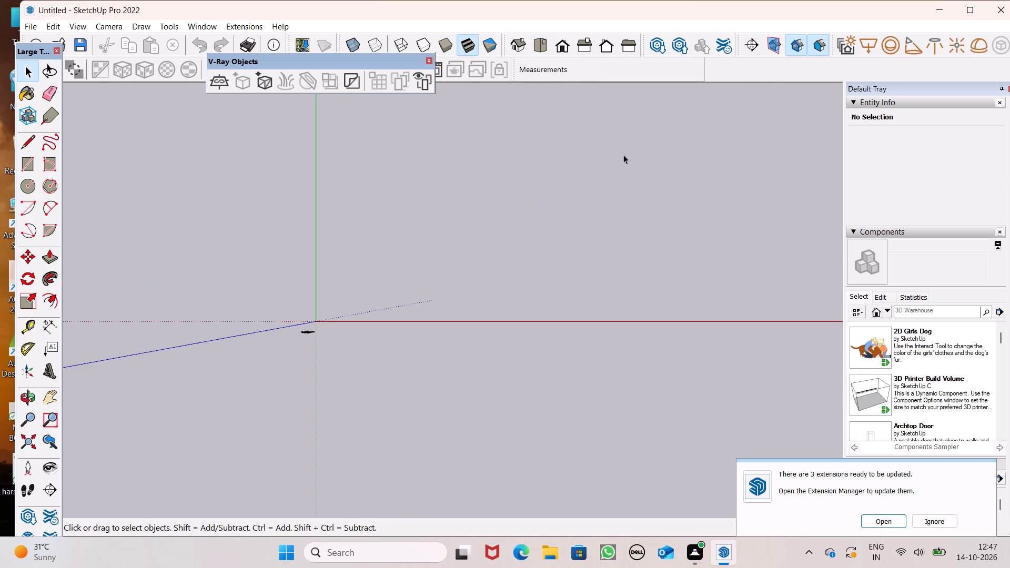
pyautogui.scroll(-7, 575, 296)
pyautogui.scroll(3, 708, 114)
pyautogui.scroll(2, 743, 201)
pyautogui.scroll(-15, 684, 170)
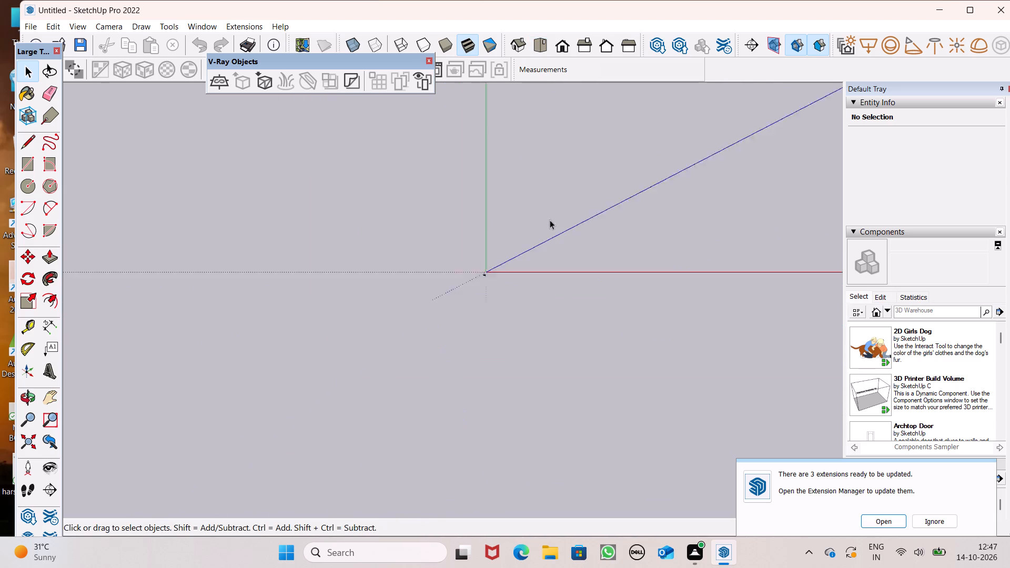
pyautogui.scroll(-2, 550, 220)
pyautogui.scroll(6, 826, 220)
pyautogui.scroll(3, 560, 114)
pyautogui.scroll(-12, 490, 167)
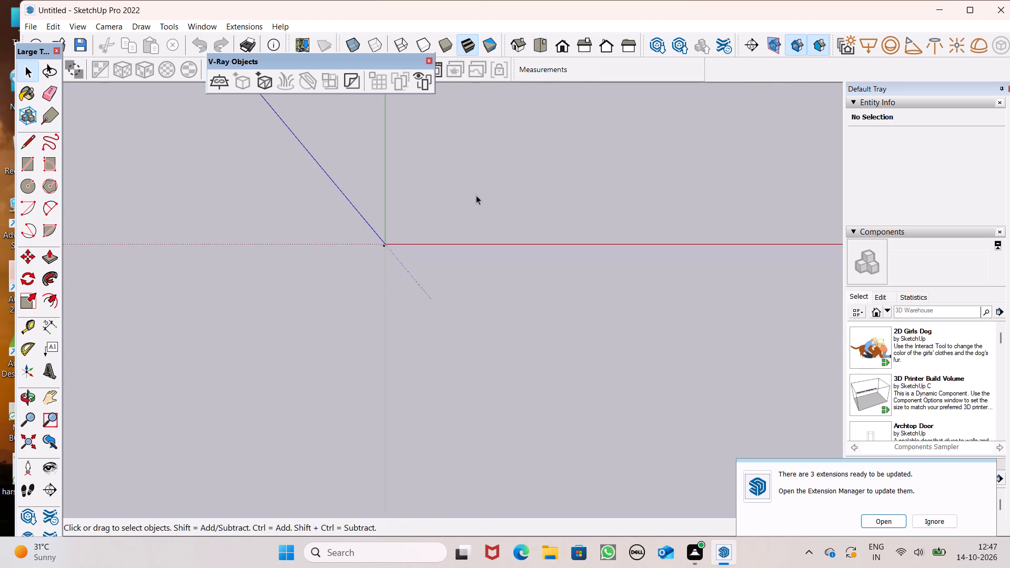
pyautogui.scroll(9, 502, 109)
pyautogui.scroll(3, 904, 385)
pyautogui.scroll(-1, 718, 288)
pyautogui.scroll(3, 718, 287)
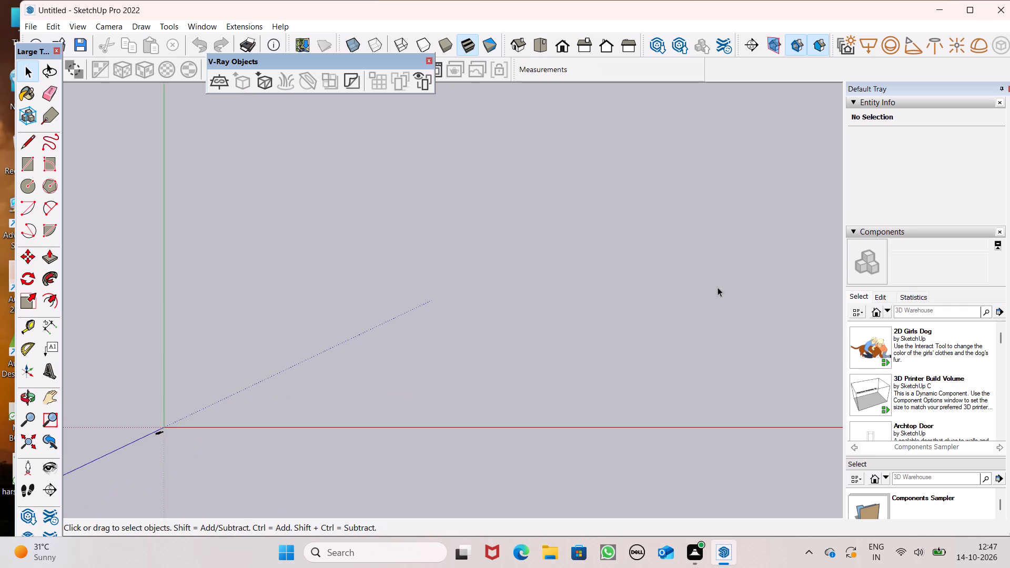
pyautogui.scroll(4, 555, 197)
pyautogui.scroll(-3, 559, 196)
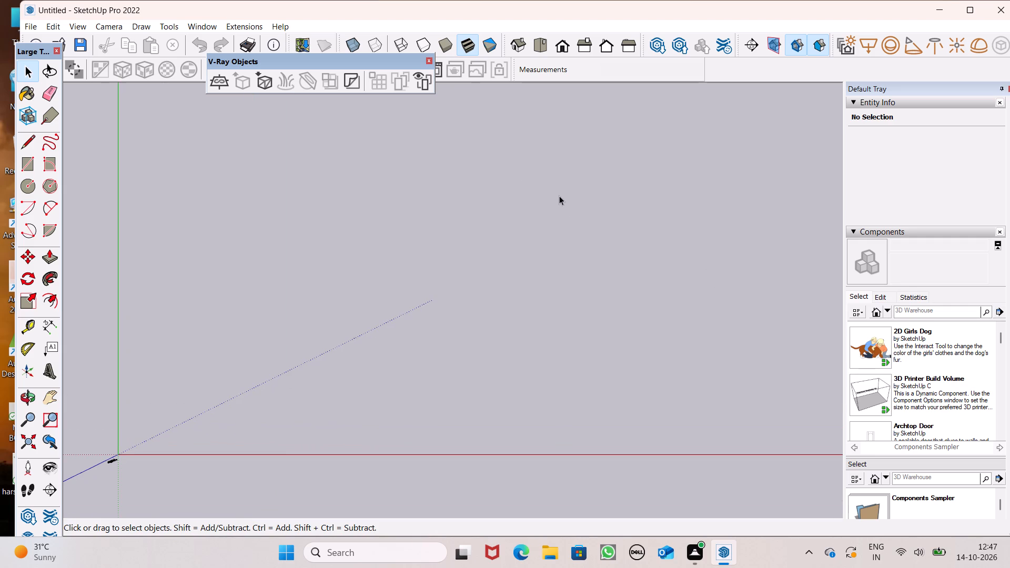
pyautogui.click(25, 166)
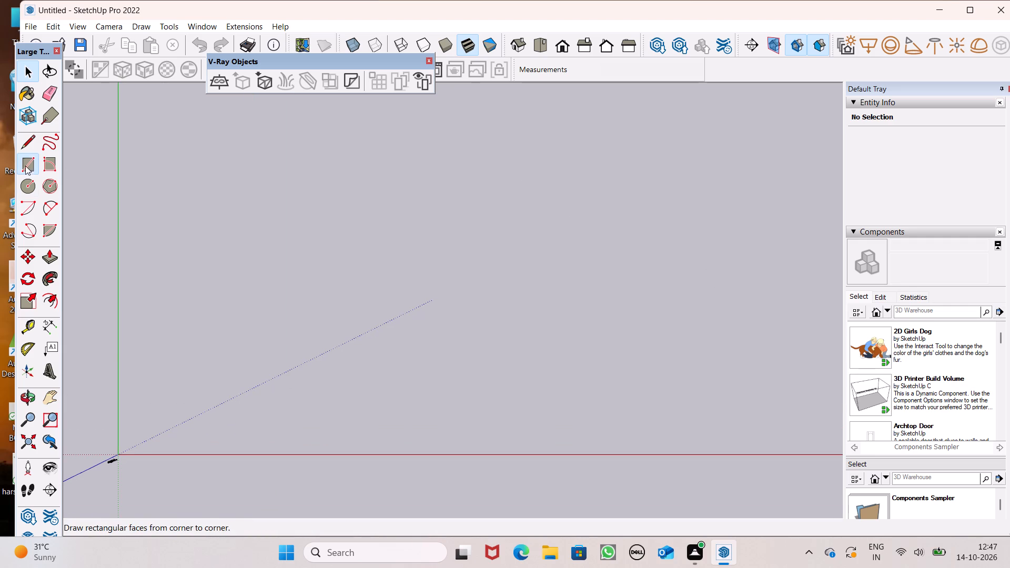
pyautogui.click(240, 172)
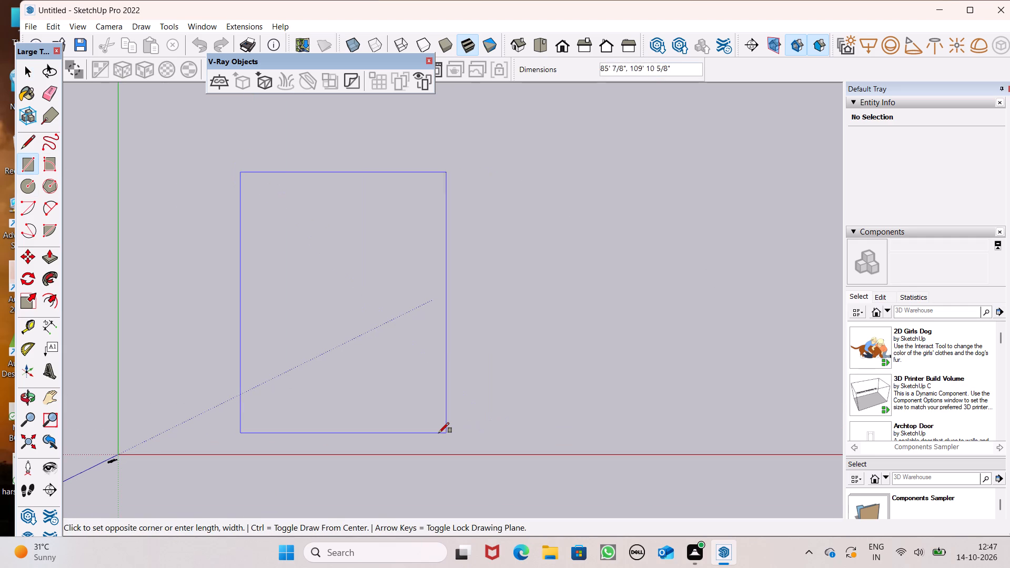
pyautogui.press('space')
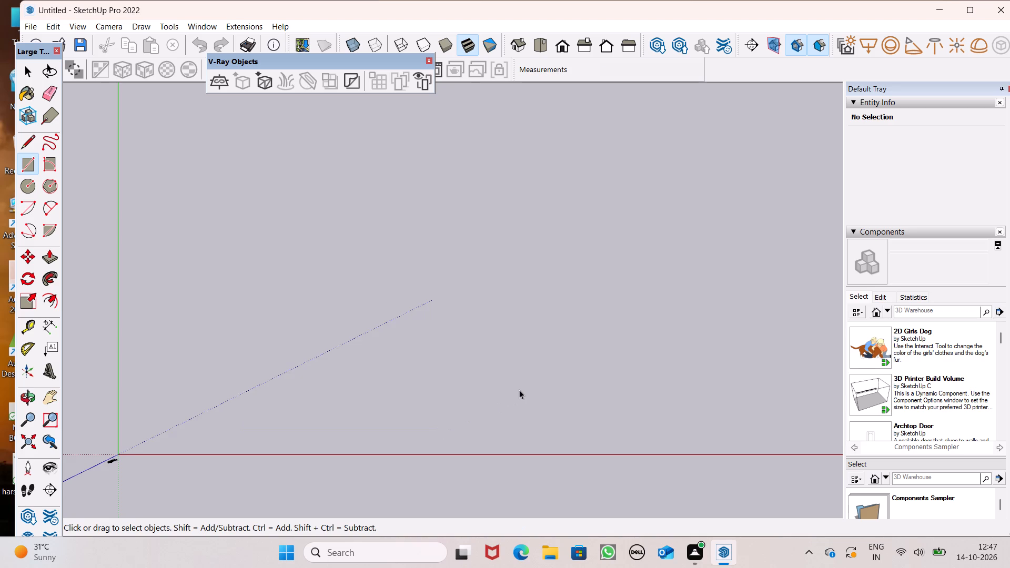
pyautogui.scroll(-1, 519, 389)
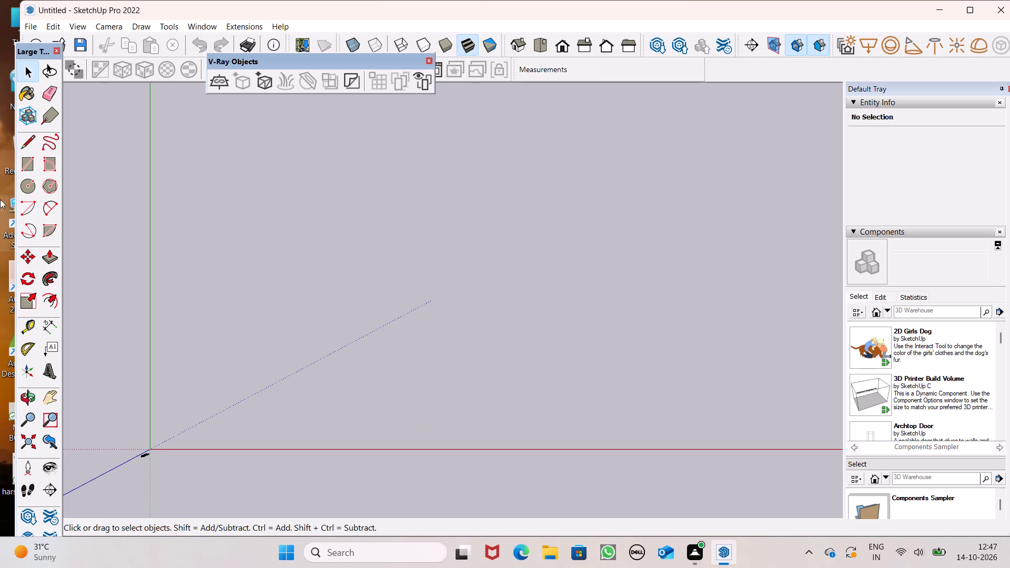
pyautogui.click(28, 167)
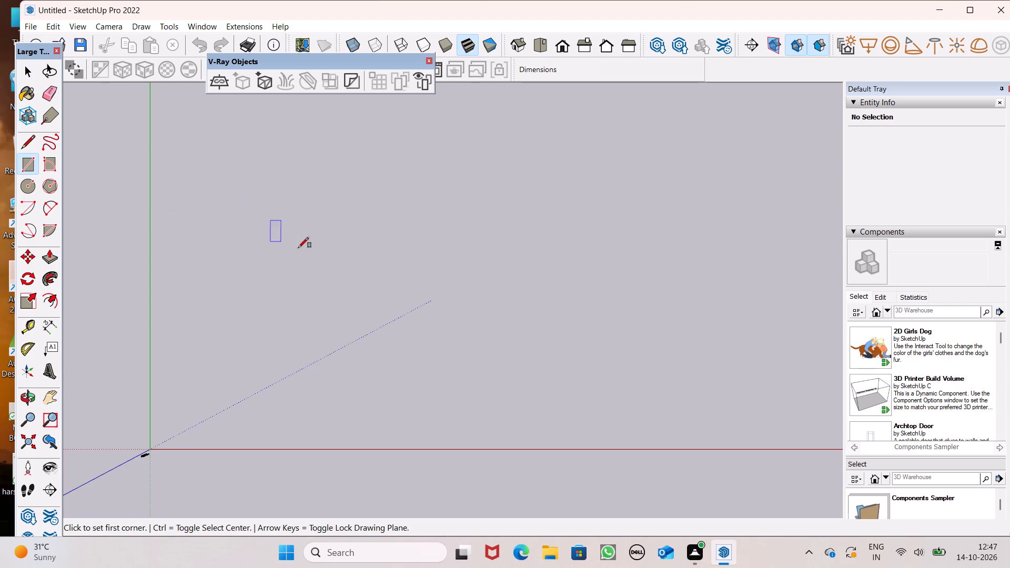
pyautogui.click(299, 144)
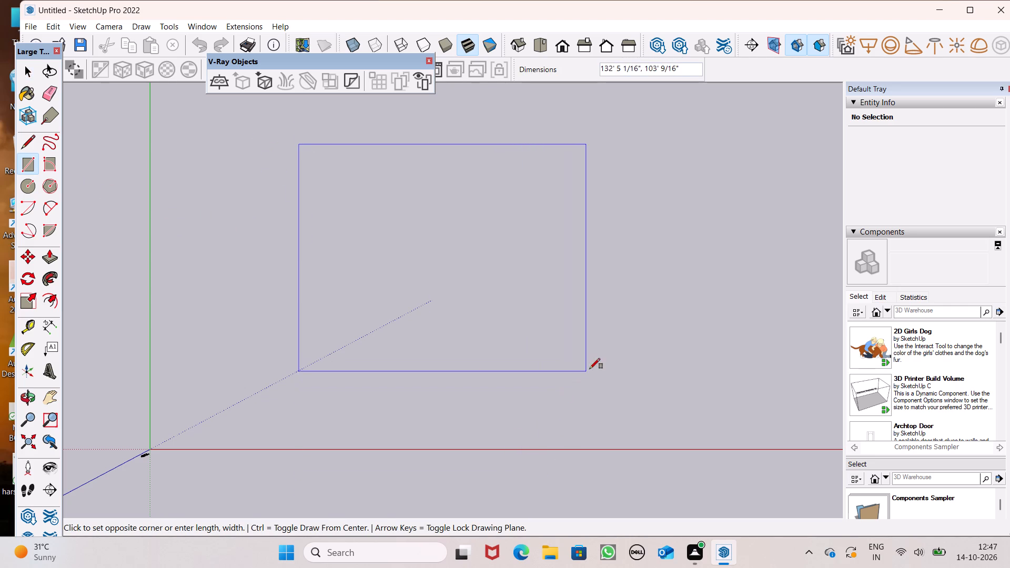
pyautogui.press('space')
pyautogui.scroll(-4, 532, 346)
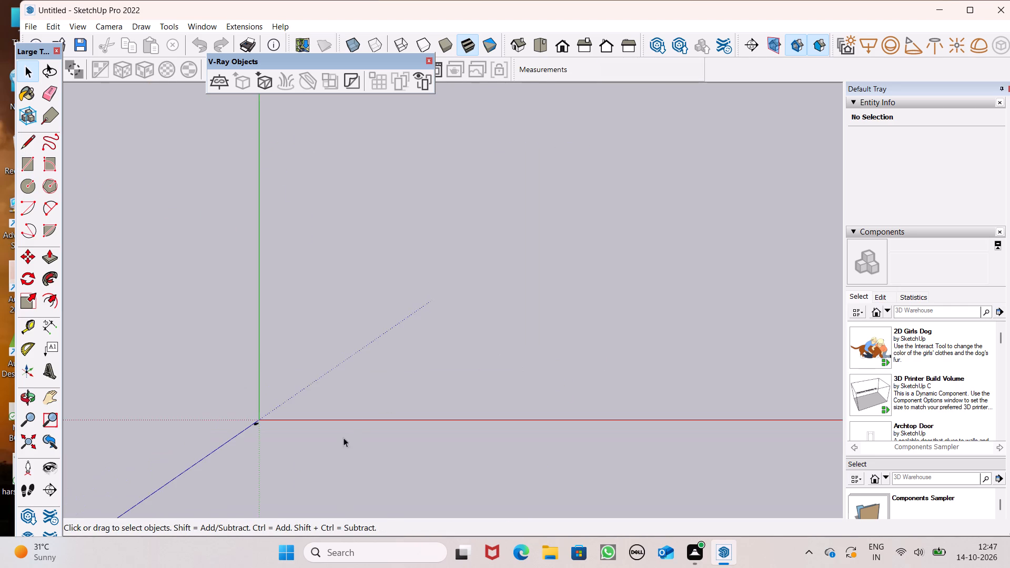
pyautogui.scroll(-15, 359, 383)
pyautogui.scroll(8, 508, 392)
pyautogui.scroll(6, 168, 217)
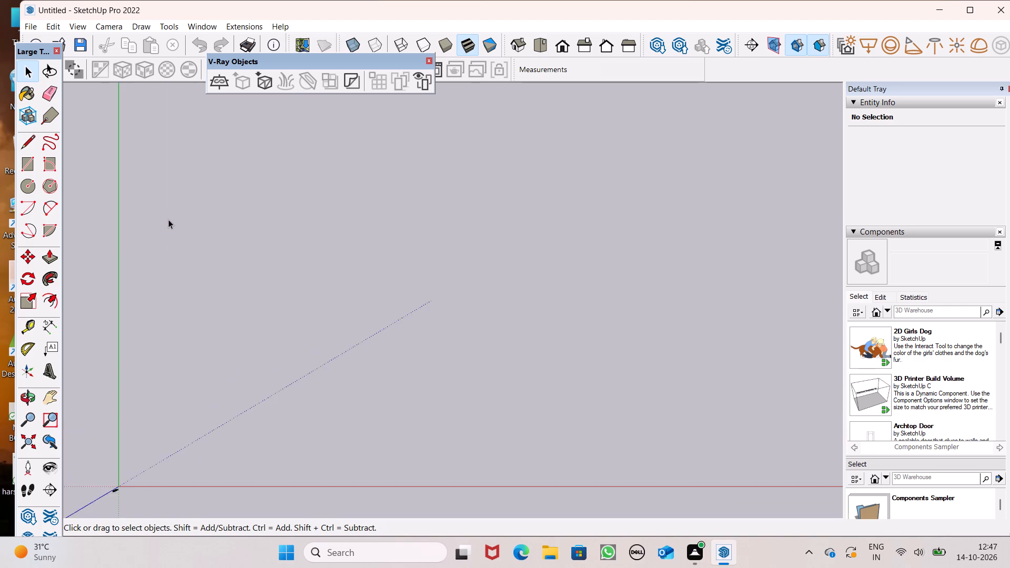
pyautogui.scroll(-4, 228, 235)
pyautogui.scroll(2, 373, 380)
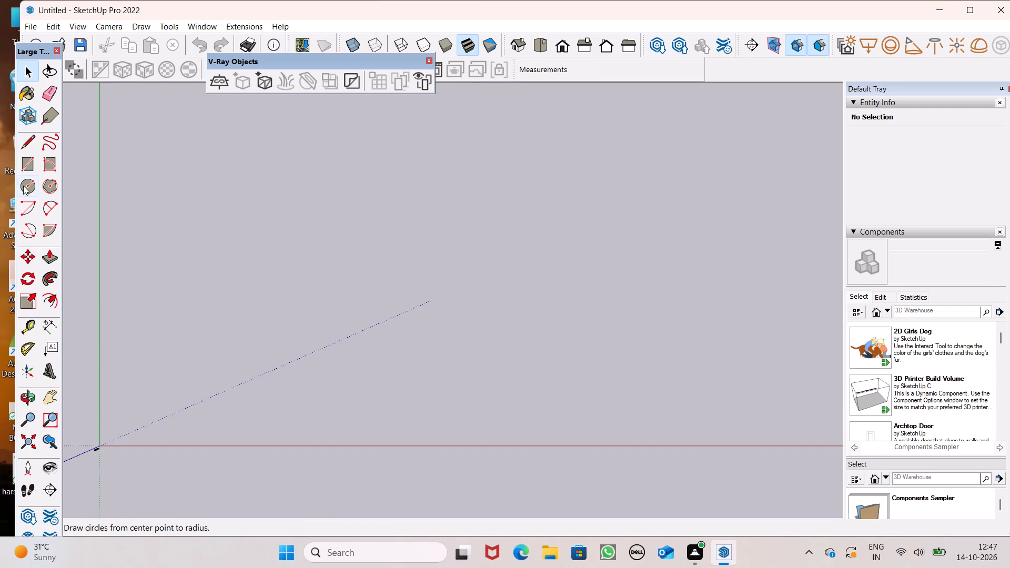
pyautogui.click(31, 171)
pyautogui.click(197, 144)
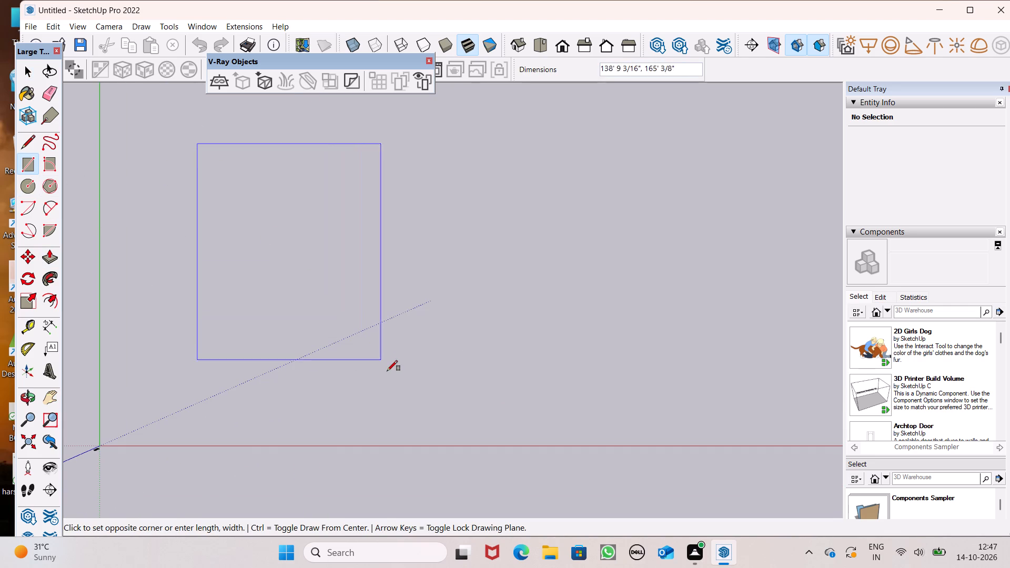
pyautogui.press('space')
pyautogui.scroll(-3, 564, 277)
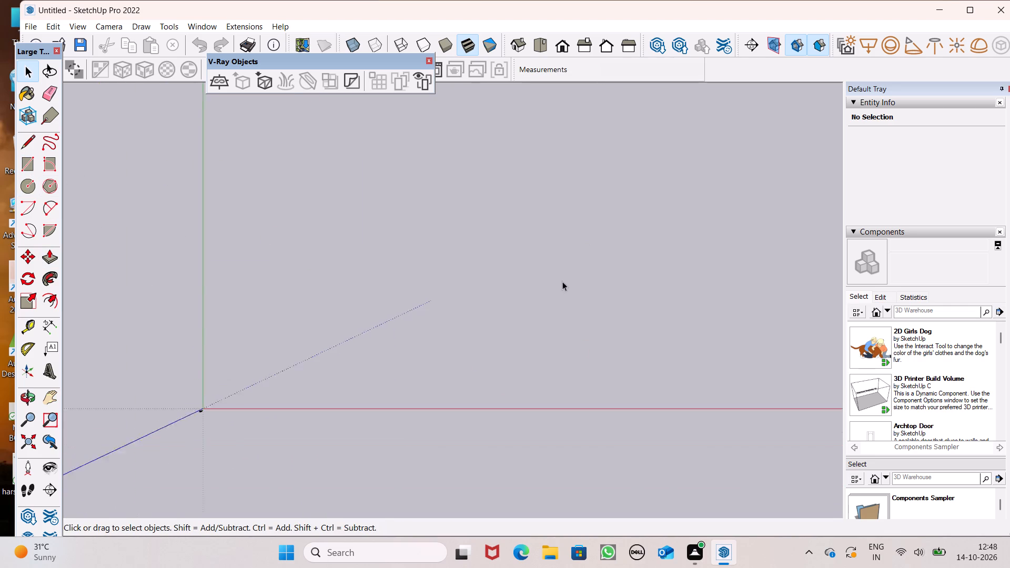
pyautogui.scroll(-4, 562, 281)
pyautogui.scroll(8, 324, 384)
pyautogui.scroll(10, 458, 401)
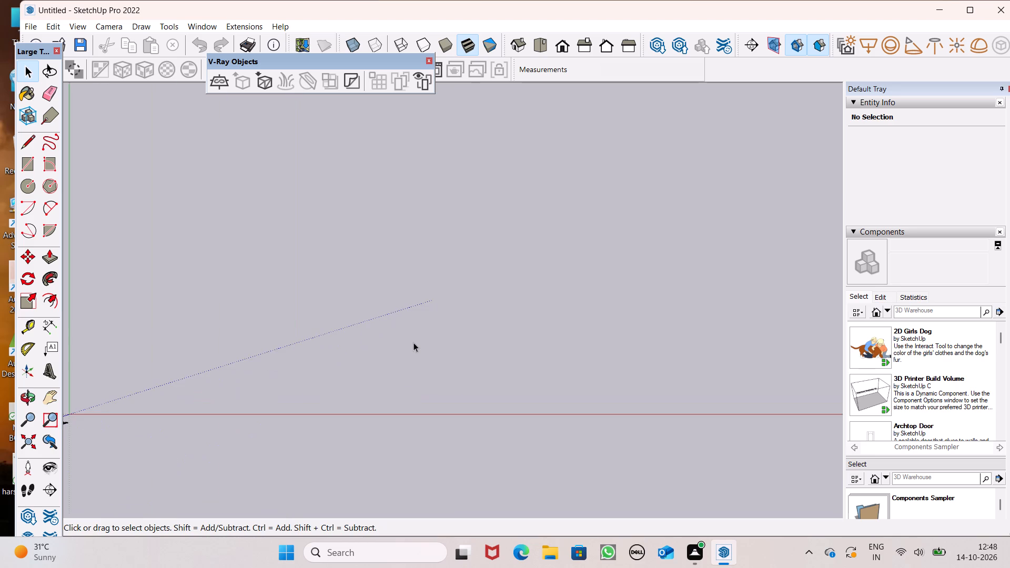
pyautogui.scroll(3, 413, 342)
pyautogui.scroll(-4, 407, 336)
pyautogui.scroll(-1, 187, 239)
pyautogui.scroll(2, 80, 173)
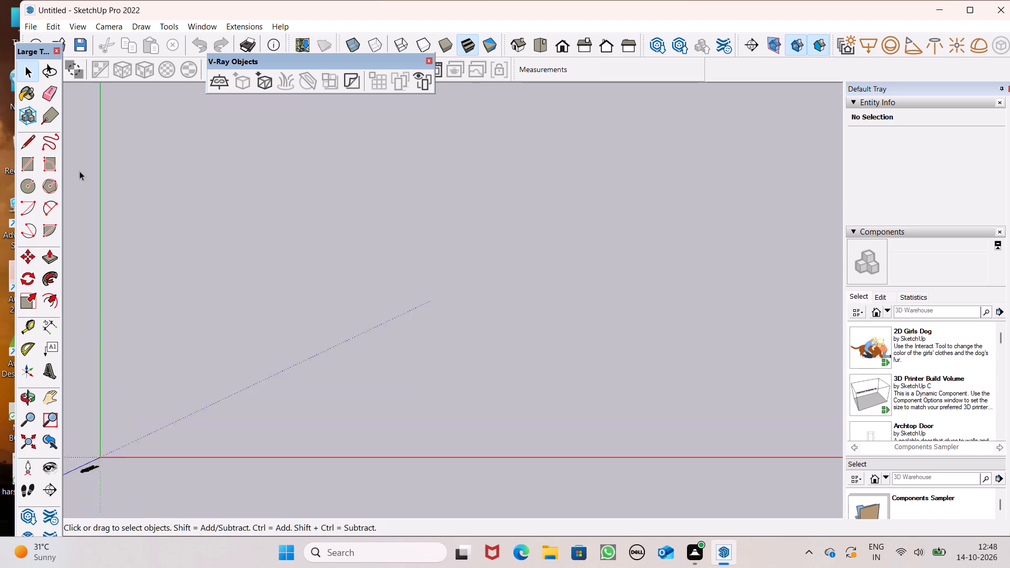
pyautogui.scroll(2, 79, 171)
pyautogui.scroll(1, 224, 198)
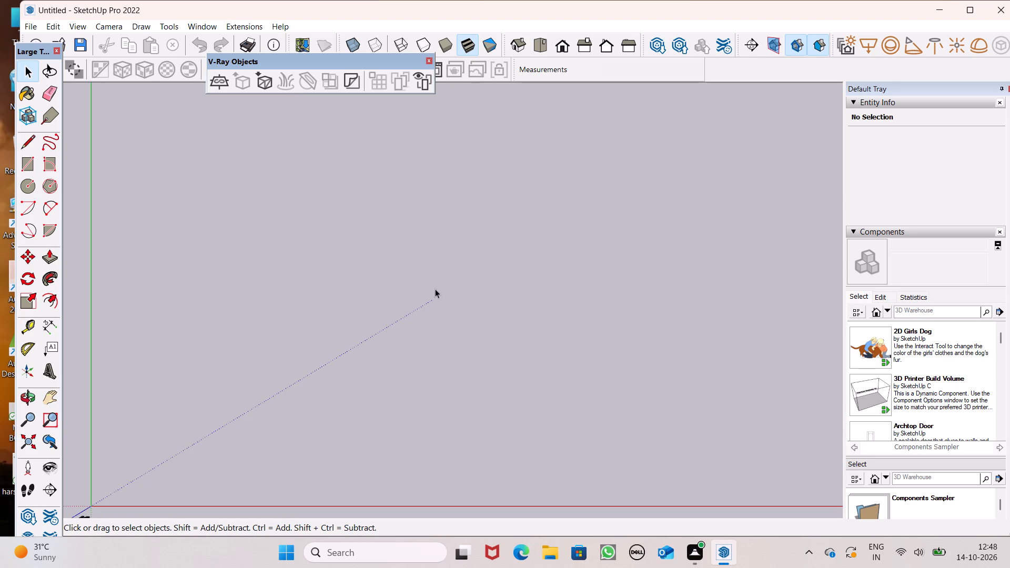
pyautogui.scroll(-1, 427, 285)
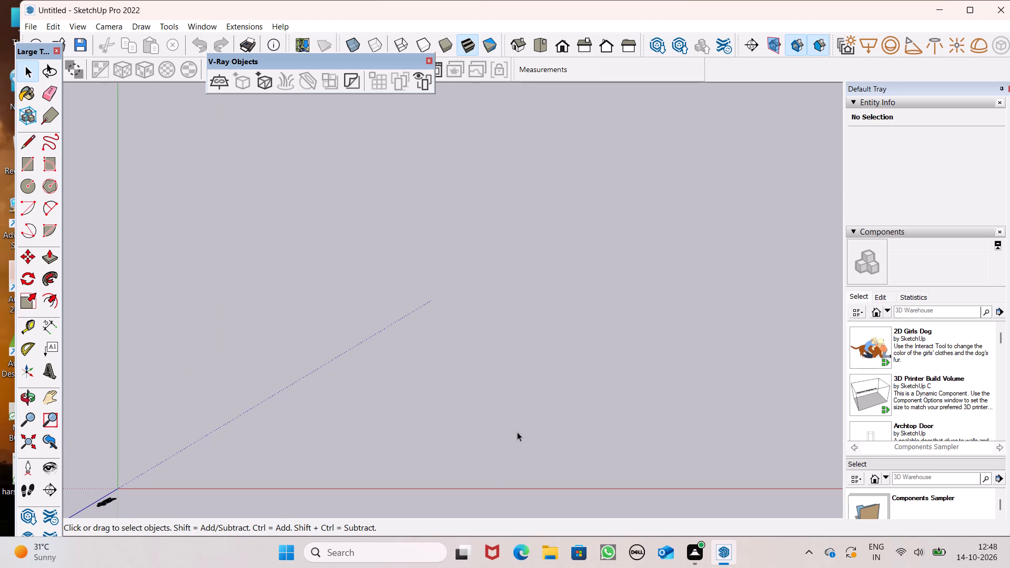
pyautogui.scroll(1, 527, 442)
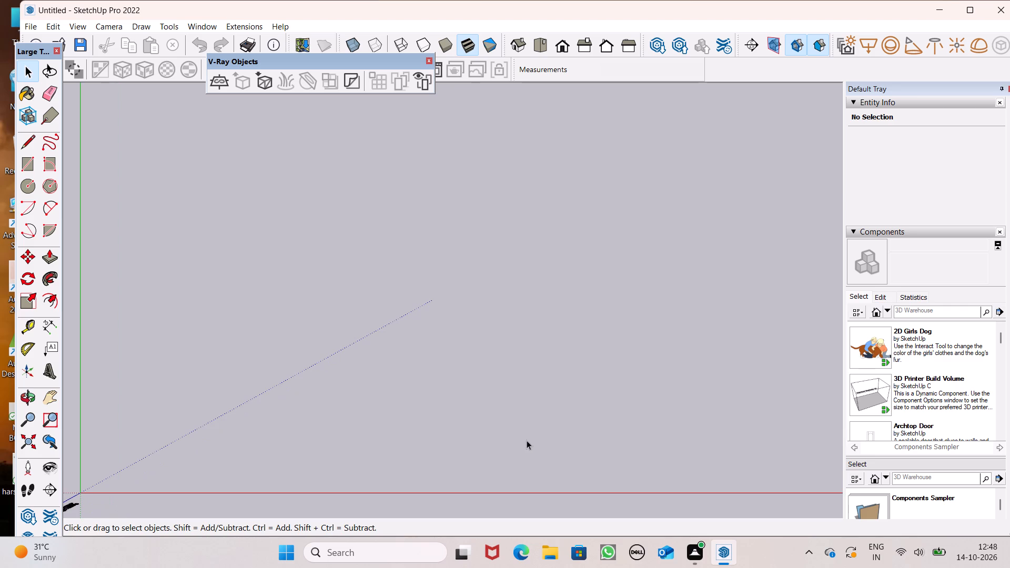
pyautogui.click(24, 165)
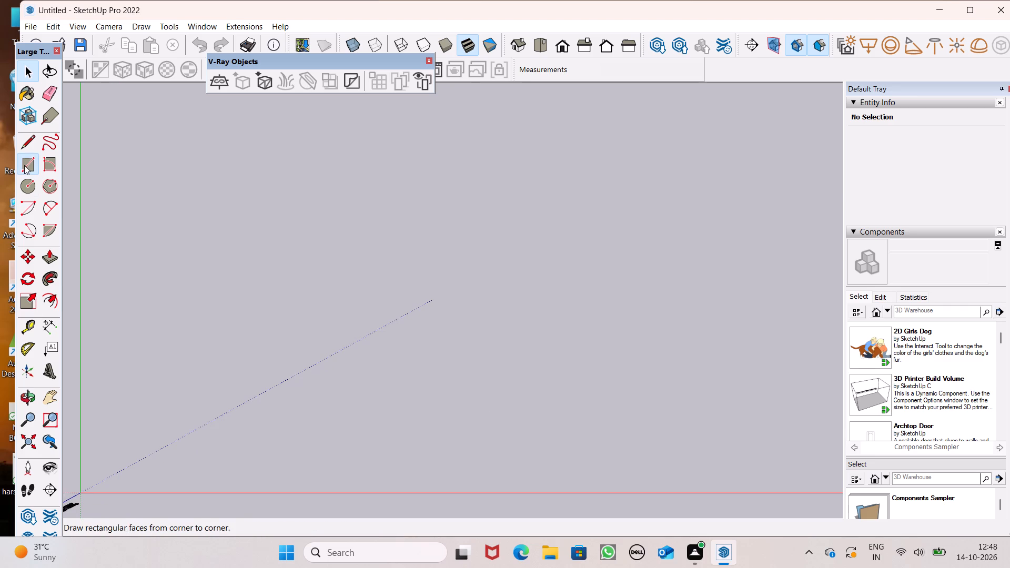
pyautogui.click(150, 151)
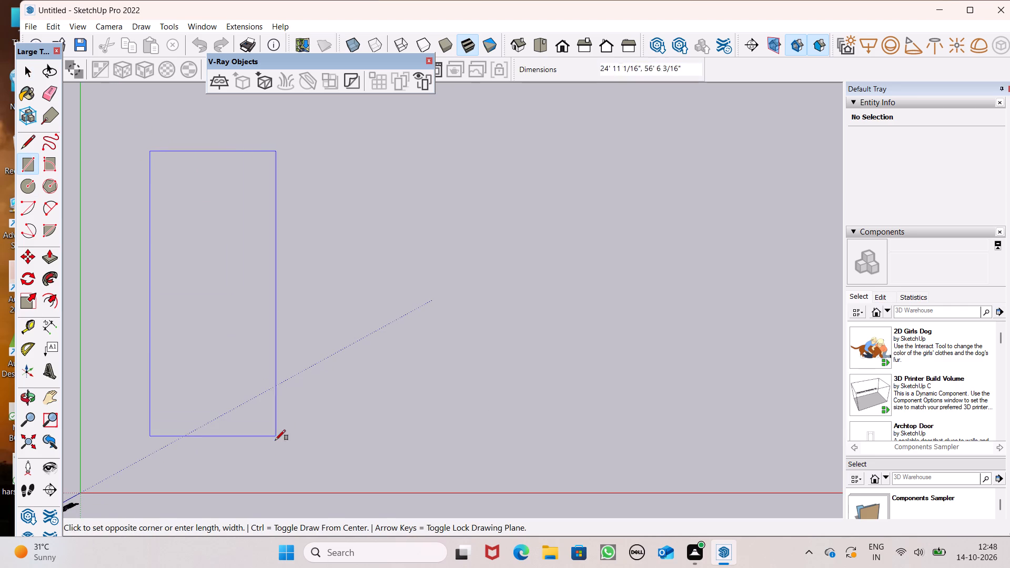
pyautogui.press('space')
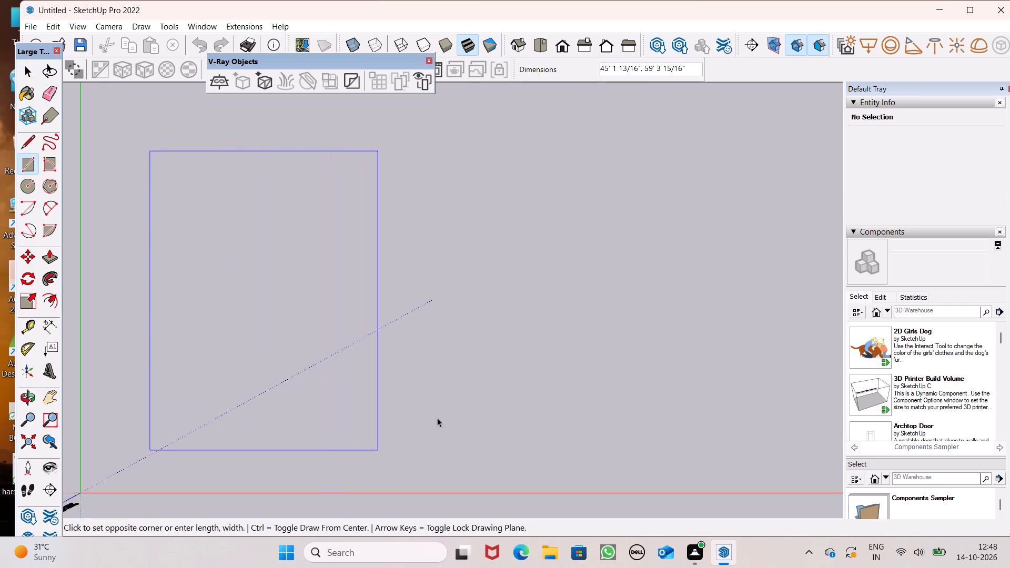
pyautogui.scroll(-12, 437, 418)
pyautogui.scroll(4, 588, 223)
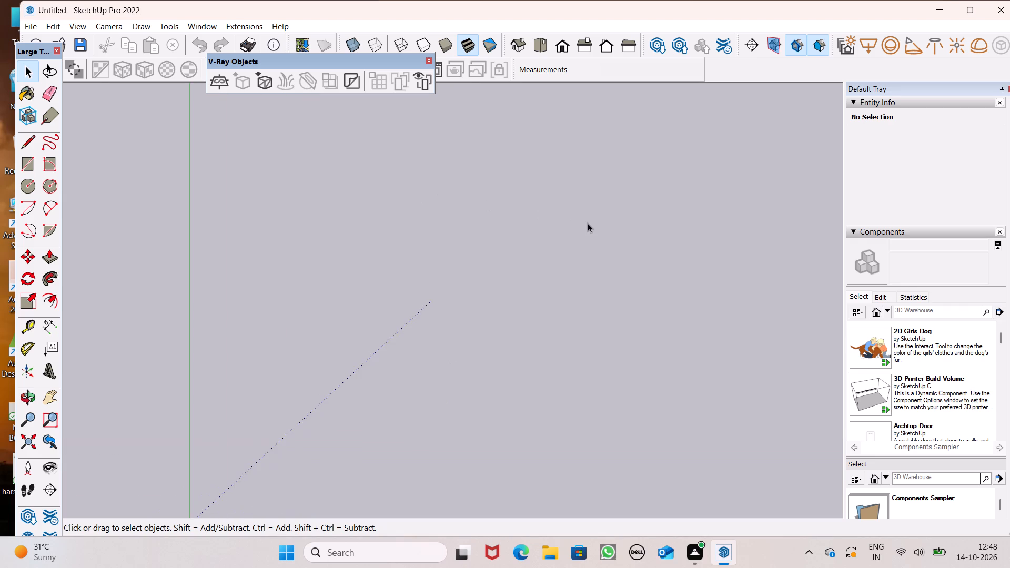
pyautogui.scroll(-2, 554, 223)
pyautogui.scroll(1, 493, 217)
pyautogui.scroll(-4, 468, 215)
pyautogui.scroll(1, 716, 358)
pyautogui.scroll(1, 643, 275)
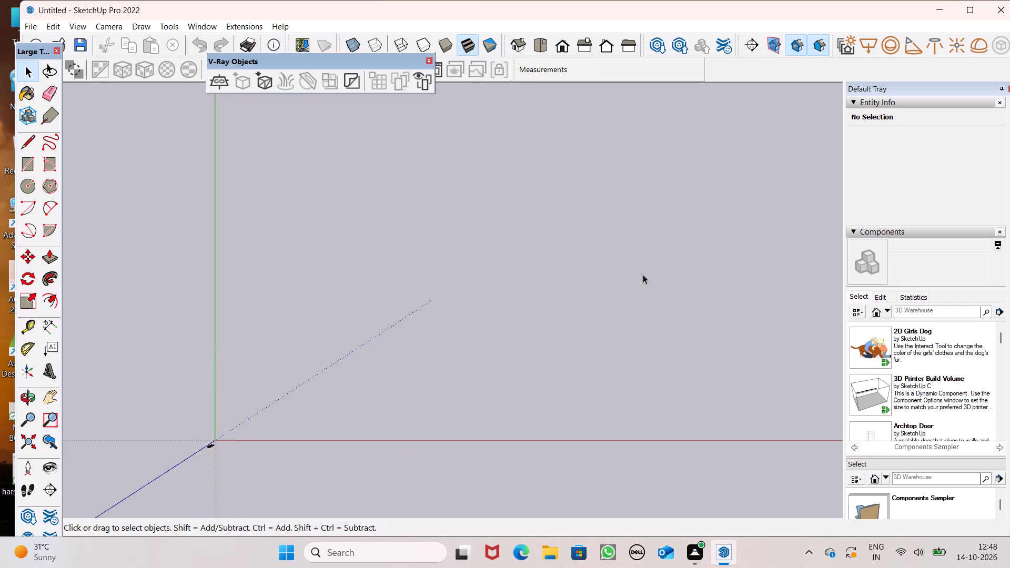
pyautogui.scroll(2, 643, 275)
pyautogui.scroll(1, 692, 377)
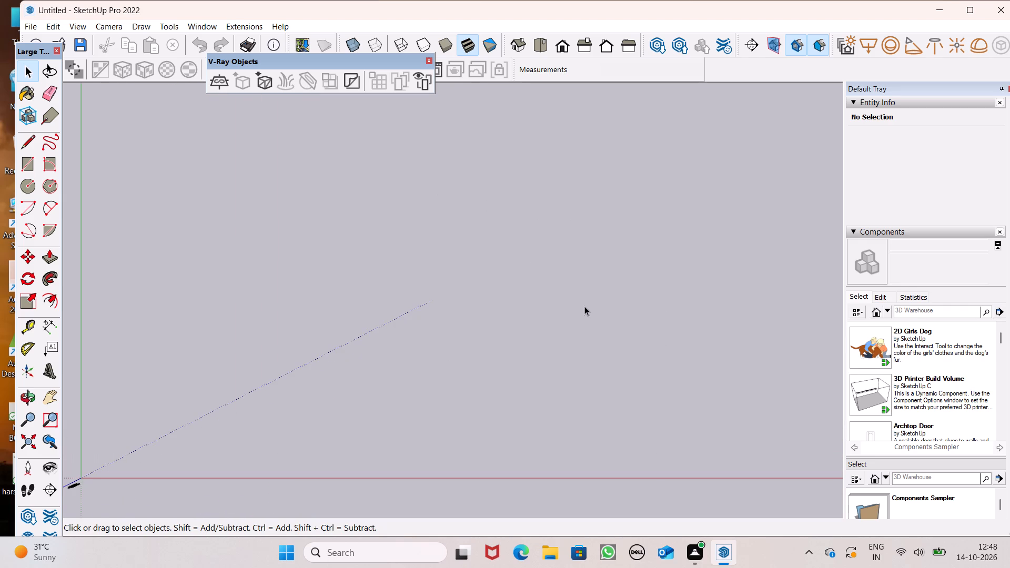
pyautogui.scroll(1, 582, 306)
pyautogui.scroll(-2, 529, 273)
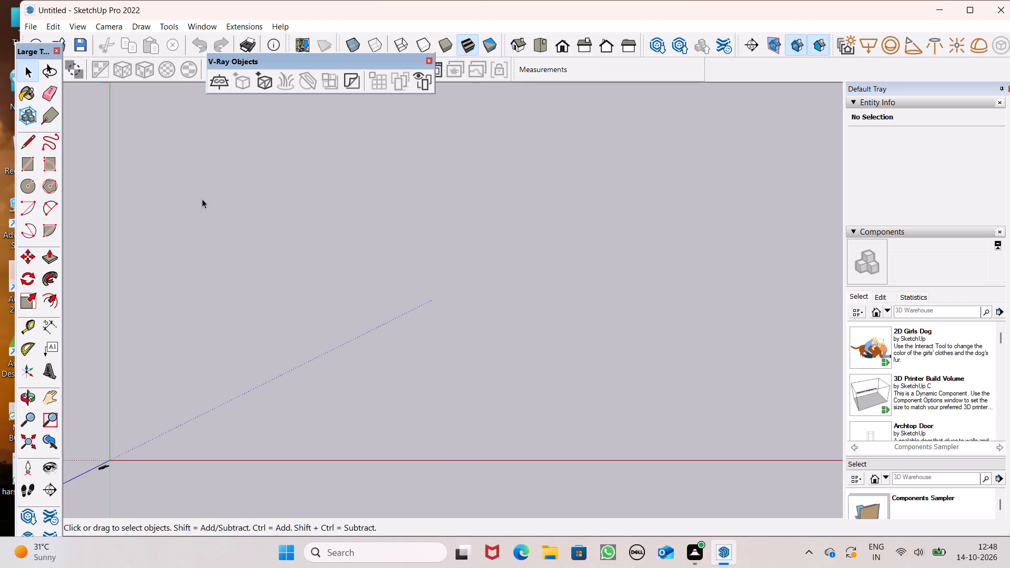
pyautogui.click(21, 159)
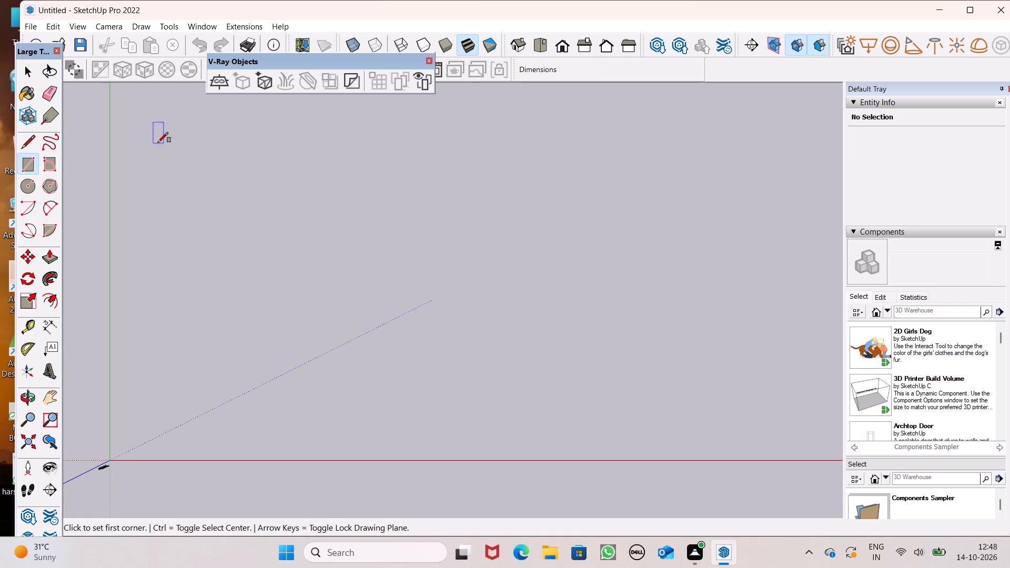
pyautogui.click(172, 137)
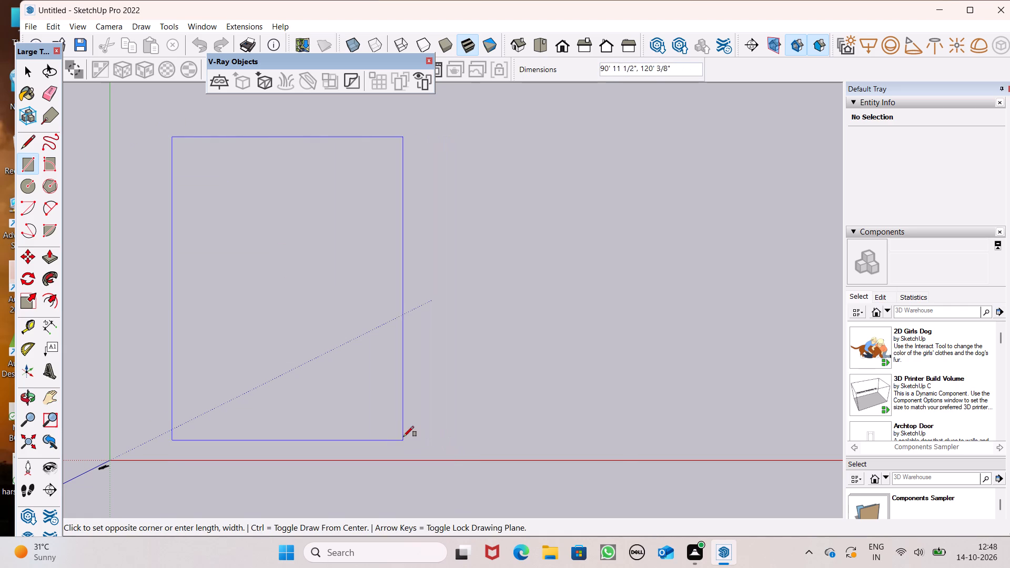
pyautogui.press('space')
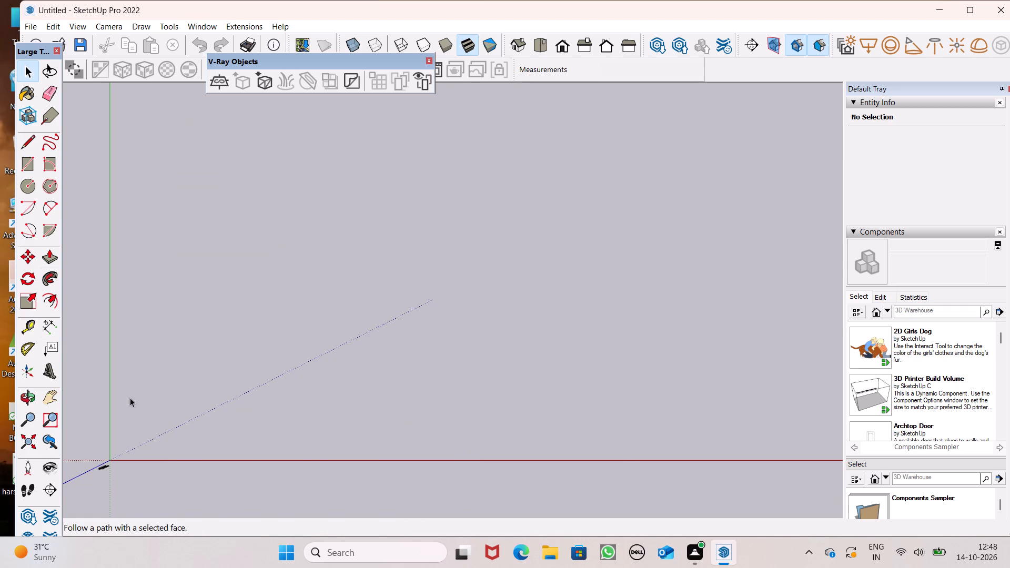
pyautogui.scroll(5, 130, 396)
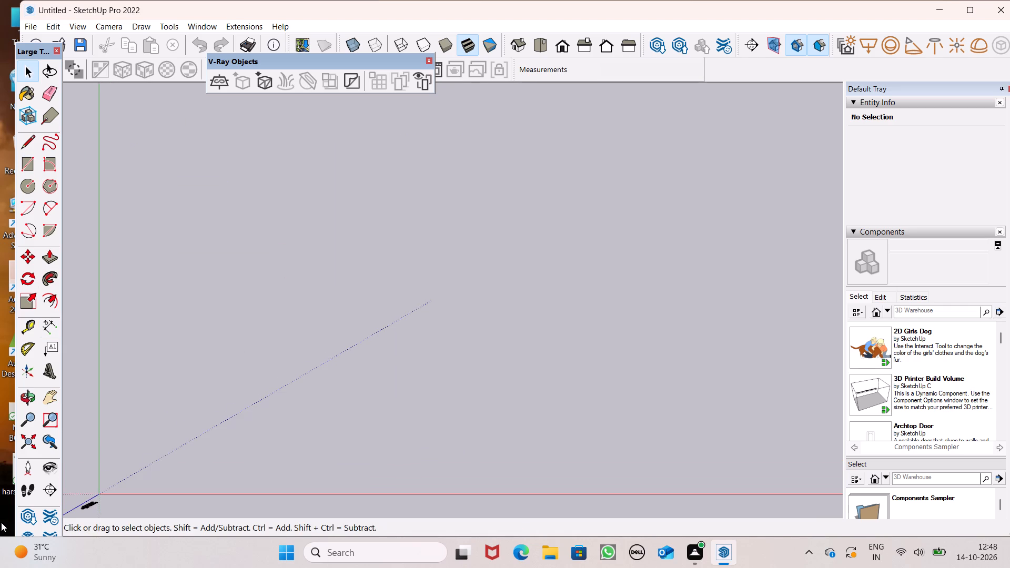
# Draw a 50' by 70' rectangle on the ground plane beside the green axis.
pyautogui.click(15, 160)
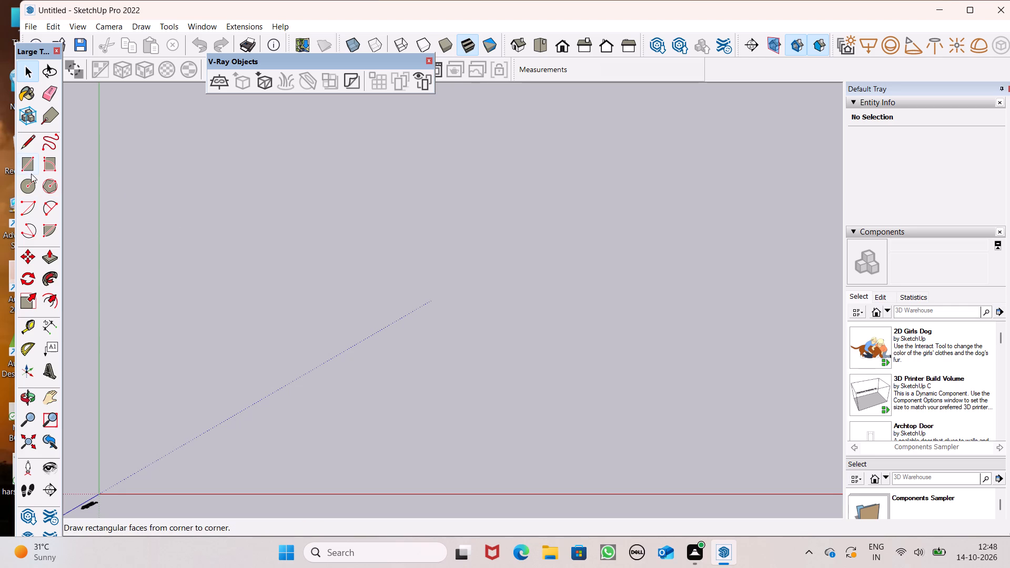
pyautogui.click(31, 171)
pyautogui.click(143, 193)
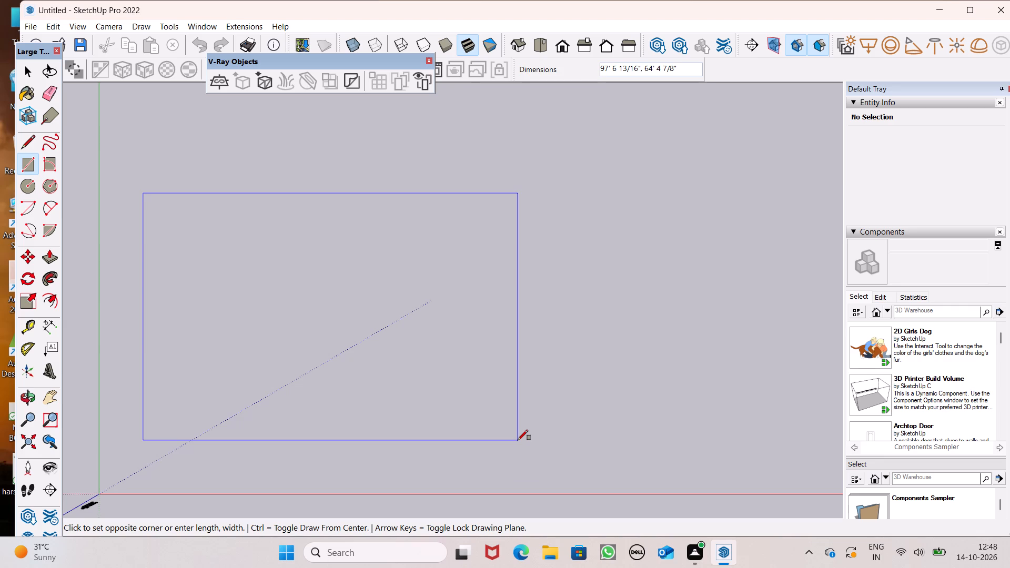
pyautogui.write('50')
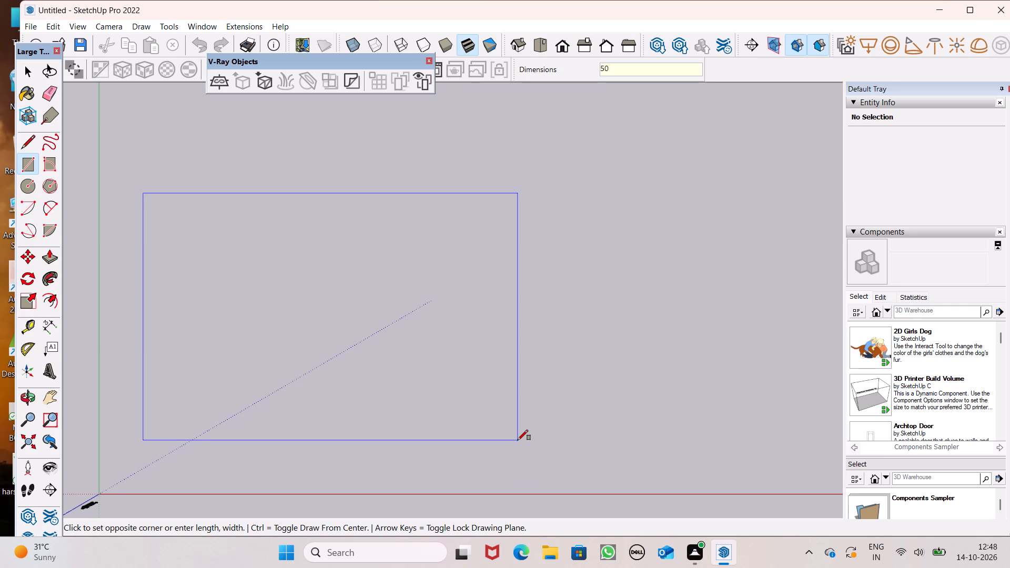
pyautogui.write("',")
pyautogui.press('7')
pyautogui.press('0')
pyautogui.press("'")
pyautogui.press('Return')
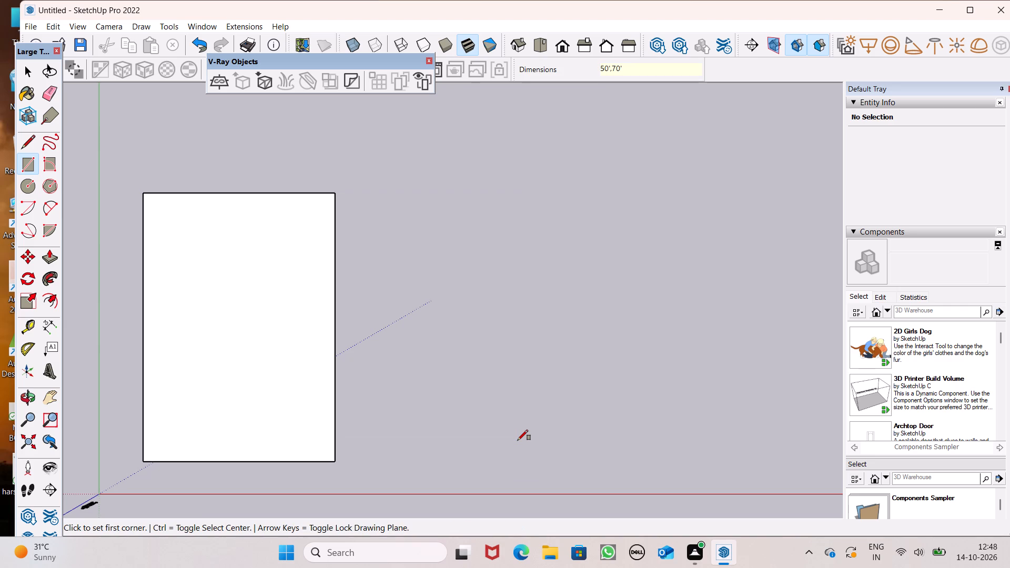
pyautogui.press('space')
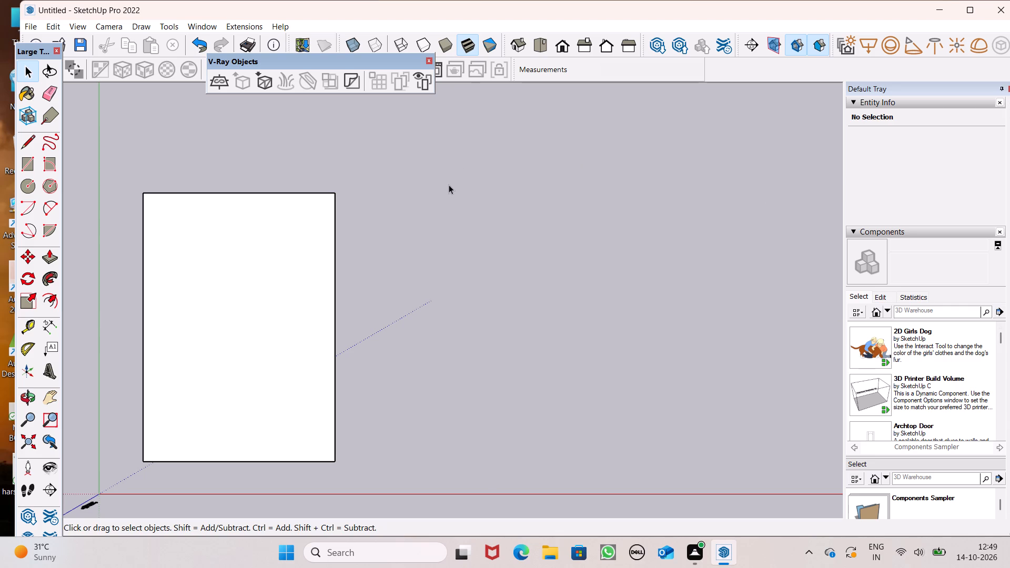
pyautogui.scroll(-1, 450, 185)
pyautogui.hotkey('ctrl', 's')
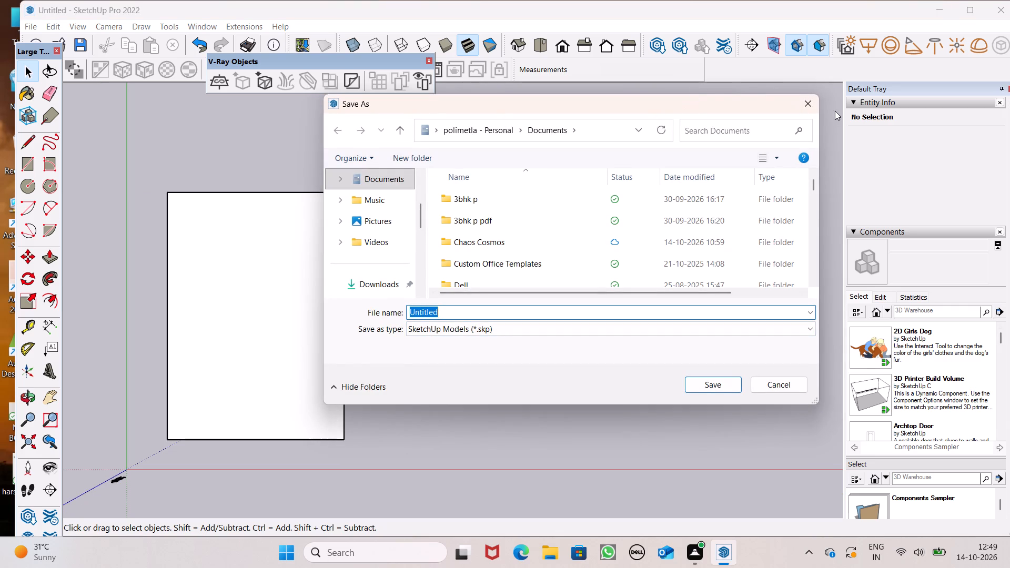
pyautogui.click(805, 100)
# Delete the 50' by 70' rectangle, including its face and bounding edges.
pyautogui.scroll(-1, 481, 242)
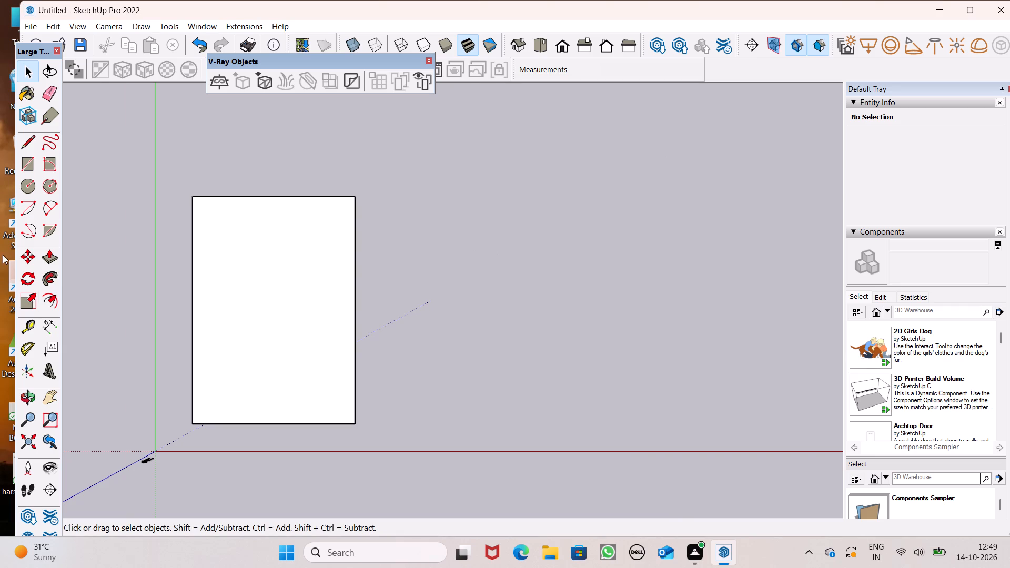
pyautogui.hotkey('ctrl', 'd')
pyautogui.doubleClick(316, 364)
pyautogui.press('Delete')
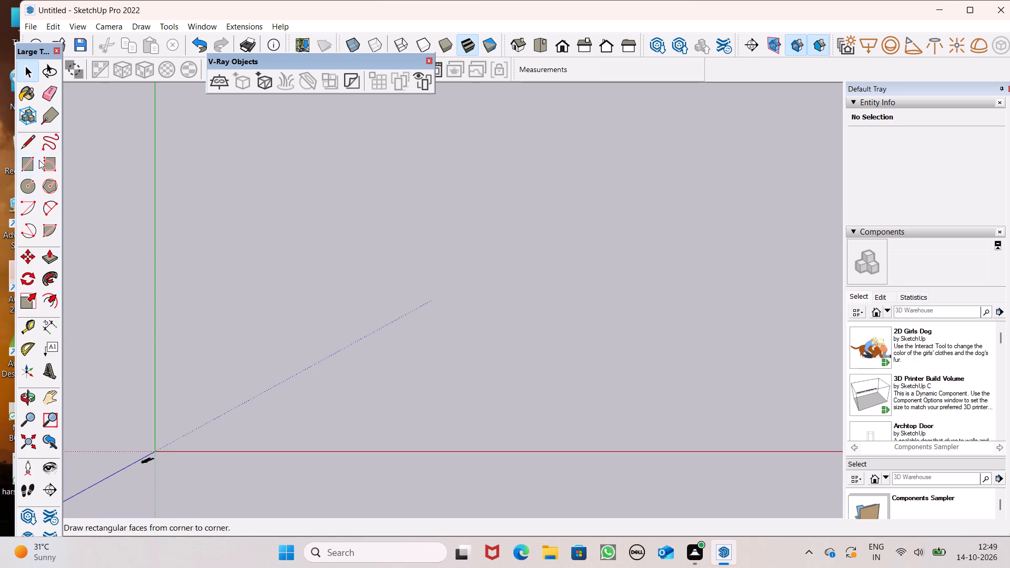
# Draw a 45' by 55' rectangle on the ground plane, just off the green axis.
pyautogui.click(24, 161)
pyautogui.click(237, 107)
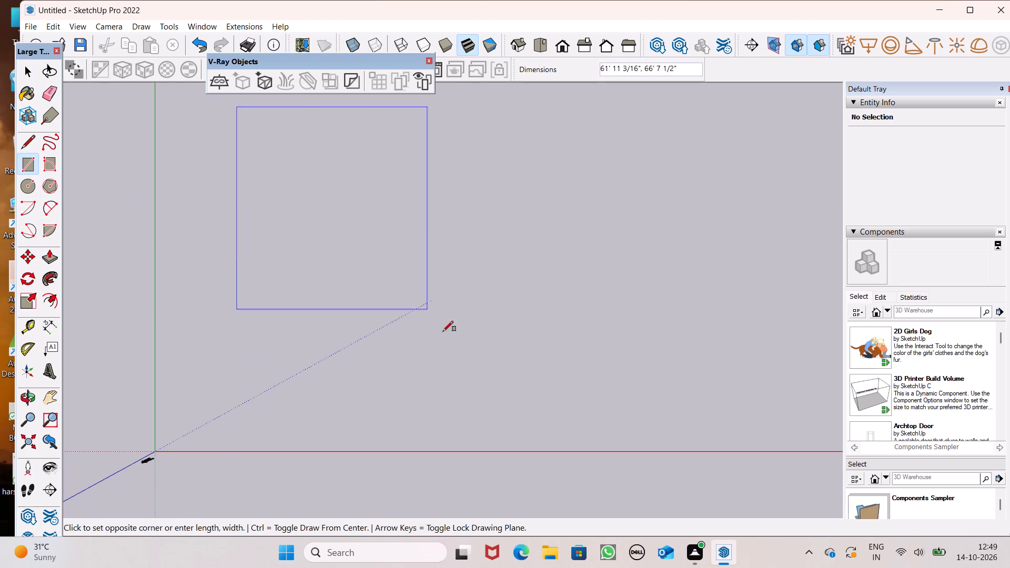
pyautogui.press('4')
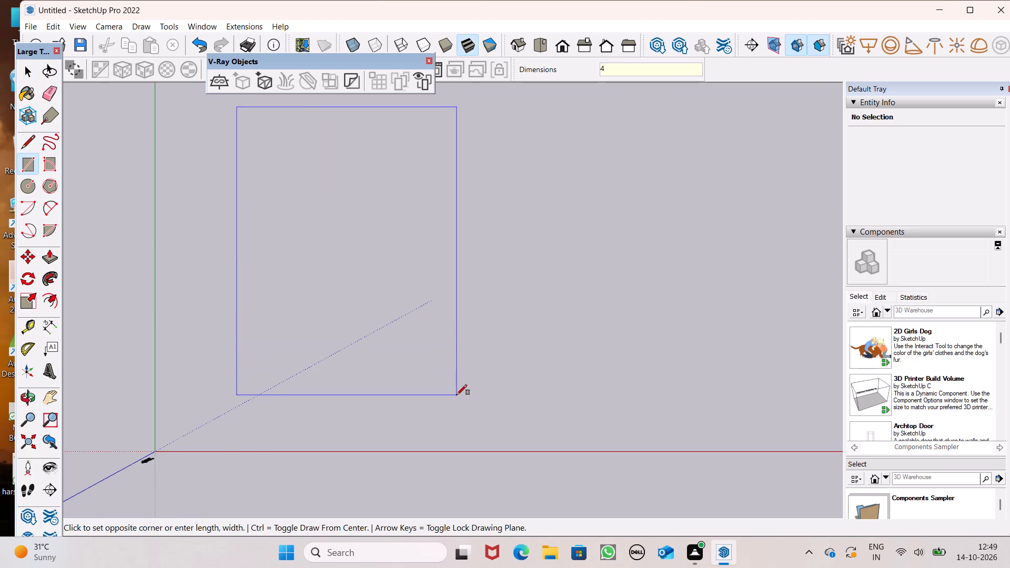
pyautogui.write("5',55'")
pyautogui.press('Return')
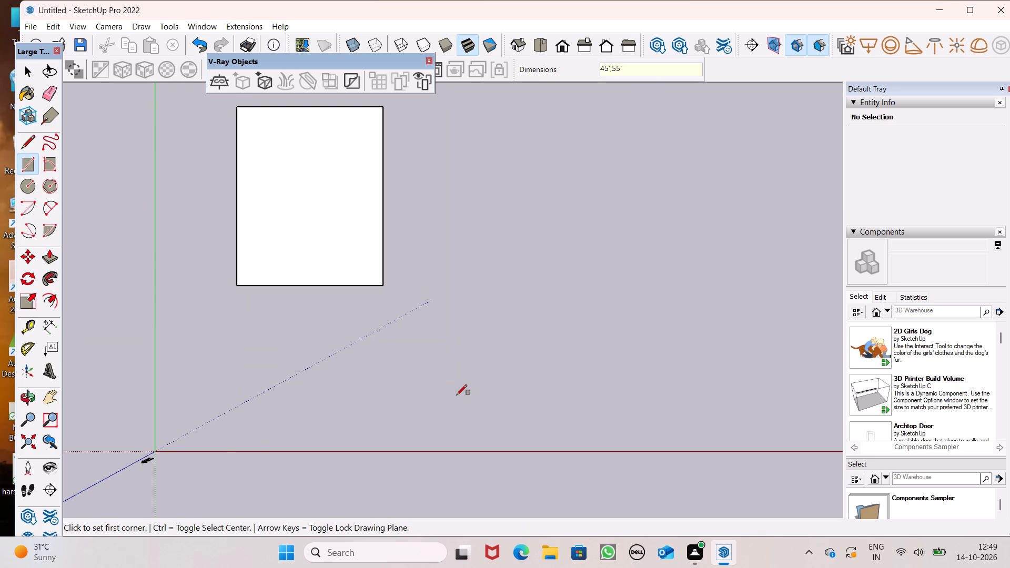
pyautogui.press('space')
# Offset the rectangle's outline inward by 9" to form the outer wall band, and clear the selection.
pyautogui.scroll(-6, 315, 376)
pyautogui.scroll(6, 314, 255)
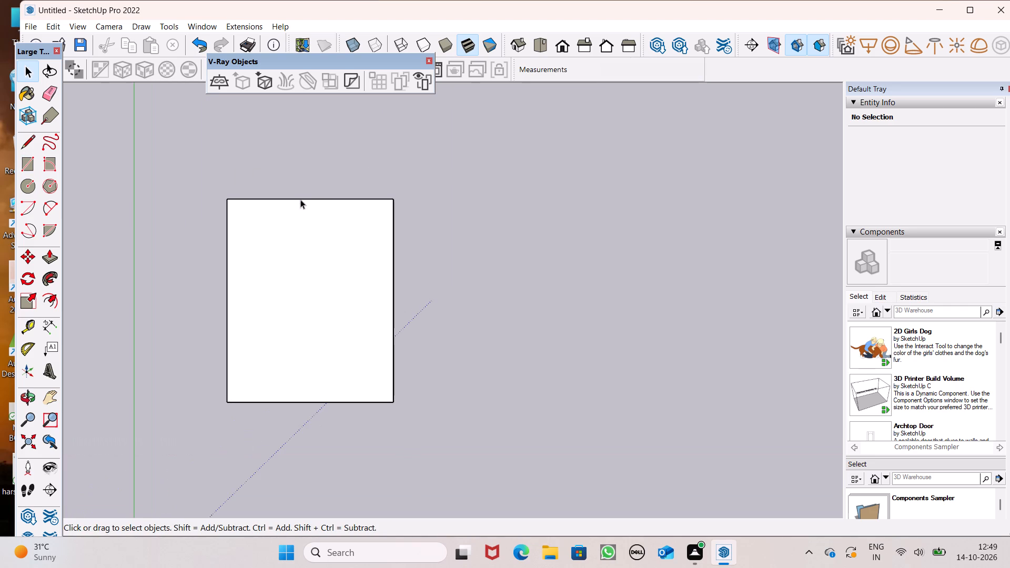
pyautogui.scroll(1, 309, 188)
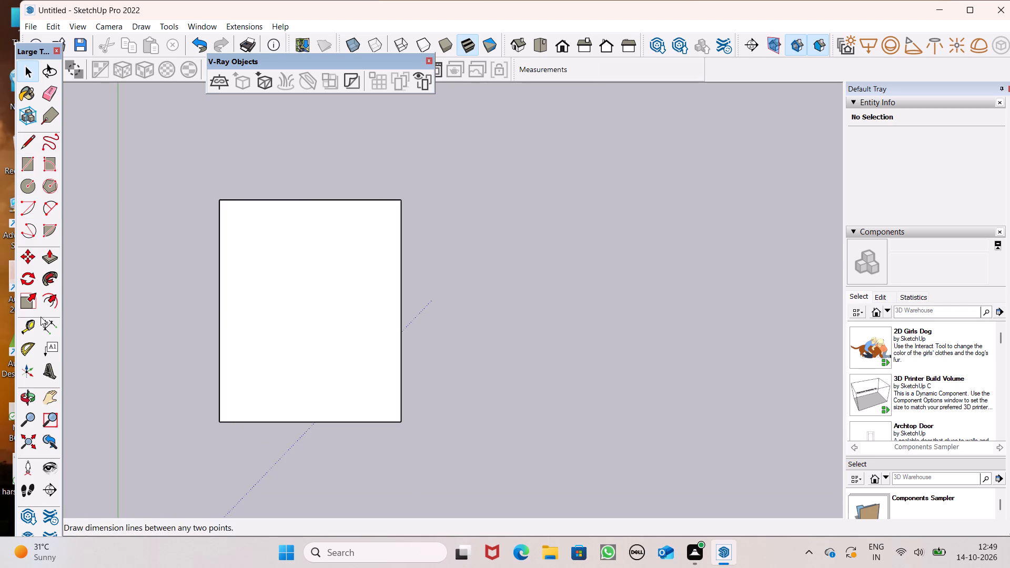
pyautogui.moveTo(47, 304); pyautogui.dragTo(48, 299)
pyautogui.moveTo(255, 209); pyautogui.dragTo(258, 214)
pyautogui.write('9"')
pyautogui.click(258, 214)
pyautogui.press('Return')
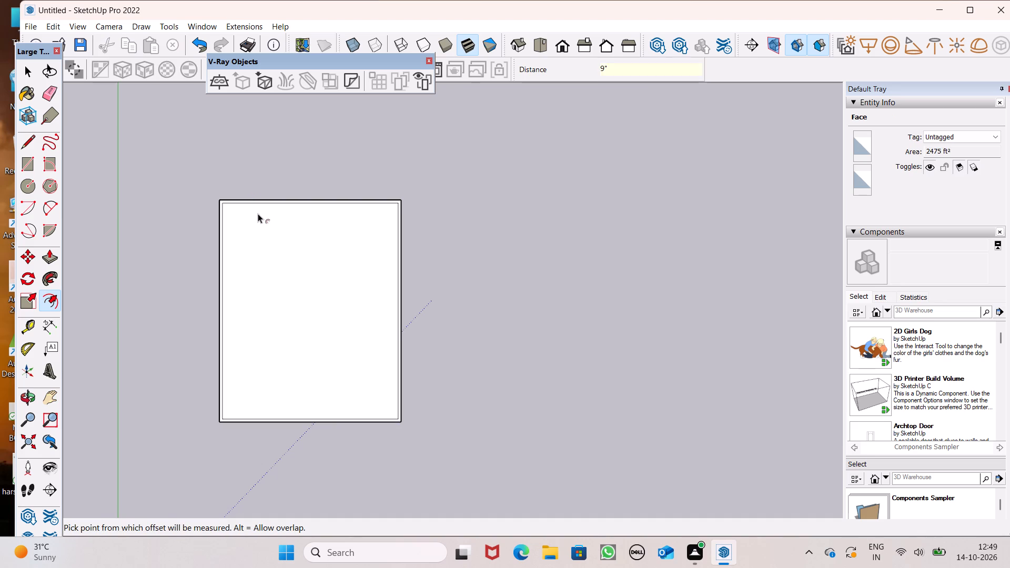
pyautogui.press('space')
pyautogui.press('space')
pyautogui.click(146, 188)
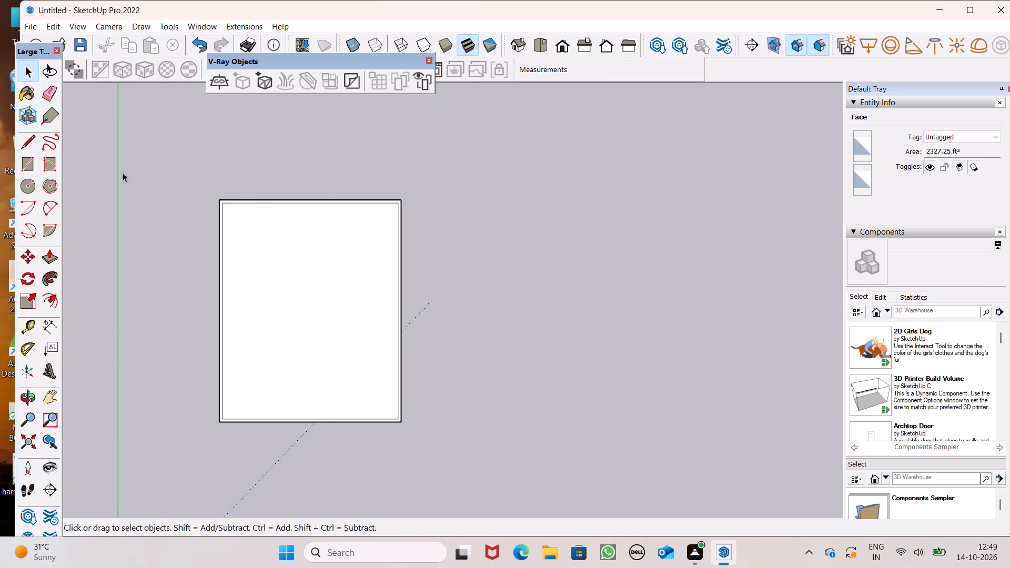
# Draw a 9" line across the bottom wall band, slightly right of its midpoint, from inner to outer edge.
pyautogui.click(25, 138)
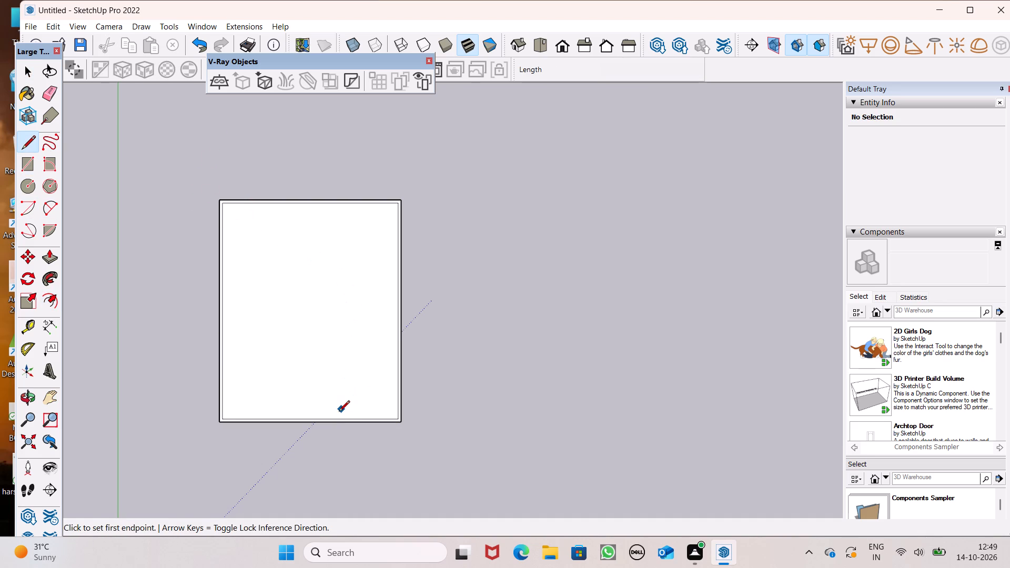
pyautogui.scroll(11, 333, 421)
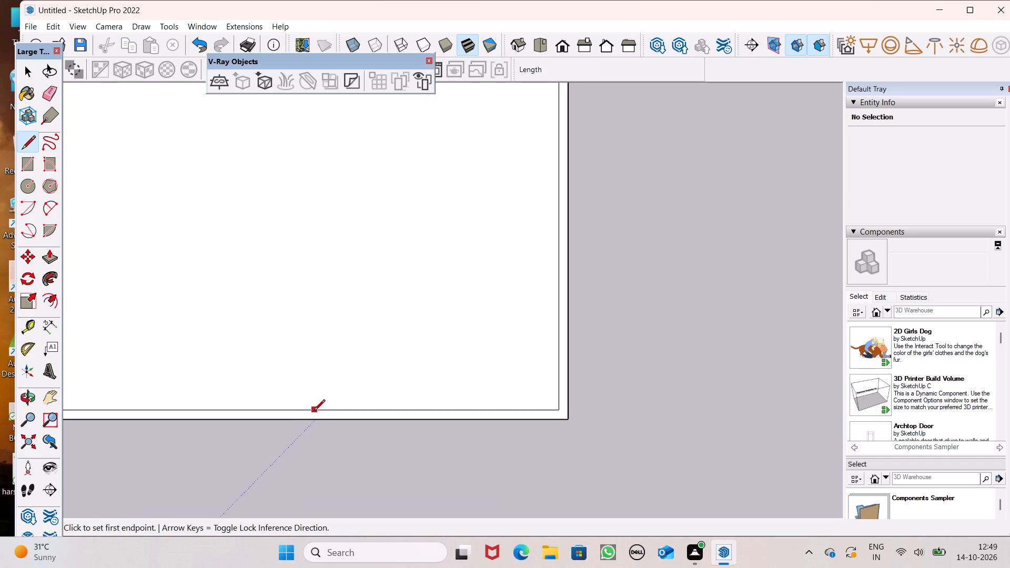
pyautogui.click(346, 409)
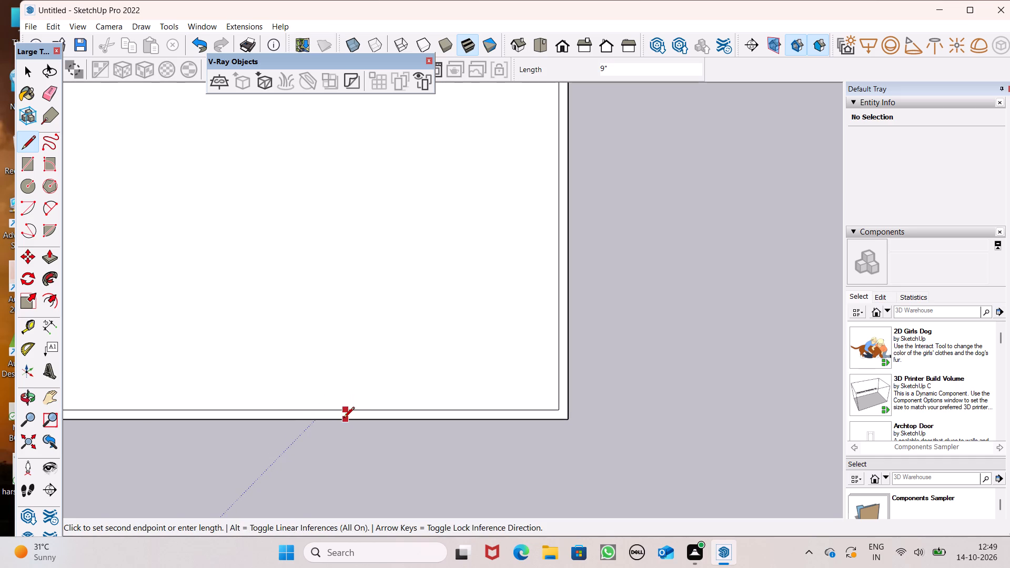
pyautogui.click(343, 420)
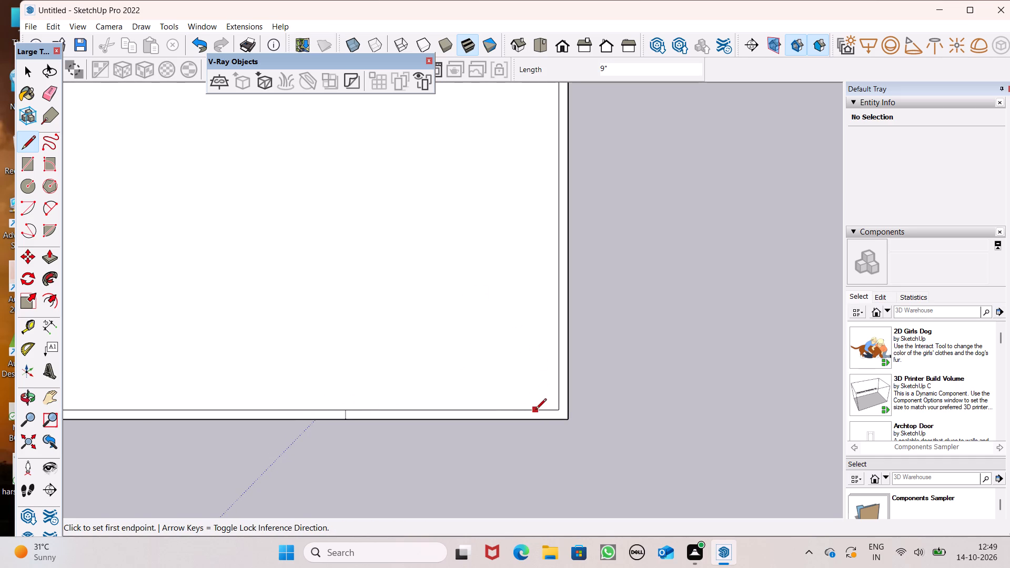
pyautogui.click(565, 410)
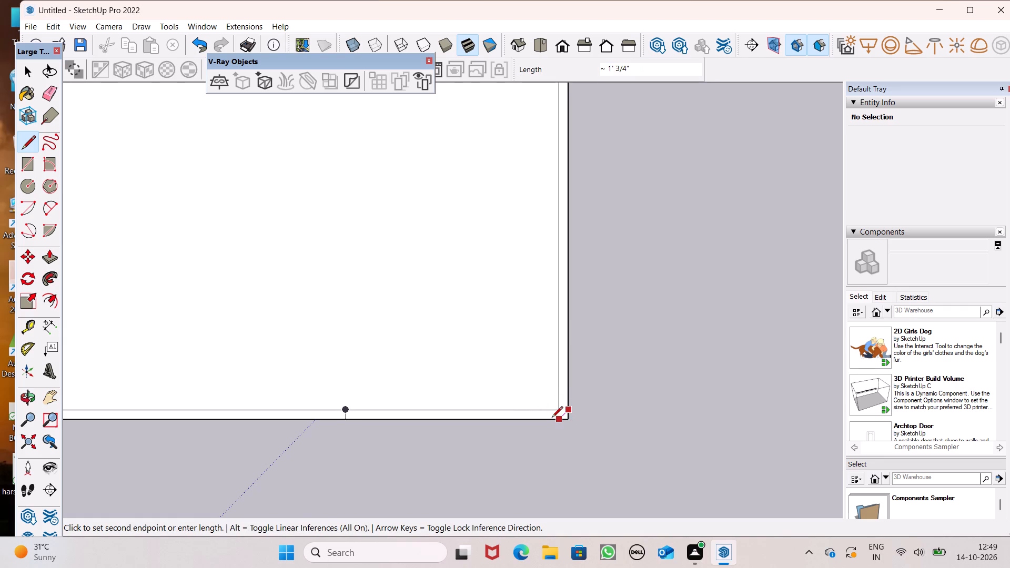
pyautogui.press('space')
# Draw 9" lines across the wall band: from the inner lower-right corner down, and across the right wall a short way above it.
pyautogui.click(19, 138)
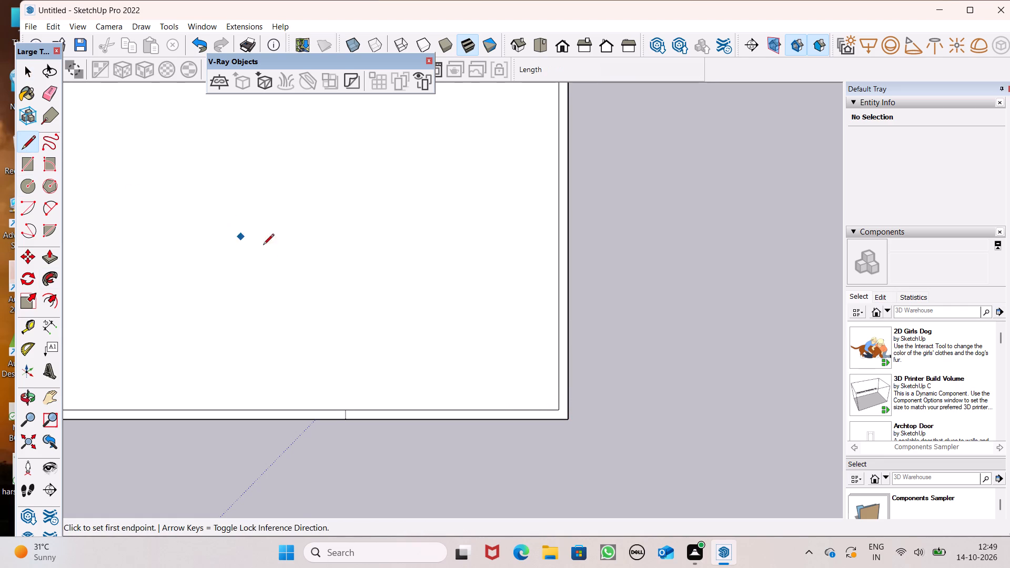
pyautogui.click(558, 408)
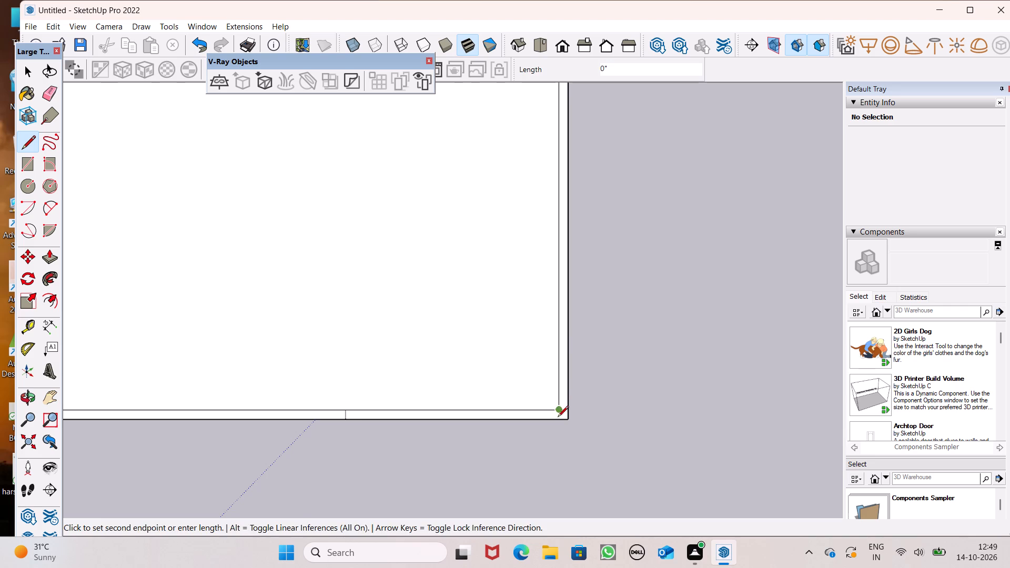
pyautogui.click(558, 419)
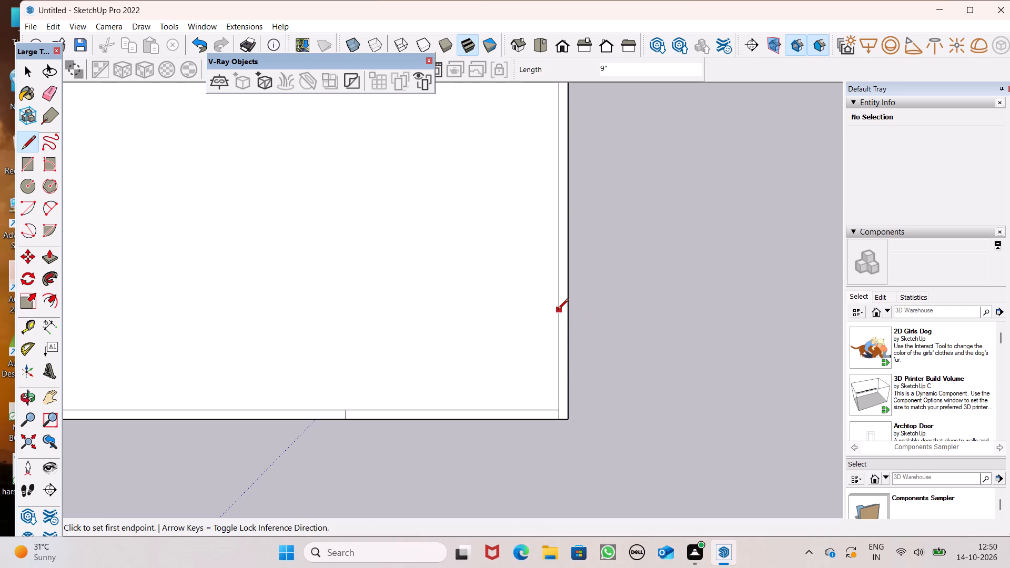
pyautogui.click(559, 329)
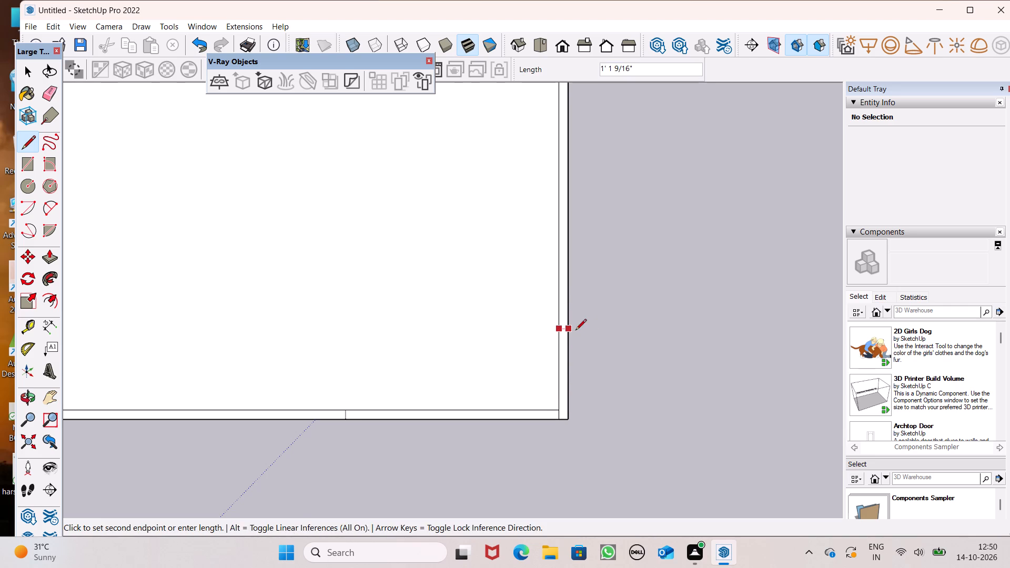
pyautogui.click(568, 331)
# Draw a 9" line from the inner upper-left corner of the wall band straight up to the outer top edge.
pyautogui.scroll(-2, 624, 347)
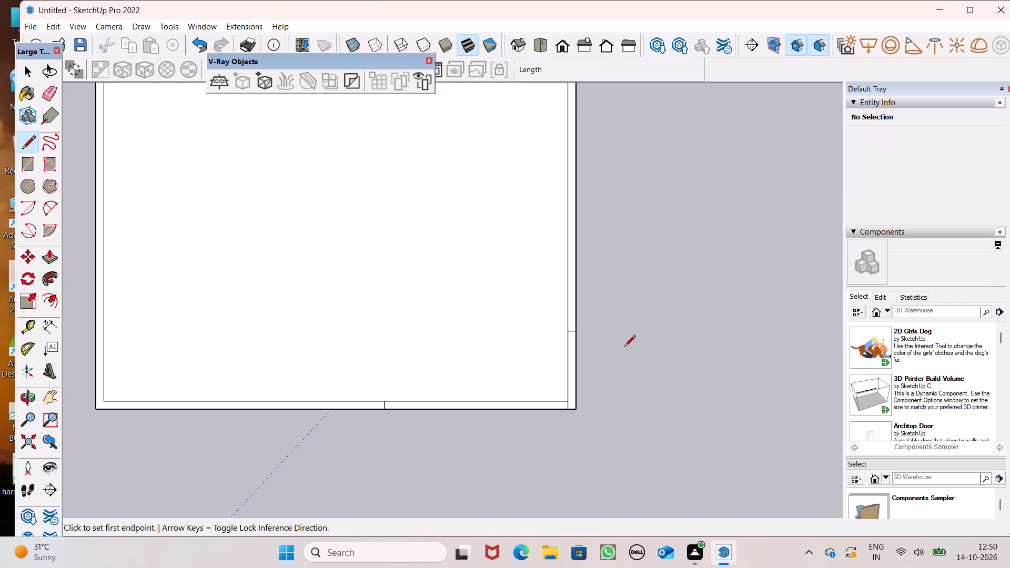
pyautogui.scroll(-5, 624, 347)
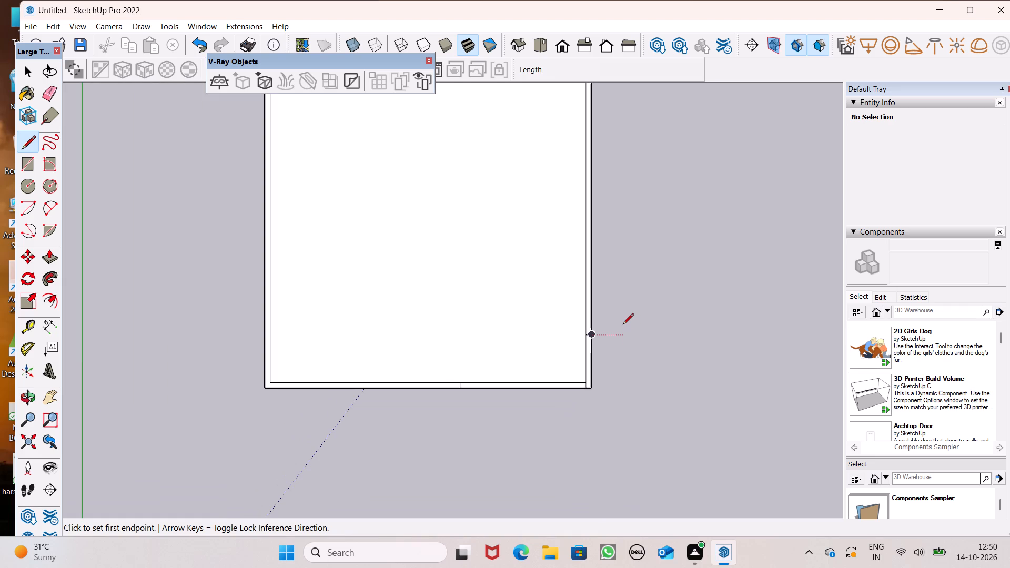
pyautogui.scroll(-4, 623, 325)
pyautogui.scroll(-4, 595, 260)
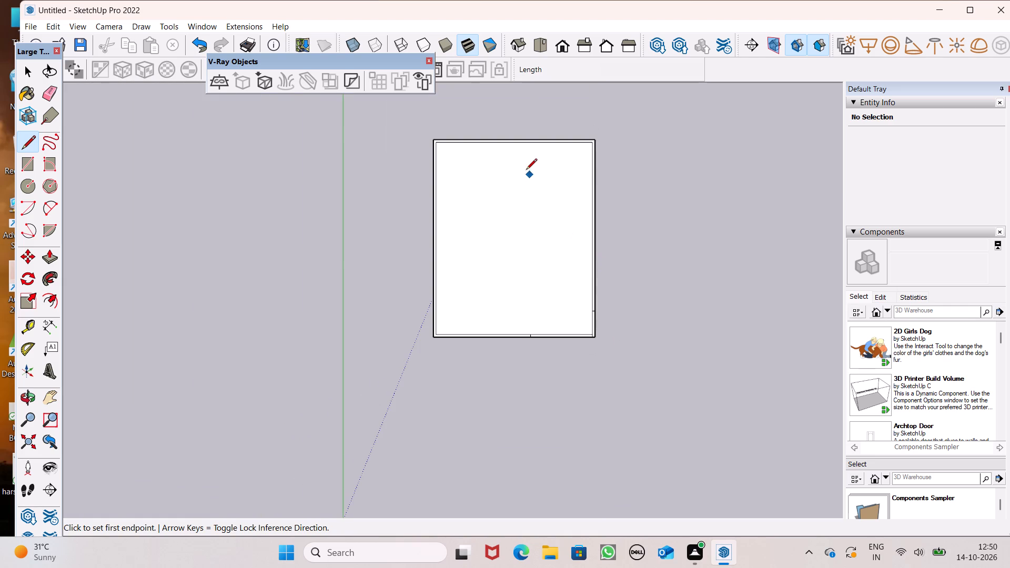
pyautogui.scroll(1, 594, 141)
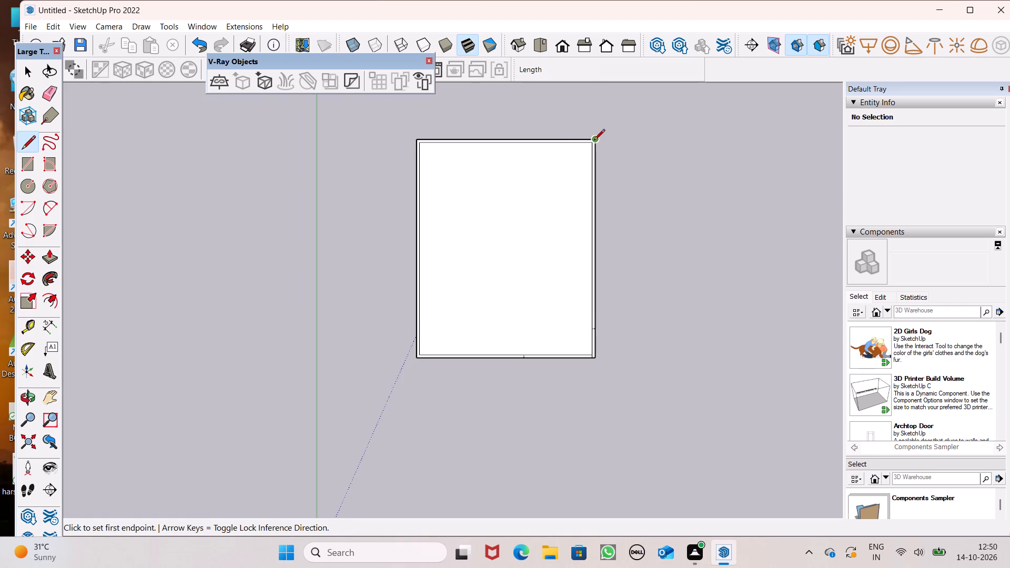
pyautogui.scroll(1, 594, 140)
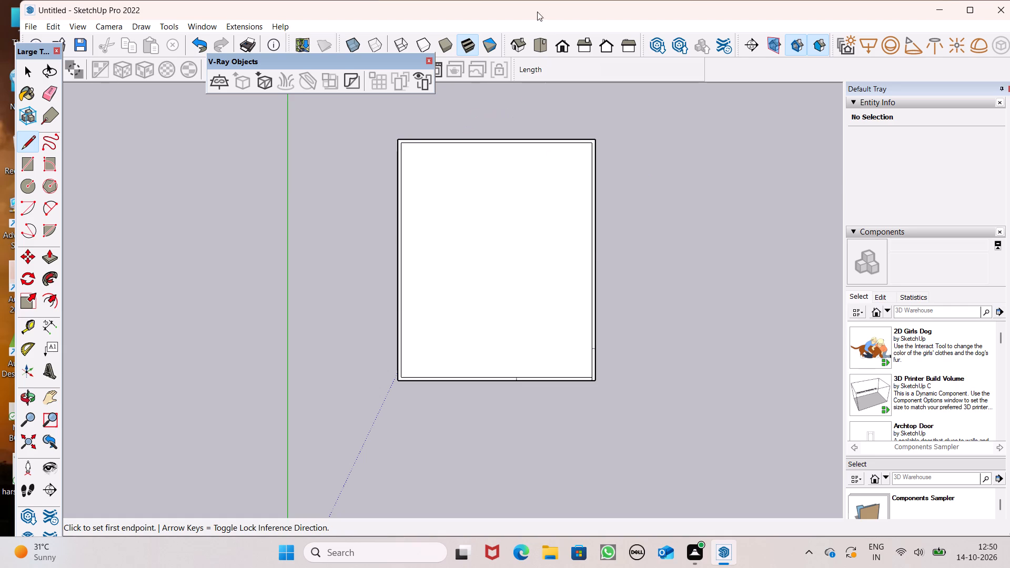
pyautogui.scroll(5, 461, 136)
pyautogui.click(367, 148)
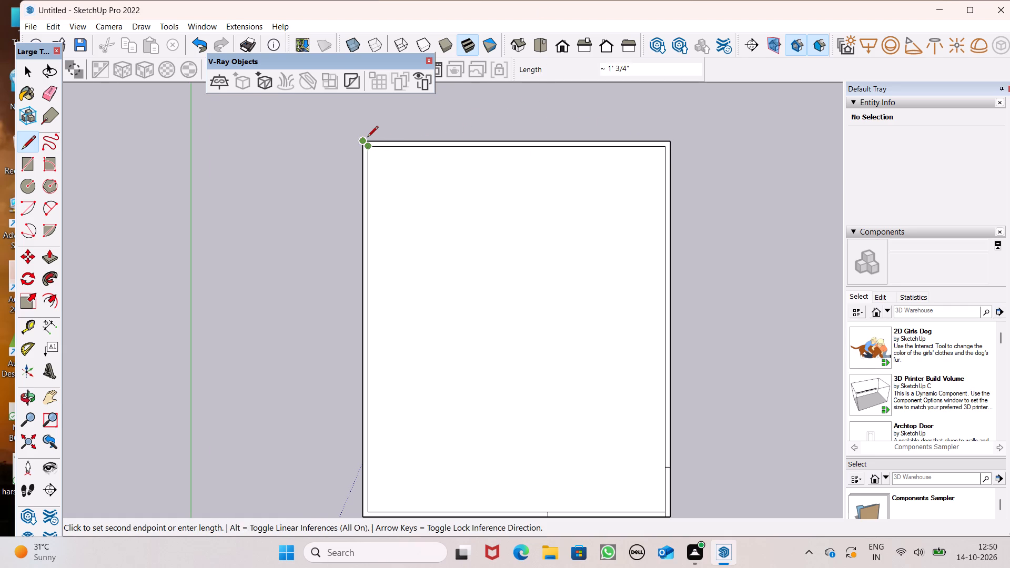
pyautogui.scroll(8, 371, 160)
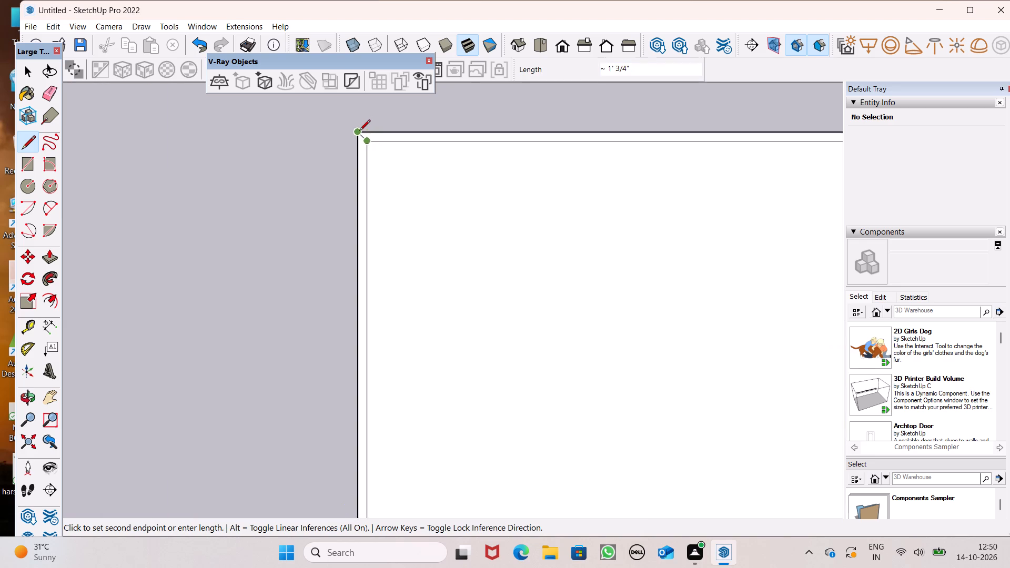
pyautogui.scroll(3, 359, 131)
pyautogui.click(378, 129)
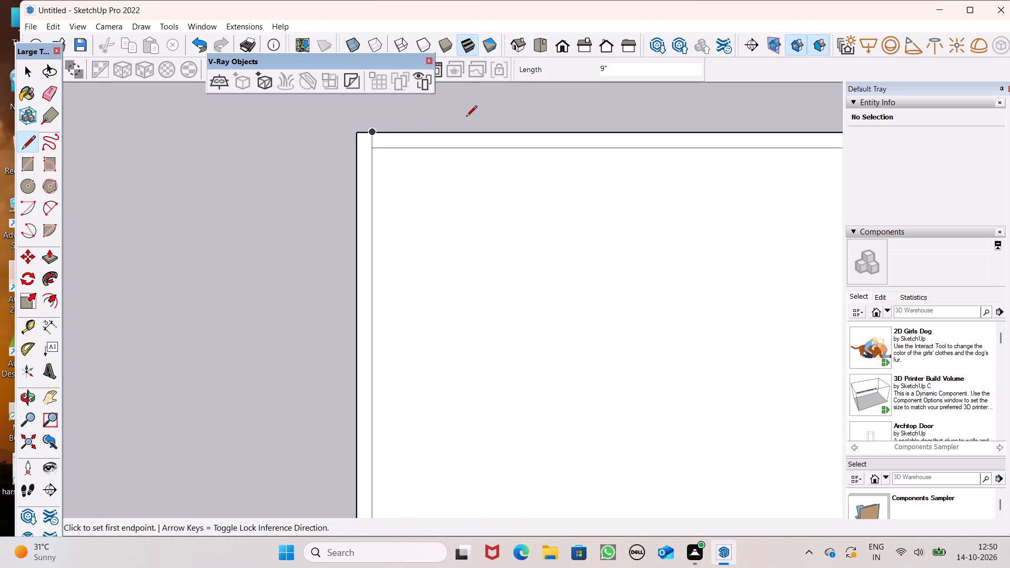
pyautogui.scroll(-20, 468, 115)
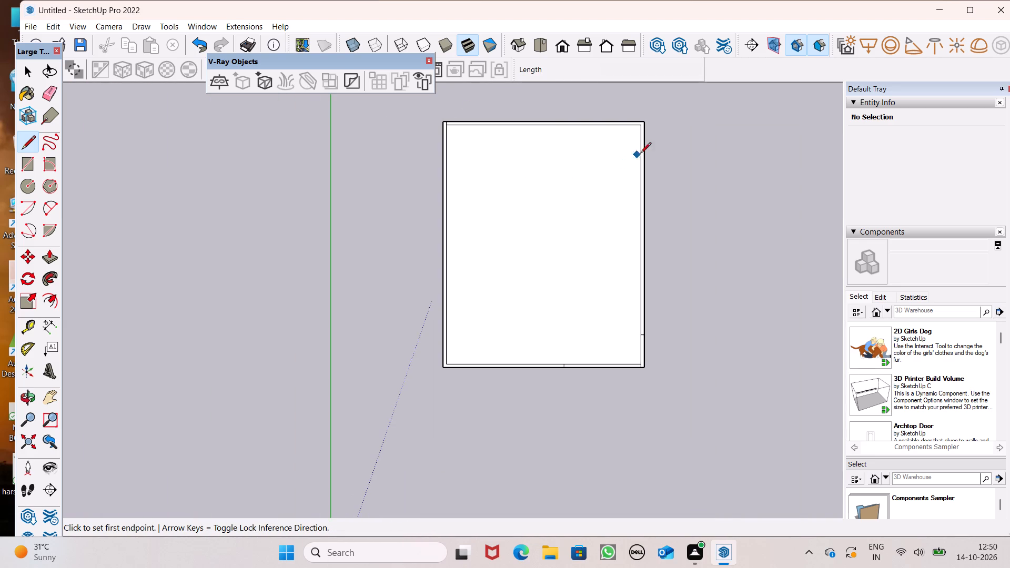
# Erase the short line across the top wall band at the inner upper-left corner.
pyautogui.scroll(6, 675, 113)
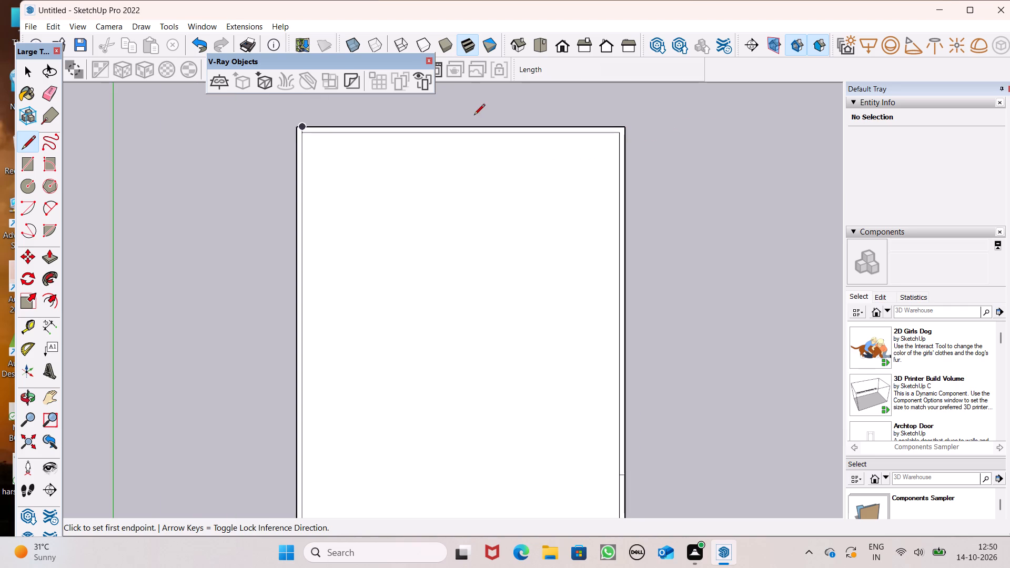
pyautogui.click(49, 99)
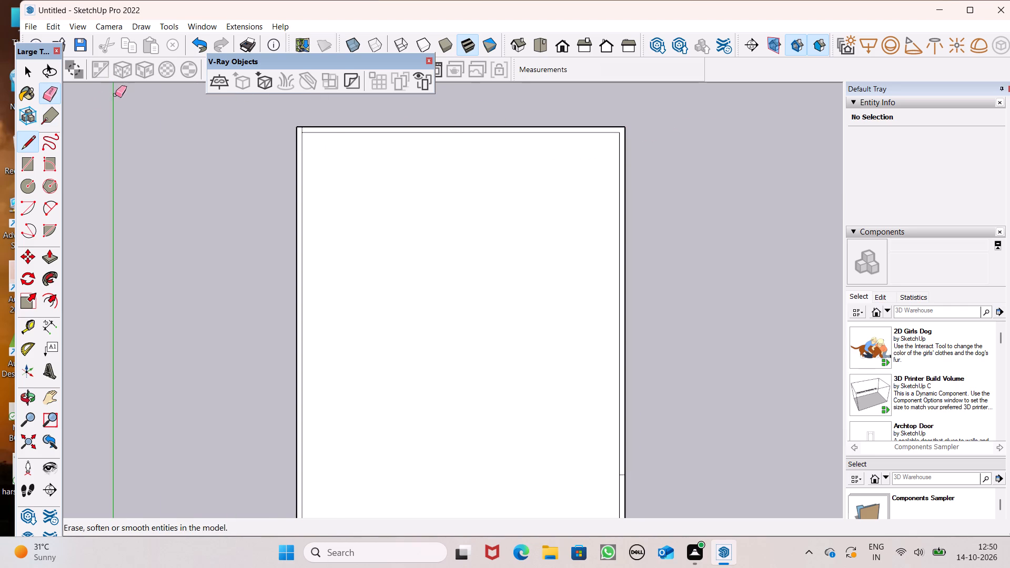
pyautogui.scroll(7, 337, 134)
pyautogui.scroll(6, 293, 130)
pyautogui.moveTo(273, 121); pyautogui.dragTo(279, 118)
# Draw a 9" line across the top wall band, slightly right of its midpoint, from inner to outer edge.
pyautogui.click(31, 136)
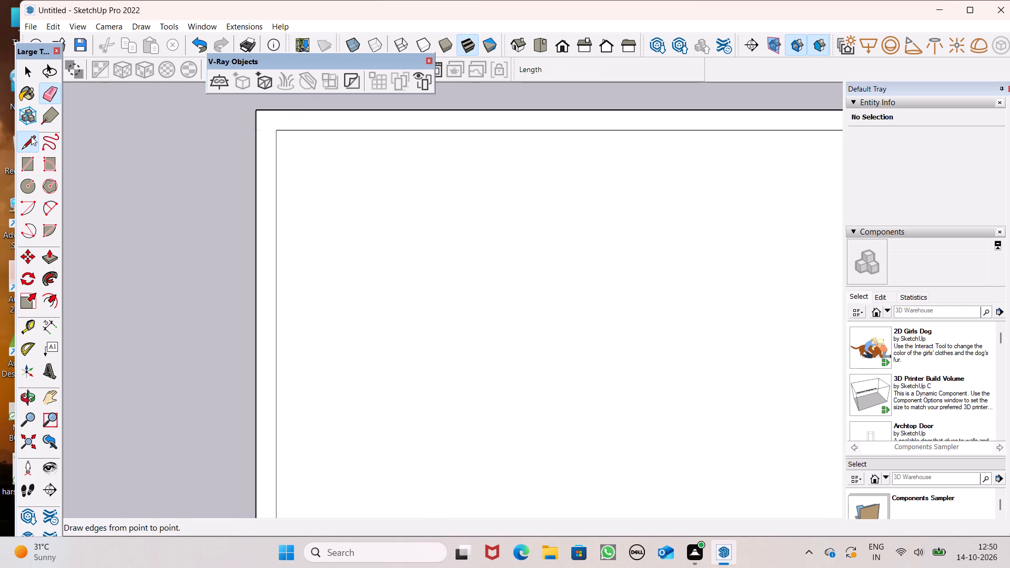
pyautogui.scroll(-6, 311, 176)
pyautogui.scroll(-6, 358, 150)
pyautogui.scroll(4, 540, 157)
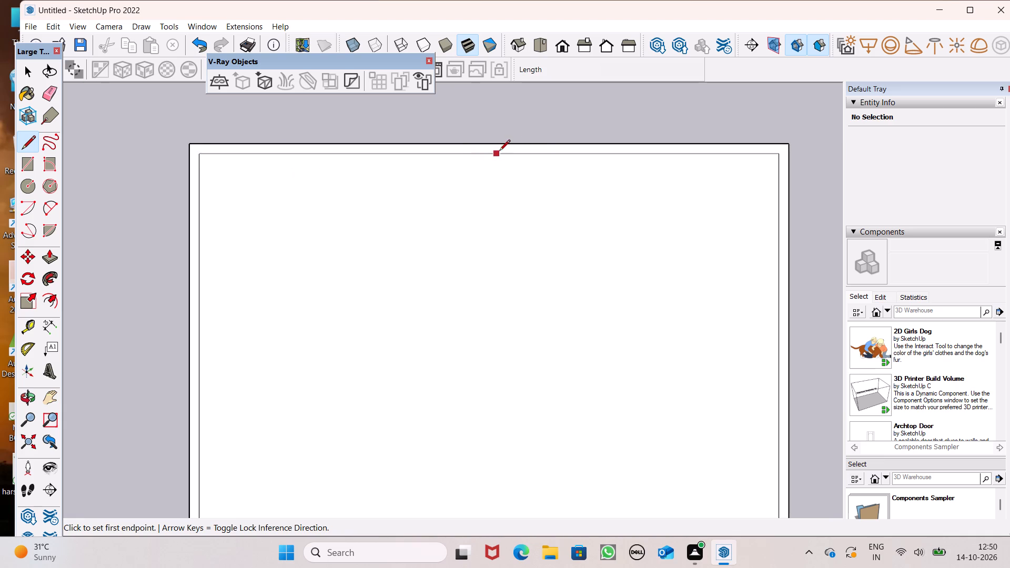
pyautogui.click(514, 156)
pyautogui.click(512, 144)
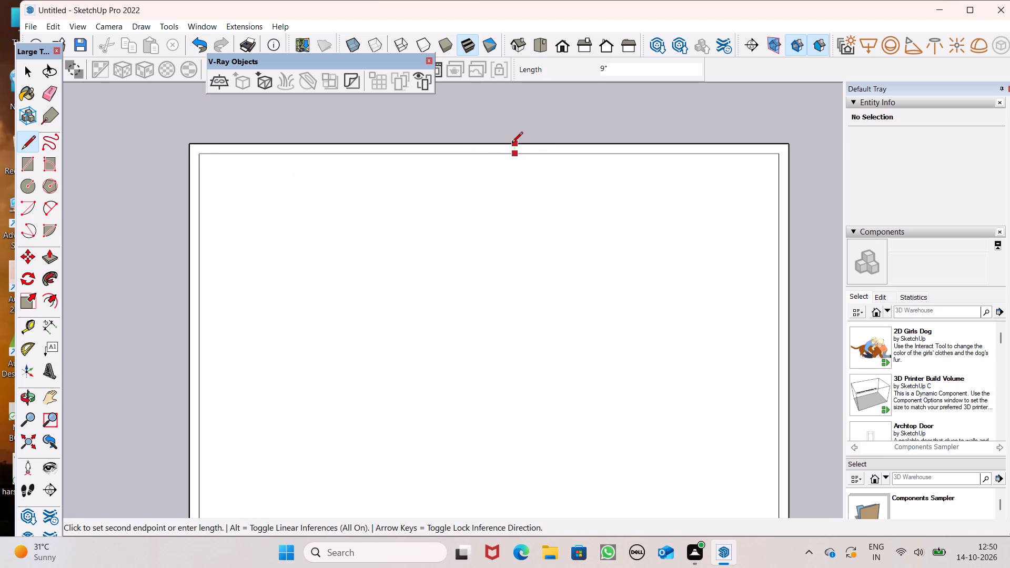
pyautogui.press('space')
pyautogui.scroll(-7, 442, 120)
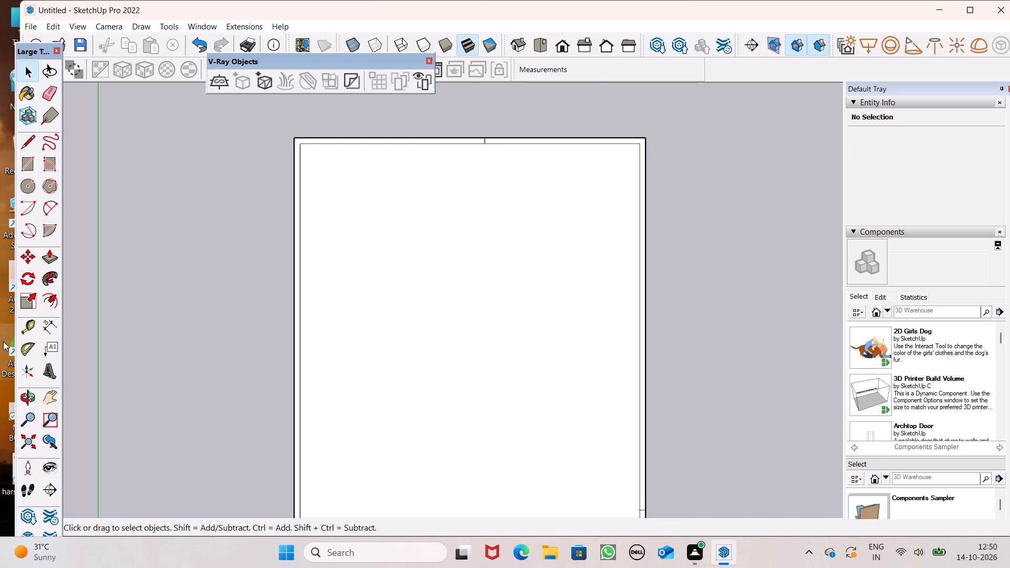
# Place a vertical guide about 21' 6" to the right of the left wall's inner edge with the Tape Measure.
pyautogui.click(37, 325)
pyautogui.scroll(-3, 90, 182)
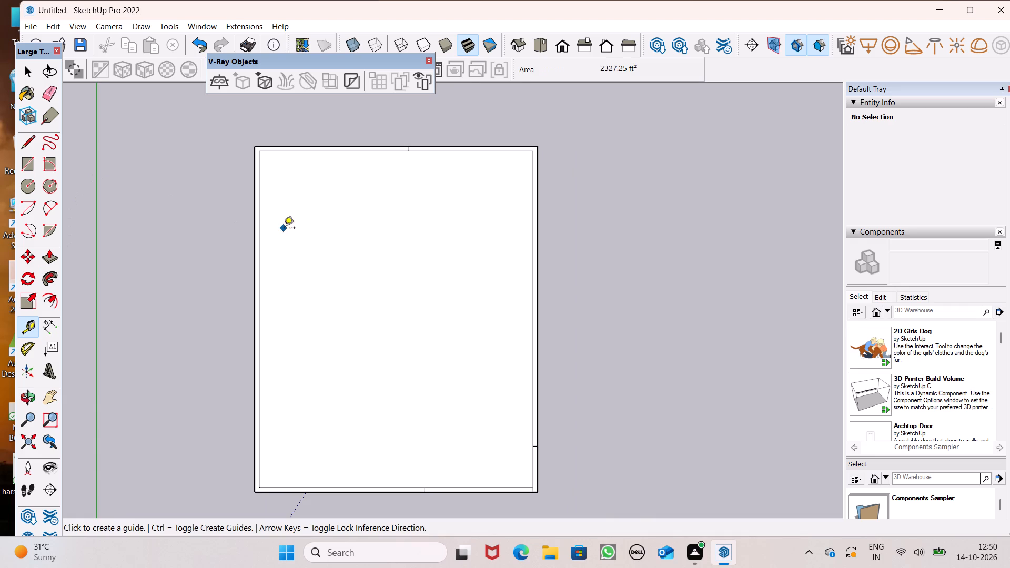
pyautogui.scroll(-2, 285, 240)
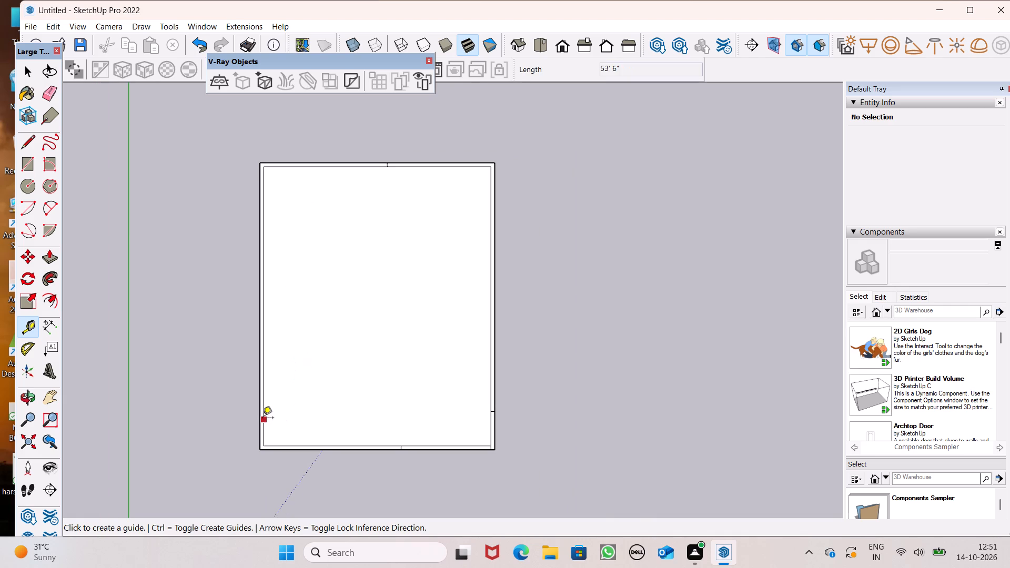
pyautogui.moveTo(263, 383); pyautogui.dragTo(290, 390)
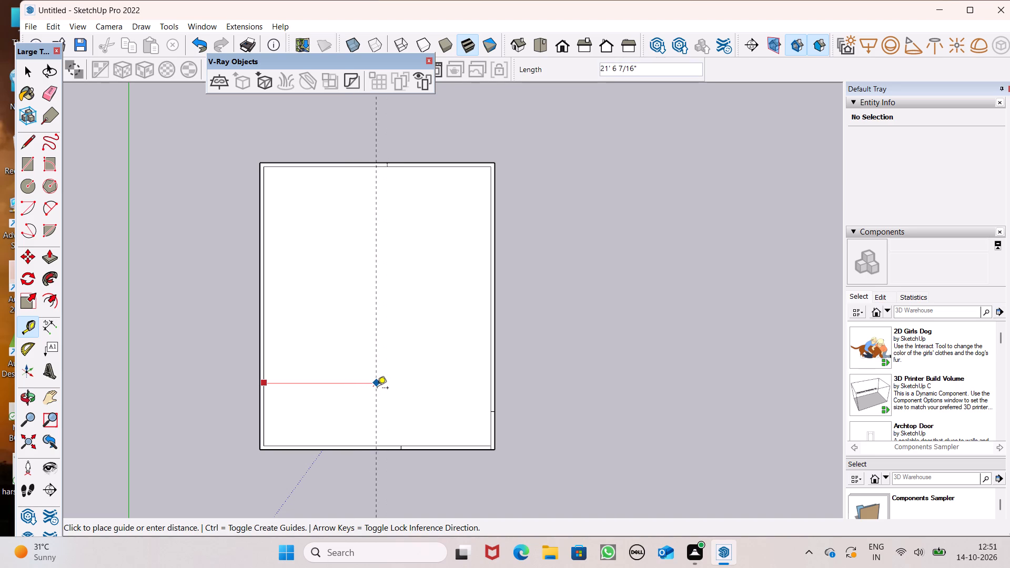
pyautogui.click(377, 389)
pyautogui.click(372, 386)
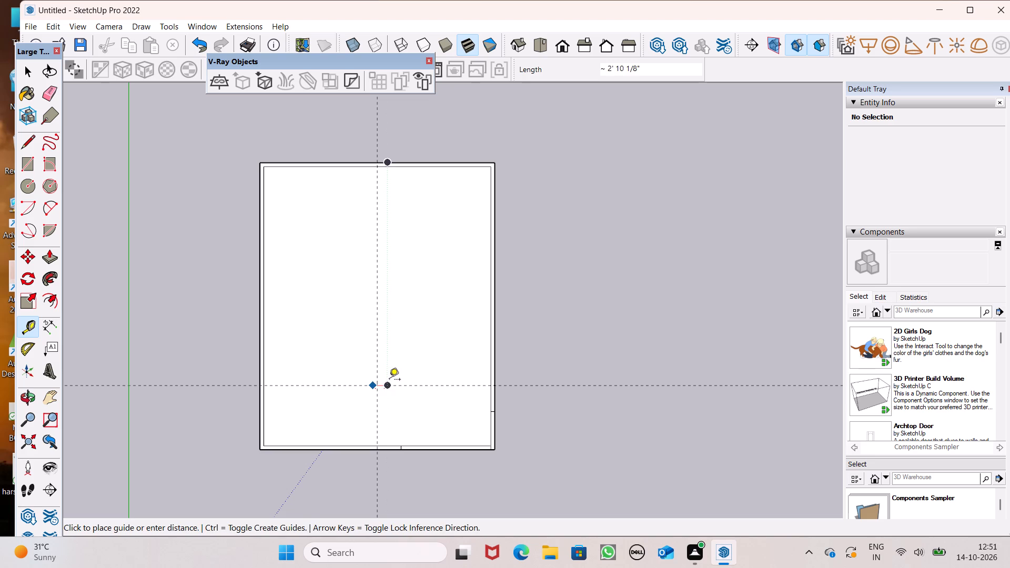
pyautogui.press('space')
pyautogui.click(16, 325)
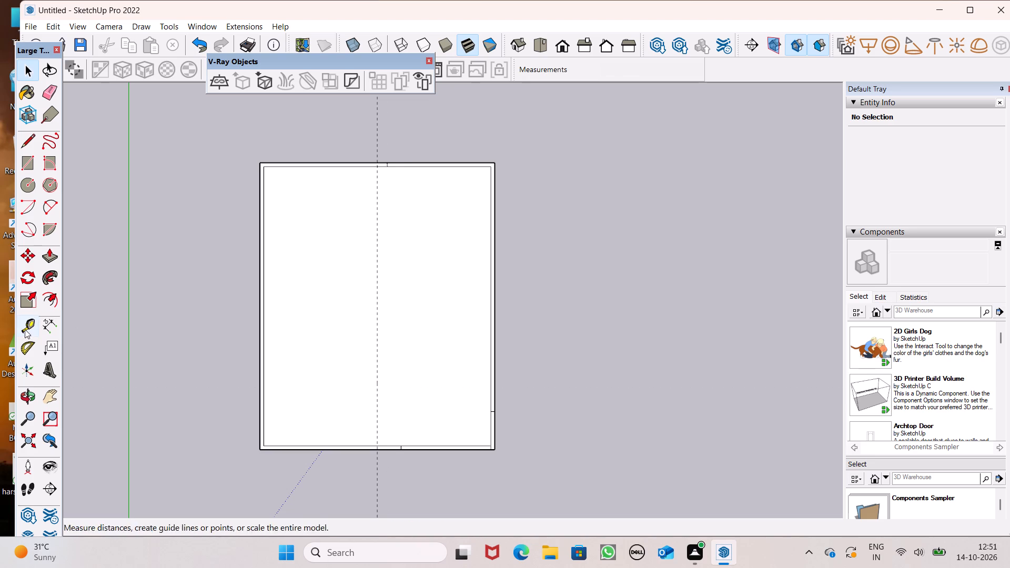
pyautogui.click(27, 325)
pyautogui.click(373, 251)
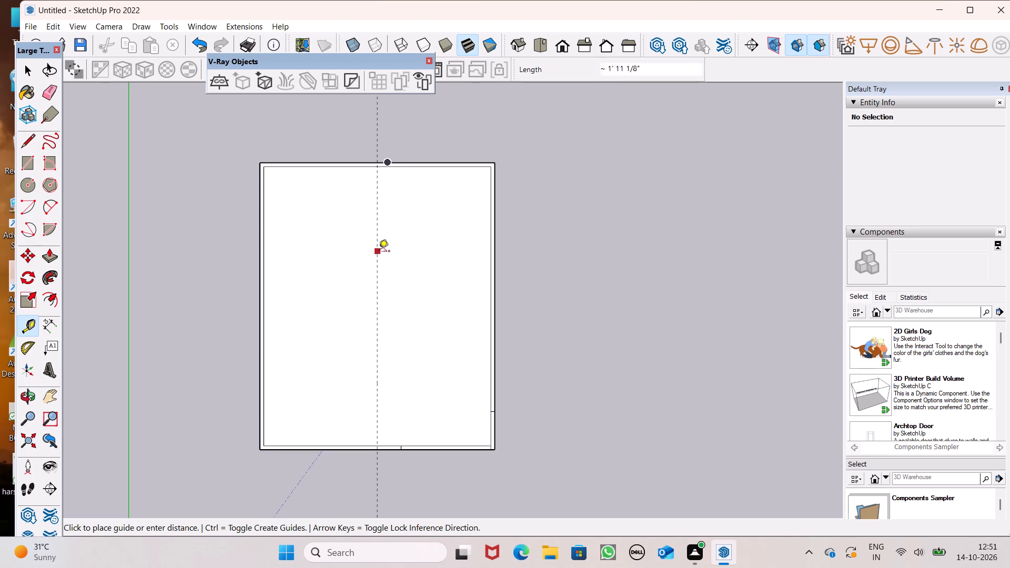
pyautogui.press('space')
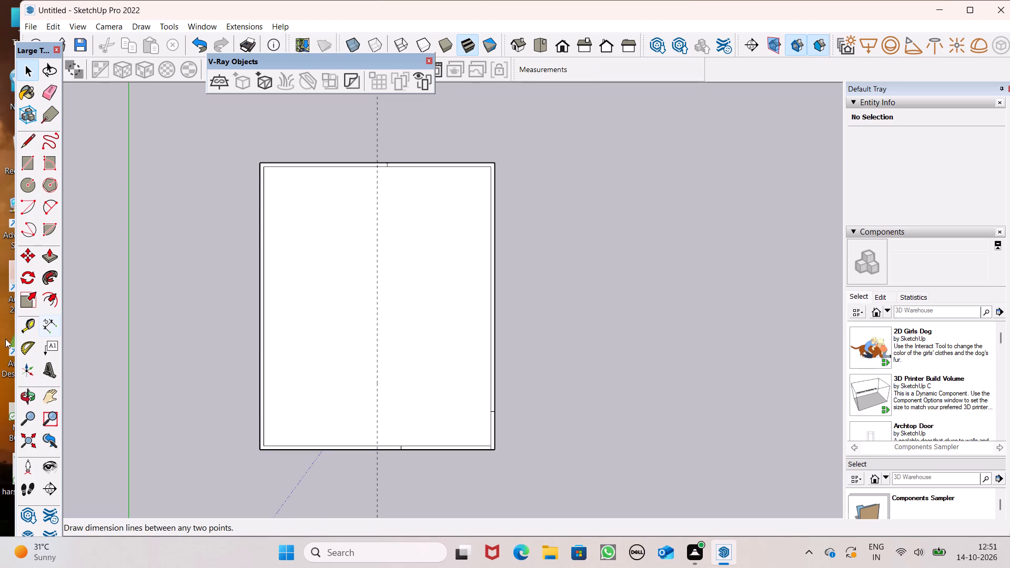
# Place a second vertical guide 6" to the right of the first one.
pyautogui.click(30, 324)
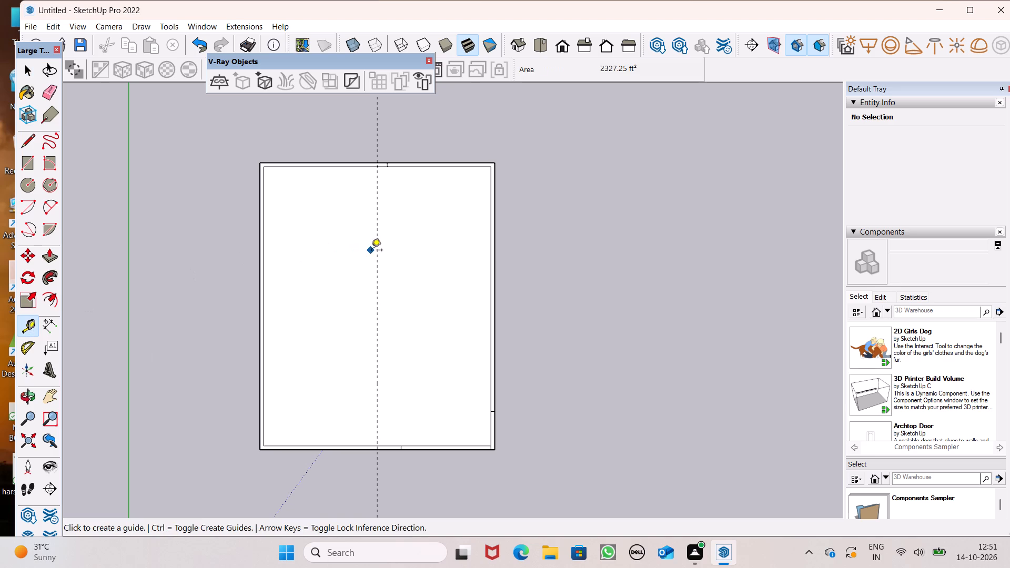
pyautogui.click(376, 251)
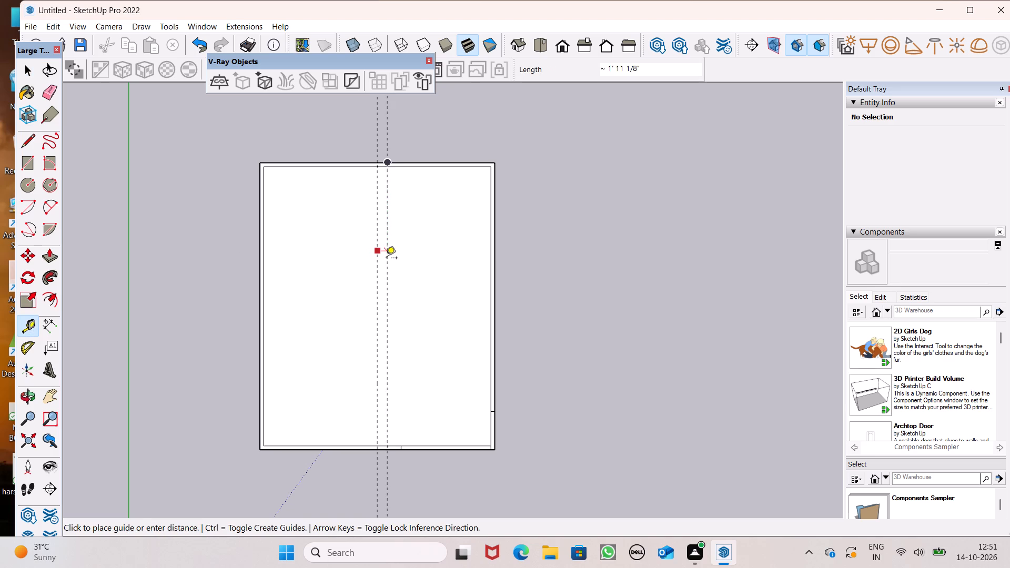
pyautogui.write('6"')
pyautogui.press('Return')
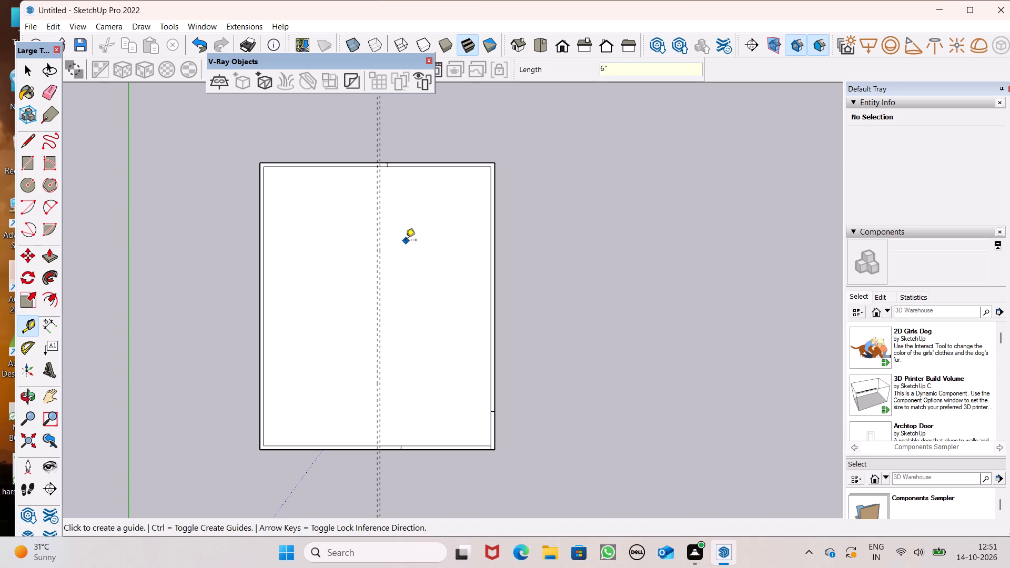
# Draw a 6" by 53' 6" partition rectangle between the two vertical guides, from the top wall's inner edge to the bottom wall's inner edge.
pyautogui.click(33, 167)
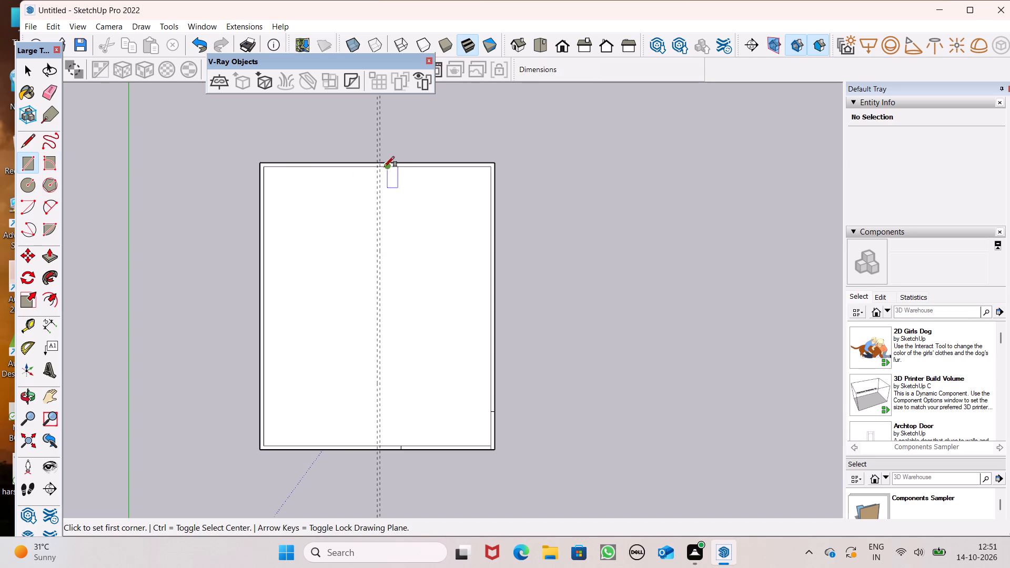
pyautogui.scroll(-1, 384, 167)
pyautogui.scroll(5, 384, 167)
pyautogui.click(373, 167)
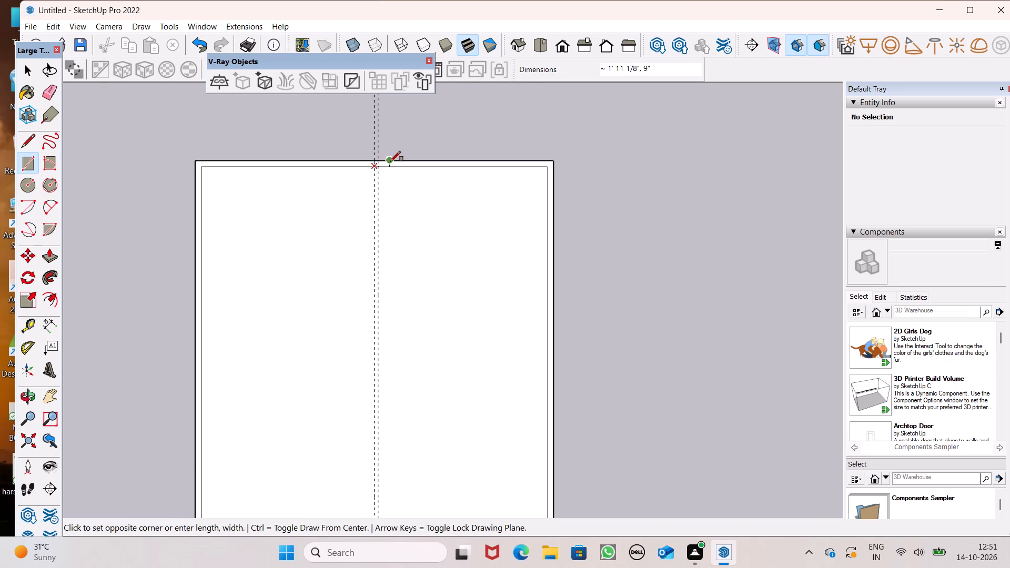
pyautogui.scroll(-4, 391, 160)
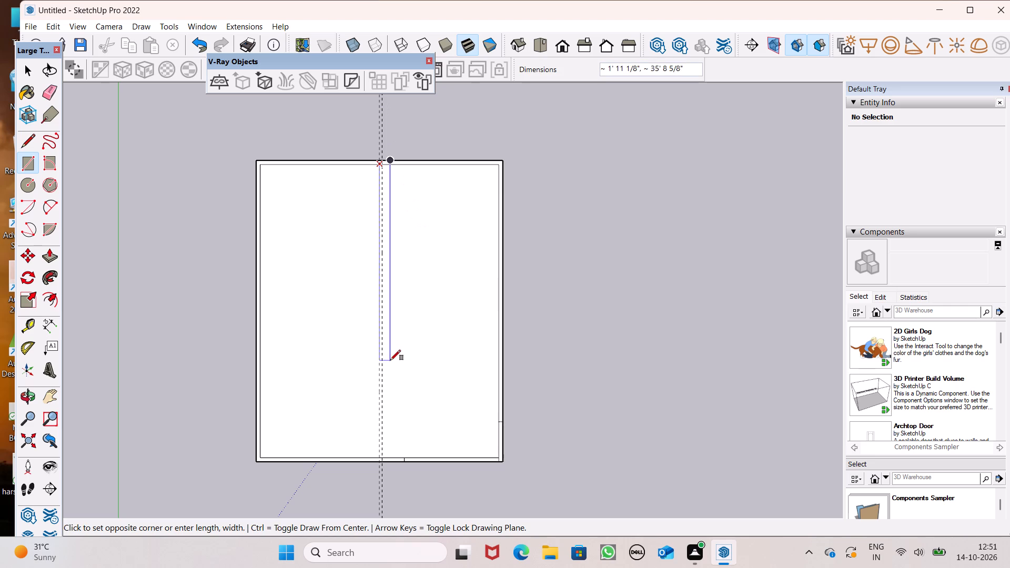
pyautogui.scroll(3, 385, 470)
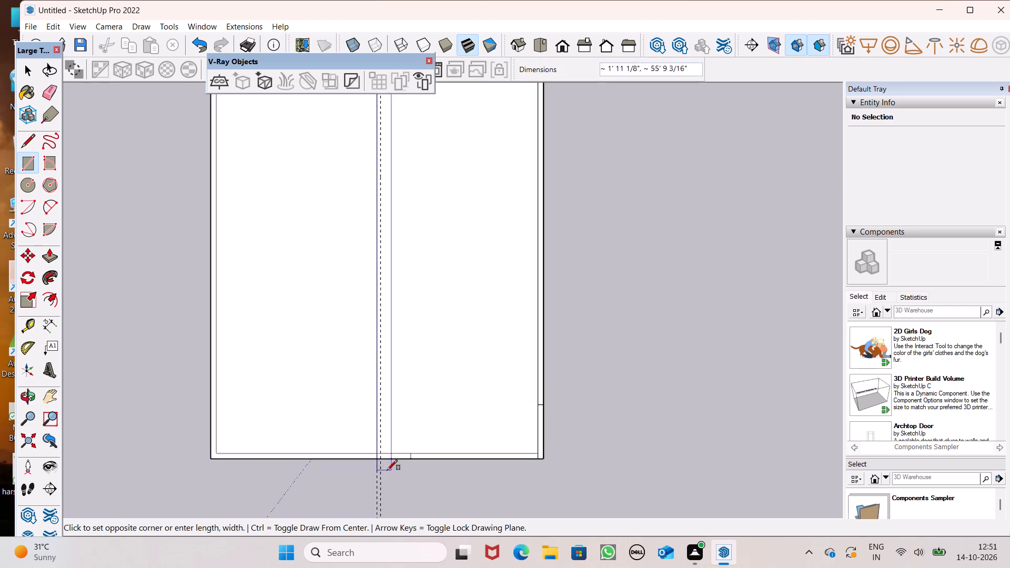
pyautogui.scroll(12, 387, 470)
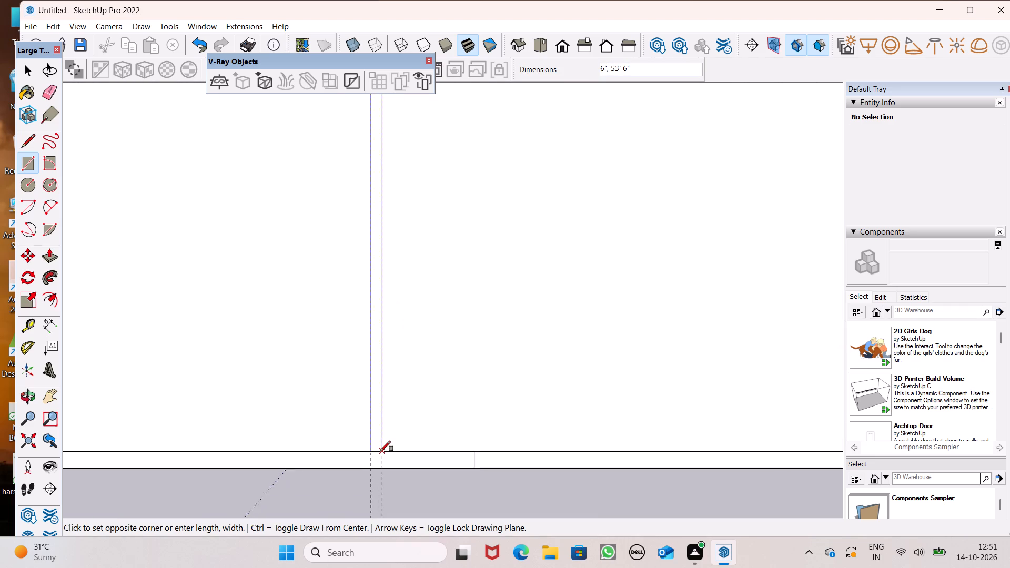
pyautogui.click(381, 450)
pyautogui.scroll(-15, 400, 432)
pyautogui.press('space')
pyautogui.scroll(-7, 425, 395)
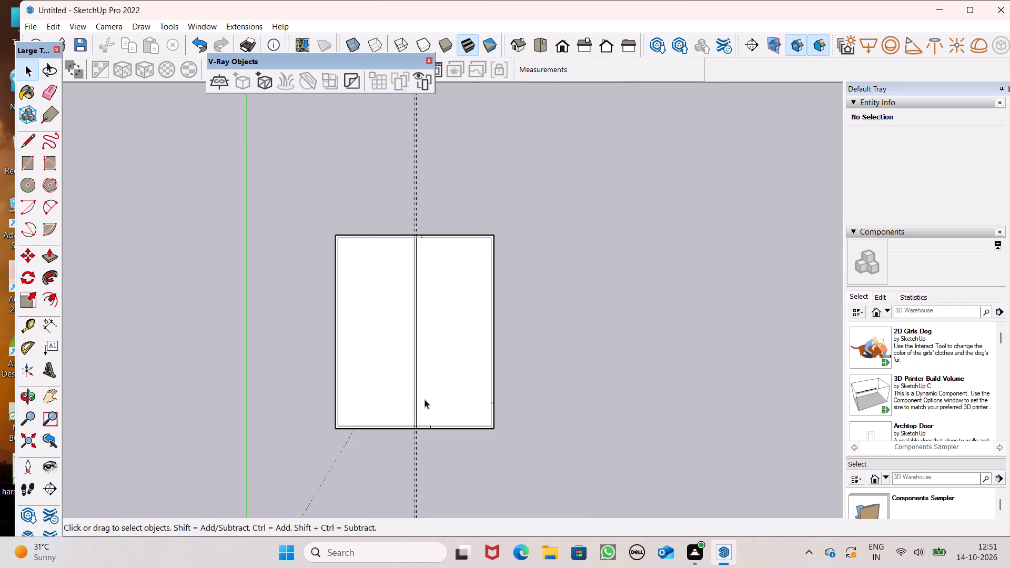
# Place a horizontal guide about 4' 10" above the bottom wall's inner edge.
pyautogui.scroll(2, 461, 395)
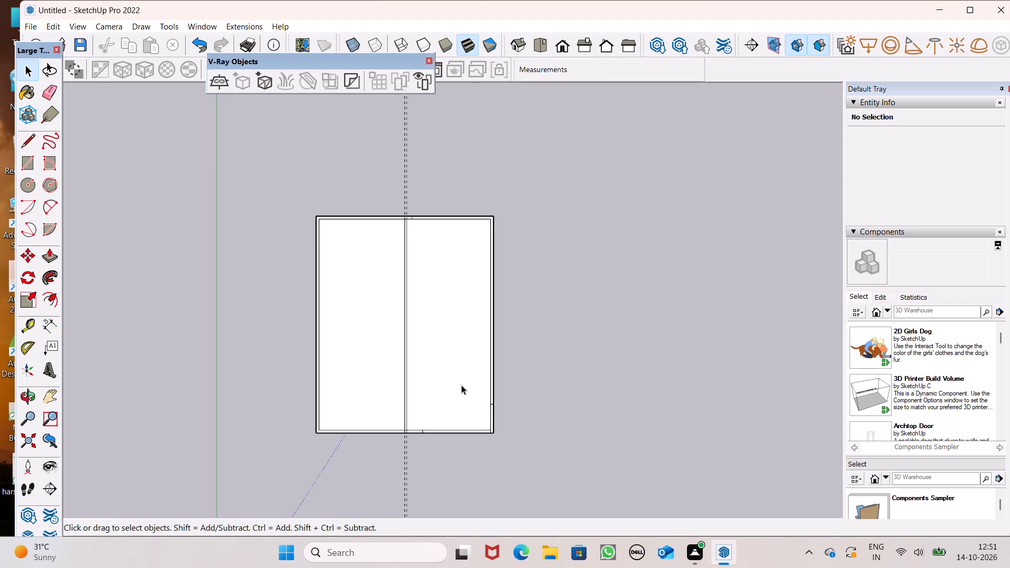
pyautogui.scroll(1, 461, 390)
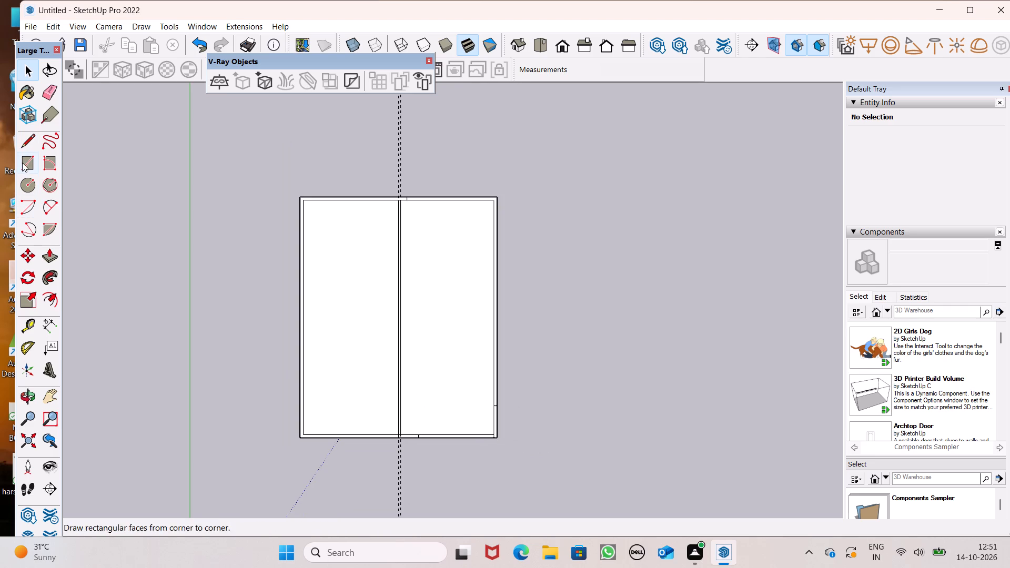
pyautogui.click(36, 329)
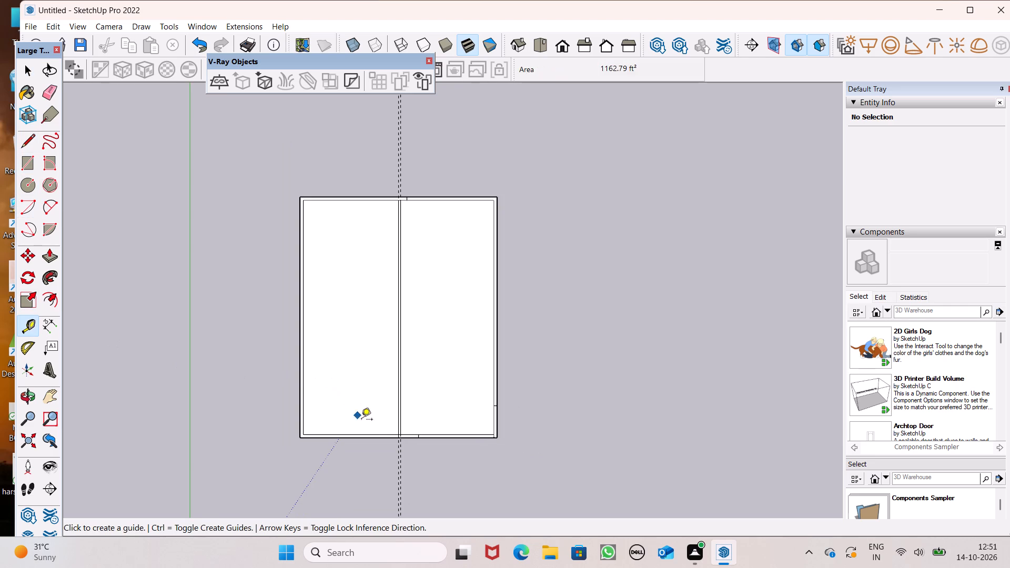
pyautogui.click(369, 434)
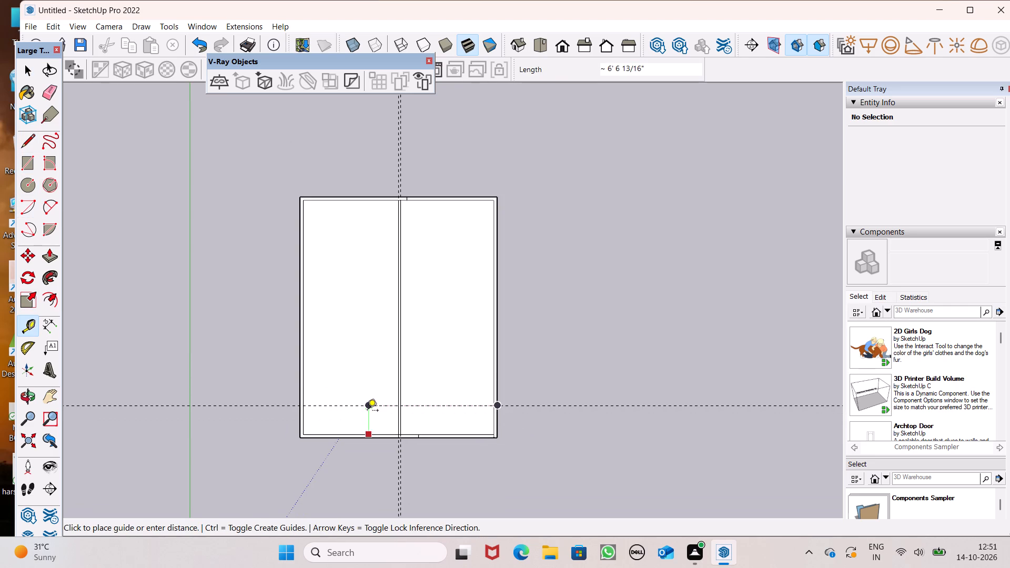
pyautogui.click(367, 413)
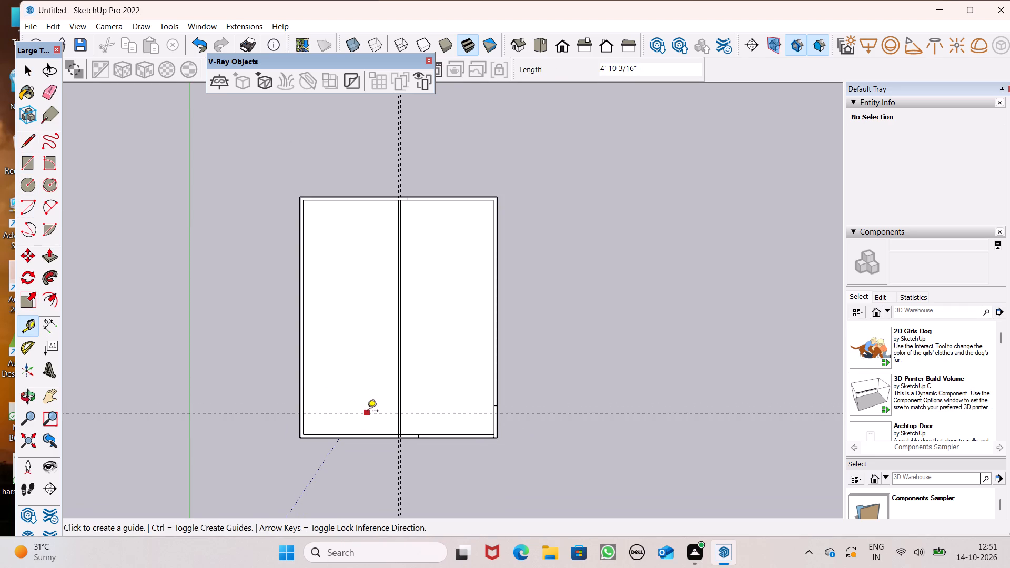
# Place a second horizontal guide 6" above the first one.
pyautogui.click(366, 415)
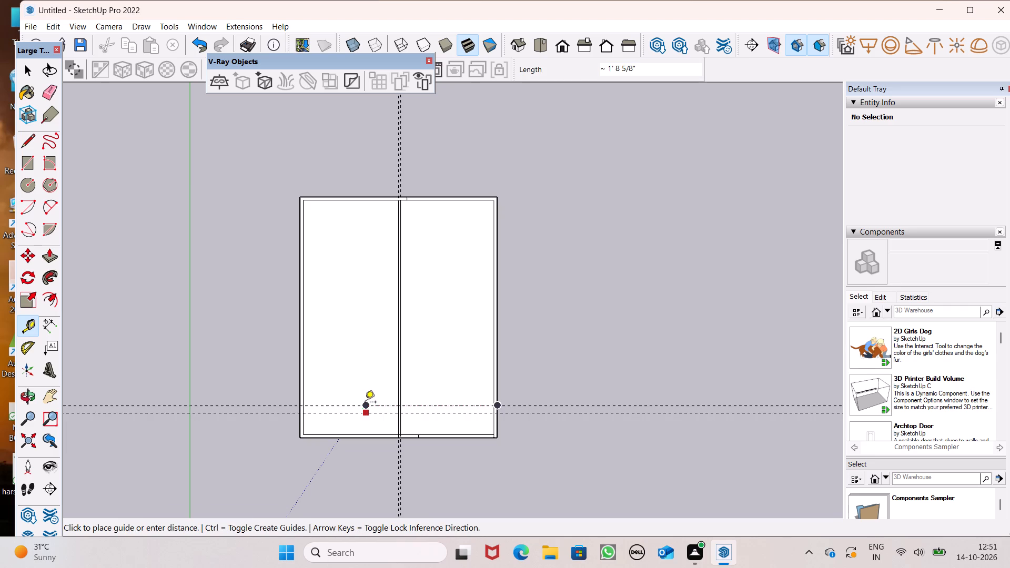
pyautogui.press('6')
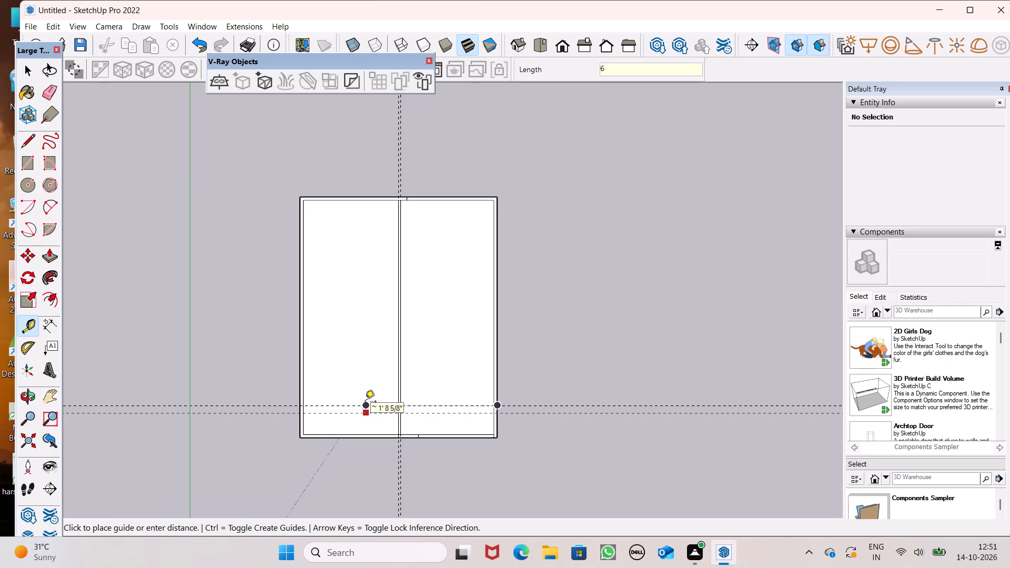
pyautogui.hotkey('shift', '"')
pyautogui.press('Return')
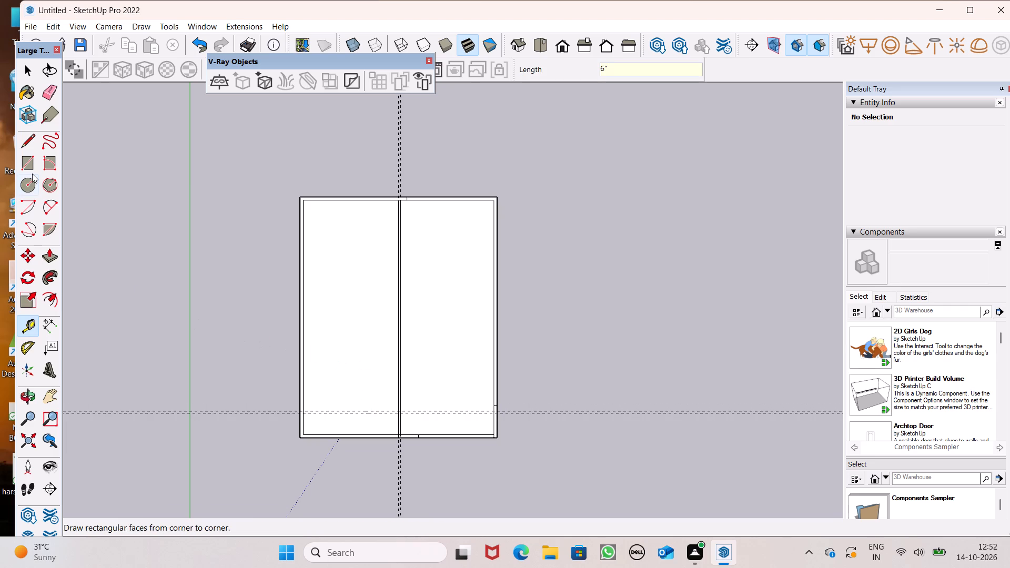
# Draw a 6" by 43' 6" partition rectangle between the two horizontal guides, from the left wall's inner edge to the right wall's inner edge.
pyautogui.click(32, 174)
pyautogui.scroll(7, 489, 477)
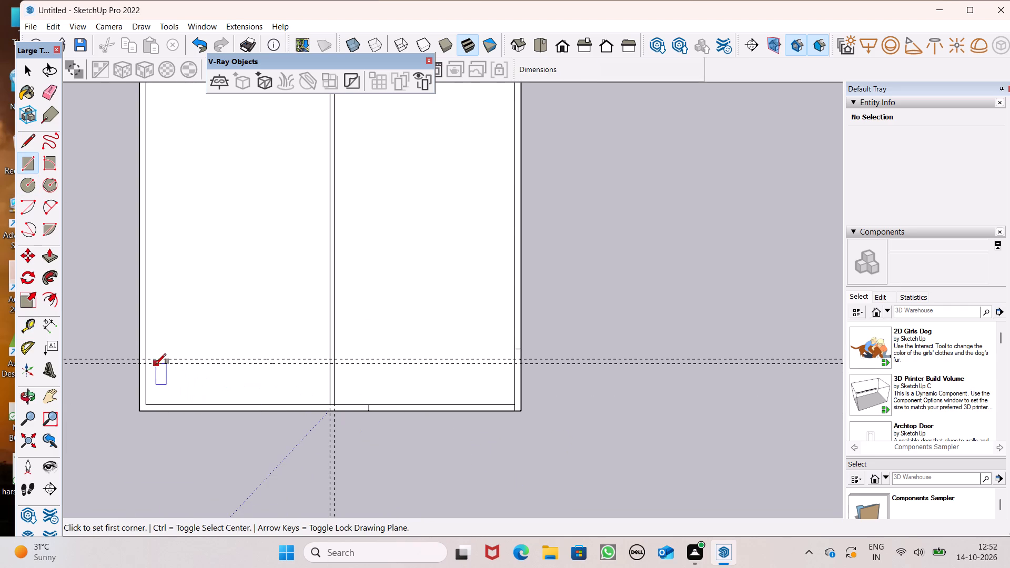
pyautogui.click(145, 359)
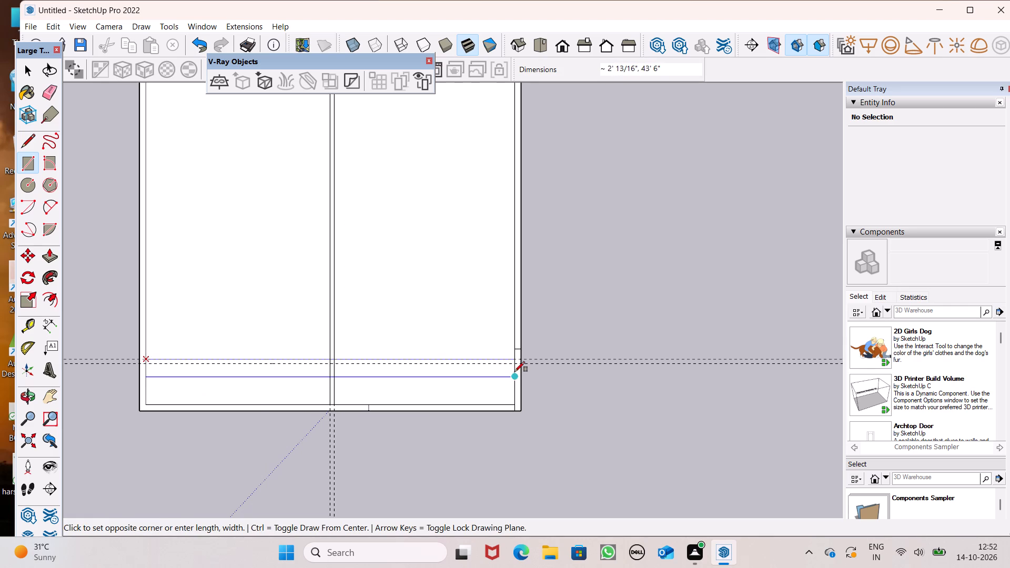
pyautogui.click(512, 366)
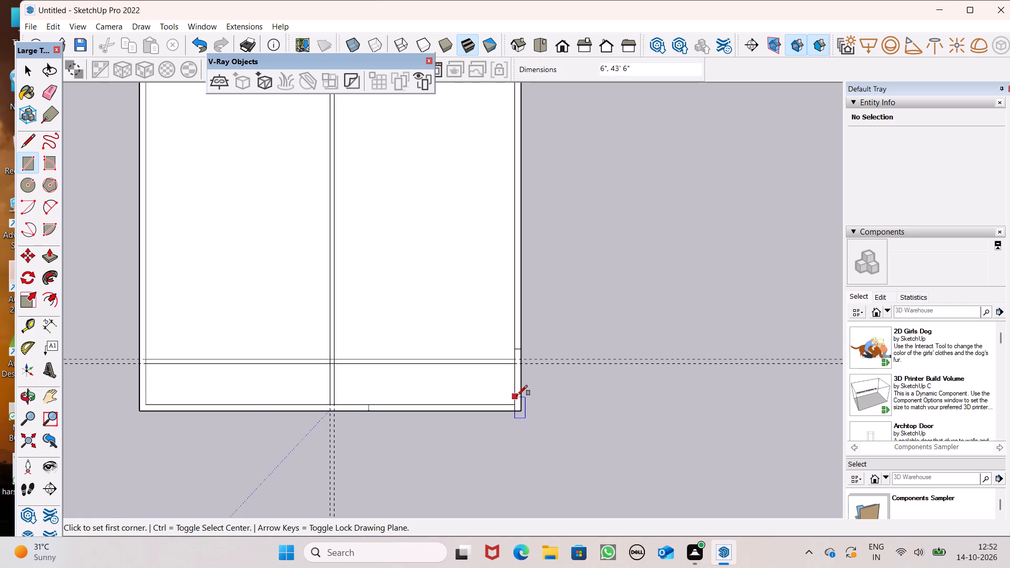
pyautogui.press('space')
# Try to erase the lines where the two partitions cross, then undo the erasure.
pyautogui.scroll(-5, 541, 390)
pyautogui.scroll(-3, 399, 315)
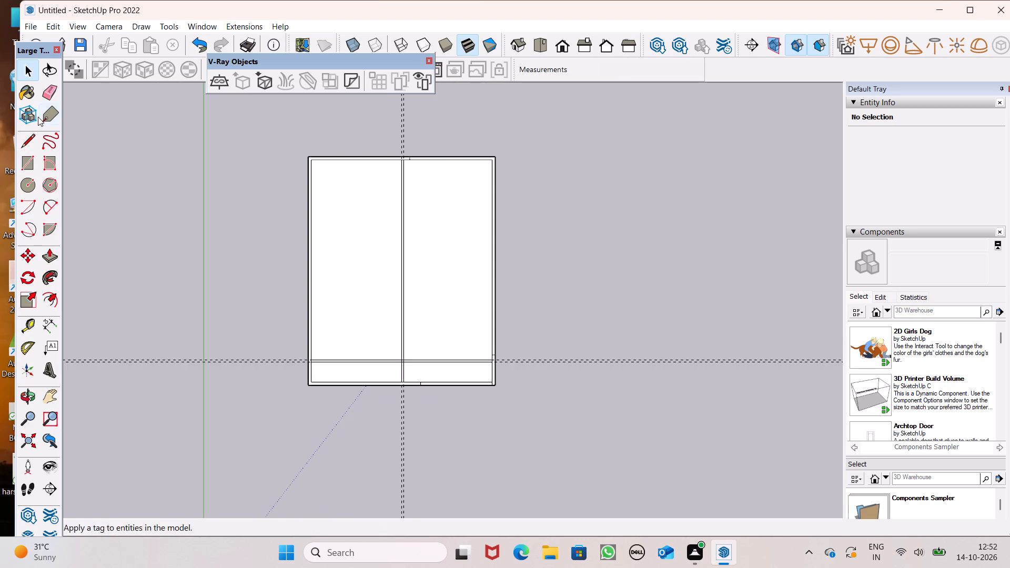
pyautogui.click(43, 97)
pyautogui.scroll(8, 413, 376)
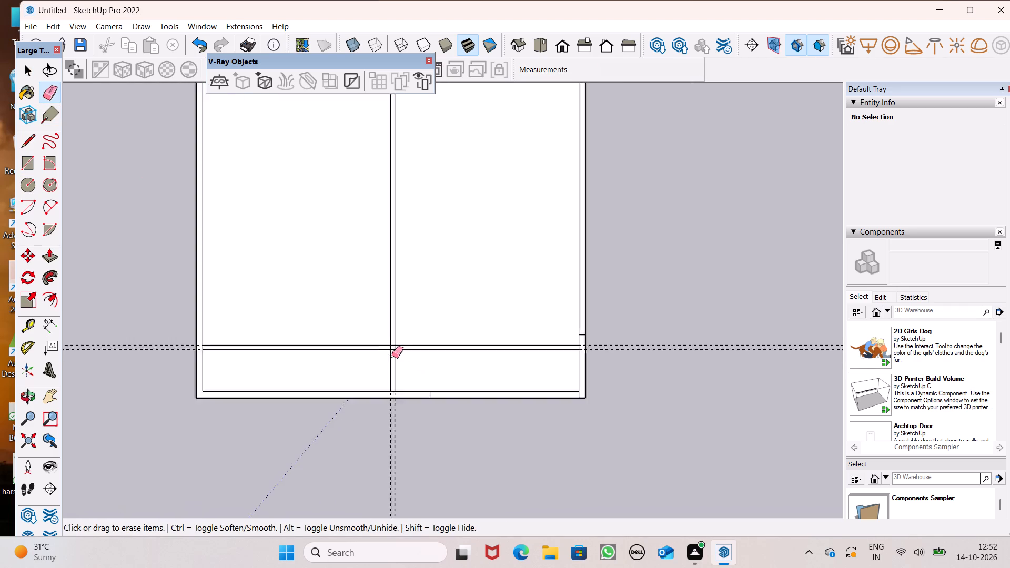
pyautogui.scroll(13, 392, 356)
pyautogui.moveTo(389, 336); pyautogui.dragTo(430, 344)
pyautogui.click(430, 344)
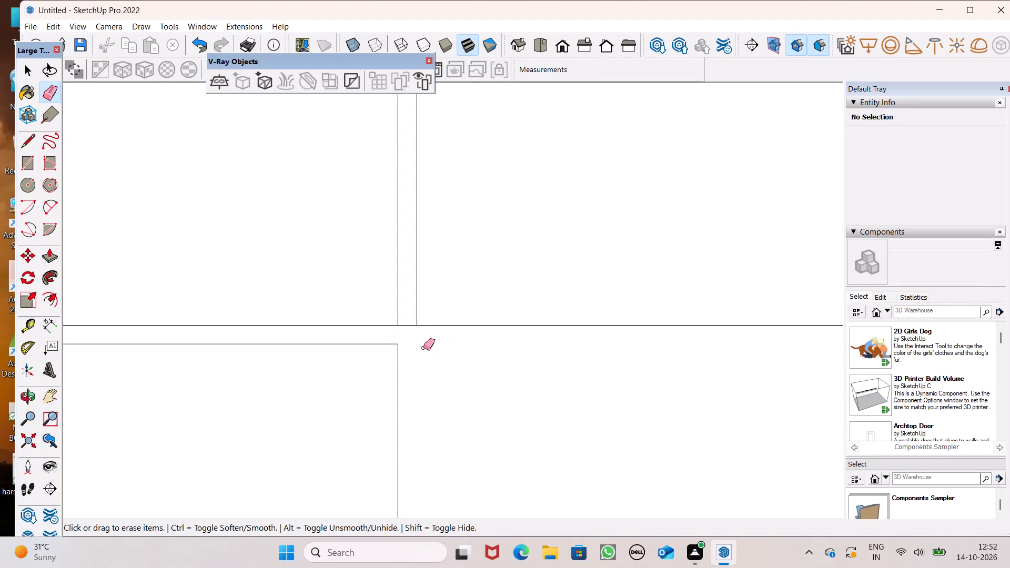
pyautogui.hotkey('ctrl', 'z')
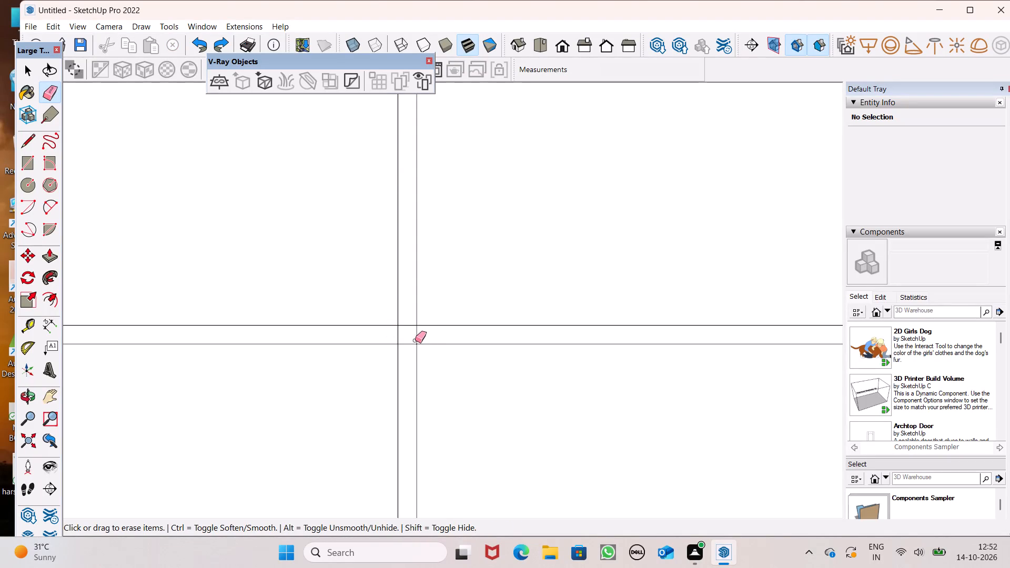
# Erase the horizontal partition's two lines to the right of the vertical partition, along with the horizontal guides.
pyautogui.scroll(-7, 410, 347)
pyautogui.click(466, 359)
pyautogui.moveTo(471, 321); pyautogui.dragTo(471, 367)
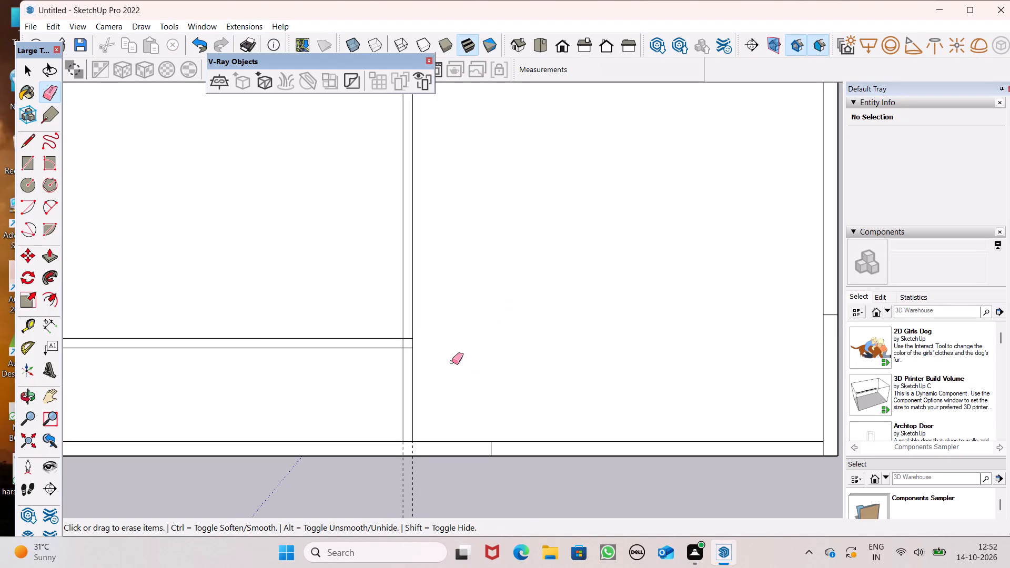
# Erase the leftover line segments inside the junction where the horizontal partition meets the vertical partition.
pyautogui.scroll(17, 380, 349)
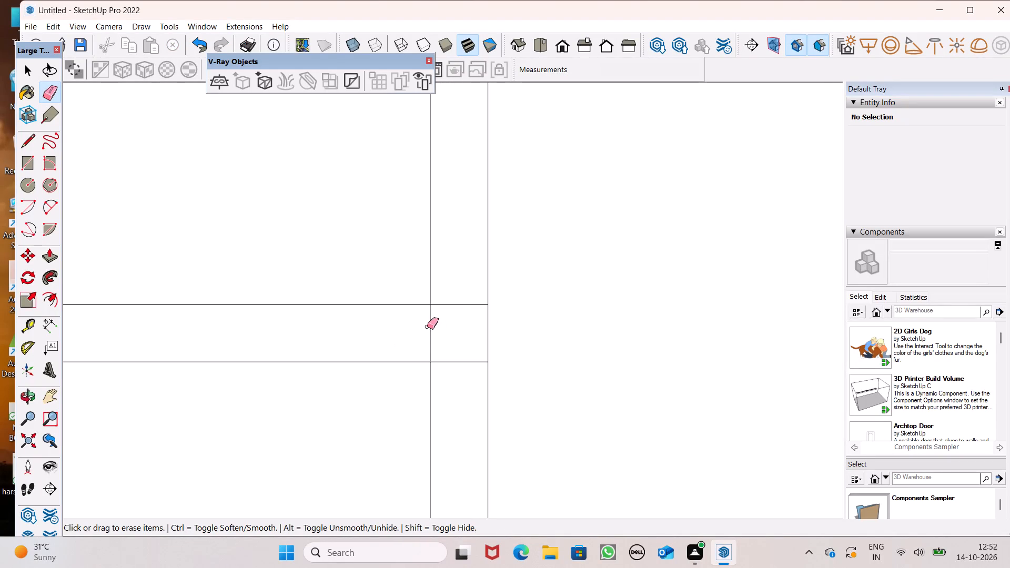
pyautogui.moveTo(460, 299); pyautogui.dragTo(458, 337)
pyautogui.moveTo(421, 338); pyautogui.dragTo(439, 337)
pyautogui.moveTo(449, 343); pyautogui.dragTo(445, 360)
pyautogui.moveTo(431, 336); pyautogui.dragTo(421, 344)
pyautogui.moveTo(443, 348); pyautogui.dragTo(452, 372)
# Erase the remaining vertical guide below the bottom wall.
pyautogui.scroll(-19, 586, 321)
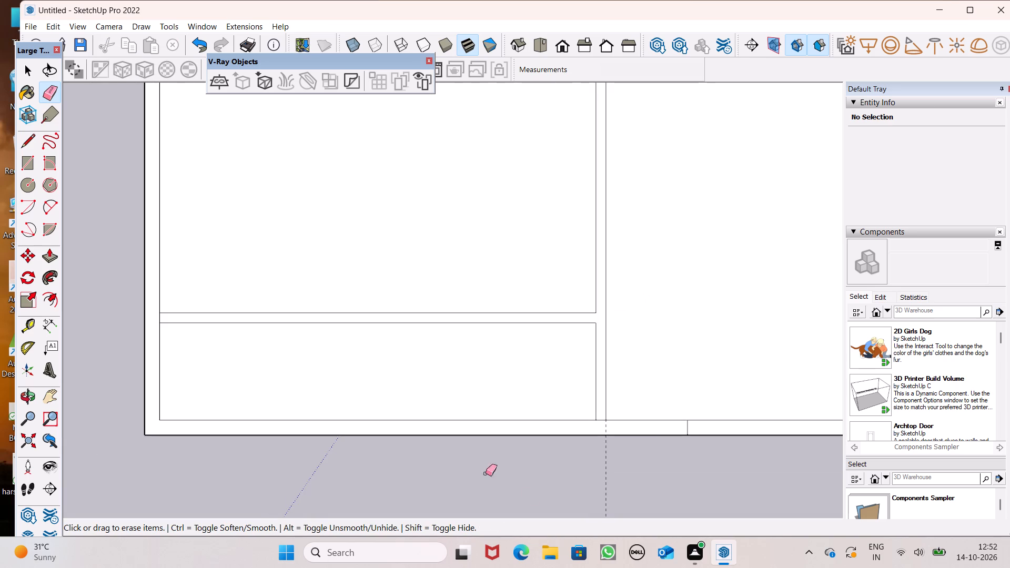
pyautogui.scroll(-5, 423, 379)
pyautogui.moveTo(578, 476); pyautogui.dragTo(528, 480)
pyautogui.scroll(-4, 296, 387)
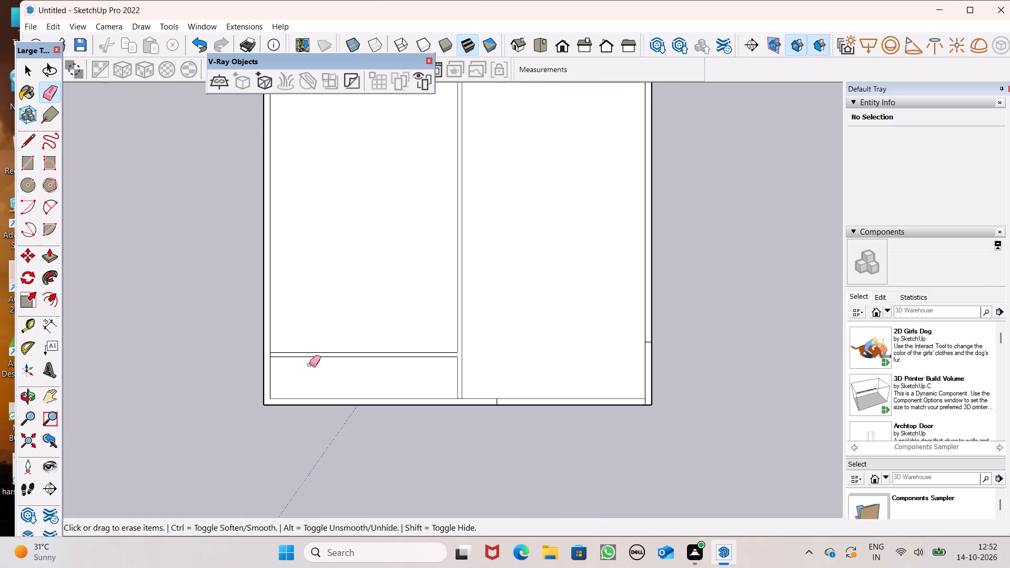
# Erase the short line separating the horizontal partition from the left outer wall.
pyautogui.scroll(-1, 309, 364)
pyautogui.scroll(12, 306, 333)
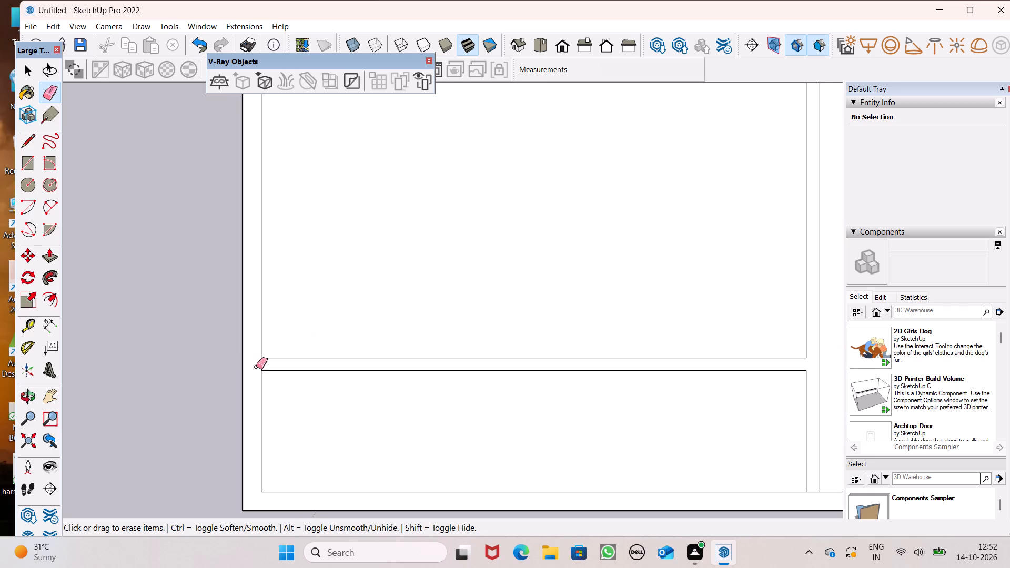
pyautogui.click(260, 364)
# Erase the short line separating the vertical partition from the top outer wall.
pyautogui.scroll(-14, 105, 354)
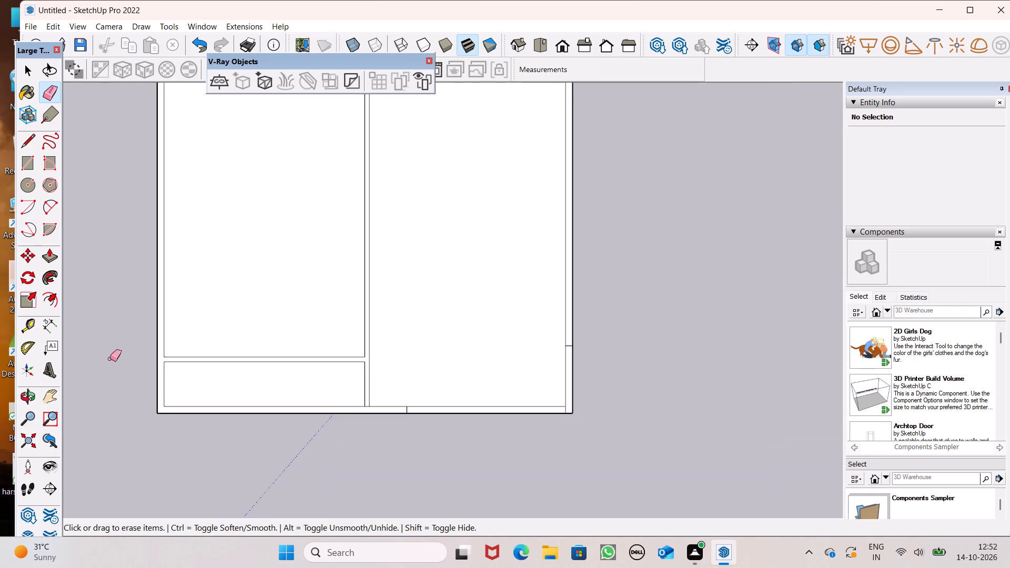
pyautogui.scroll(-7, 132, 358)
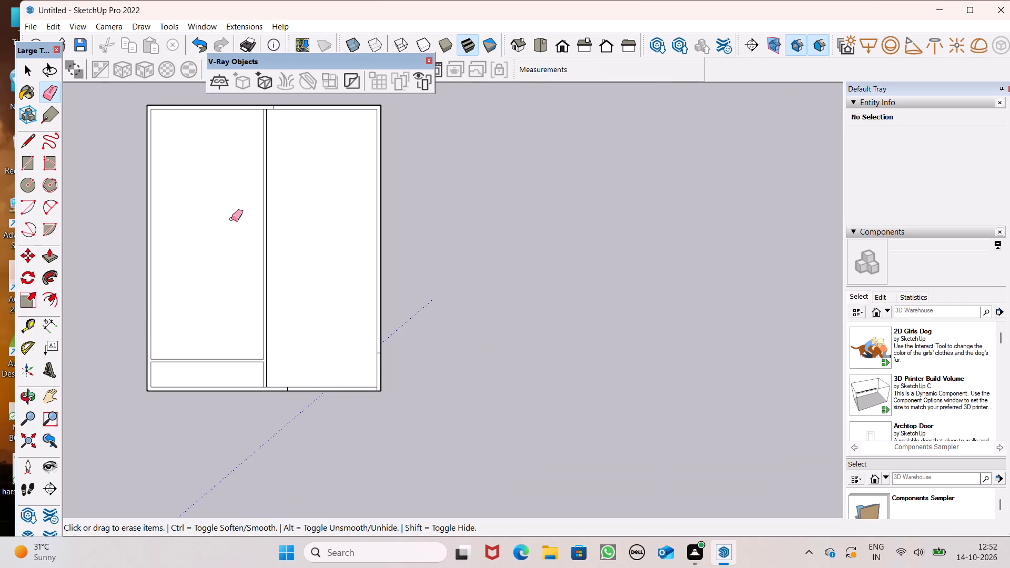
pyautogui.scroll(2, 240, 194)
pyautogui.scroll(-5, 240, 197)
pyautogui.scroll(6, 252, 117)
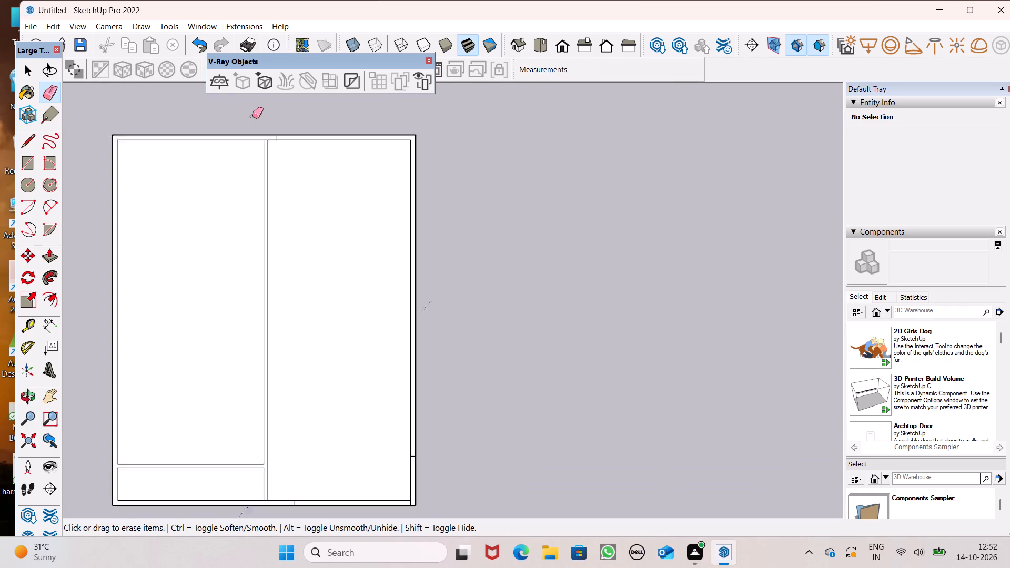
pyautogui.scroll(19, 252, 116)
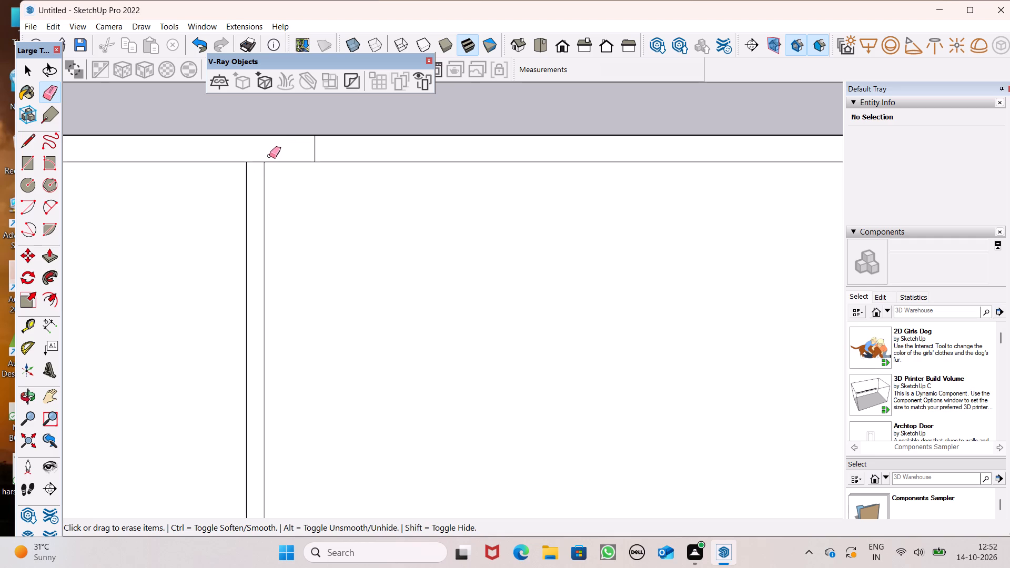
pyautogui.click(256, 166)
pyautogui.moveTo(255, 159); pyautogui.dragTo(255, 164)
pyautogui.scroll(-7, 359, 179)
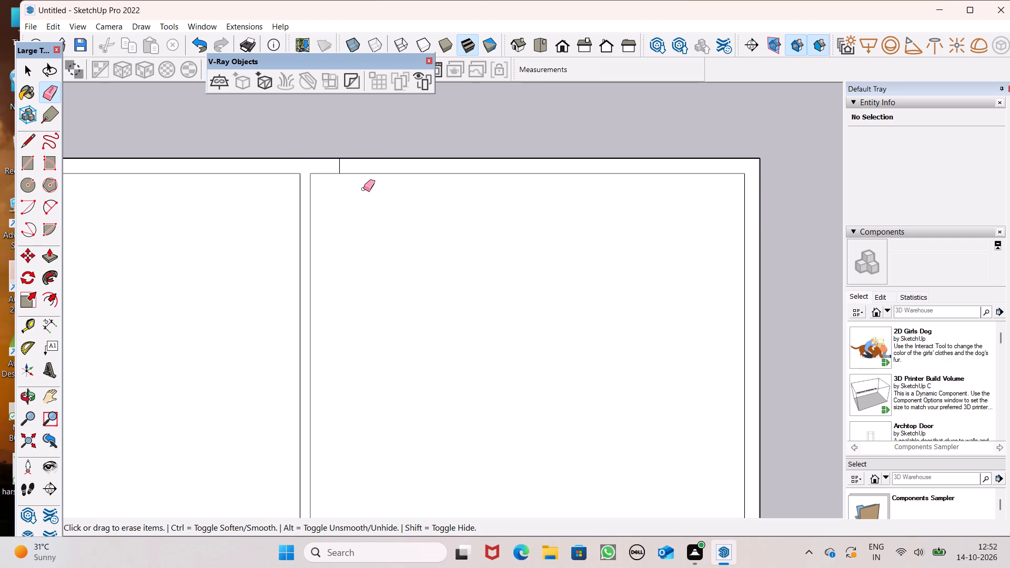
pyautogui.scroll(-7, 382, 158)
pyautogui.press('space')
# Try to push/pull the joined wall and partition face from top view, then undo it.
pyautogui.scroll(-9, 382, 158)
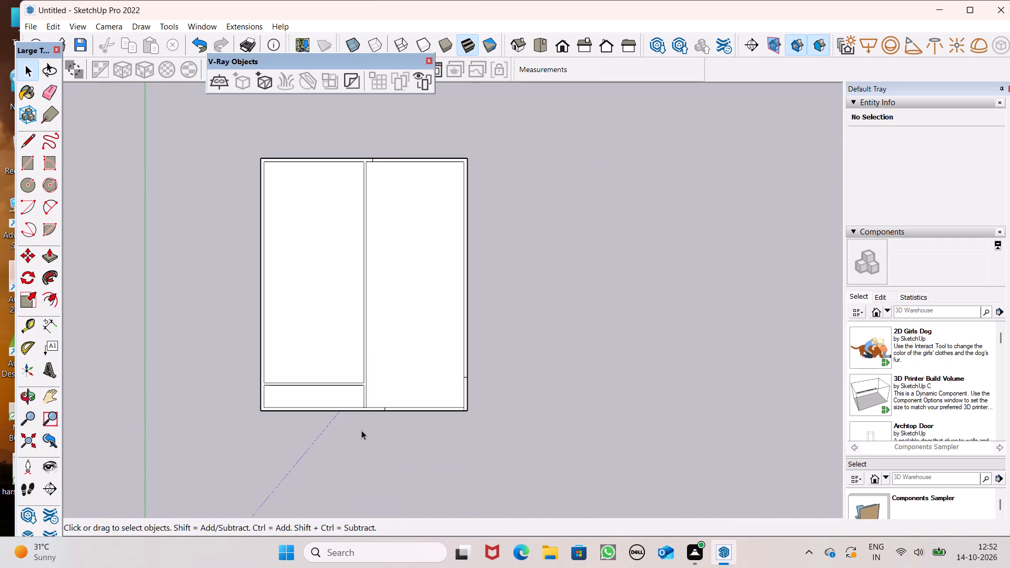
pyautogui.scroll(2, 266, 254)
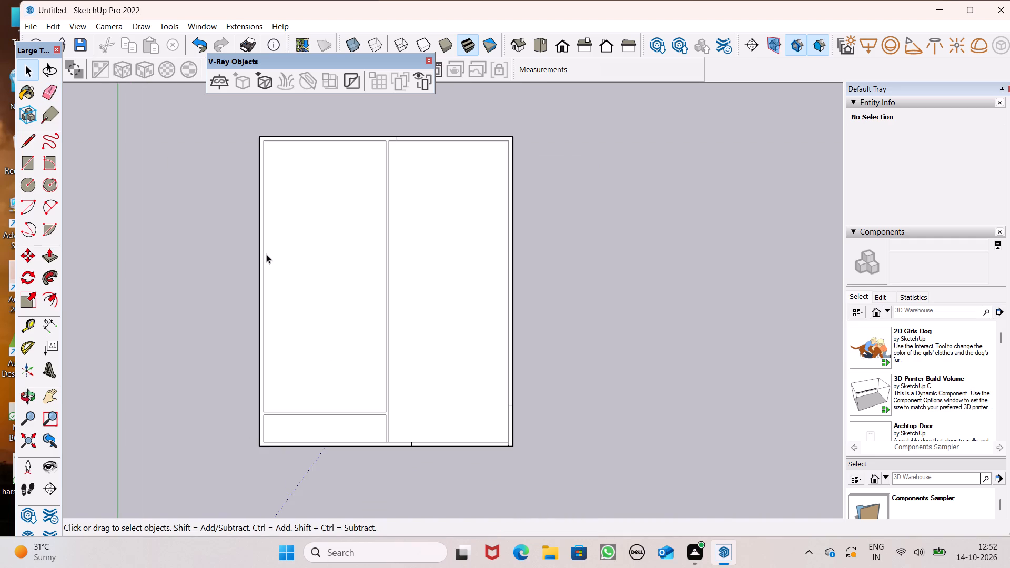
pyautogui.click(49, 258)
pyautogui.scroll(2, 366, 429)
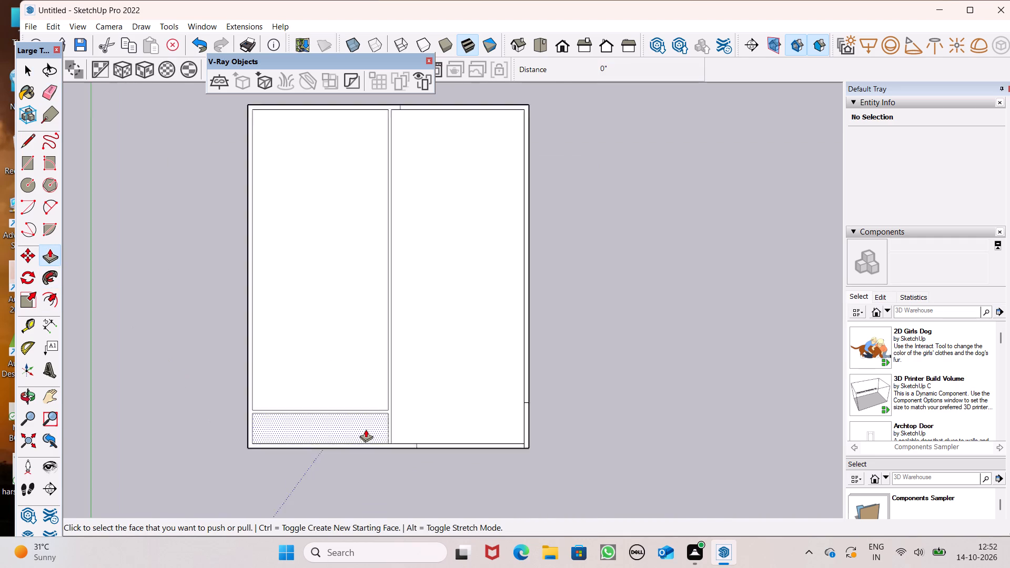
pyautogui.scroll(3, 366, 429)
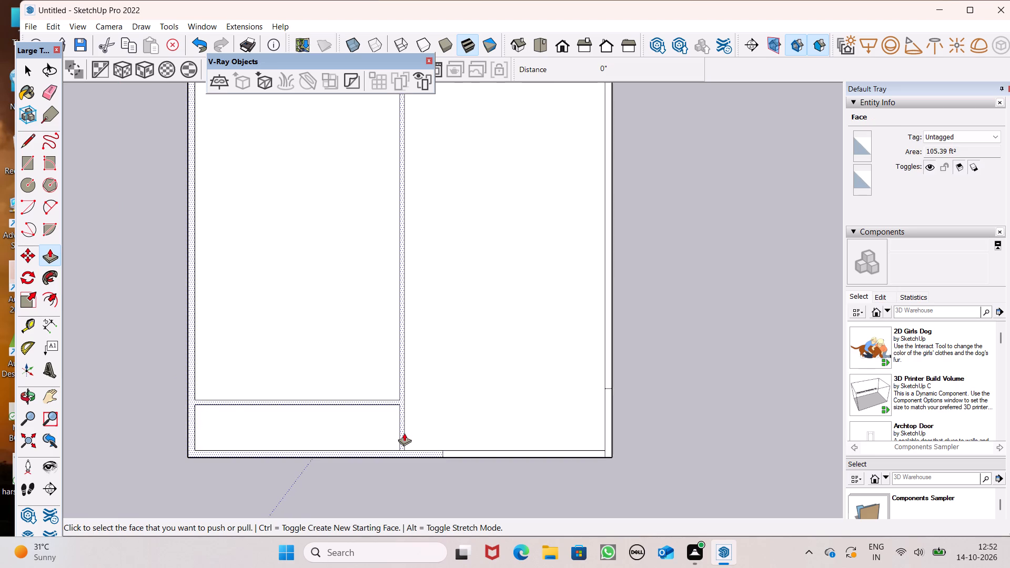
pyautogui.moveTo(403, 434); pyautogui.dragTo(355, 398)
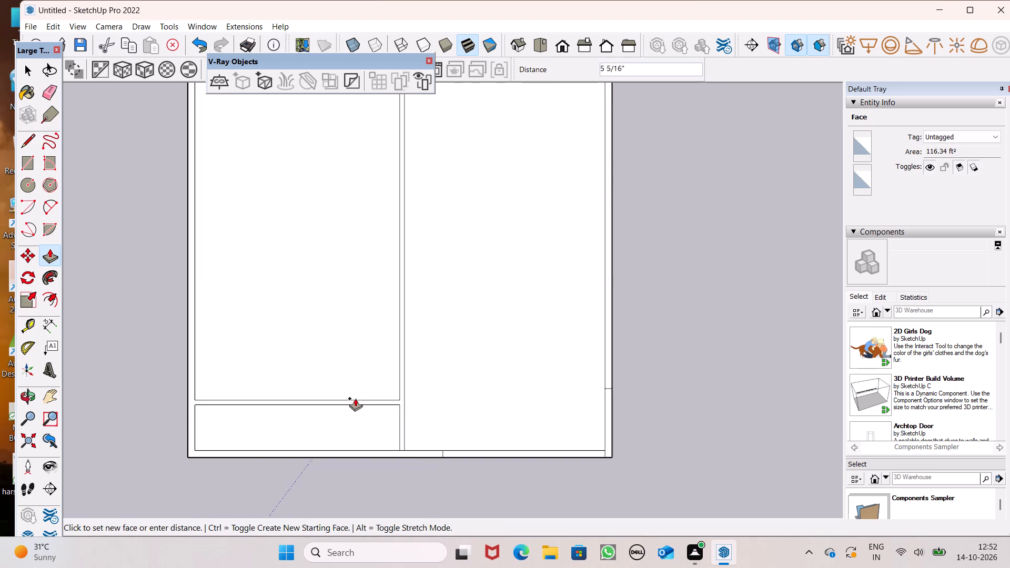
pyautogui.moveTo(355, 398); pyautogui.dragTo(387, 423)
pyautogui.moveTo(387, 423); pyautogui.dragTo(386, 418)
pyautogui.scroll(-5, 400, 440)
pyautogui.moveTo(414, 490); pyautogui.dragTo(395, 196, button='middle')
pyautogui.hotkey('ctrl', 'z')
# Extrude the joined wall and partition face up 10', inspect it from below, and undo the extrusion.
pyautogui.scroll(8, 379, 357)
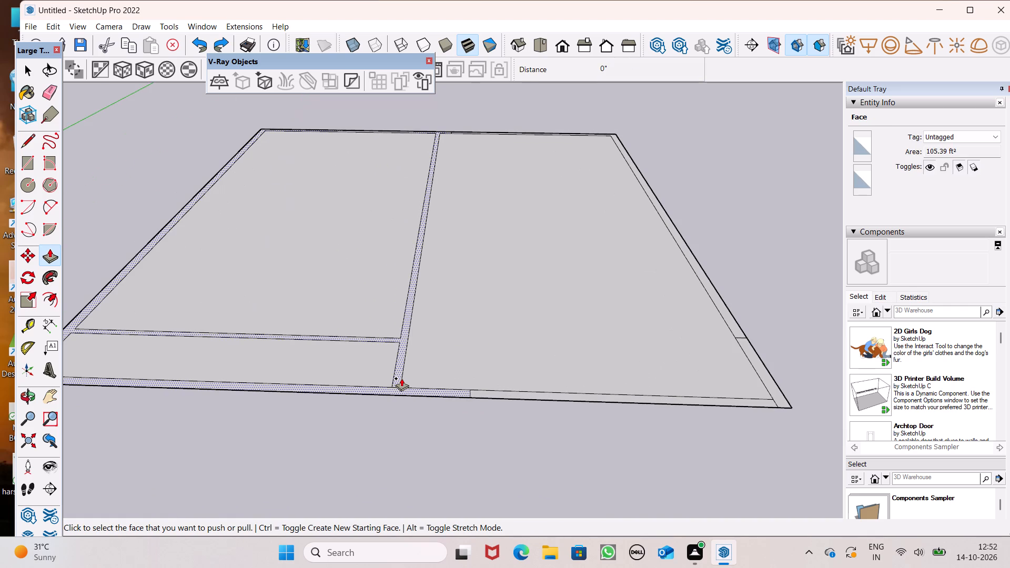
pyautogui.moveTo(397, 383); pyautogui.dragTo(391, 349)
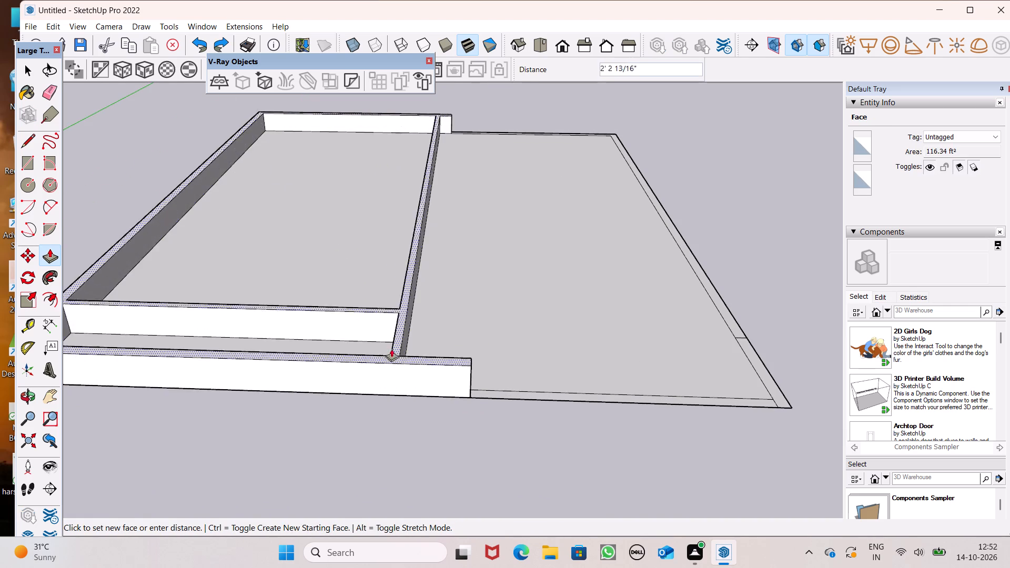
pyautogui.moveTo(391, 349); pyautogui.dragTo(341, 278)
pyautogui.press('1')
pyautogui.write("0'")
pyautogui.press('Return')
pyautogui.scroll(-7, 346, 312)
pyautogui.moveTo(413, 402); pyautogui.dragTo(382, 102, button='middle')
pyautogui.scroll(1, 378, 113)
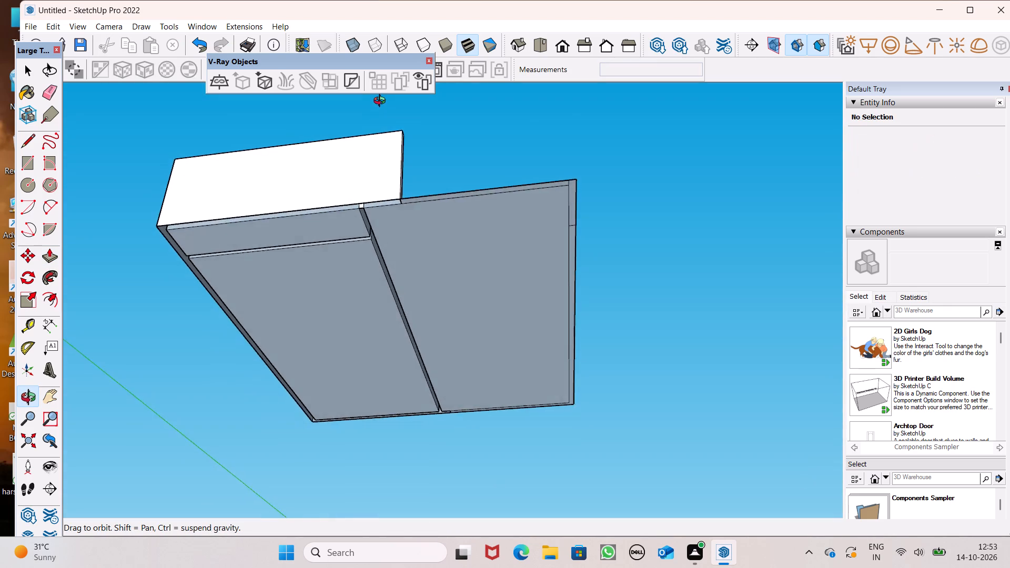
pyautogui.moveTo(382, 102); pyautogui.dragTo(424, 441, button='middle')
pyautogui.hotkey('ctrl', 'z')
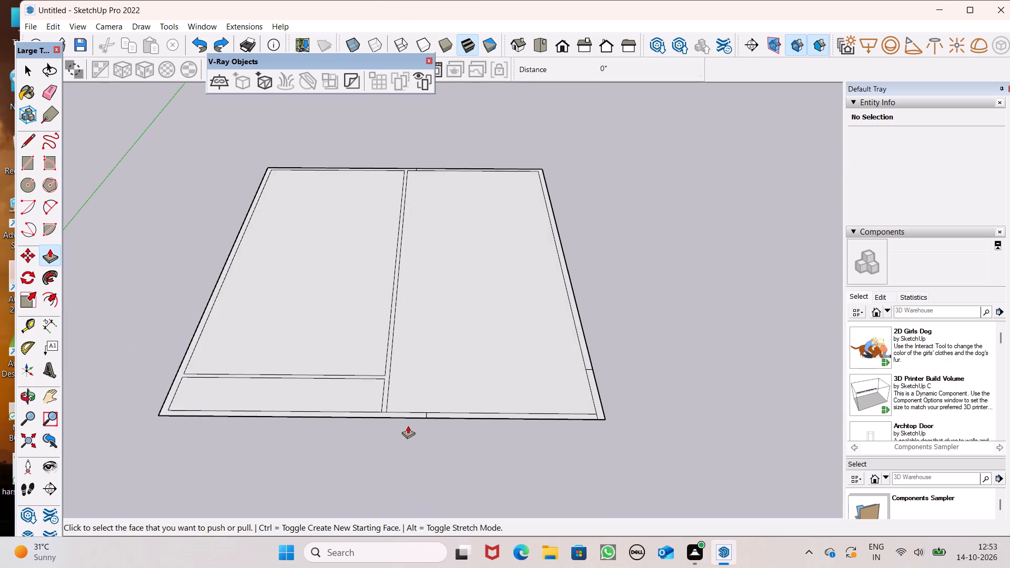
# Extrude the joined left wall and partition face up 10' with Push/Pull.
pyautogui.scroll(7, 390, 419)
pyautogui.moveTo(376, 406); pyautogui.dragTo(313, 317)
pyautogui.press('1')
pyautogui.press('0')
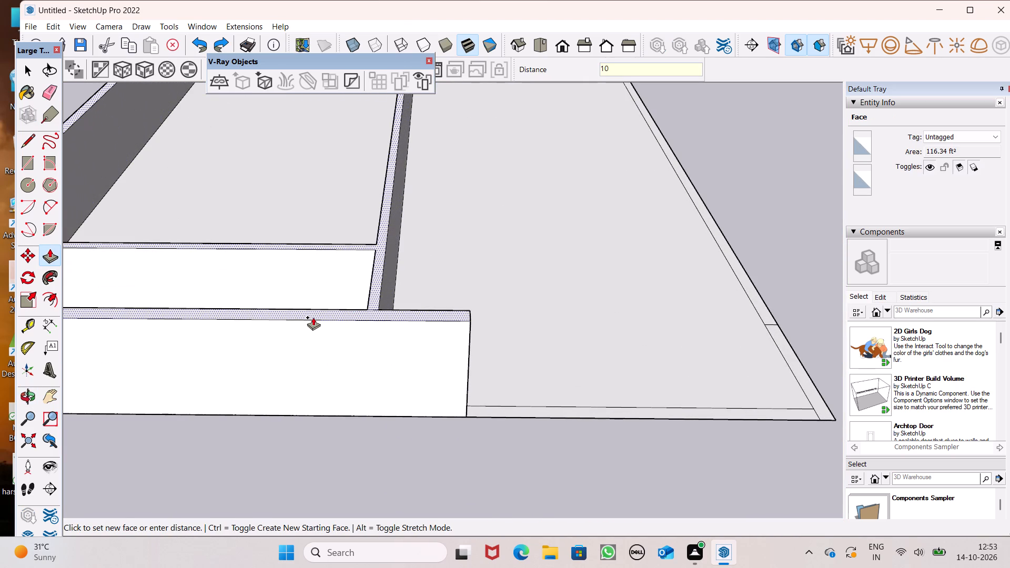
pyautogui.moveTo(313, 317); pyautogui.dragTo(312, 317)
pyautogui.press("'")
pyautogui.press('Return')
# Examine the raised walls and partitions from below and from the open side.
pyautogui.scroll(-8, 345, 425)
pyautogui.moveTo(352, 474); pyautogui.dragTo(458, 28, button='middle')
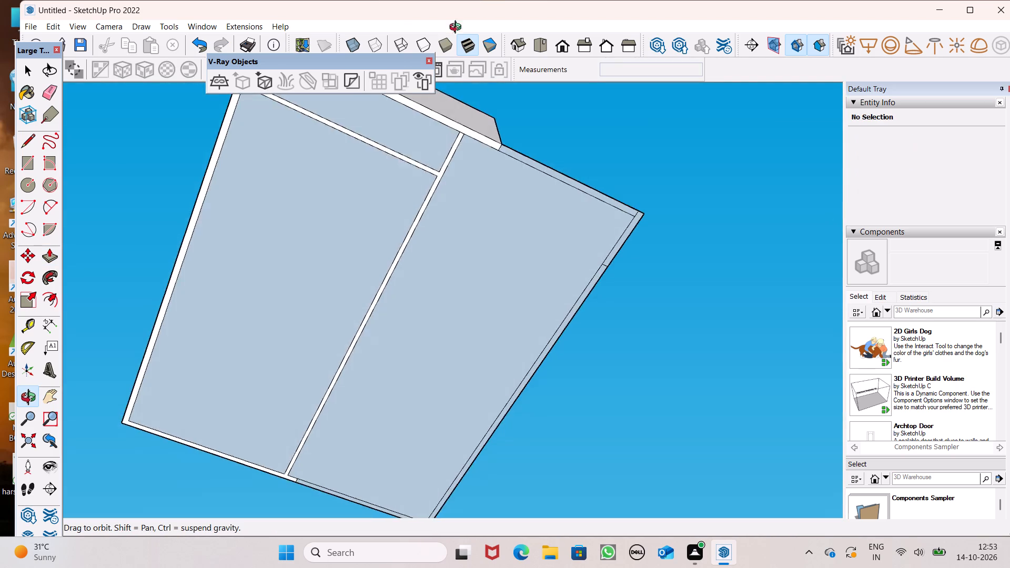
pyautogui.moveTo(458, 28); pyautogui.dragTo(395, 422, button='middle')
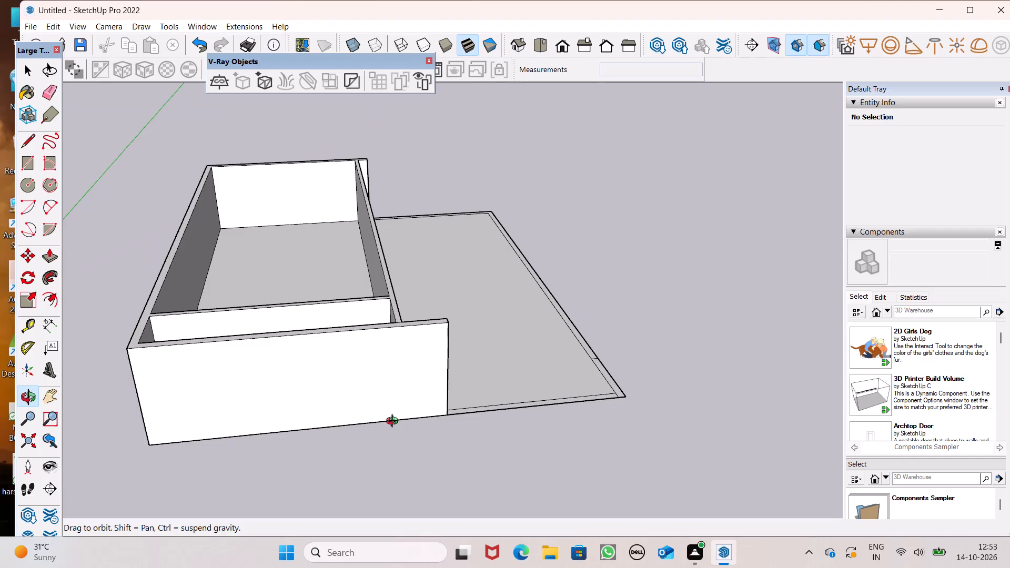
pyautogui.moveTo(395, 422); pyautogui.dragTo(370, 452, button='middle')
pyautogui.moveTo(370, 452); pyautogui.dragTo(302, 471, button='middle')
pyautogui.scroll(2, 407, 372)
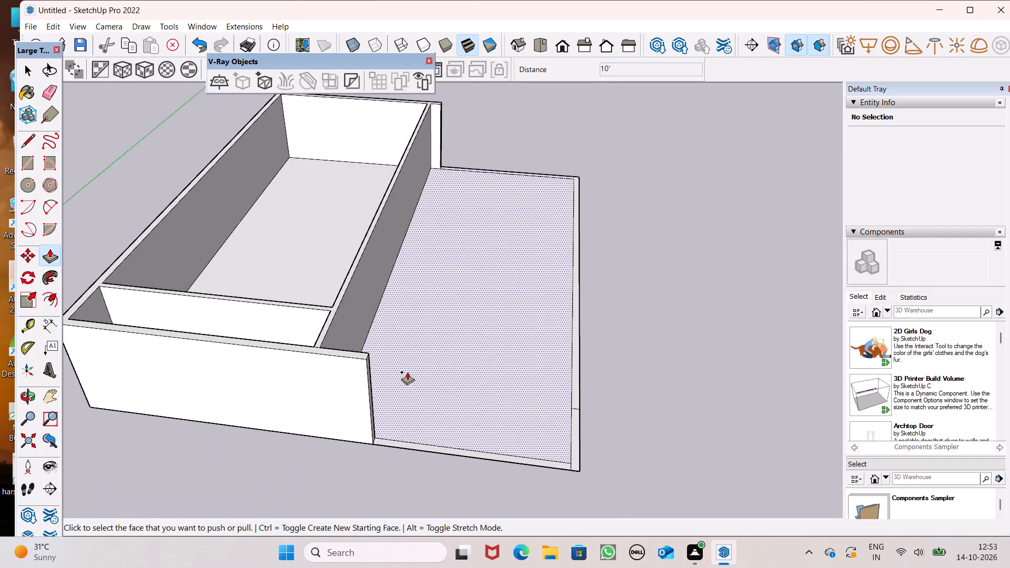
pyautogui.scroll(3, 407, 372)
pyautogui.scroll(-5, 407, 372)
pyautogui.scroll(1, 407, 370)
pyautogui.moveTo(407, 370); pyautogui.dragTo(416, 353, button='middle')
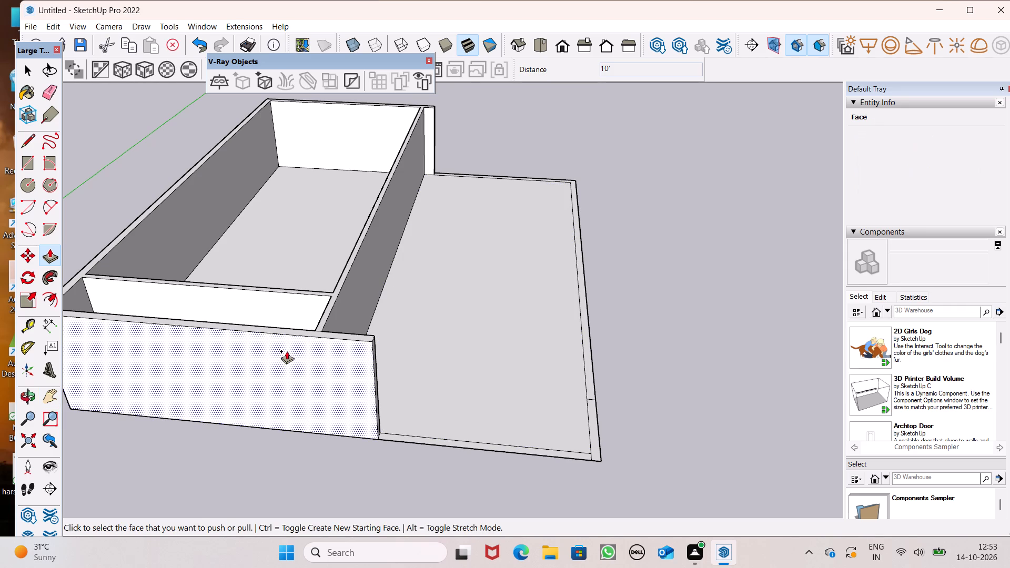
pyautogui.scroll(-3, 321, 357)
pyautogui.moveTo(388, 375); pyautogui.dragTo(152, 413, button='middle')
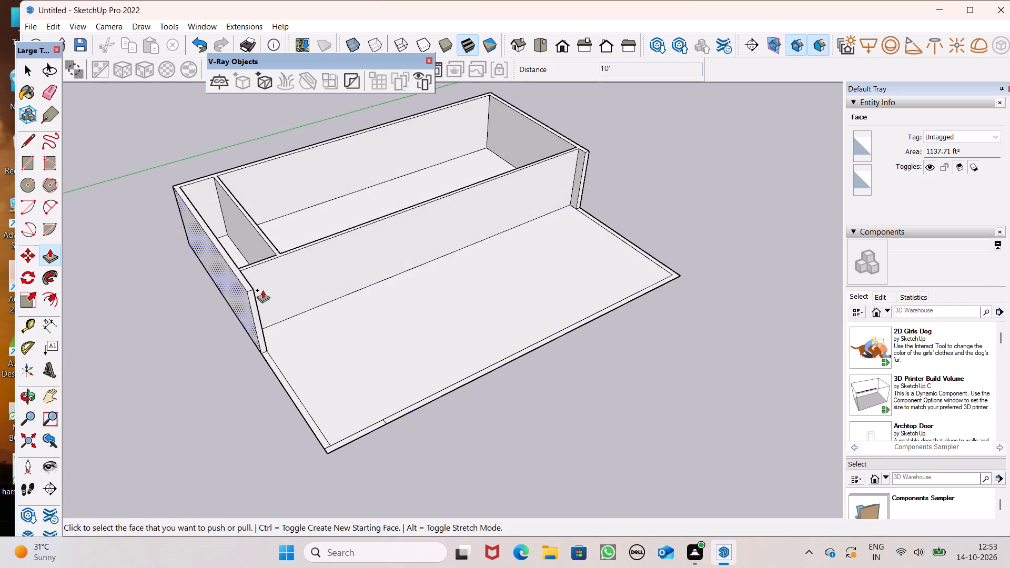
# Pull the long partition's side face outward twice, toward the side whose outer walls are not yet raised.
pyautogui.scroll(1, 264, 288)
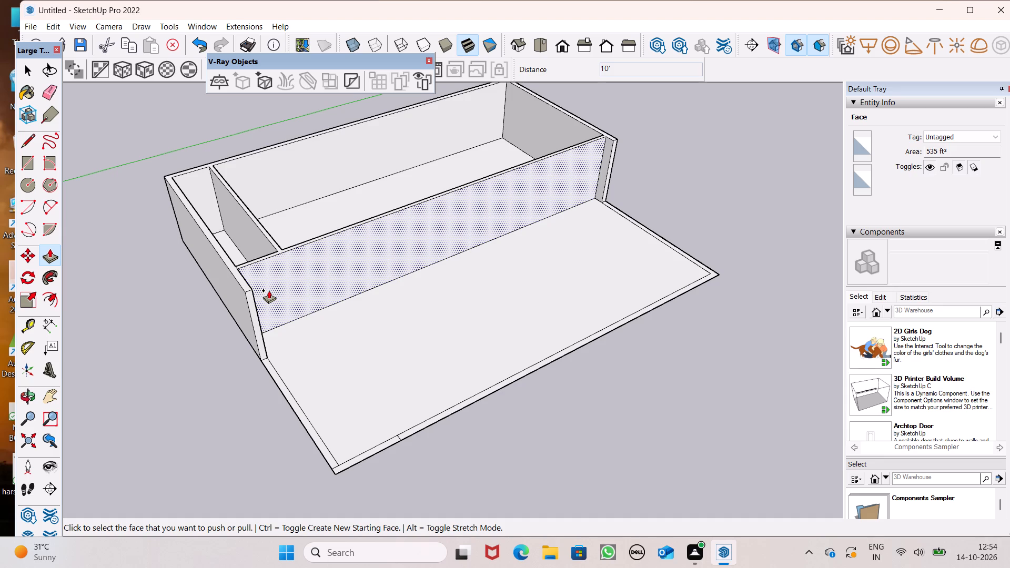
pyautogui.moveTo(299, 299); pyautogui.dragTo(307, 304)
pyautogui.click(307, 304)
pyautogui.click(307, 304)
pyautogui.doubleClick(317, 310)
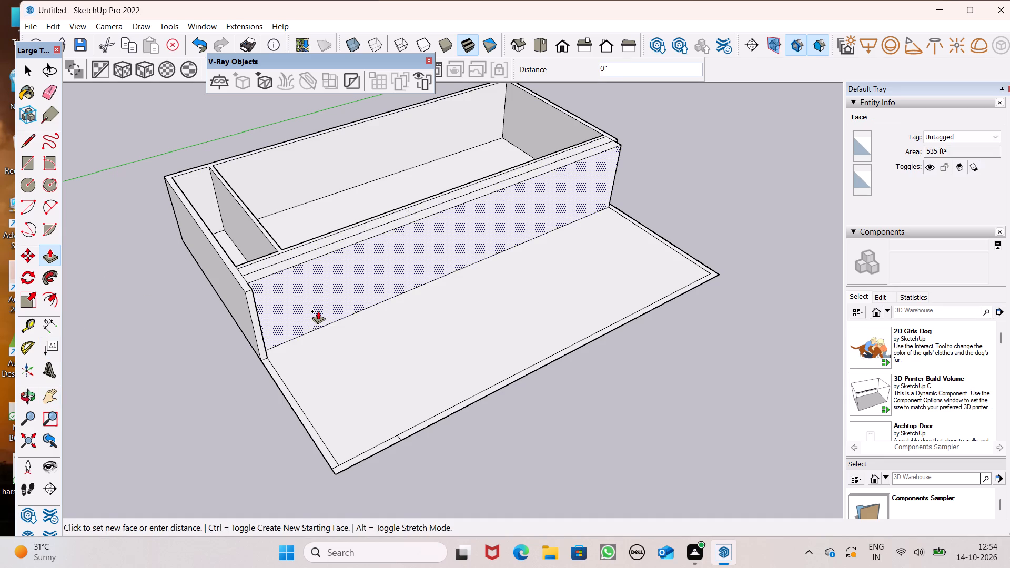
pyautogui.click(318, 311)
pyautogui.click(318, 311)
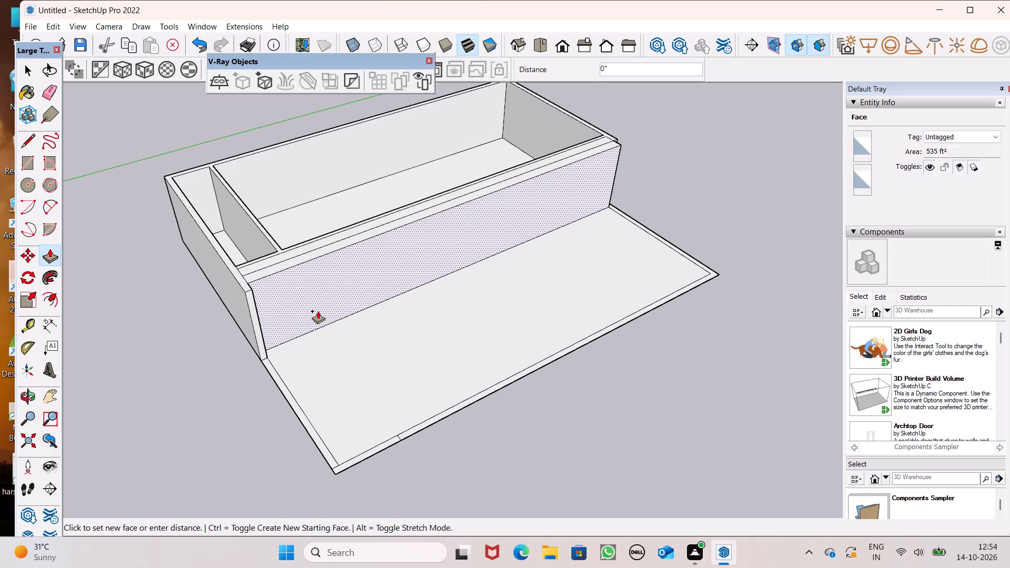
pyautogui.click(318, 311)
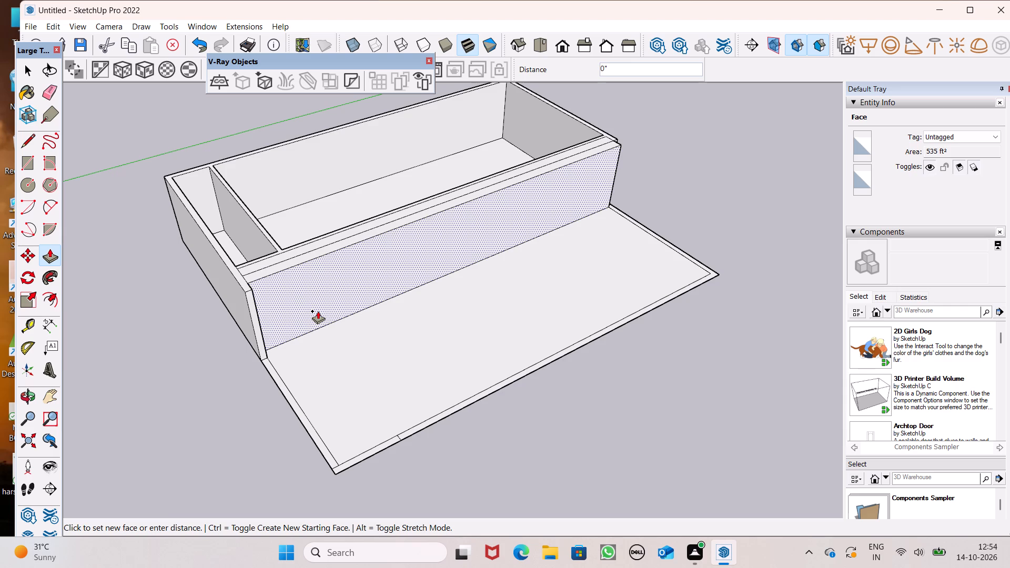
pyautogui.moveTo(319, 307); pyautogui.dragTo(325, 316)
pyautogui.click(325, 316)
pyautogui.press('space')
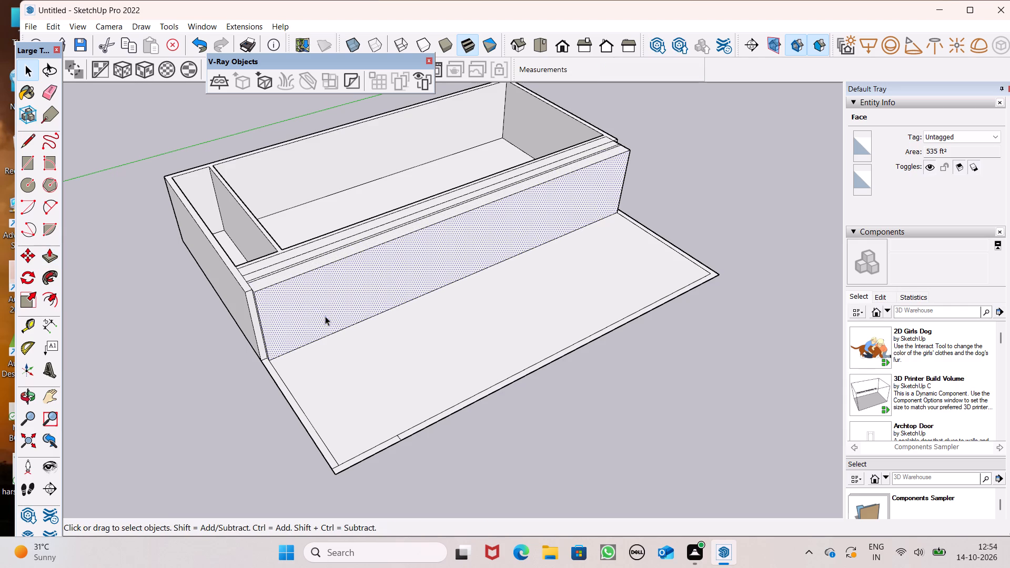
# Undo the outward pulls made on the long partition's side face.
pyautogui.scroll(3, 318, 309)
pyautogui.hotkey('ctrl', 'z')
pyautogui.hotkey('ctrl', 'z')
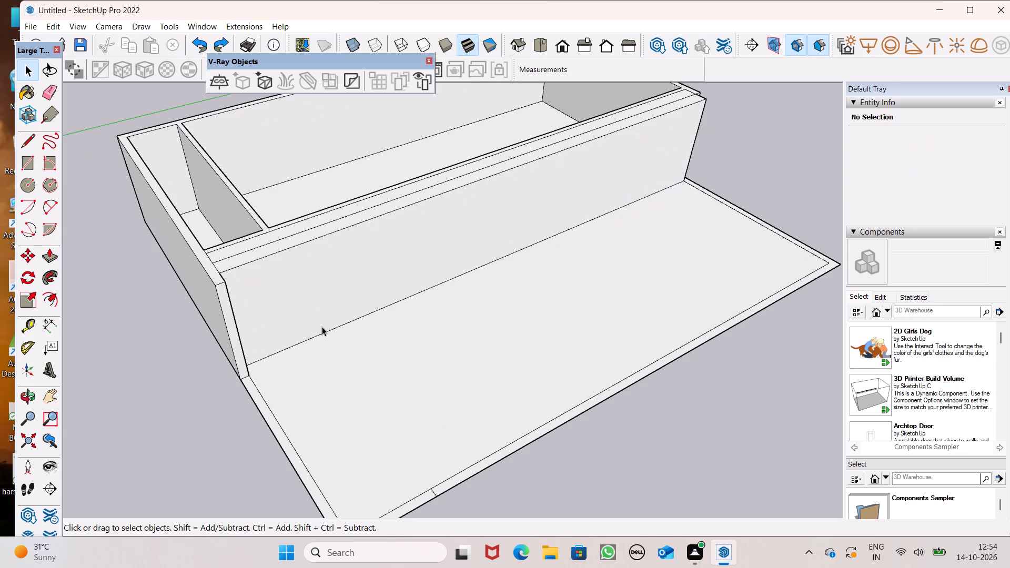
pyautogui.press('z')
pyautogui.hotkey('ctrl', 'z')
pyautogui.scroll(1, 313, 306)
pyautogui.moveTo(313, 305); pyautogui.dragTo(308, 364, button='middle')
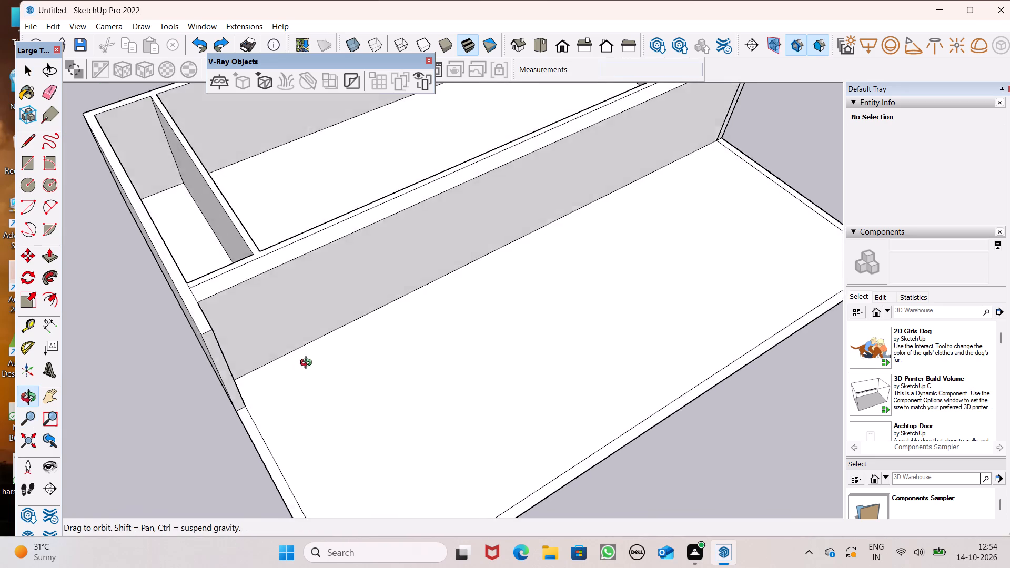
pyautogui.moveTo(308, 364); pyautogui.dragTo(271, 390, button='middle')
pyautogui.hotkey('ctrl', 'z')
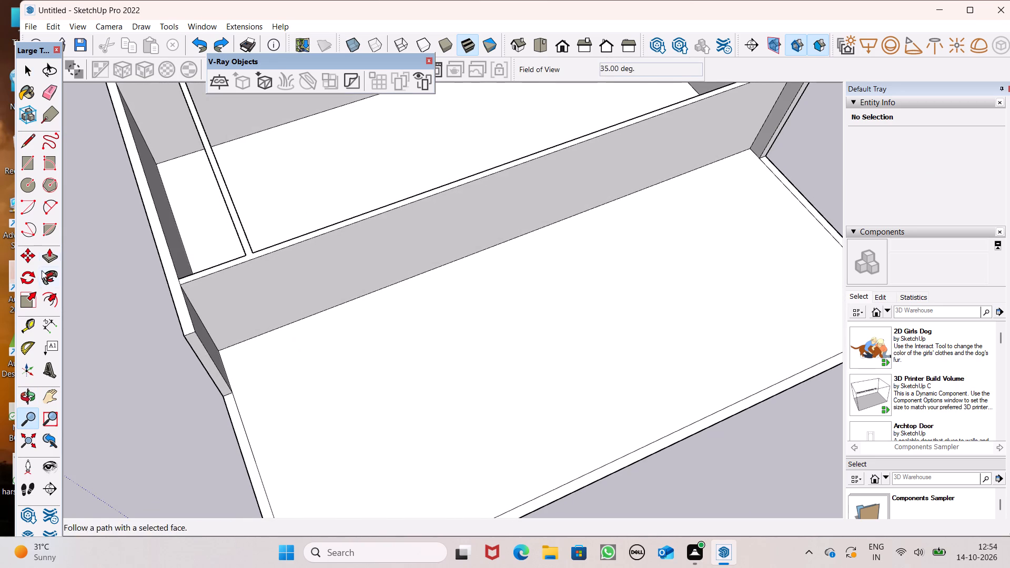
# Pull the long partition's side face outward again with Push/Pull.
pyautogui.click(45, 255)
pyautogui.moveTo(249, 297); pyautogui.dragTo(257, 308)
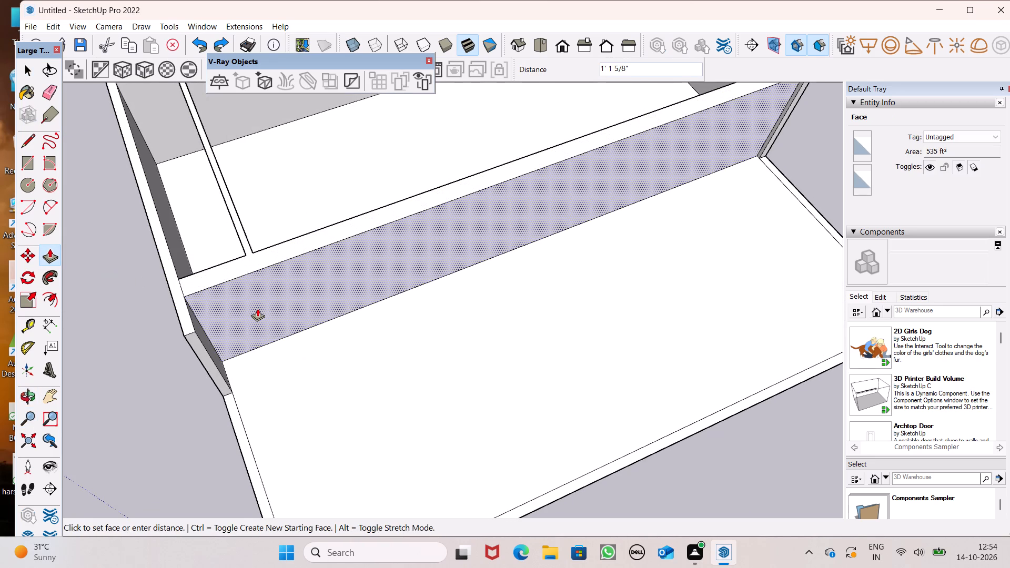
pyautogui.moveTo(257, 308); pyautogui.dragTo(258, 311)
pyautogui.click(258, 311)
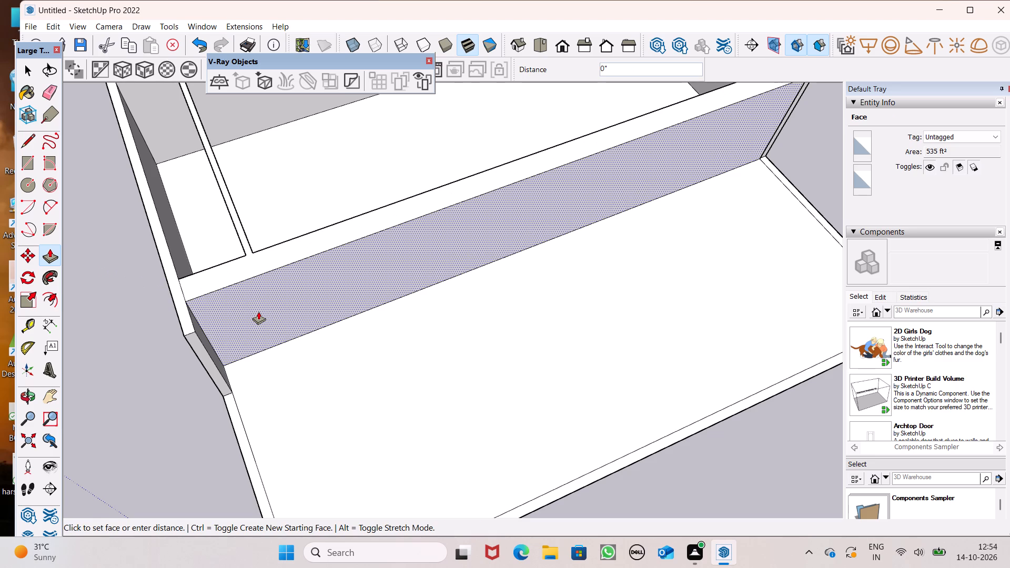
# Undo the partition pull and the wall extrusion, going back to the flat floor plan.
pyautogui.hotkey('ctrl', 'z')
pyautogui.hotkey('ctrl', 'z')
pyautogui.press('space')
# Draw a 6" line across the long partition from the short partition's corner, in line with its outer edge.
pyautogui.scroll(-3, 286, 369)
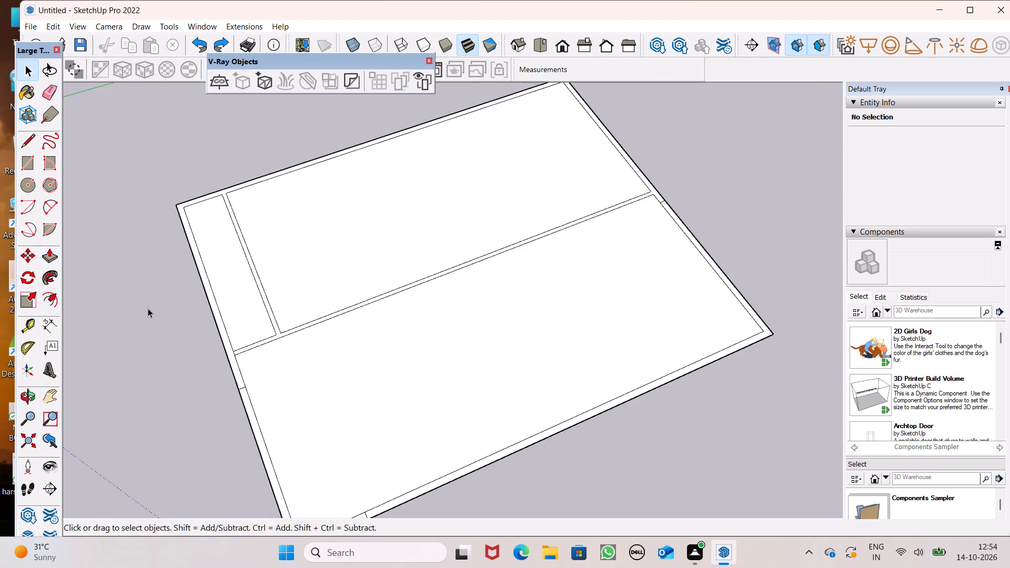
pyautogui.scroll(4, 137, 299)
pyautogui.scroll(-4, 136, 289)
pyautogui.scroll(2, 84, 182)
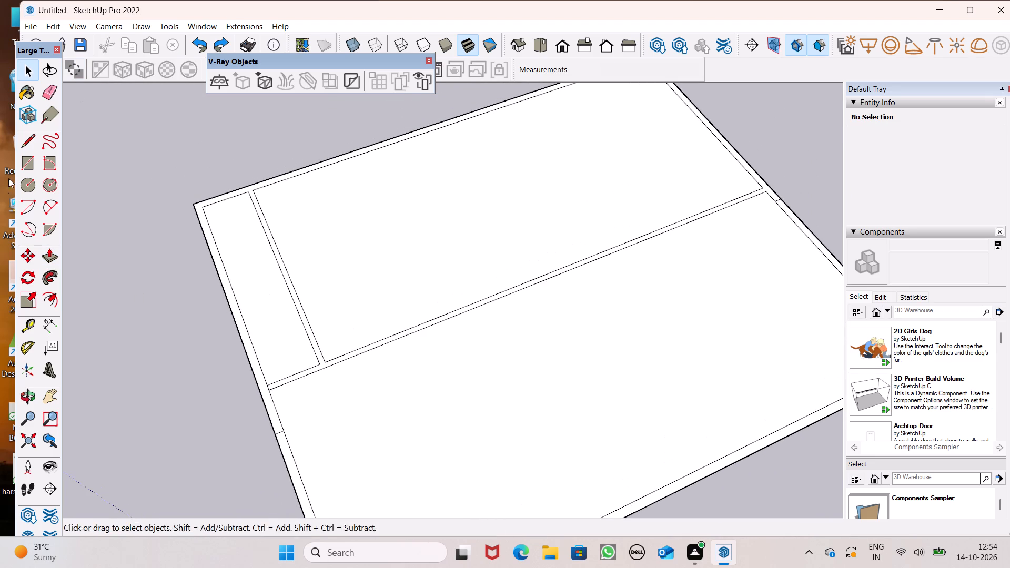
pyautogui.click(25, 145)
pyautogui.scroll(4, 215, 199)
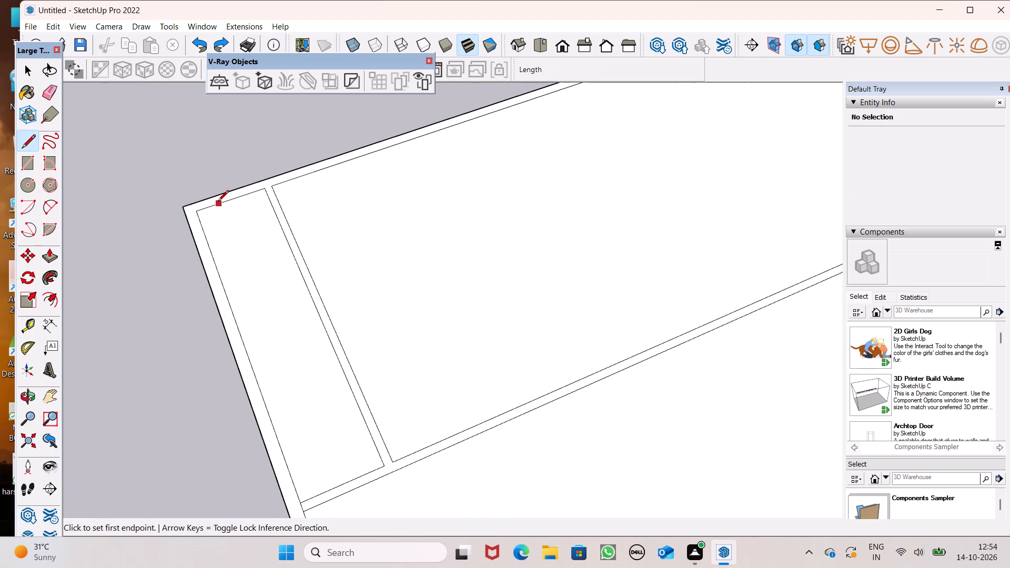
pyautogui.click(387, 464)
pyautogui.click(392, 477)
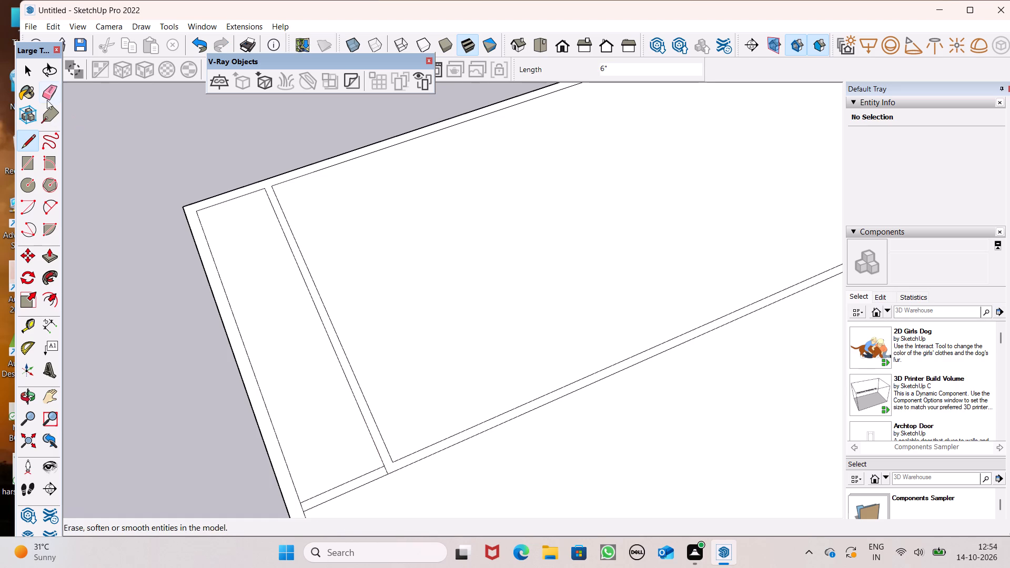
# Erase the long partition's two edge lines between the short partition and the nearby outer wall.
pyautogui.click(47, 96)
pyautogui.moveTo(342, 485); pyautogui.dragTo(351, 502)
# Extrude the joined outer wall and partition face up 10' with Push/Pull.
pyautogui.scroll(-7, 312, 404)
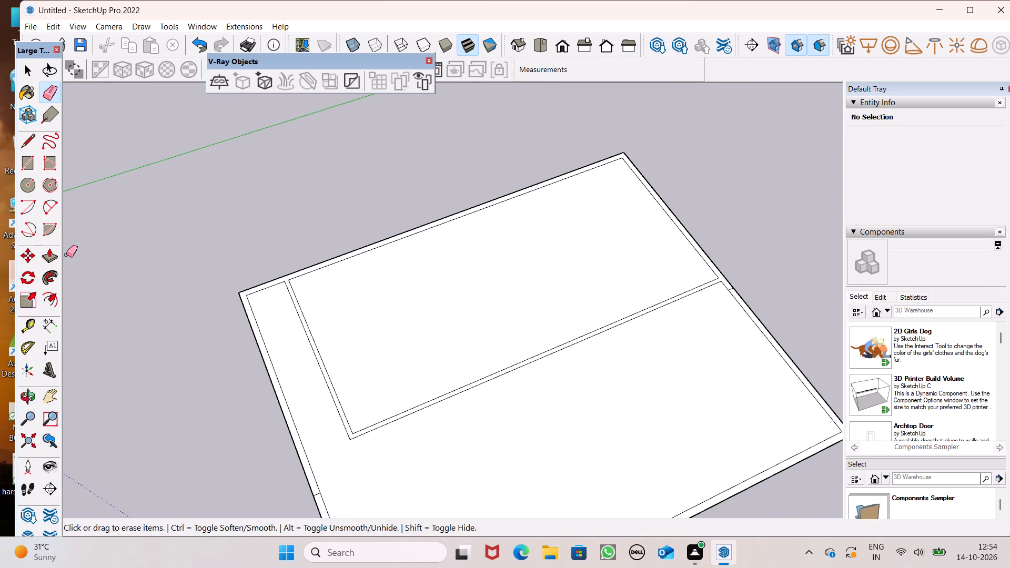
pyautogui.click(44, 254)
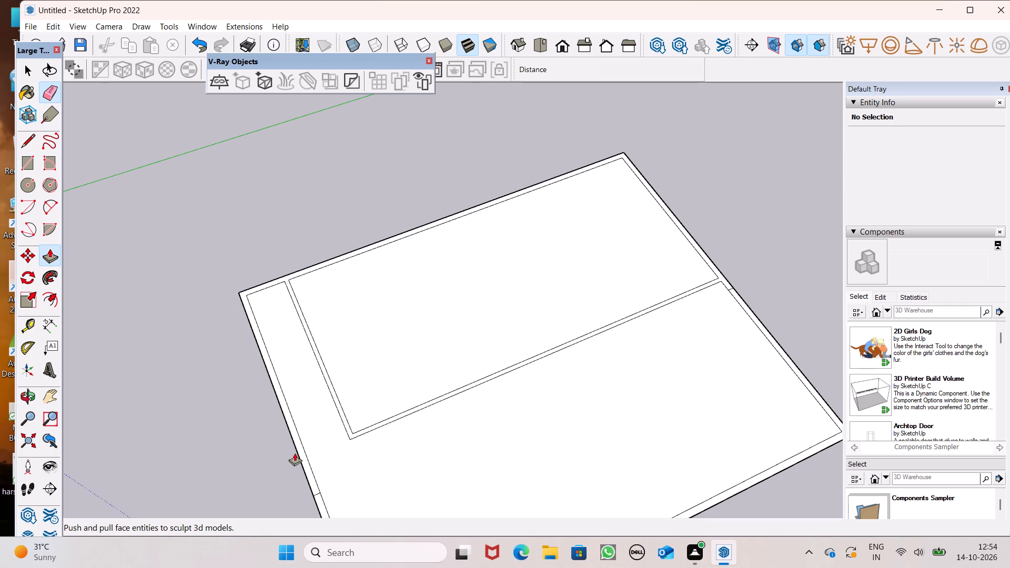
pyautogui.moveTo(304, 466); pyautogui.dragTo(257, 410)
pyautogui.write("10'")
pyautogui.press('Return')
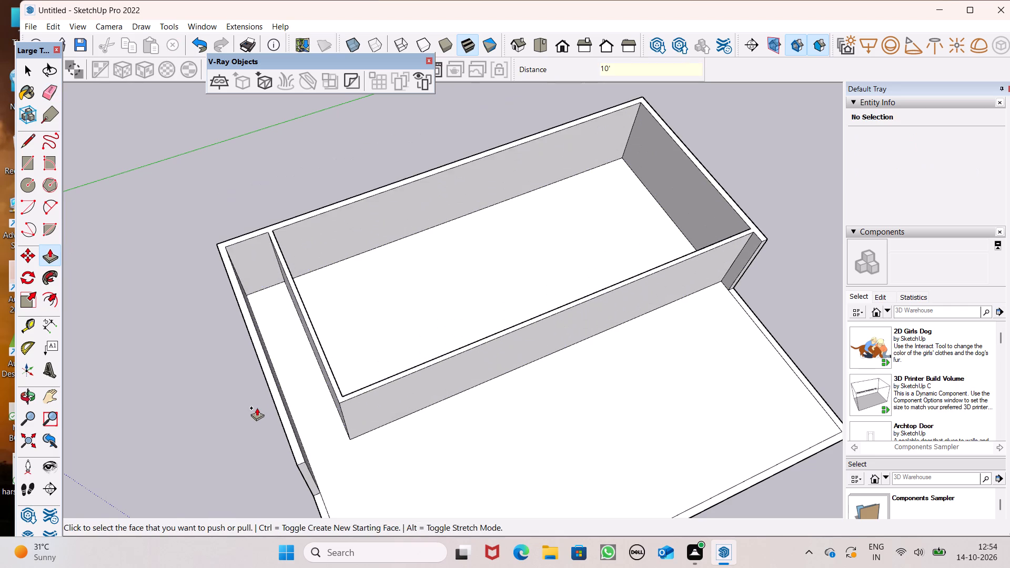
pyautogui.press('space')
# Pull the long partition's outer side face about 3' 6" toward the side with unraised walls.
pyautogui.scroll(-4, 272, 389)
pyautogui.moveTo(363, 474); pyautogui.dragTo(429, 297, button='middle')
pyautogui.scroll(5, 322, 429)
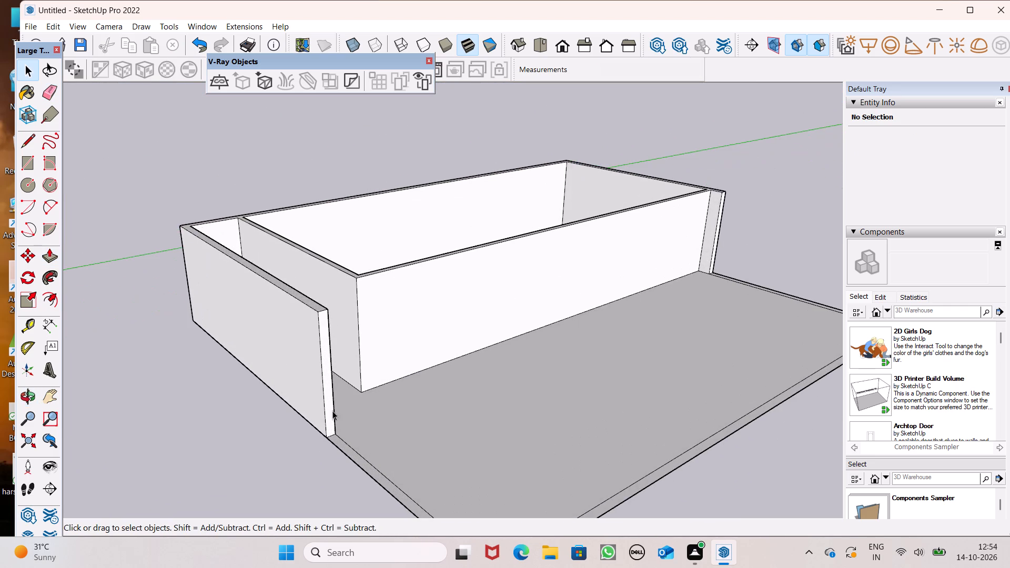
pyautogui.scroll(-3, 316, 377)
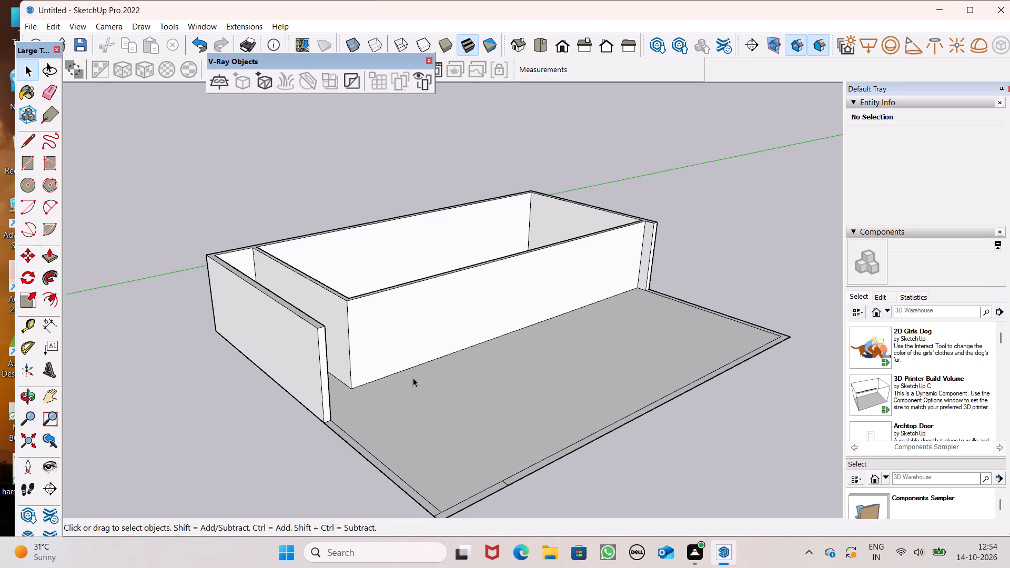
pyautogui.scroll(-1, 413, 378)
pyautogui.scroll(-1, 422, 328)
pyautogui.moveTo(437, 340); pyautogui.dragTo(416, 438, button='middle')
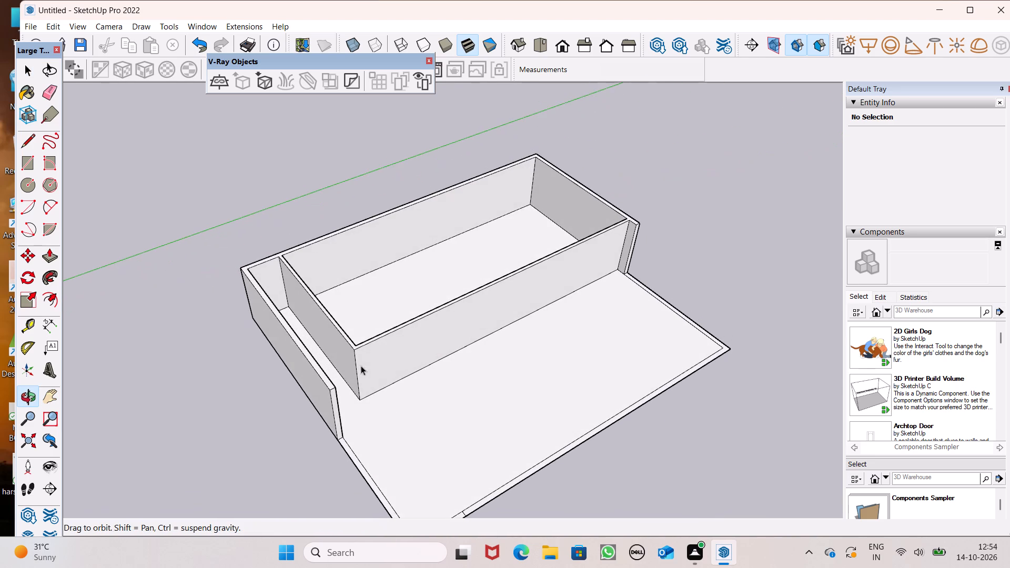
pyautogui.click(48, 252)
pyautogui.moveTo(412, 334); pyautogui.dragTo(415, 337)
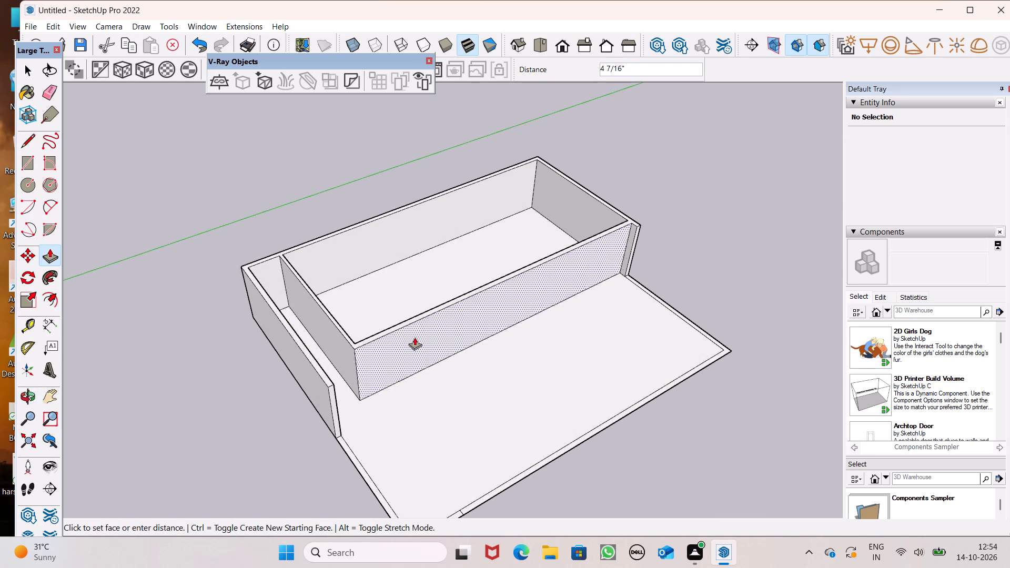
pyautogui.moveTo(415, 337); pyautogui.dragTo(428, 348)
# Pull the raised outer wall's narrow end face beside the long partition outward about 2' 1".
pyautogui.scroll(-3, 434, 320)
pyautogui.scroll(1, 468, 342)
pyautogui.moveTo(468, 342); pyautogui.dragTo(360, 356, button='middle')
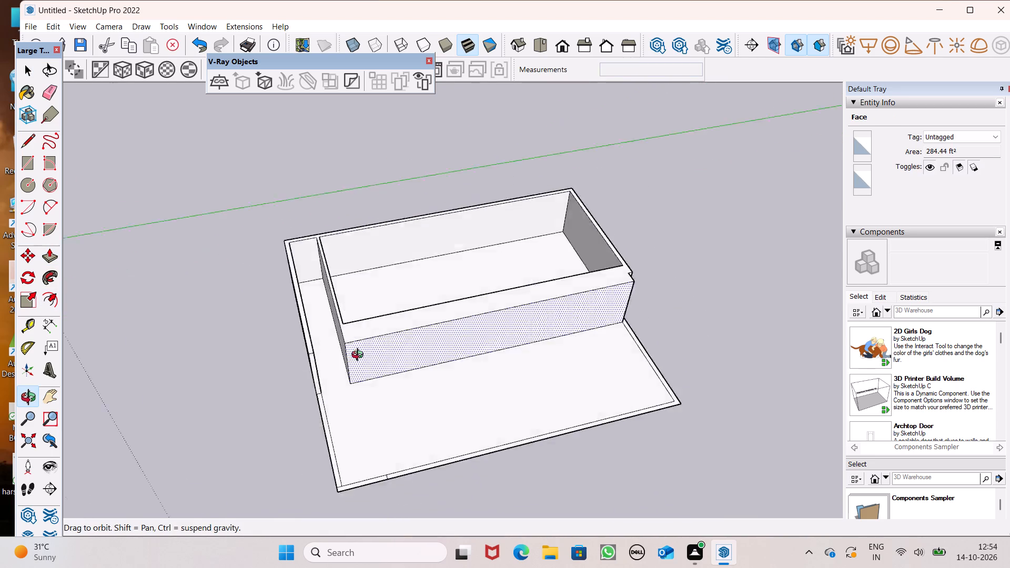
pyautogui.moveTo(360, 356); pyautogui.dragTo(35, 272, button='middle')
pyautogui.scroll(6, 491, 346)
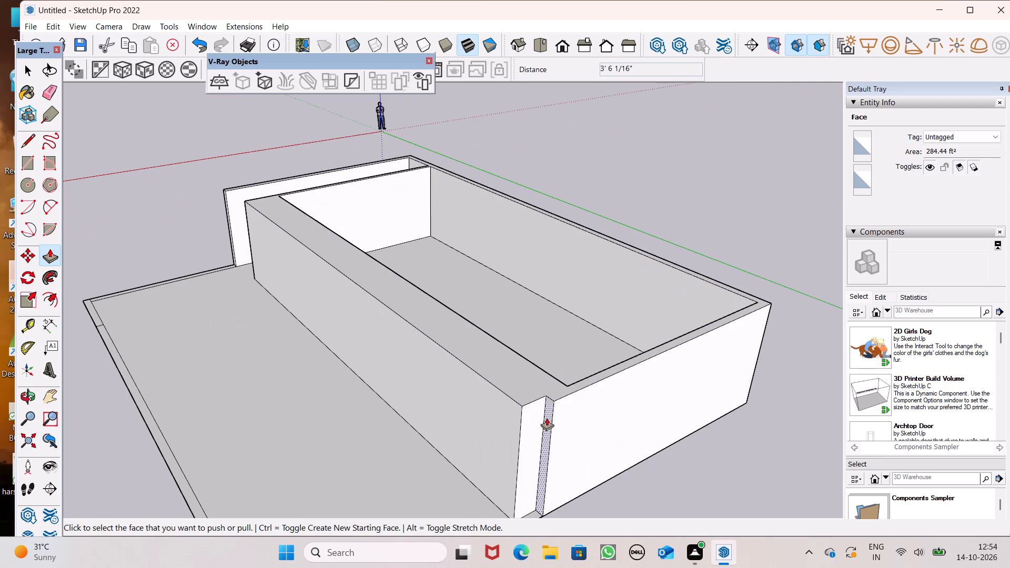
pyautogui.moveTo(550, 418); pyautogui.dragTo(500, 399)
# Push the long partition's room-side face outward to thin the partition, and cancel the stray floor-level pull.
pyautogui.scroll(-4, 506, 350)
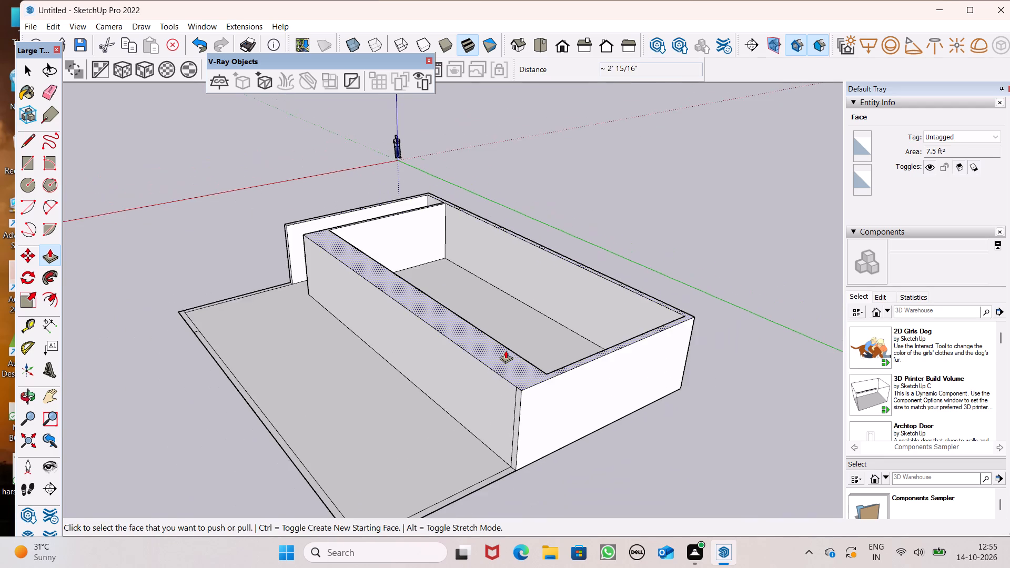
pyautogui.moveTo(512, 368); pyautogui.dragTo(0, 419, button='middle')
pyautogui.scroll(1, 0, 424)
pyautogui.moveTo(271, 278); pyautogui.dragTo(269, 267)
pyautogui.tripleClick(269, 267)
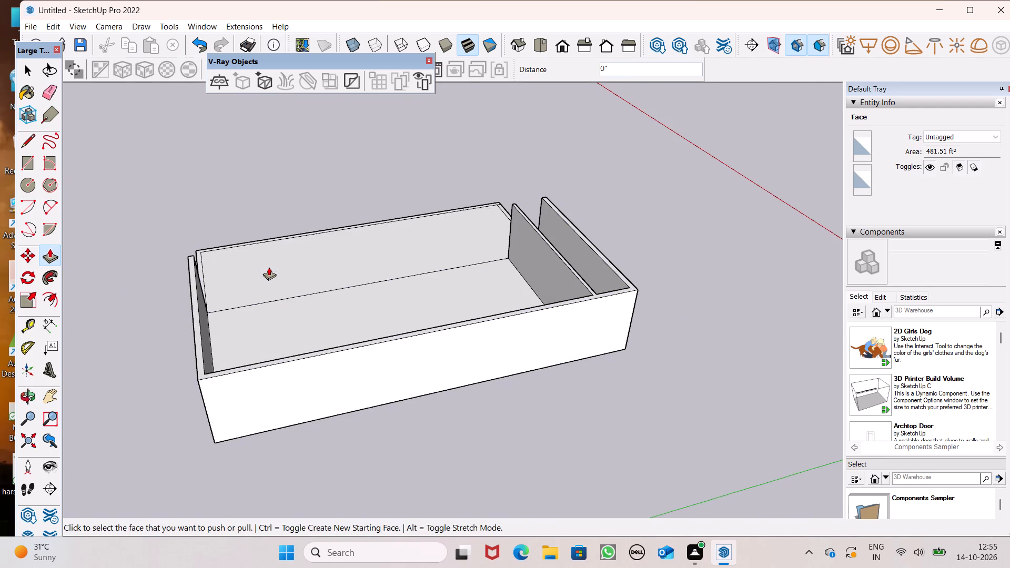
pyautogui.moveTo(282, 319); pyautogui.dragTo(403, 439, button='middle')
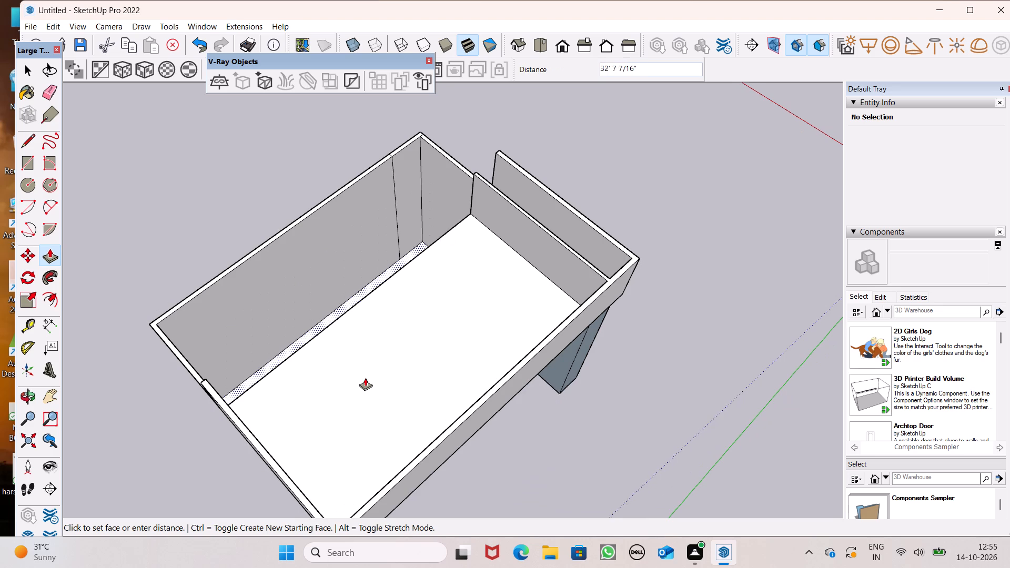
pyautogui.hotkey('ctrl', 'z')
# Examine the raised walls and floor faces from below and from above.
pyautogui.moveTo(365, 371); pyautogui.dragTo(280, 38, button='middle')
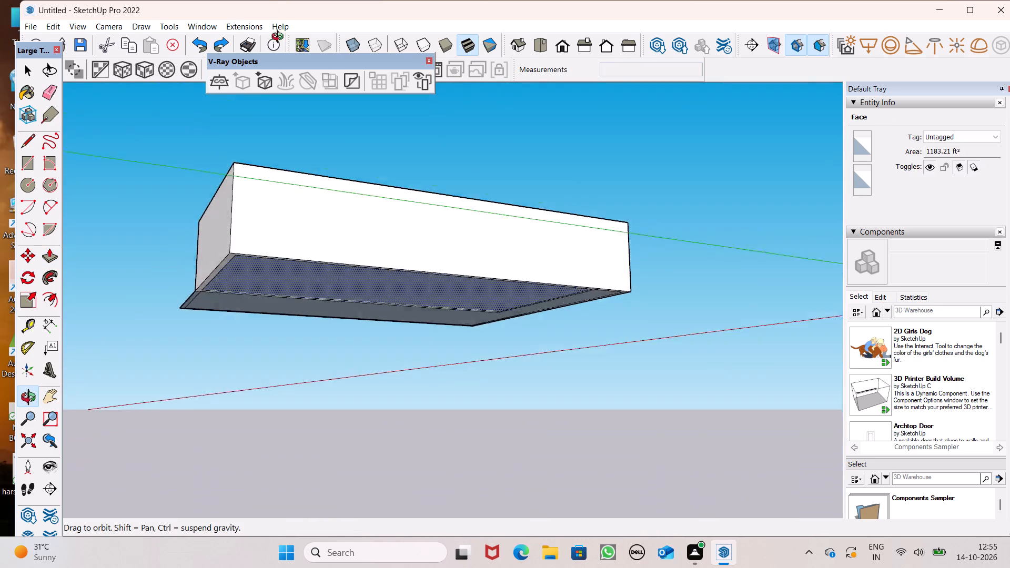
pyautogui.moveTo(280, 38); pyautogui.dragTo(275, 0, button='middle')
pyautogui.moveTo(292, 219); pyautogui.dragTo(309, 267, button='middle')
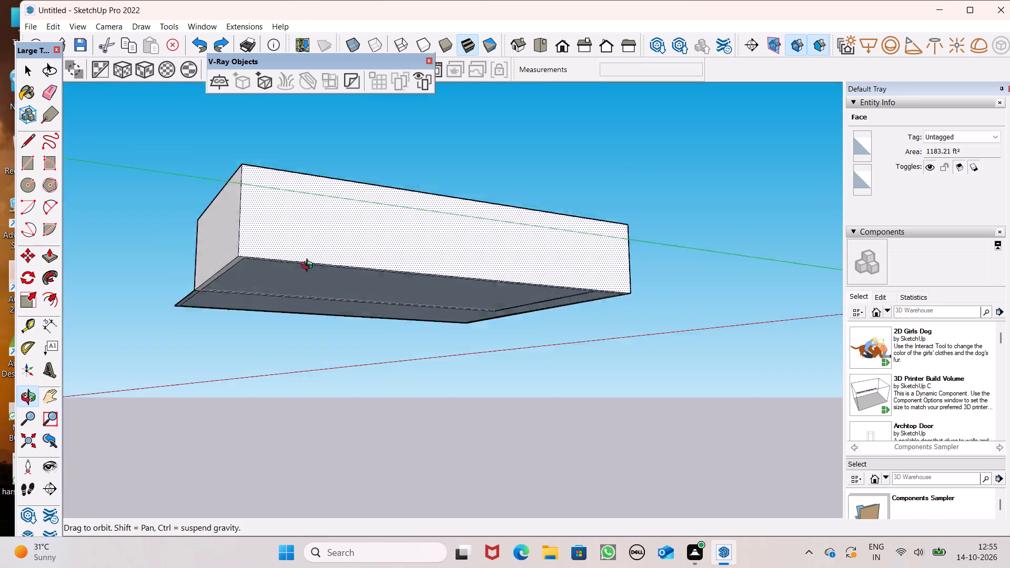
pyautogui.moveTo(309, 267); pyautogui.dragTo(229, 178, button='middle')
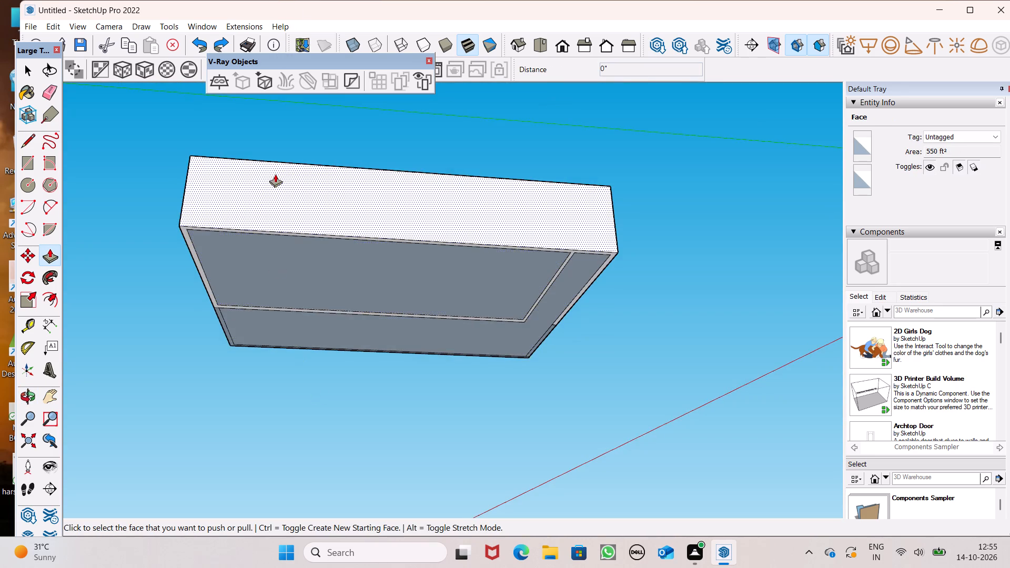
pyautogui.scroll(-1, 275, 176)
pyautogui.moveTo(316, 228); pyautogui.dragTo(398, 483, button='middle')
pyautogui.scroll(4, 221, 205)
pyautogui.moveTo(310, 291); pyautogui.dragTo(409, 378, button='middle')
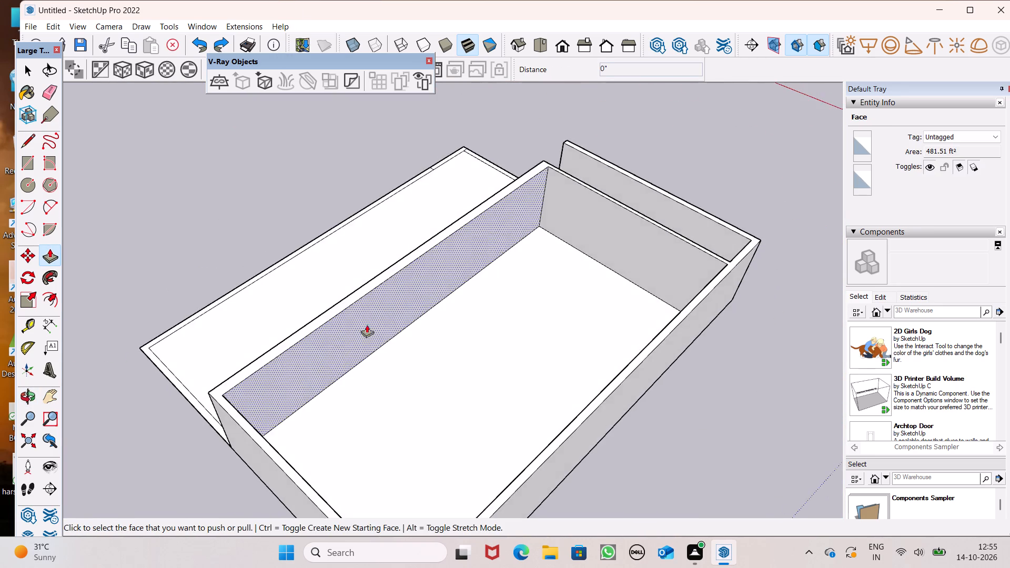
# Push the long partition's room-side face outward by about another 7".
pyautogui.scroll(5, 339, 304)
pyautogui.moveTo(317, 363); pyautogui.dragTo(310, 358)
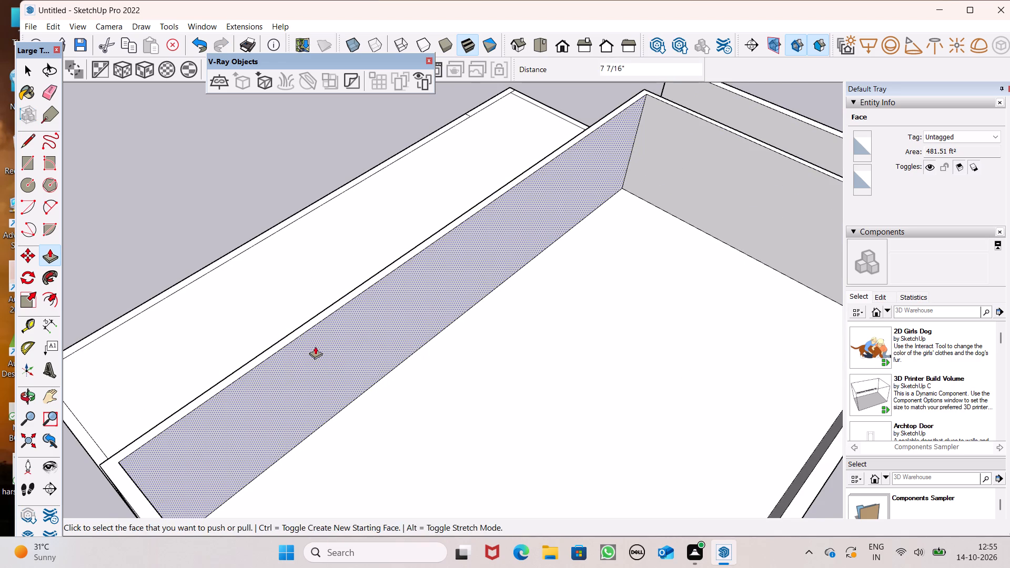
pyautogui.press('space')
# Examine the thinned partition, its open end and the wall ends from all around the model.
pyautogui.scroll(-3, 319, 228)
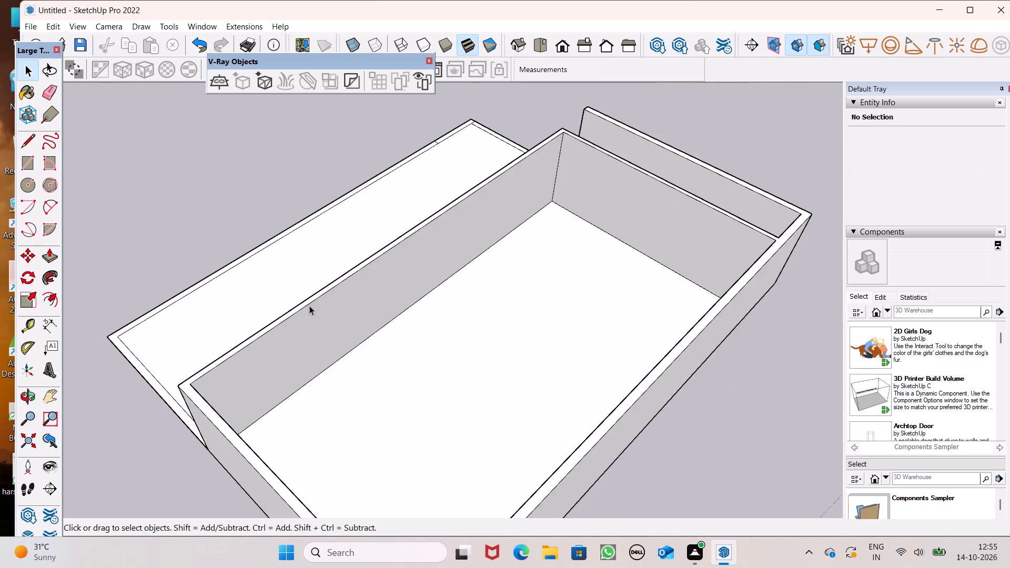
pyautogui.moveTo(316, 356); pyautogui.dragTo(562, 368, button='middle')
pyautogui.scroll(1, 468, 371)
pyautogui.moveTo(467, 378); pyautogui.dragTo(586, 344, button='middle')
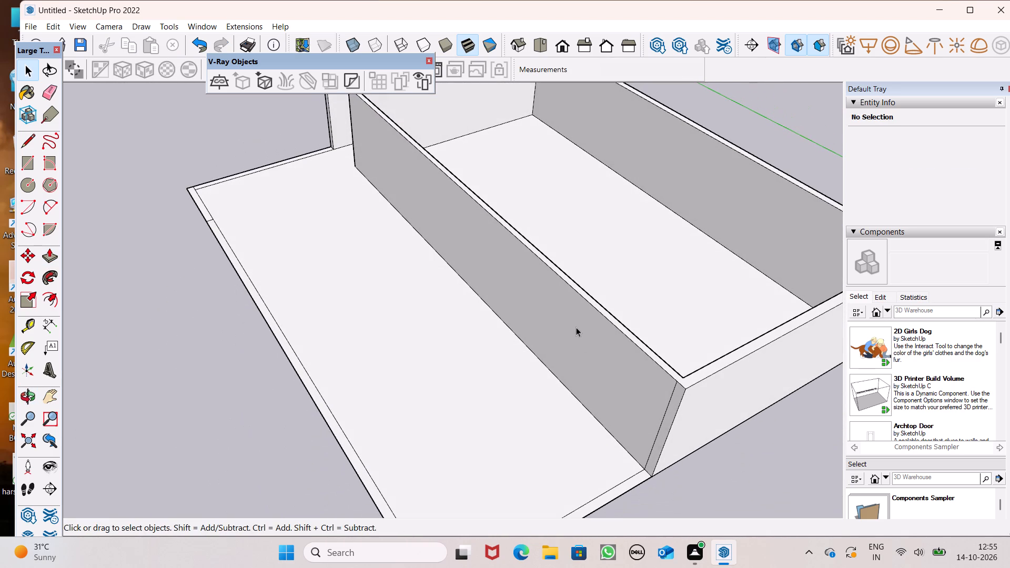
pyautogui.scroll(-2, 457, 318)
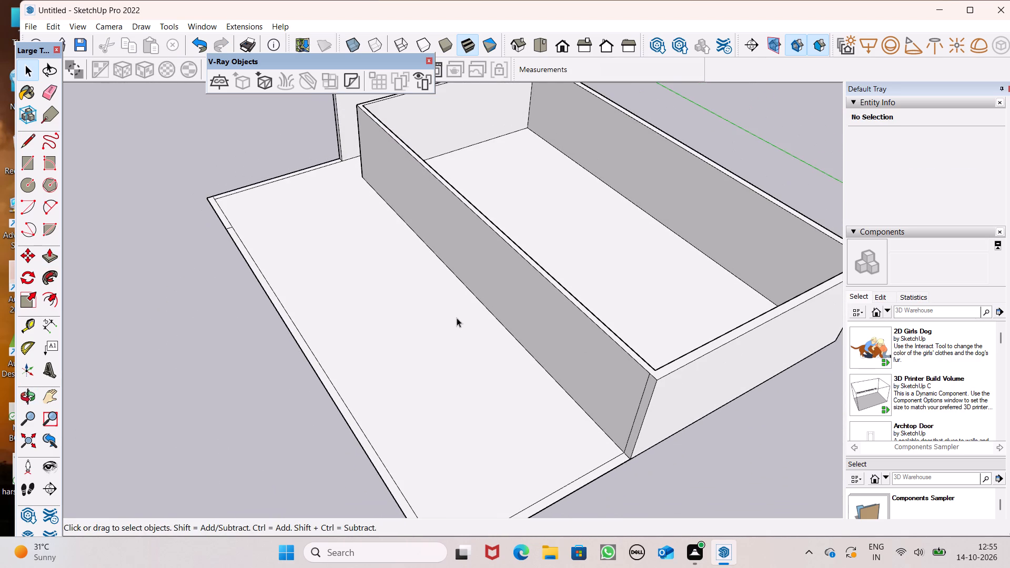
pyautogui.scroll(-2, 438, 321)
pyautogui.moveTo(456, 374); pyautogui.dragTo(581, 366, button='middle')
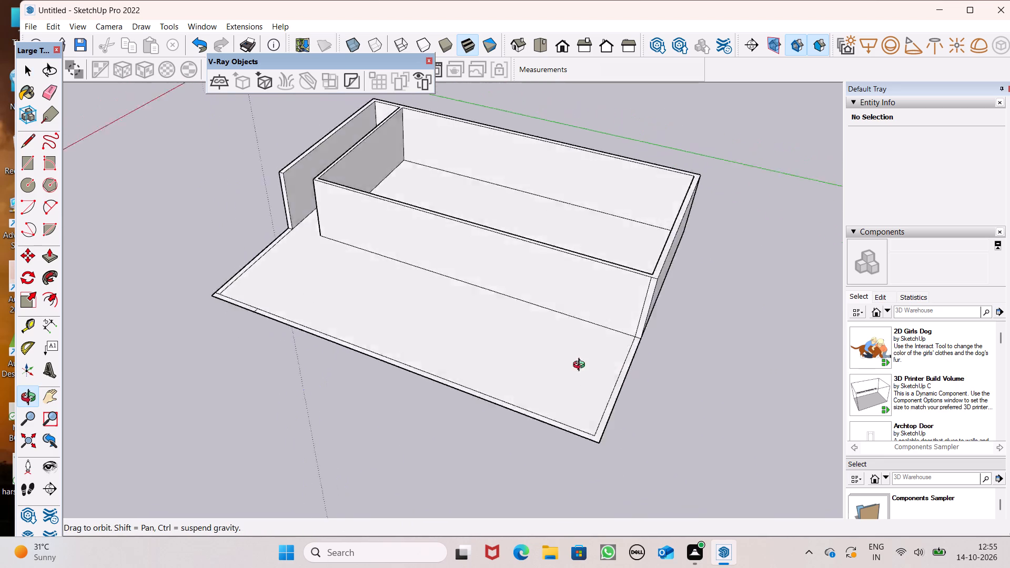
pyautogui.moveTo(581, 366); pyautogui.dragTo(660, 316, button='middle')
pyautogui.moveTo(435, 329); pyautogui.dragTo(660, 334, button='middle')
pyautogui.scroll(1, 655, 354)
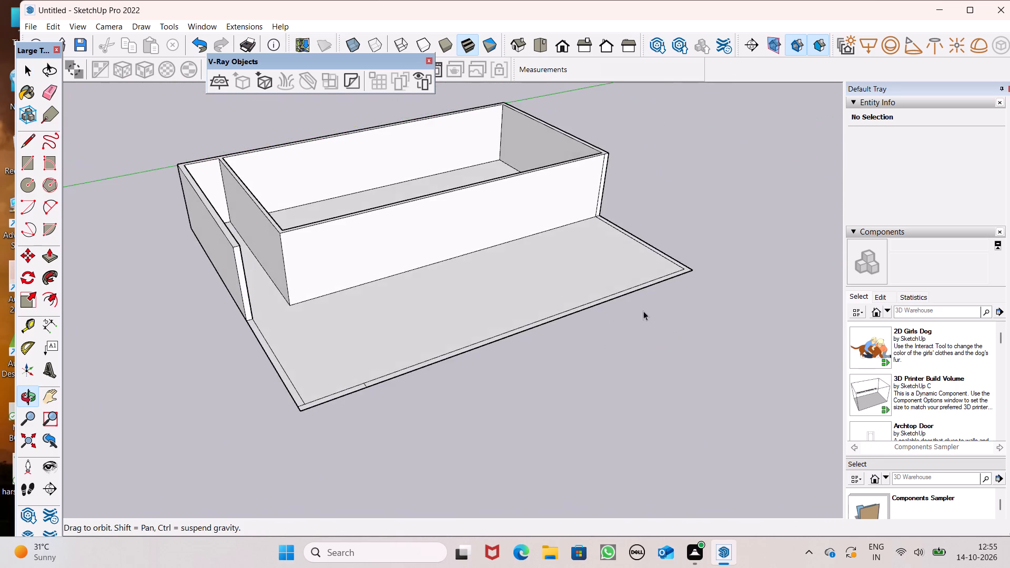
pyautogui.moveTo(291, 347); pyautogui.dragTo(502, 366, button='middle')
pyautogui.scroll(1, 330, 360)
pyautogui.scroll(-5, 386, 338)
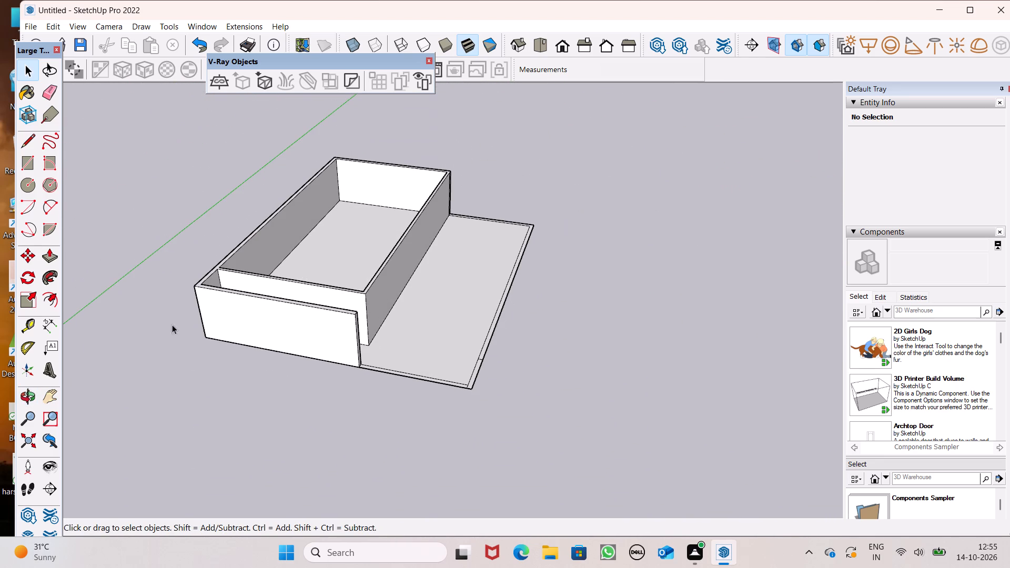
pyautogui.scroll(-2, 304, 182)
pyautogui.moveTo(308, 241); pyautogui.dragTo(438, 231, button='middle')
pyautogui.scroll(3, 376, 166)
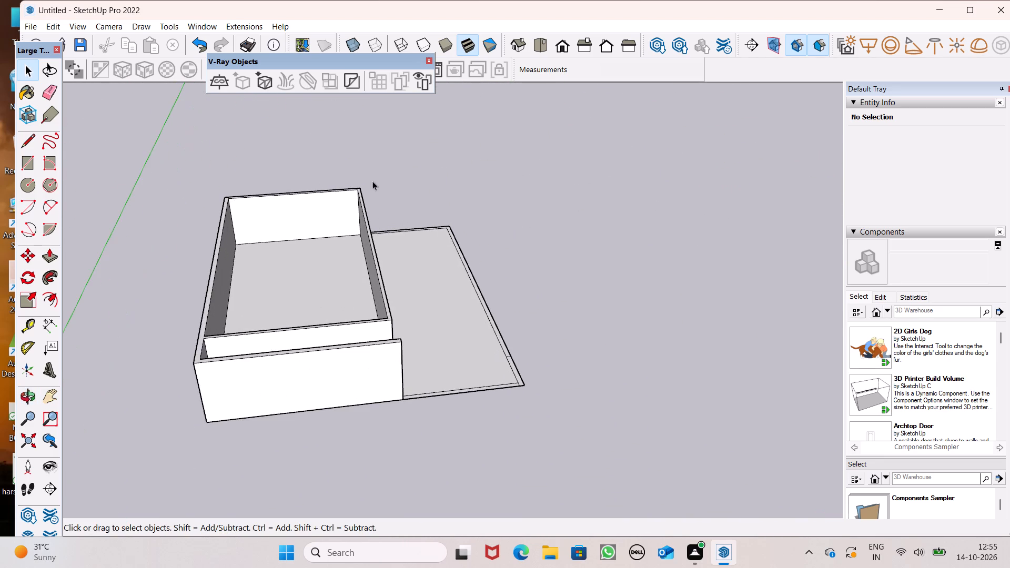
pyautogui.scroll(1, 466, 376)
pyautogui.moveTo(466, 376); pyautogui.dragTo(446, 366, button='middle')
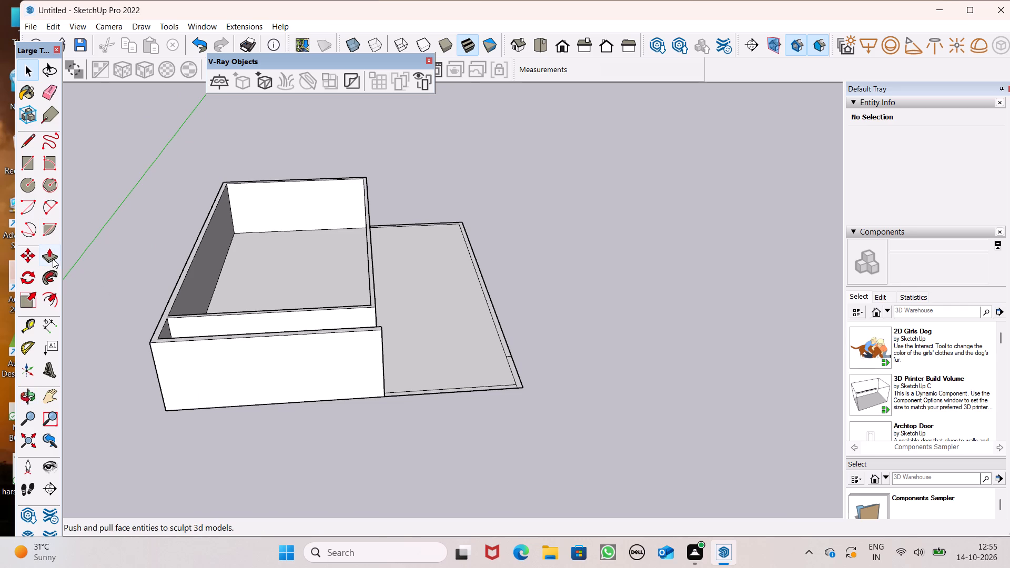
# Pull the short wall strip at the open area's front corner up level with the raised room walls' top.
pyautogui.click(53, 258)
pyautogui.scroll(-3, 257, 299)
pyautogui.scroll(7, 415, 283)
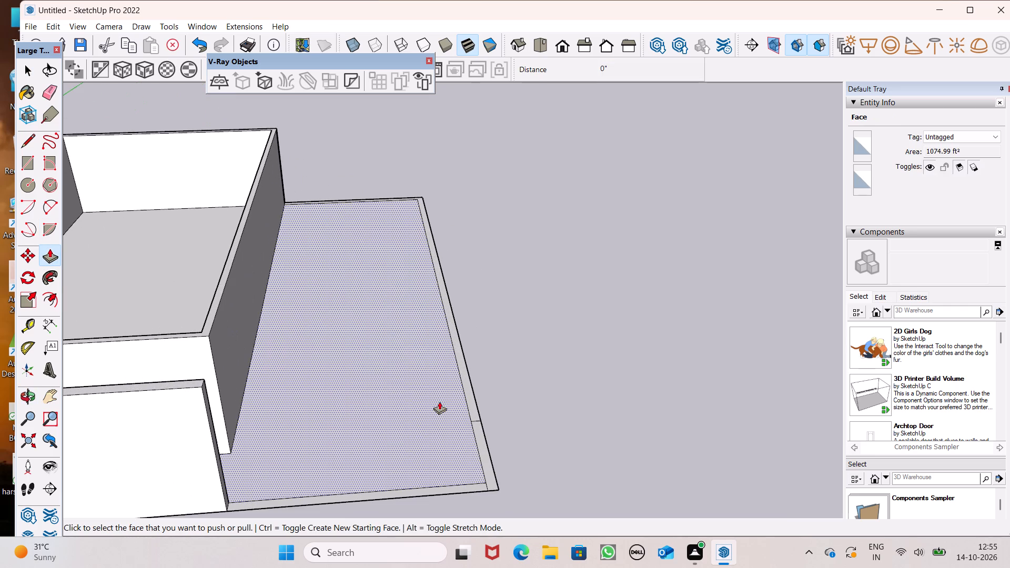
pyautogui.moveTo(486, 458); pyautogui.dragTo(422, 394)
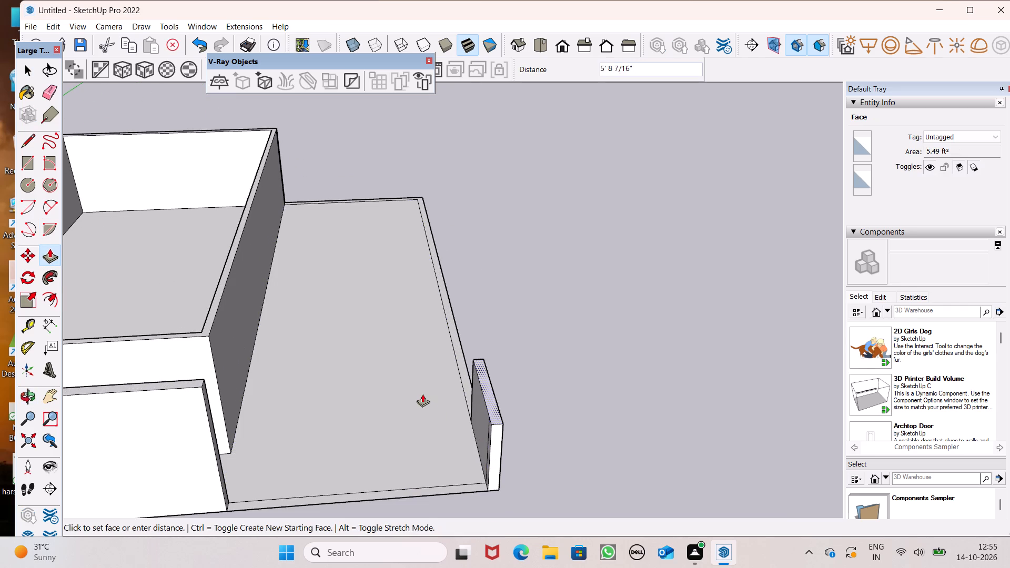
pyautogui.moveTo(422, 394); pyautogui.dragTo(196, 329)
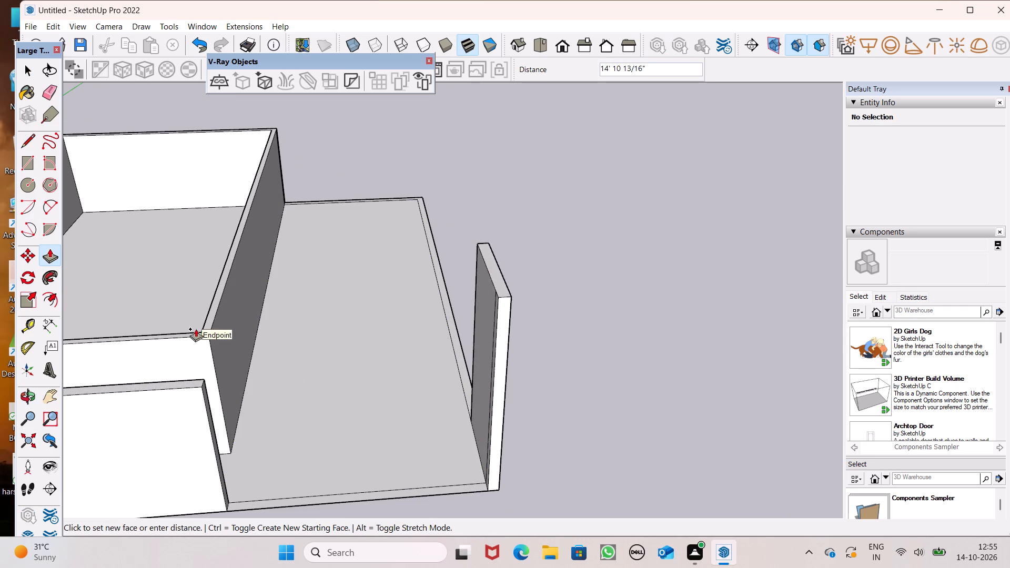
pyautogui.moveTo(196, 329); pyautogui.dragTo(197, 334)
# Raise the long outer wall strip along the open area's side and back to 6'.
pyautogui.scroll(-4, 382, 356)
pyautogui.moveTo(479, 393); pyautogui.dragTo(352, 384, button='middle')
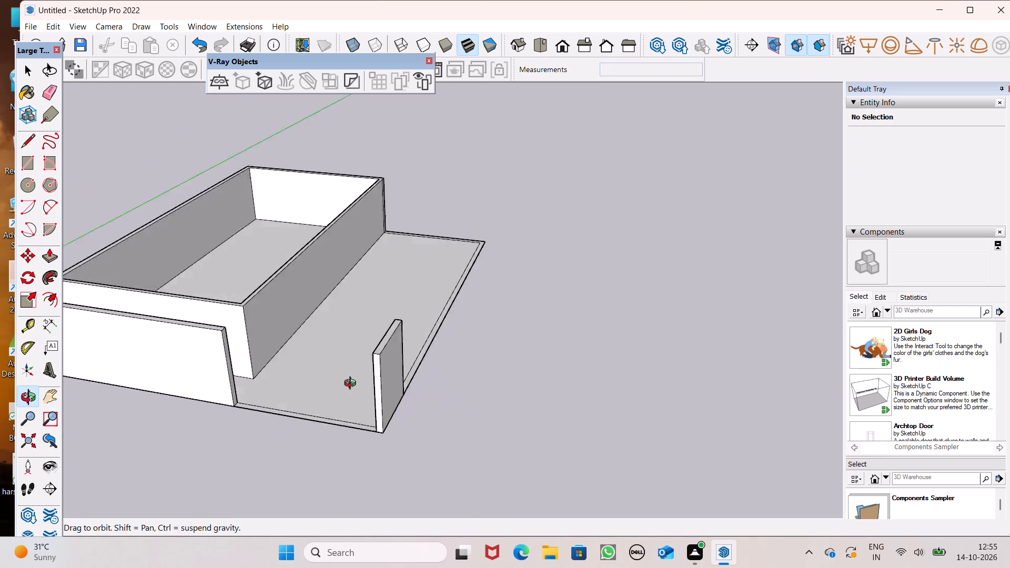
pyautogui.moveTo(352, 384); pyautogui.dragTo(192, 431, button='middle')
pyautogui.scroll(5, 335, 366)
pyautogui.moveTo(370, 365); pyautogui.dragTo(351, 323)
pyautogui.scroll(1, 357, 331)
pyautogui.write("6'")
pyautogui.press('Return')
# Examine the new low side wall, the corner wall and the open floor from outside and from above.
pyautogui.scroll(-4, 351, 322)
pyautogui.moveTo(372, 354); pyautogui.dragTo(446, 259, button='middle')
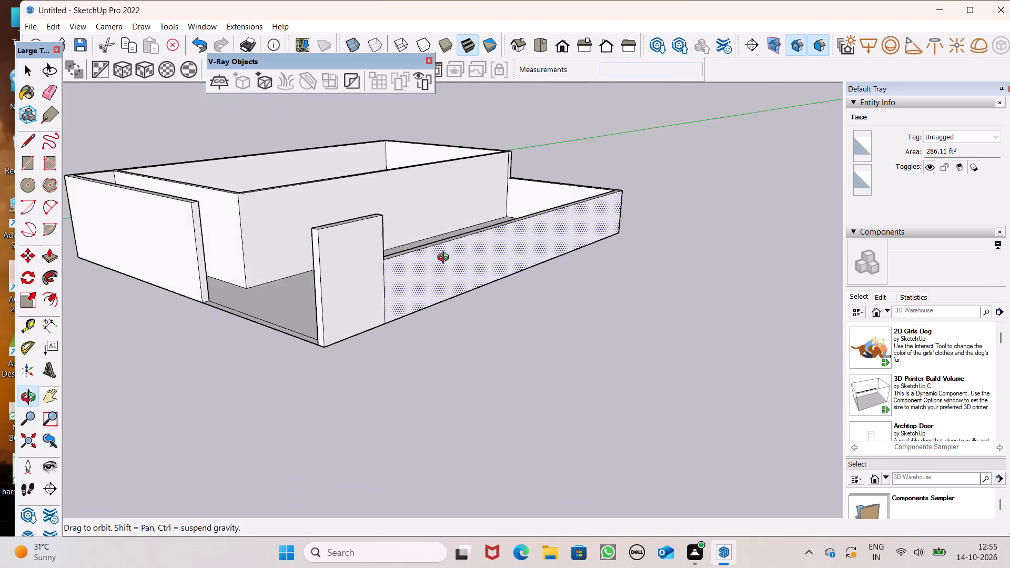
pyautogui.moveTo(446, 259); pyautogui.dragTo(506, 248, button='middle')
pyautogui.moveTo(402, 280); pyautogui.dragTo(531, 294, button='middle')
pyautogui.moveTo(3, 361); pyautogui.dragTo(92, 185, button='middle')
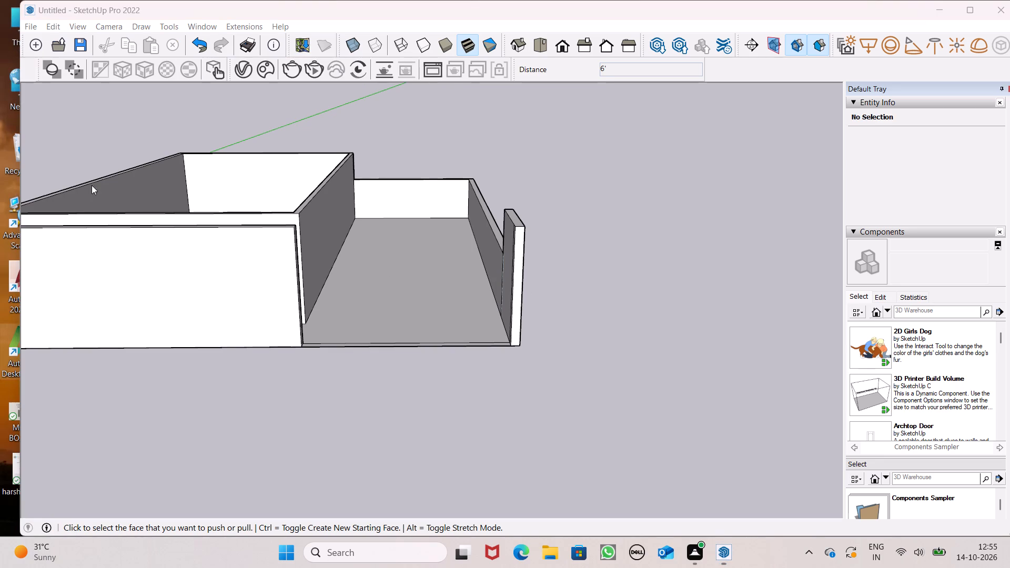
pyautogui.moveTo(92, 185); pyautogui.dragTo(104, 200, button='middle')
pyautogui.moveTo(454, 361); pyautogui.dragTo(480, 403, button='middle')
pyautogui.scroll(1, 468, 278)
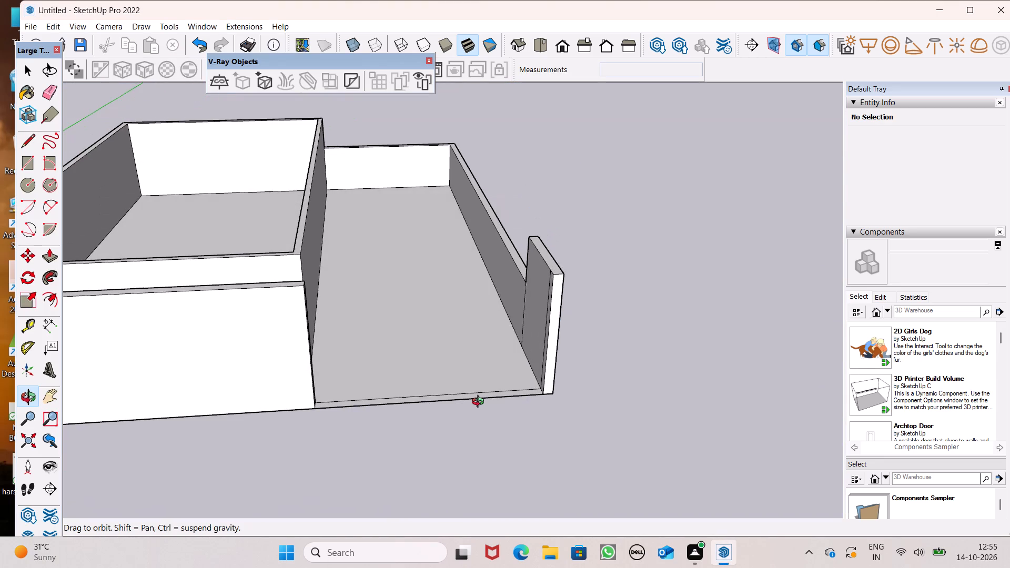
pyautogui.moveTo(480, 403); pyautogui.dragTo(473, 419, button='middle')
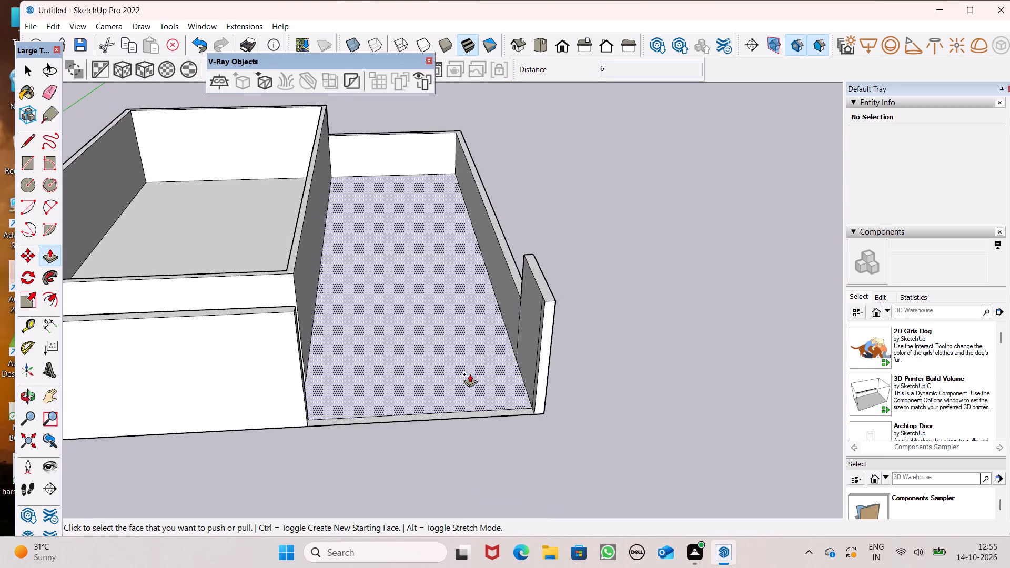
pyautogui.scroll(-1, 458, 346)
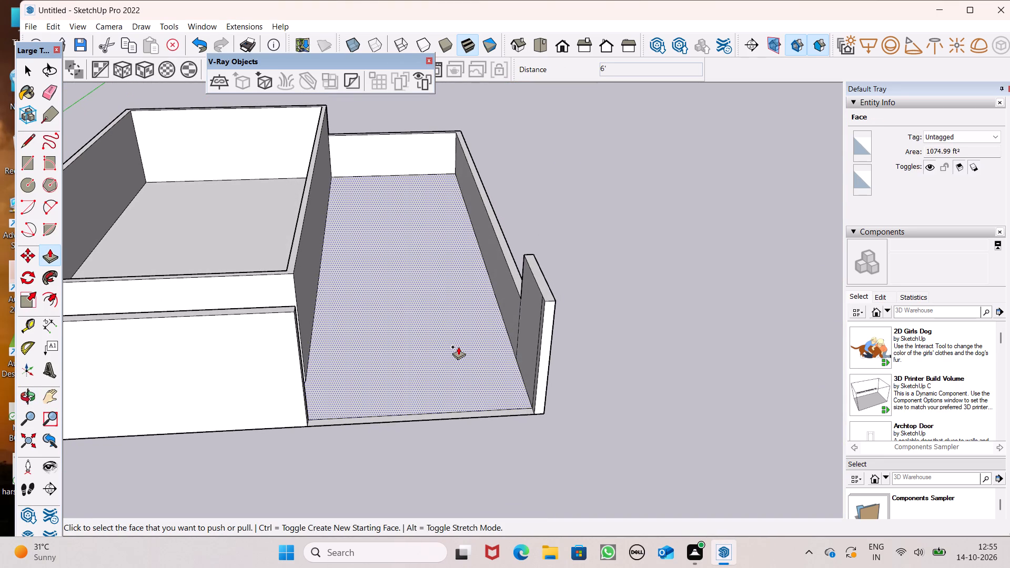
pyautogui.scroll(1, 439, 440)
# Pull the underside of the L-shaped open floor down about 10 11/16", trying to enter a thickness of 10".
pyautogui.moveTo(439, 440); pyautogui.dragTo(457, 208, button='middle')
pyautogui.scroll(-3, 463, 202)
pyautogui.scroll(5, 127, 160)
pyautogui.moveTo(150, 166); pyautogui.dragTo(151, 176)
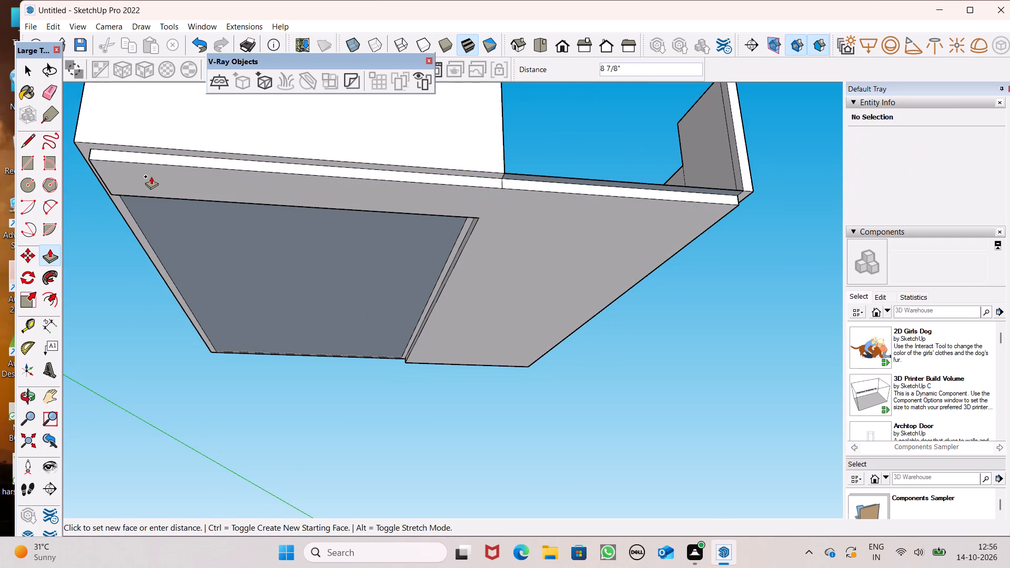
pyautogui.moveTo(151, 176); pyautogui.dragTo(151, 178)
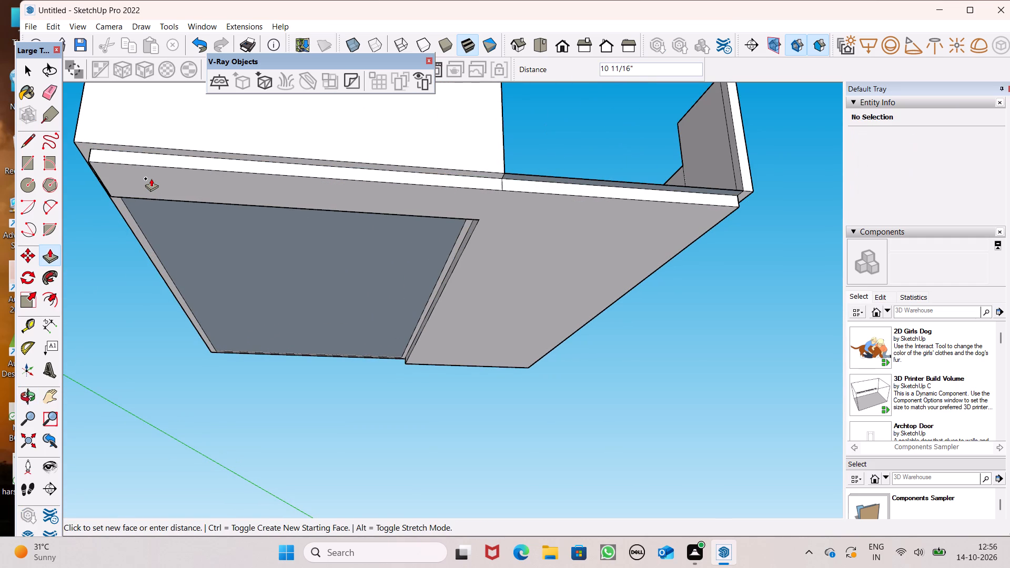
pyautogui.moveTo(151, 178); pyautogui.dragTo(152, 179)
pyautogui.press('1')
pyautogui.press('0')
pyautogui.hotkey('shift', '"')
pyautogui.press('Return')
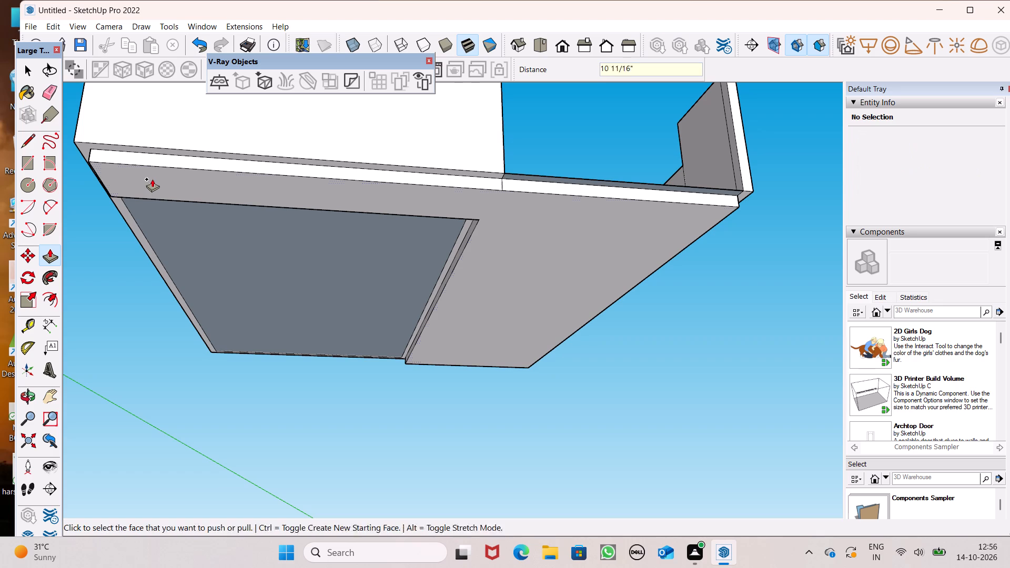
pyautogui.click(152, 179)
pyautogui.press('space')
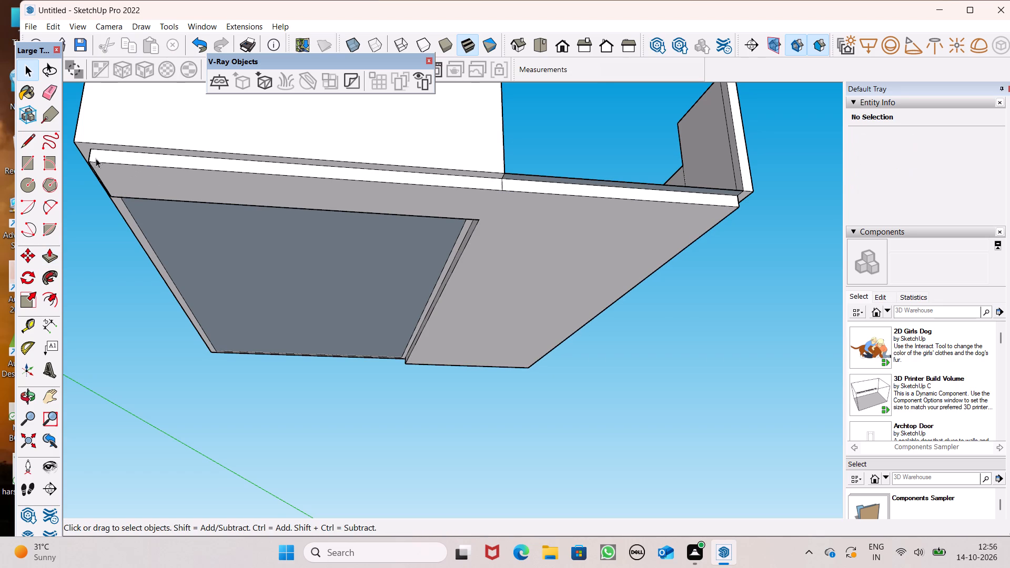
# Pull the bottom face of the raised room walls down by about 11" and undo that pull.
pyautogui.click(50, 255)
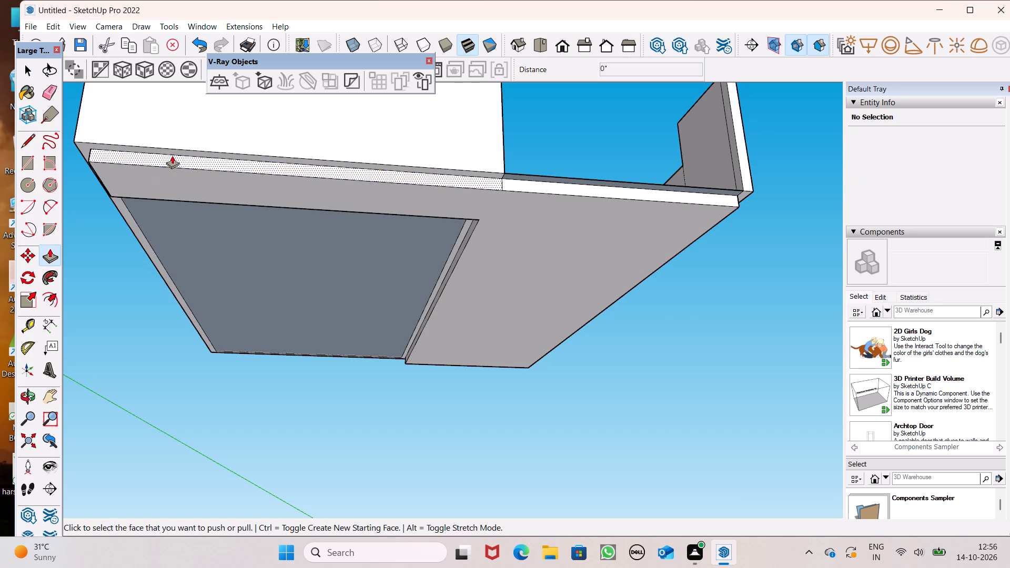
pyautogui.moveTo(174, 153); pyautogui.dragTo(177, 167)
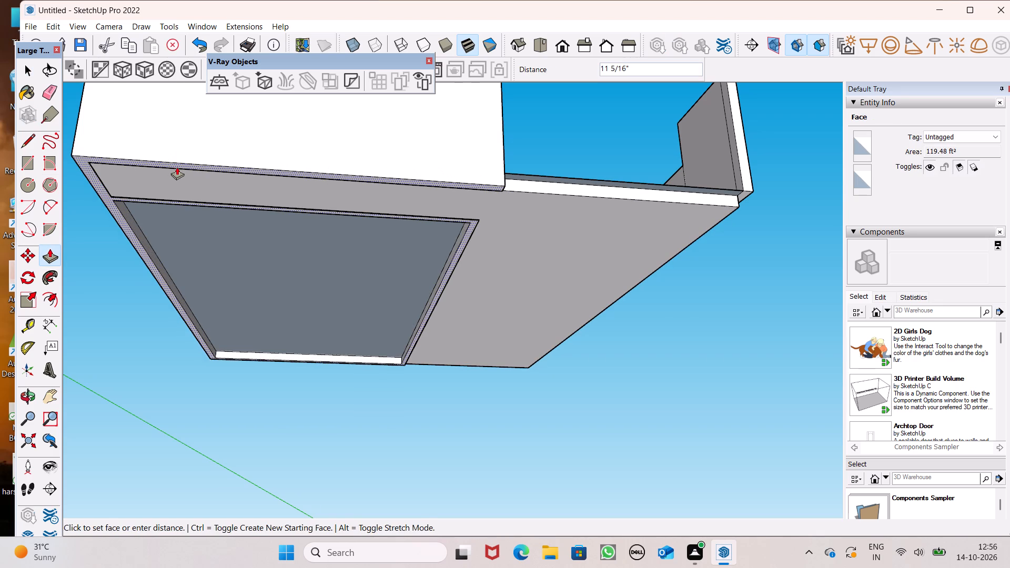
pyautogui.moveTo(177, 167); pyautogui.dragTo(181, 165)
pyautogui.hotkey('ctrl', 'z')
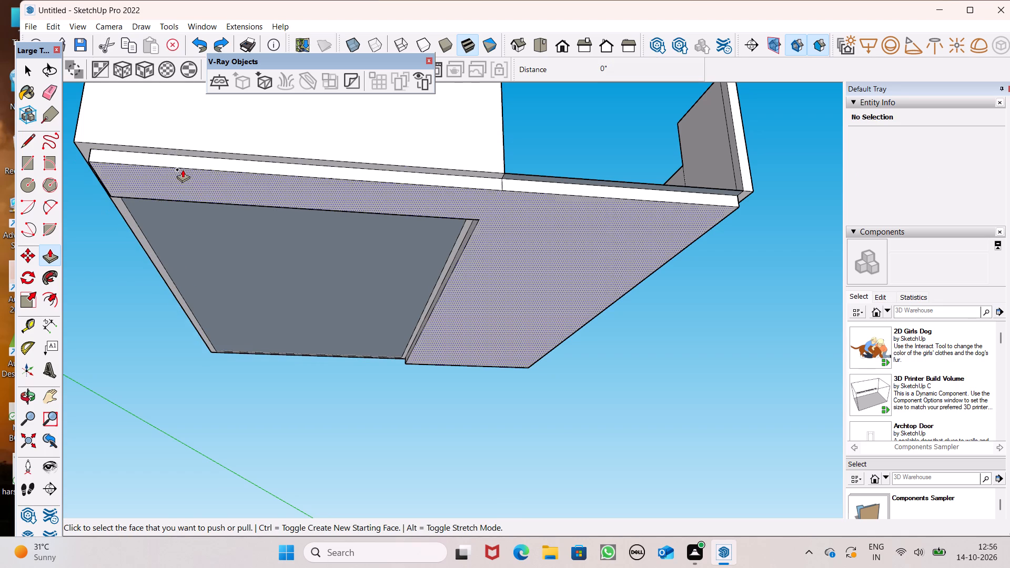
# Pull the bottom face of the raised room walls down 10 11/16", flush with the open floor's underside.
pyautogui.moveTo(167, 154); pyautogui.dragTo(184, 174)
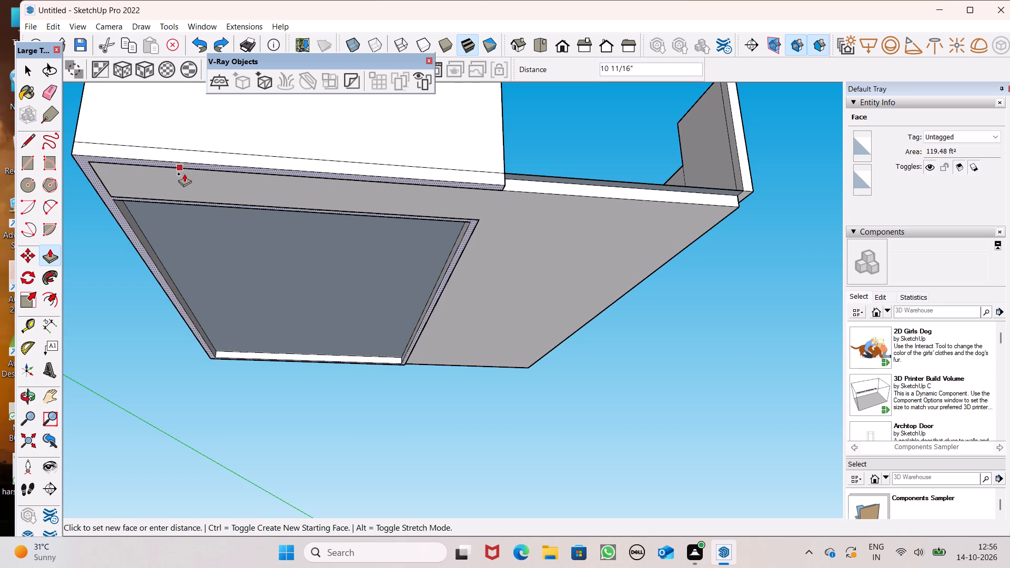
pyautogui.moveTo(184, 174); pyautogui.dragTo(235, 191)
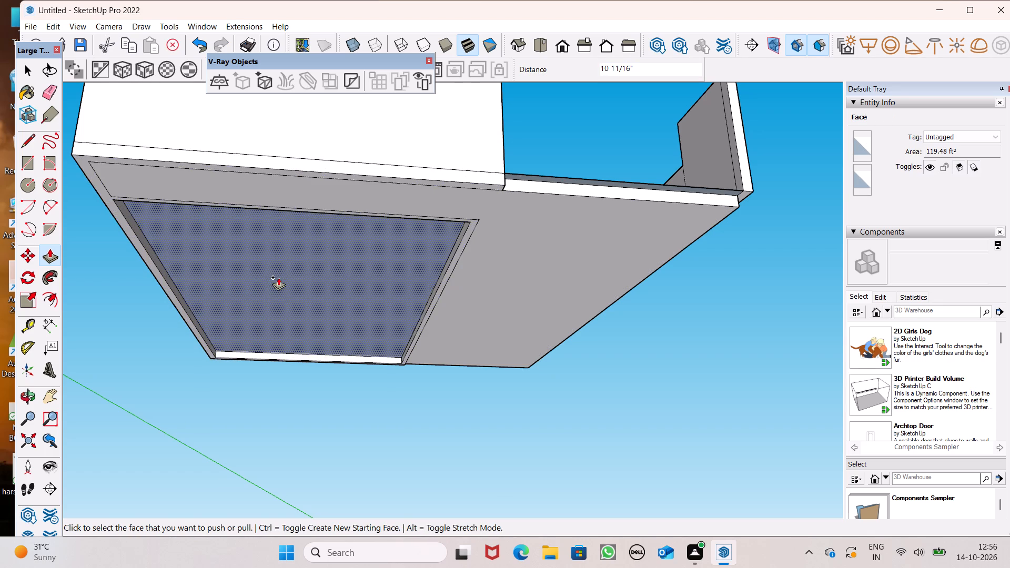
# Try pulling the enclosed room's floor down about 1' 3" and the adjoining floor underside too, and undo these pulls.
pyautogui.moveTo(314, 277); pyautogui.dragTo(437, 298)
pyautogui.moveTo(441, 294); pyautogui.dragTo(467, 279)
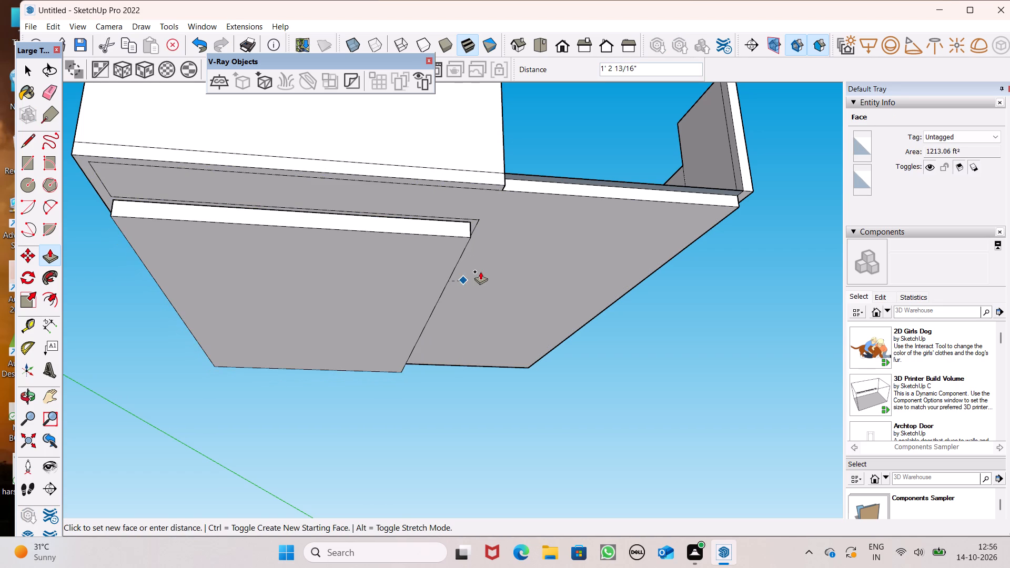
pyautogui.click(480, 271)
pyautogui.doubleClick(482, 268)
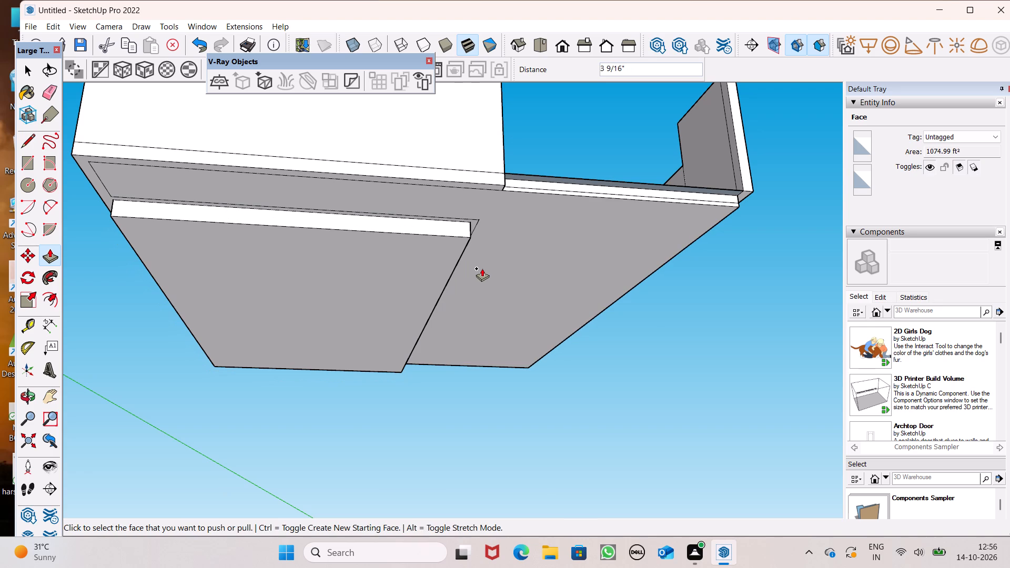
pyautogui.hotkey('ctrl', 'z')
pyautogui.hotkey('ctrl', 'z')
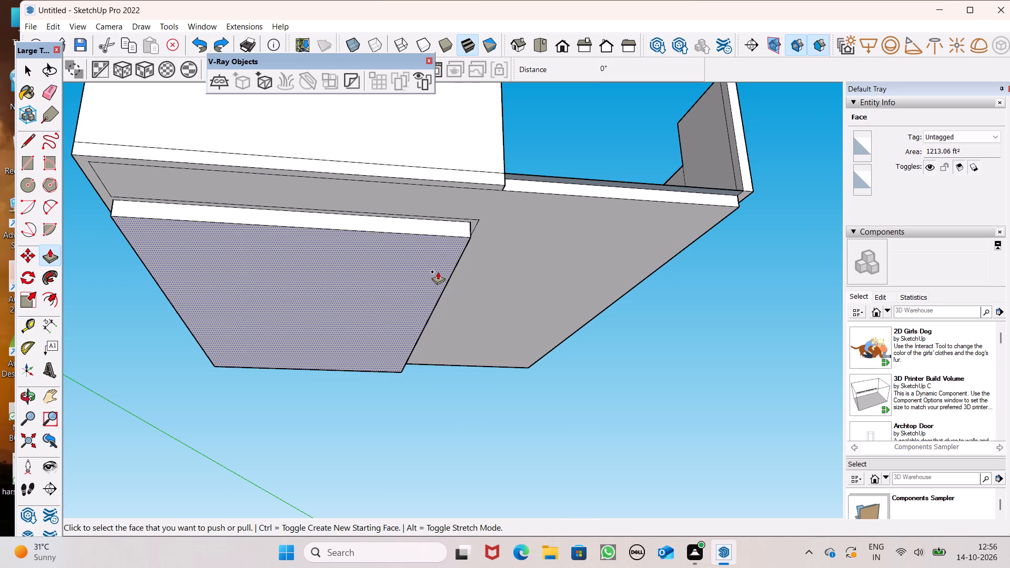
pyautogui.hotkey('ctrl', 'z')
# Pull the underside of the enclosed room's floor down flush with the surrounding slab's underside.
pyautogui.moveTo(412, 265); pyautogui.dragTo(461, 273)
# Erase the leftover room, partition and wall seam edges on the underside of the floor slab.
pyautogui.scroll(-3, 339, 249)
pyautogui.moveTo(488, 256); pyautogui.dragTo(450, 106, button='middle')
pyautogui.click(53, 90)
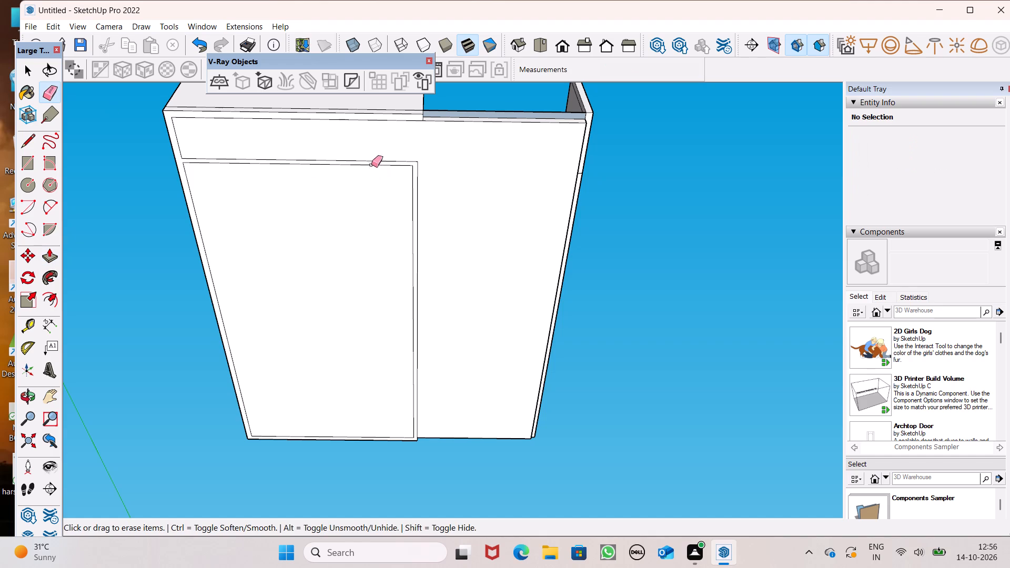
pyautogui.moveTo(368, 164); pyautogui.dragTo(382, 169)
pyautogui.moveTo(433, 163); pyautogui.dragTo(408, 173)
pyautogui.moveTo(408, 159); pyautogui.dragTo(394, 170)
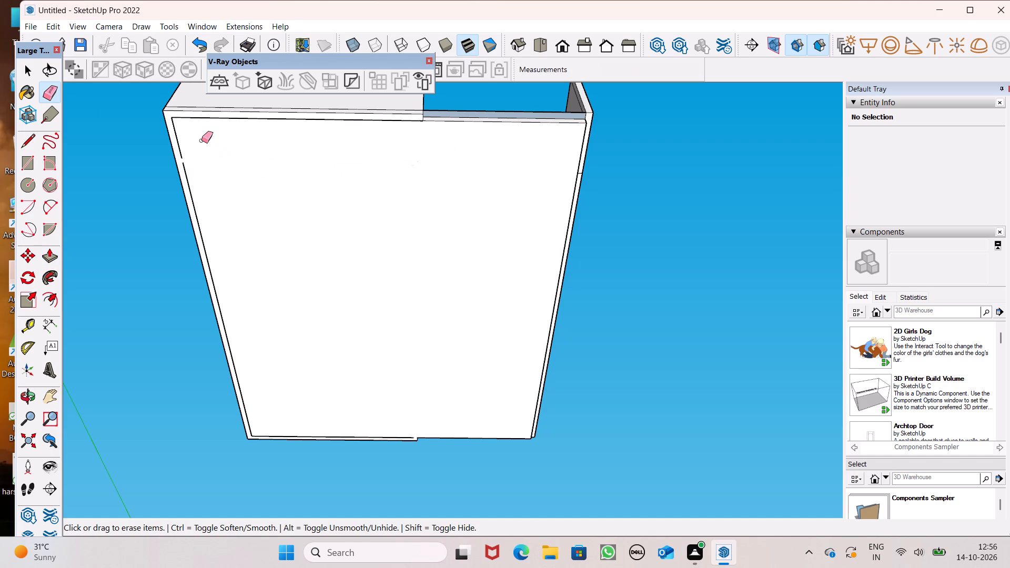
pyautogui.click(181, 140)
pyautogui.click(192, 116)
pyautogui.scroll(7, 206, 116)
pyautogui.click(206, 118)
pyautogui.moveTo(206, 119); pyautogui.dragTo(207, 124)
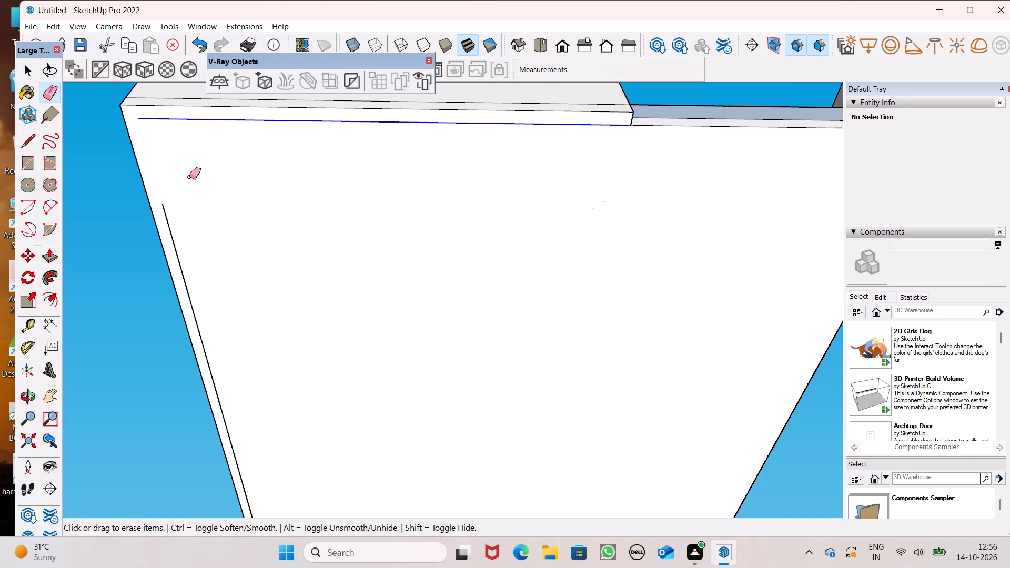
pyautogui.moveTo(165, 212); pyautogui.dragTo(163, 218)
# Examine the slab's underside and the wall bottoms along its front and side edges from below.
pyautogui.scroll(-11, 379, 259)
pyautogui.moveTo(460, 260); pyautogui.dragTo(463, 442, button='middle')
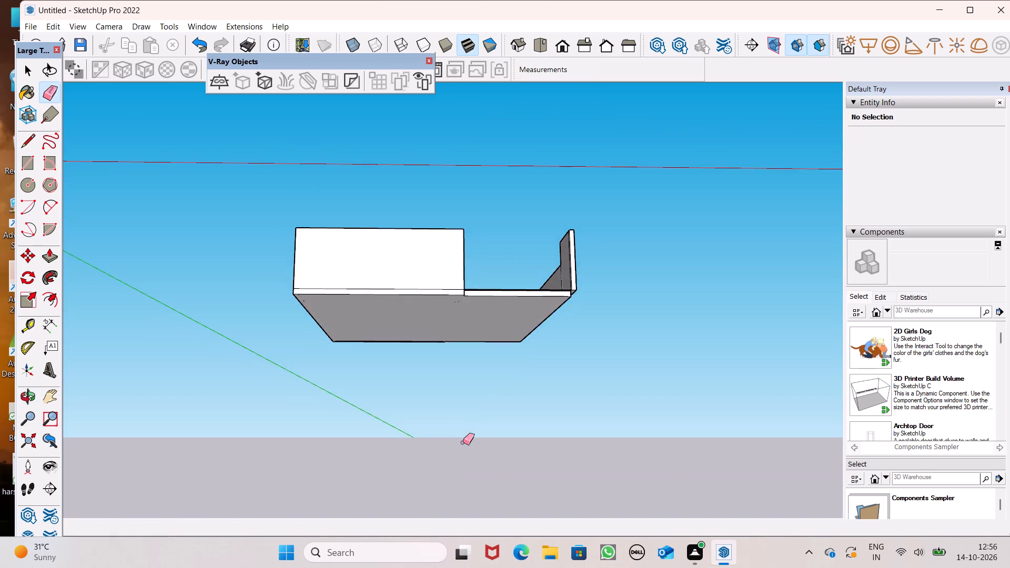
pyautogui.scroll(1, 514, 251)
pyautogui.moveTo(502, 304); pyautogui.dragTo(431, 212, button='middle')
pyautogui.scroll(-1, 466, 462)
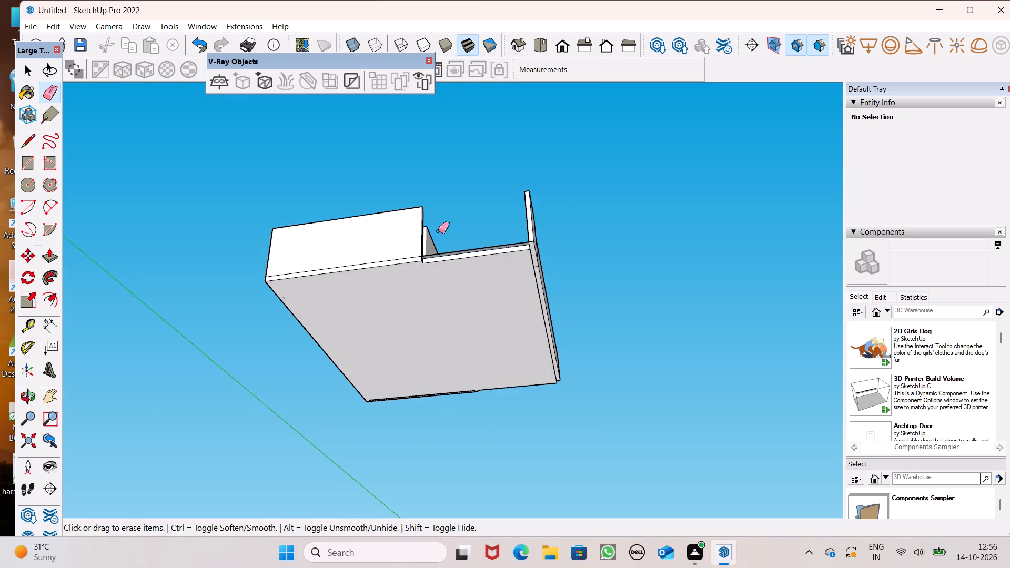
pyautogui.scroll(7, 447, 253)
pyautogui.moveTo(464, 310); pyautogui.dragTo(468, 430, button='middle')
pyautogui.moveTo(389, 401); pyautogui.dragTo(299, 325, button='middle')
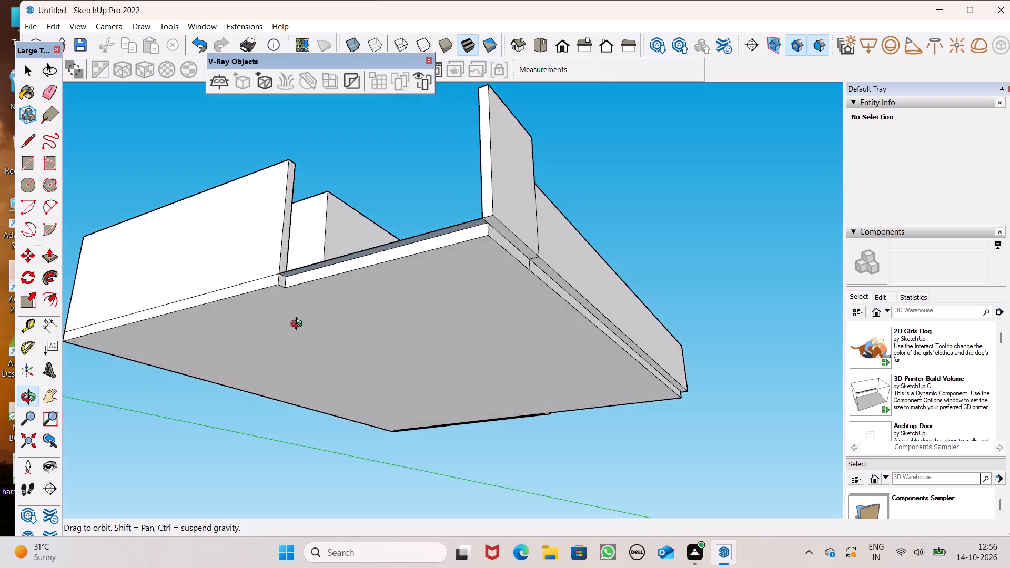
pyautogui.moveTo(299, 325); pyautogui.dragTo(300, 262, button='middle')
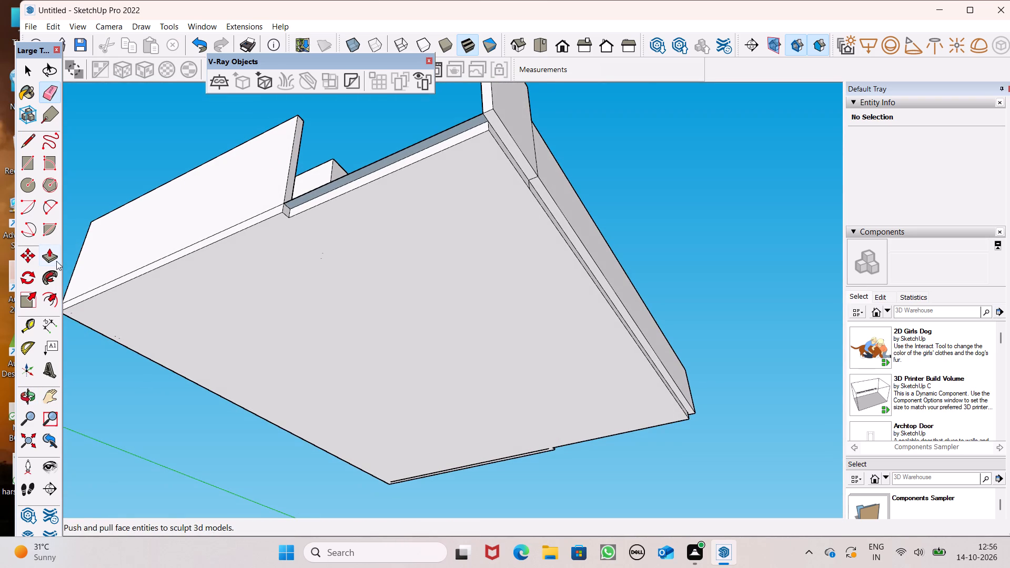
# Pull the bottom of the front edge strip across the open area down 10 11/16", flush with the slab's underside.
pyautogui.click(51, 259)
pyautogui.moveTo(291, 250); pyautogui.dragTo(370, 253, button='middle')
pyautogui.scroll(6, 368, 202)
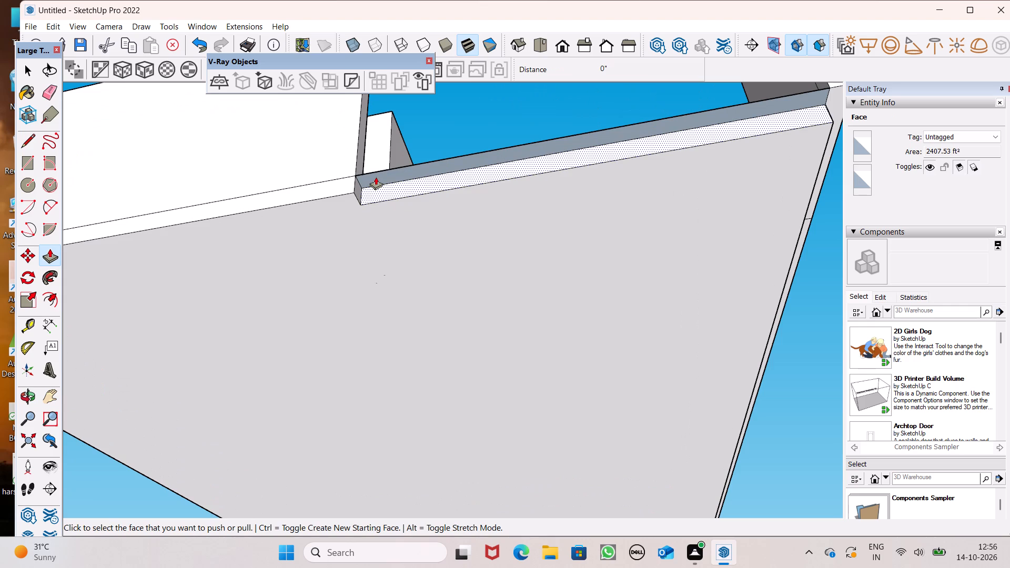
pyautogui.moveTo(376, 177); pyautogui.dragTo(376, 178)
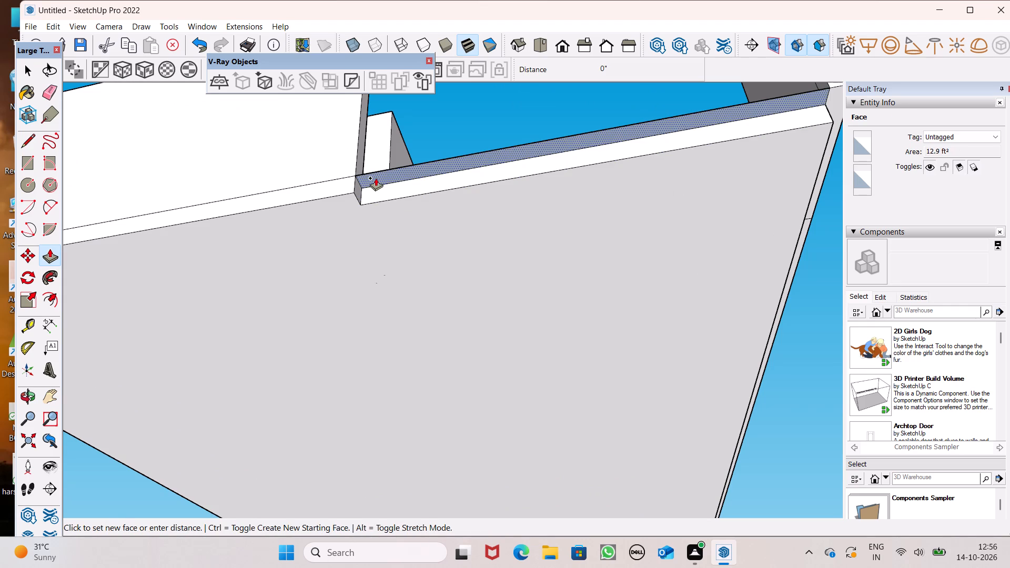
pyautogui.moveTo(376, 178); pyautogui.dragTo(352, 193)
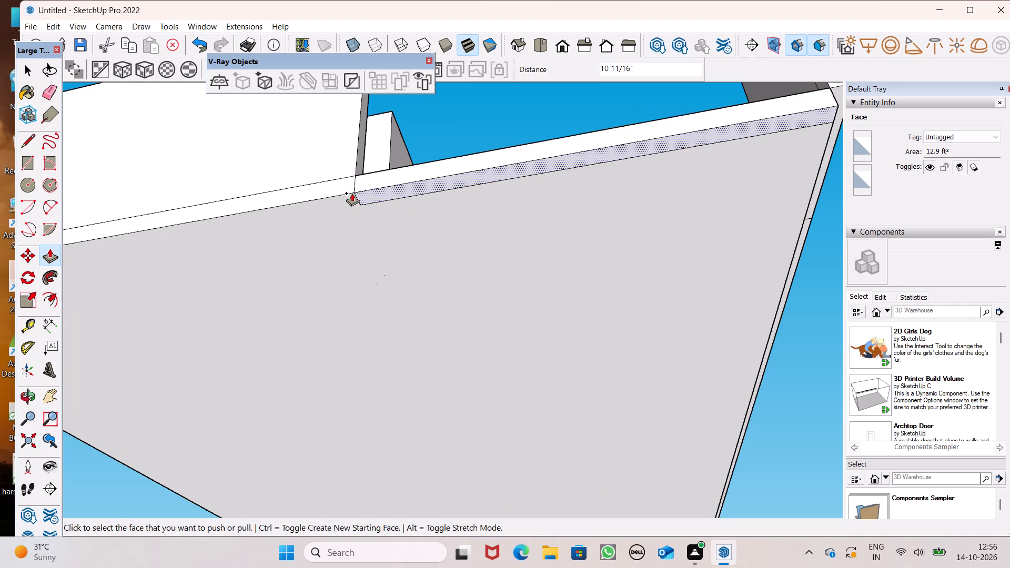
# Pull the bottom face of the short corner wall down 10 11/16", flush with the slab's underside.
pyautogui.scroll(-5, 351, 227)
pyautogui.scroll(1, 442, 249)
pyautogui.moveTo(442, 249); pyautogui.dragTo(470, 490, button='middle')
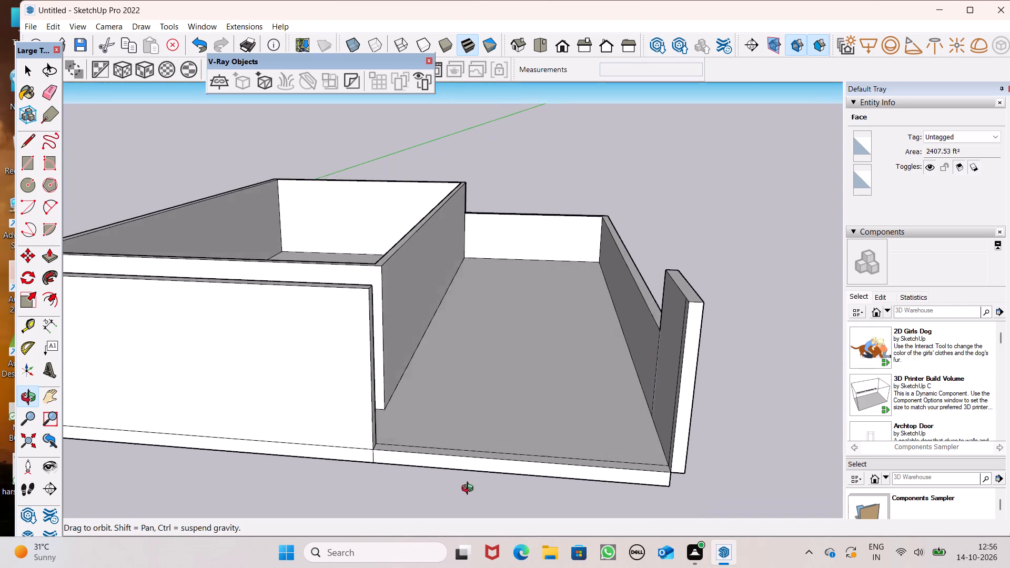
pyautogui.moveTo(470, 490); pyautogui.dragTo(470, 490, button='middle')
pyautogui.scroll(-2, 518, 318)
pyautogui.moveTo(582, 392); pyautogui.dragTo(379, 218, button='middle')
pyautogui.scroll(6, 398, 226)
pyautogui.moveTo(477, 234); pyautogui.dragTo(484, 200, button='middle')
pyautogui.scroll(1, 484, 200)
pyautogui.moveTo(454, 210); pyautogui.dragTo(448, 218)
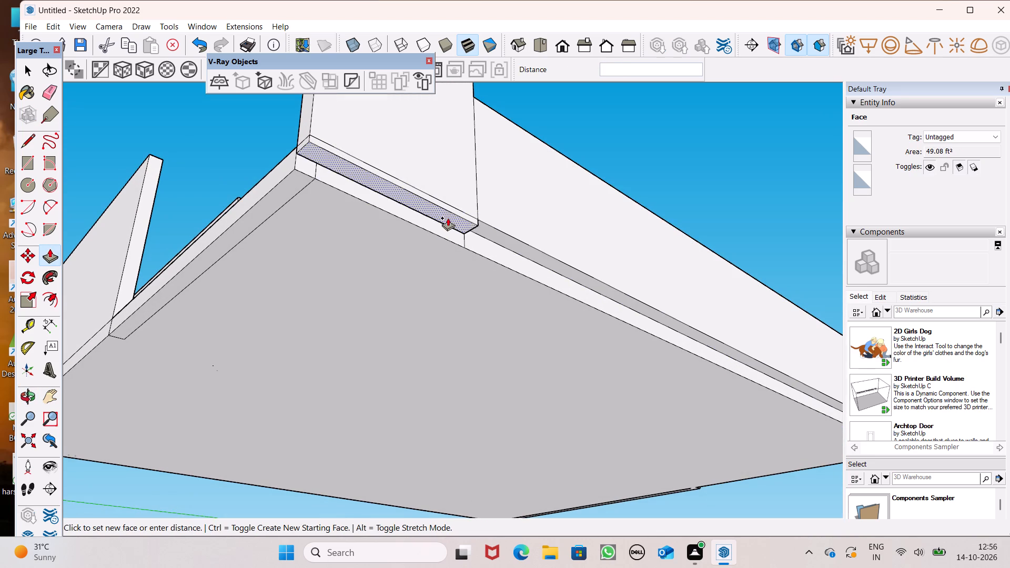
pyautogui.moveTo(448, 218); pyautogui.dragTo(421, 237)
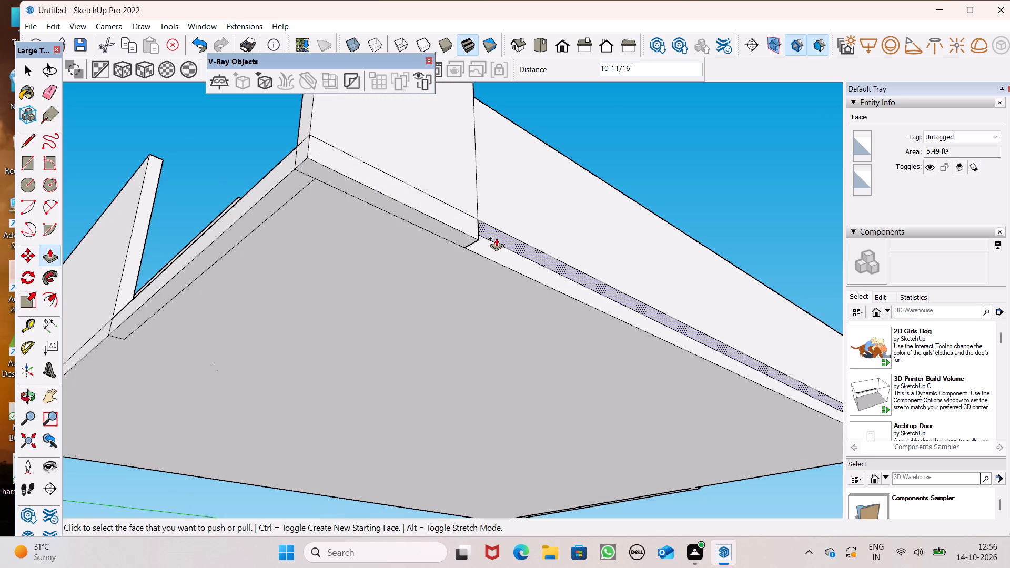
# Pull the bottom strip of the side wall beyond the corner down 10 11/16", flush with the slab's underside.
pyautogui.moveTo(496, 238); pyautogui.dragTo(451, 267)
pyautogui.scroll(-5, 462, 187)
pyautogui.scroll(1, 464, 220)
pyautogui.moveTo(464, 220); pyautogui.dragTo(502, 281, button='middle')
pyautogui.scroll(1, 490, 258)
# Erase the seam edges on the front of the slab and along the front strip of its underside.
pyautogui.click(60, 92)
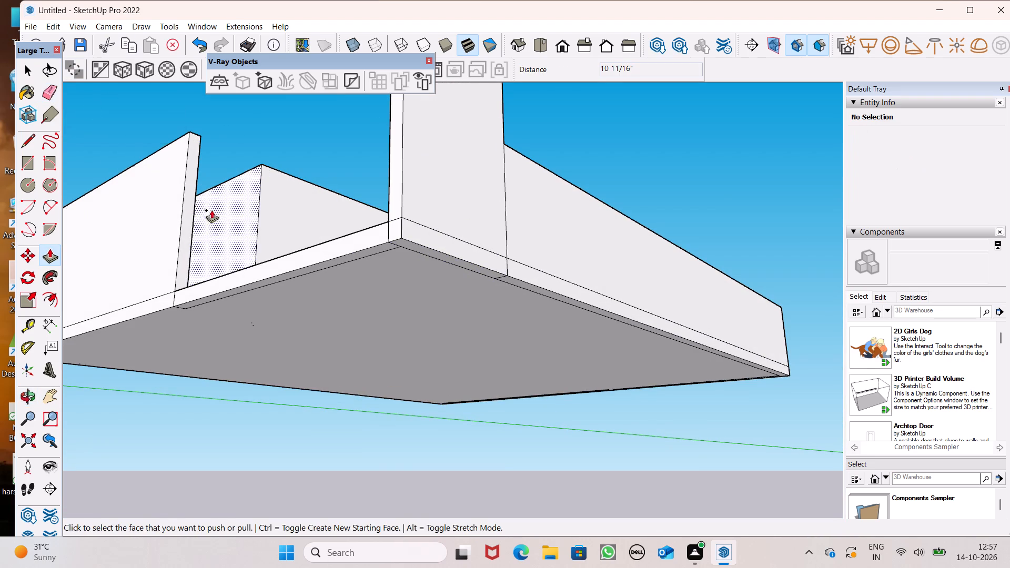
pyautogui.scroll(6, 230, 267)
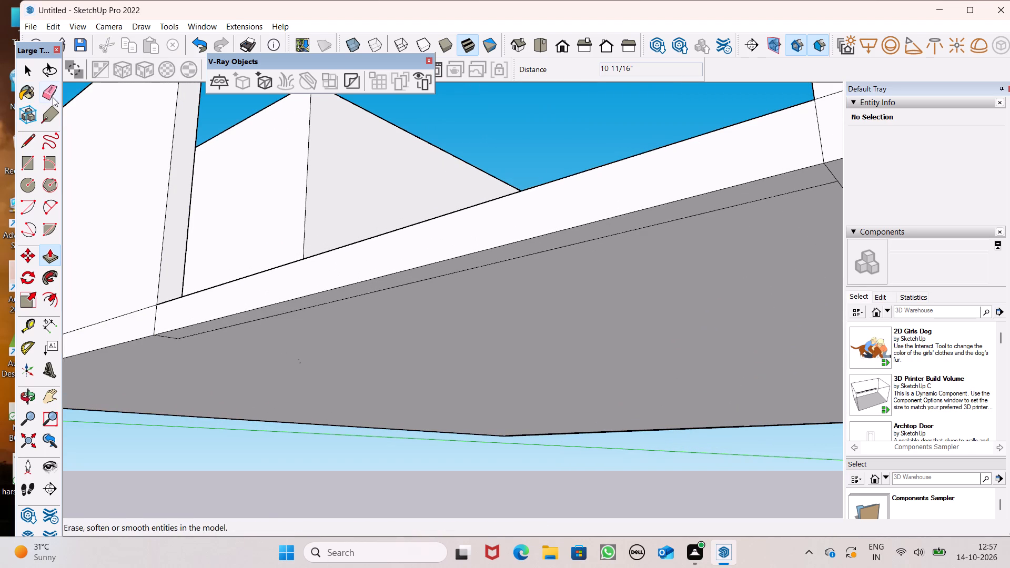
pyautogui.click(53, 97)
pyautogui.click(155, 319)
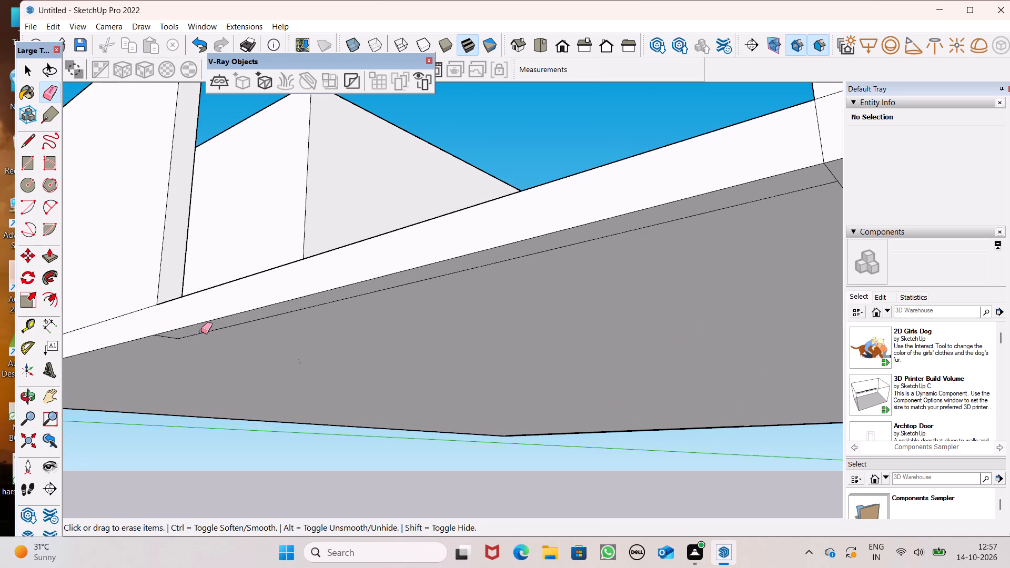
pyautogui.click(200, 331)
pyautogui.click(189, 334)
pyautogui.moveTo(187, 334); pyautogui.dragTo(173, 343)
pyautogui.scroll(-8, 171, 207)
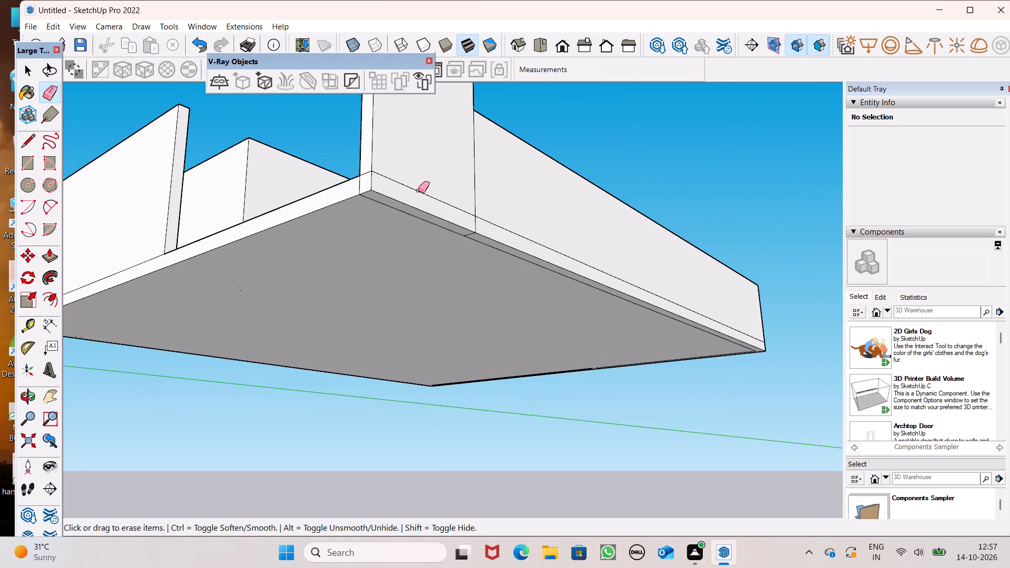
# Erase the leftover seam edges at the slab's front corner and along the side wall's bottom and underside.
pyautogui.scroll(6, 419, 190)
pyautogui.scroll(3, 317, 181)
pyautogui.moveTo(310, 178); pyautogui.dragTo(292, 186)
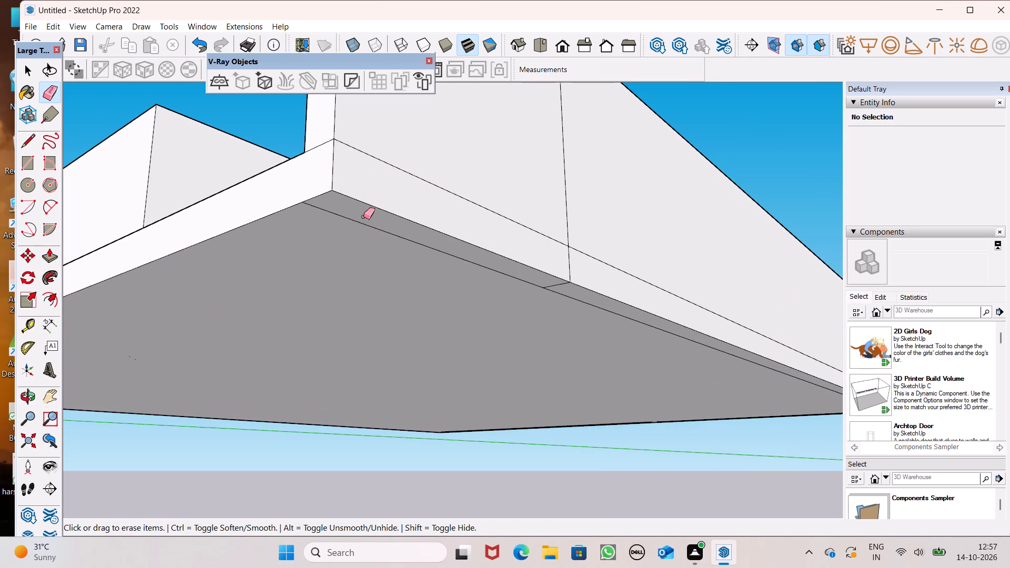
pyautogui.click(361, 222)
pyautogui.click(566, 250)
pyautogui.moveTo(574, 299); pyautogui.dragTo(559, 301)
pyautogui.click(557, 288)
pyautogui.click(548, 285)
pyautogui.moveTo(552, 289); pyautogui.dragTo(556, 296)
pyautogui.moveTo(538, 282); pyautogui.dragTo(555, 293)
pyautogui.moveTo(322, 211); pyautogui.dragTo(307, 219)
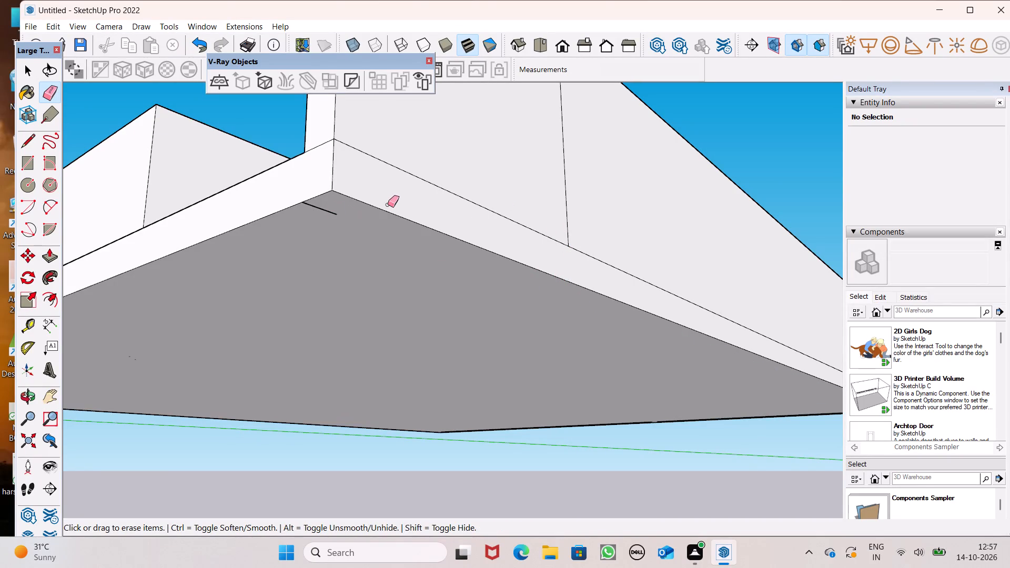
pyautogui.scroll(5, 344, 212)
pyautogui.moveTo(324, 200); pyautogui.dragTo(318, 213)
pyautogui.scroll(-10, 461, 196)
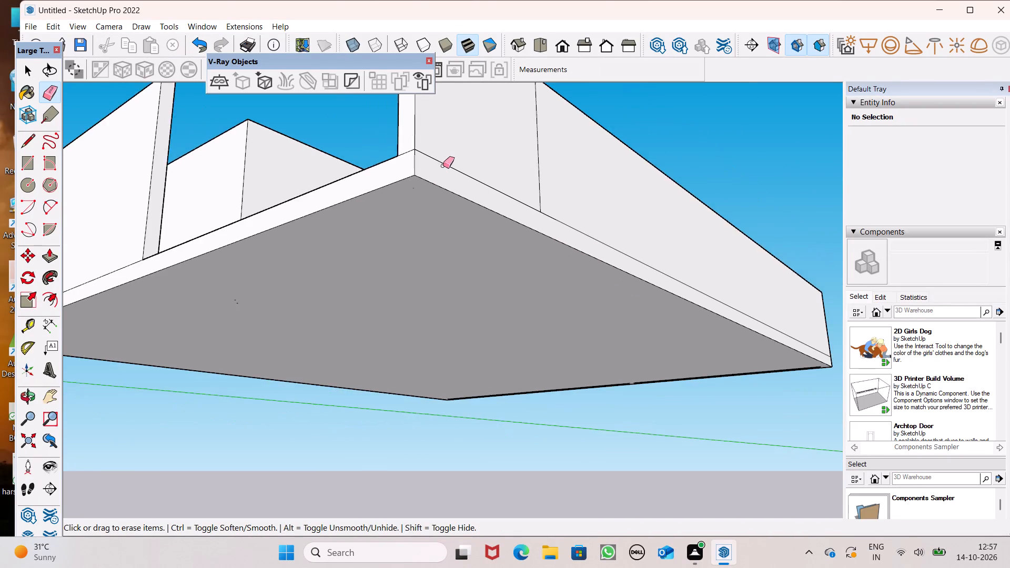
# Examine the cleaned slab edge, outer walls and open area from the side and from above.
pyautogui.scroll(-6, 443, 166)
pyautogui.scroll(1, 472, 177)
pyautogui.moveTo(480, 182); pyautogui.dragTo(576, 278, button='middle')
pyautogui.moveTo(584, 282); pyautogui.dragTo(482, 302, button='middle')
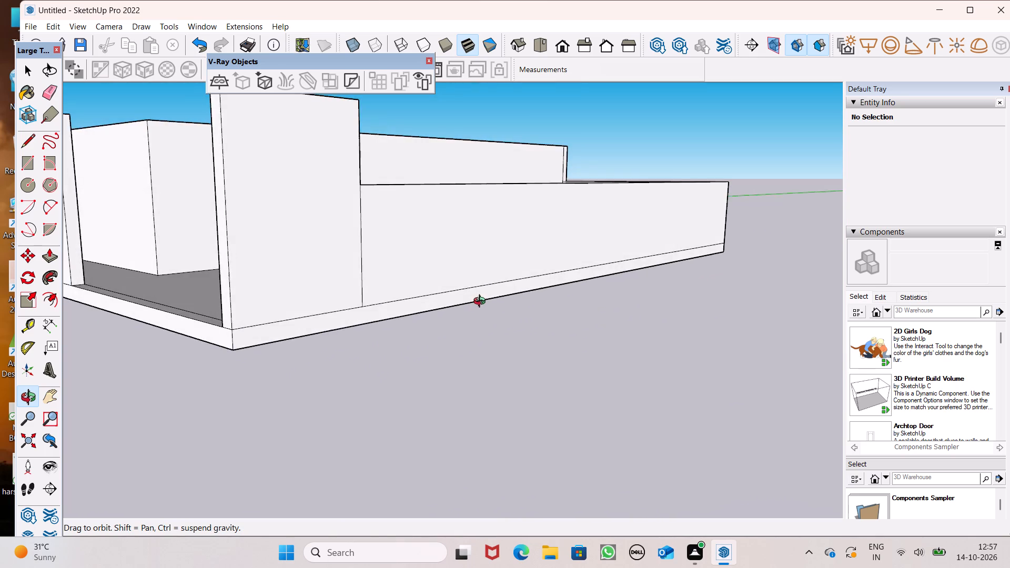
pyautogui.moveTo(482, 302); pyautogui.dragTo(658, 319, button='middle')
pyautogui.scroll(-2, 551, 250)
pyautogui.moveTo(550, 282); pyautogui.dragTo(577, 262, button='middle')
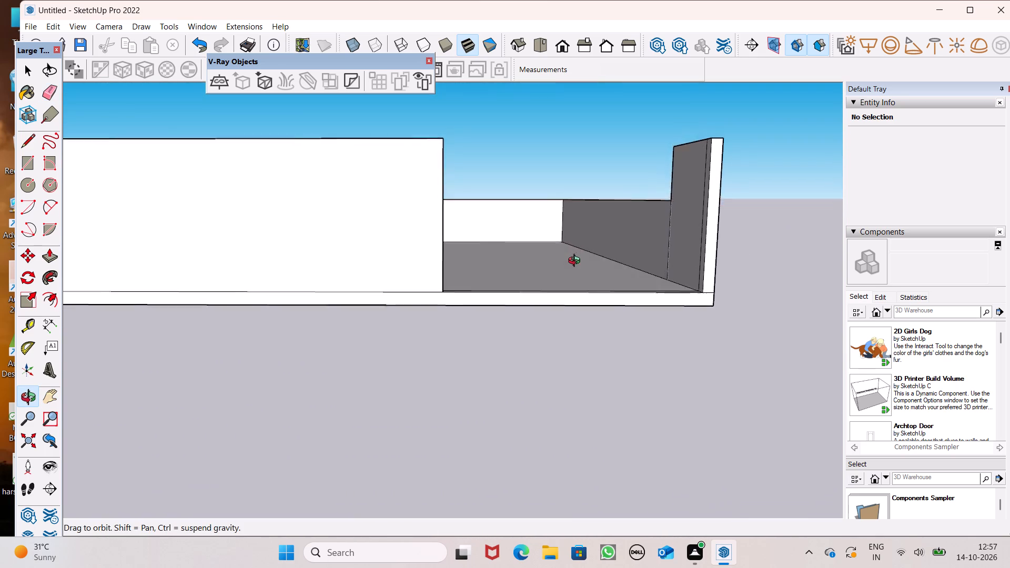
pyautogui.moveTo(577, 262); pyautogui.dragTo(552, 343, button='middle')
pyautogui.scroll(1, 574, 267)
pyautogui.press('space')
pyautogui.scroll(-3, 513, 274)
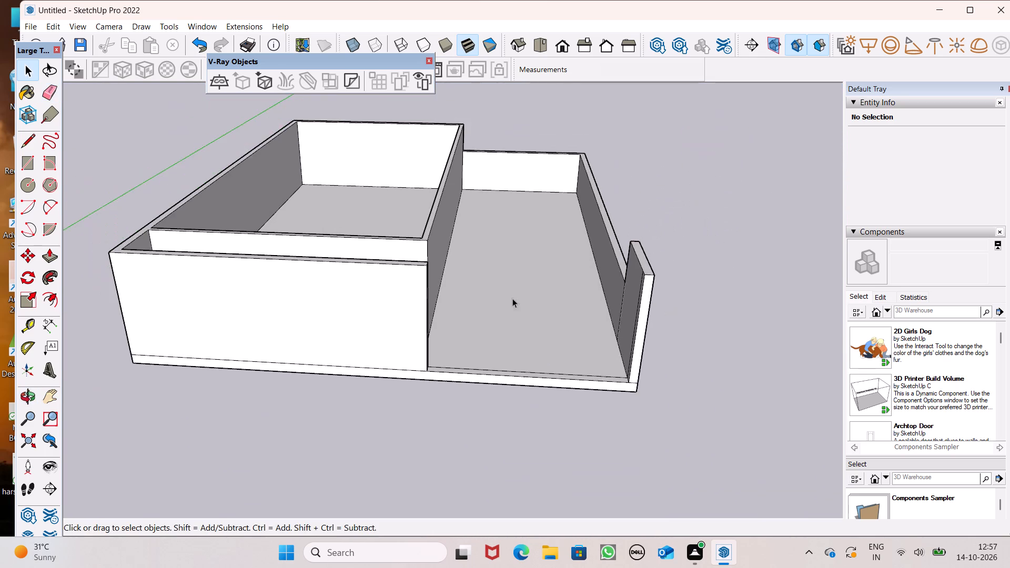
pyautogui.moveTo(512, 285); pyautogui.dragTo(514, 239, button='middle')
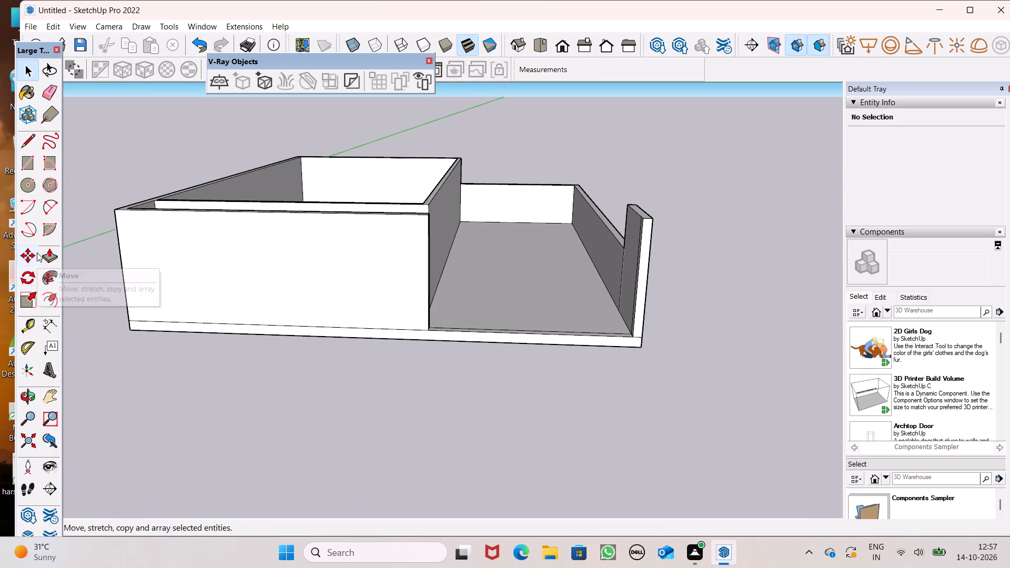
# Trace a line on the large room's inner top edge to close its open top with a face.
pyautogui.click(27, 166)
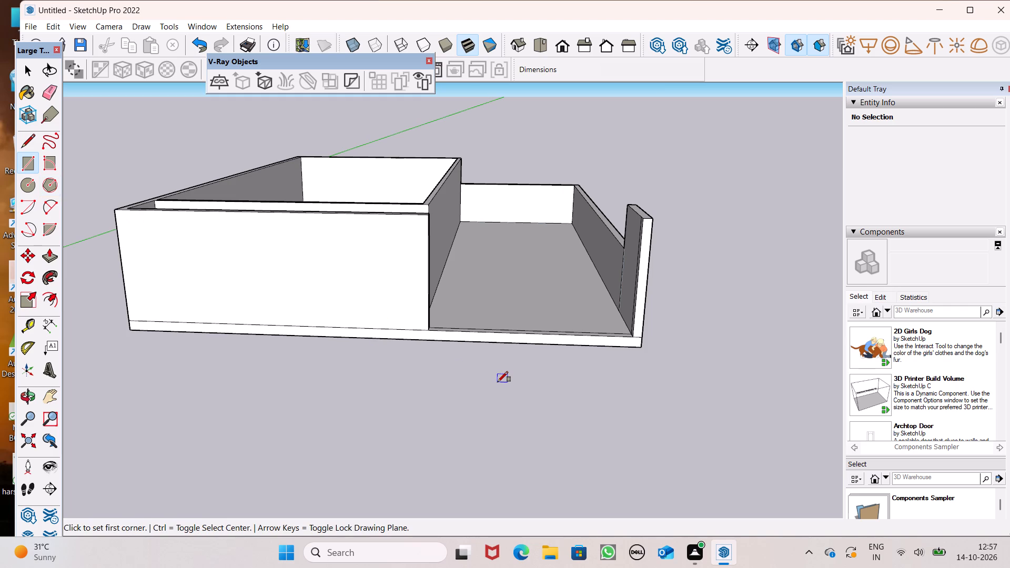
pyautogui.scroll(-2, 502, 351)
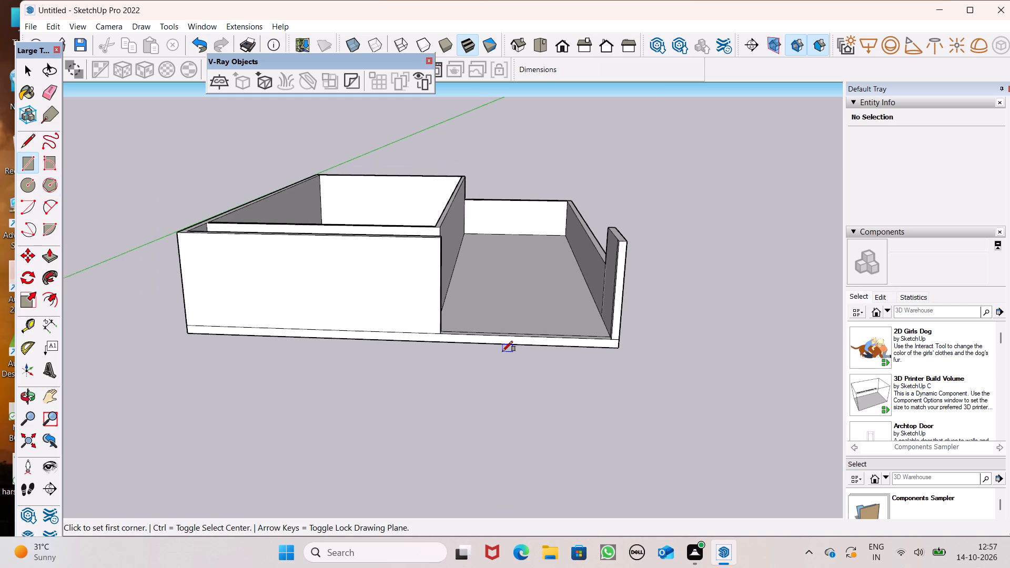
pyautogui.scroll(1, 502, 356)
pyautogui.moveTo(512, 391); pyautogui.dragTo(528, 562, button='middle')
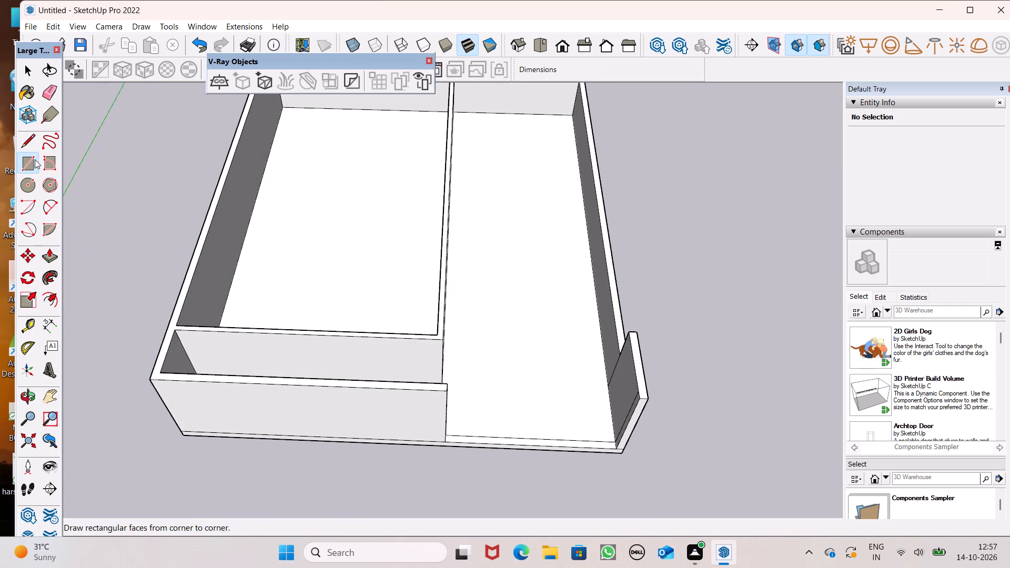
pyautogui.click(27, 144)
pyautogui.click(176, 324)
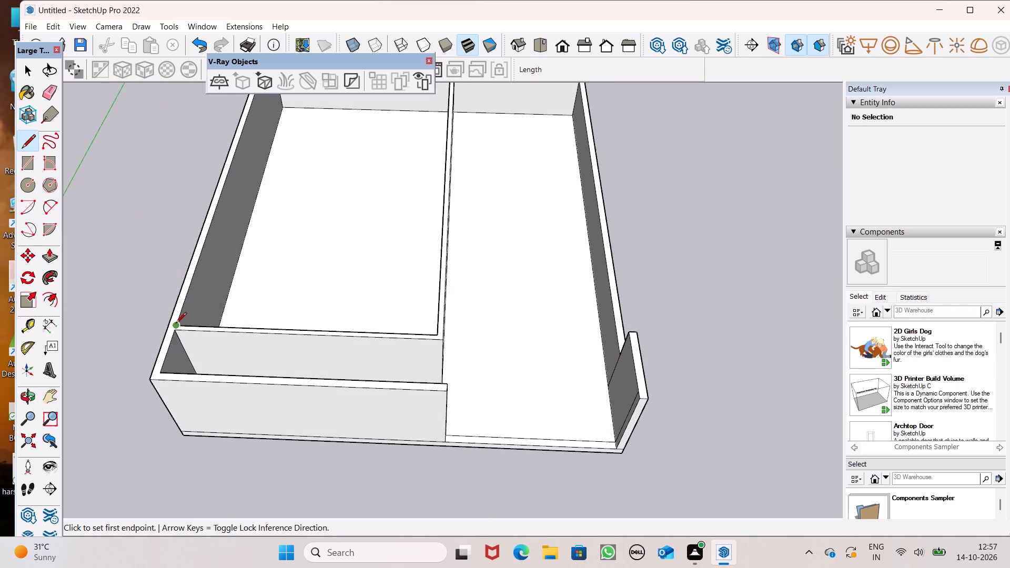
pyautogui.click(193, 324)
pyautogui.scroll(-1, 248, 317)
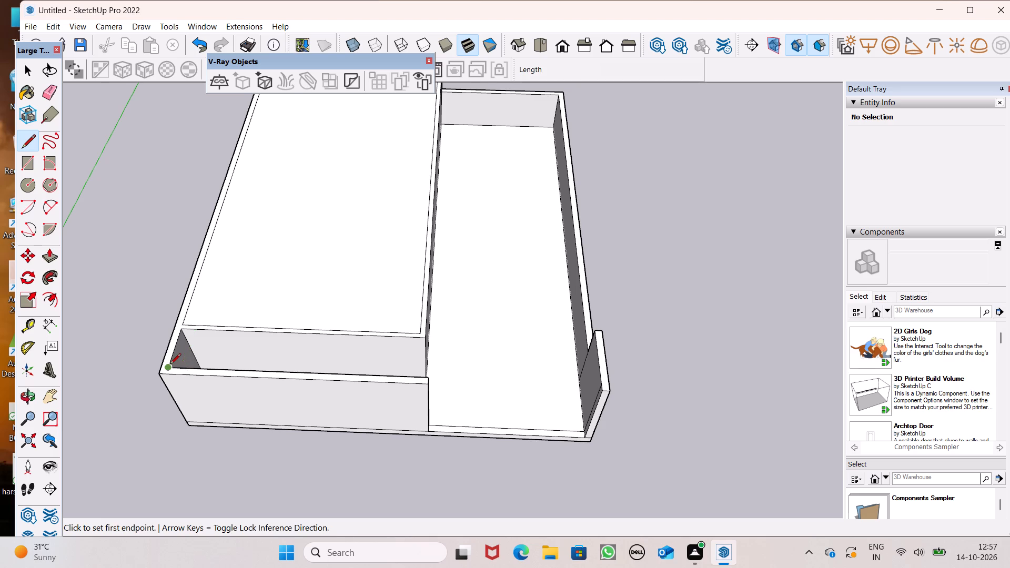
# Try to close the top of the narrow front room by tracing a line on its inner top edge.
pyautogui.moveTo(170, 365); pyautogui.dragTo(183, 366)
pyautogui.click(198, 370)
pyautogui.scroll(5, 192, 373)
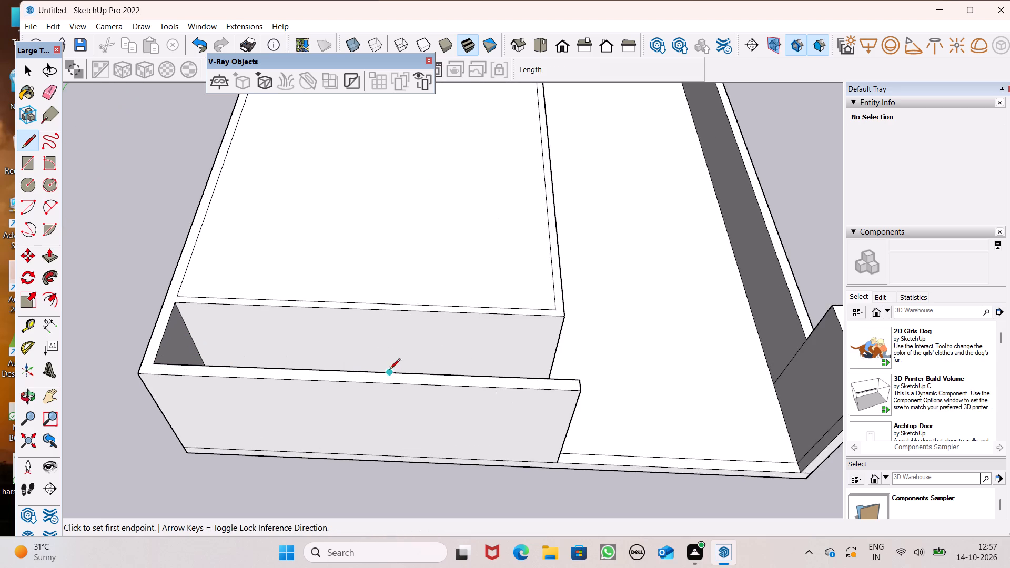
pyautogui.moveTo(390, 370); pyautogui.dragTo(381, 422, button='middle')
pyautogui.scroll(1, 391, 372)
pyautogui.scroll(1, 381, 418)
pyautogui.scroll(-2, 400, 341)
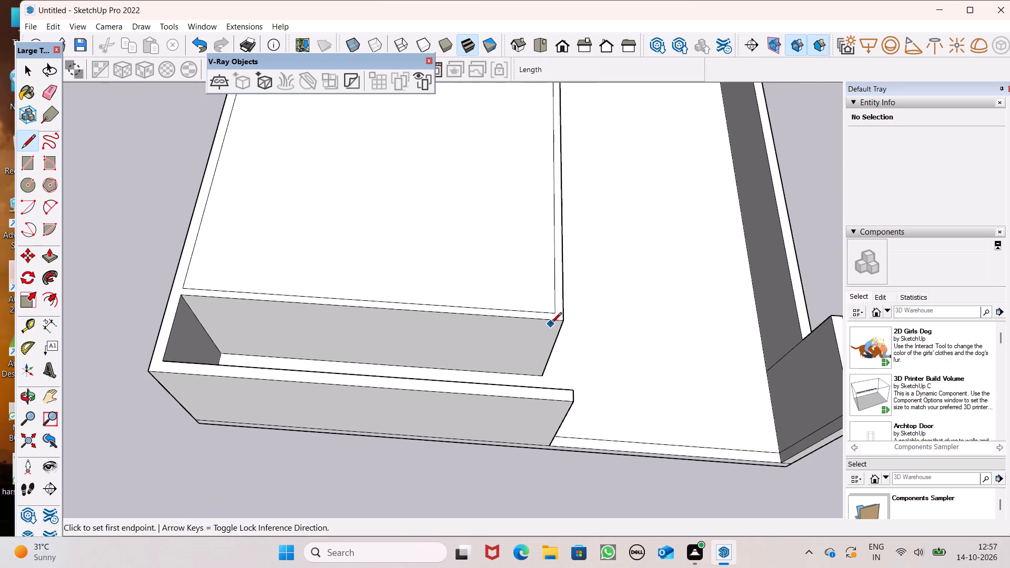
# Draw a rectangle about 25' 7" by 4' 10" over the open top of the narrow front room.
pyautogui.click(23, 166)
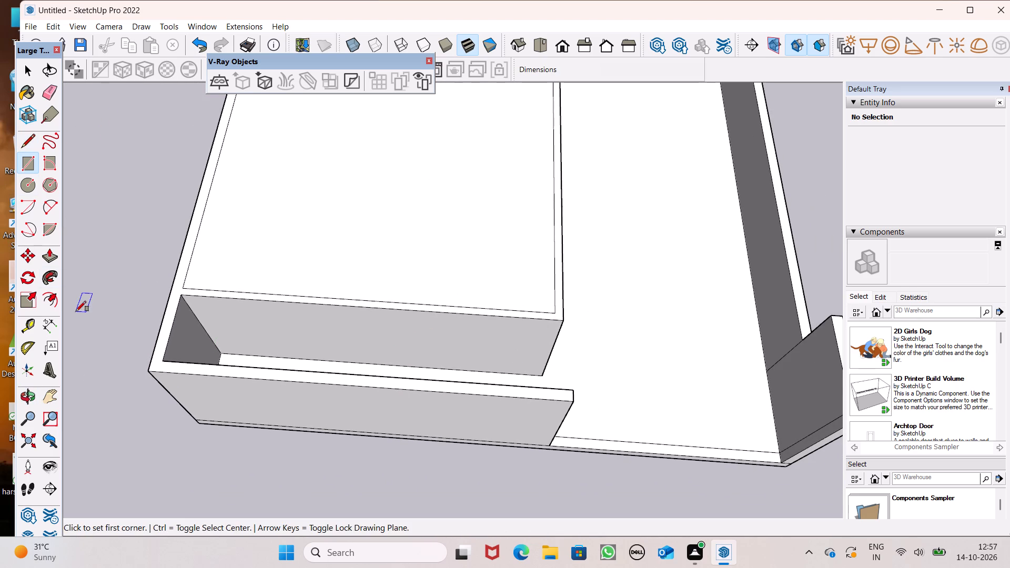
pyautogui.click(178, 298)
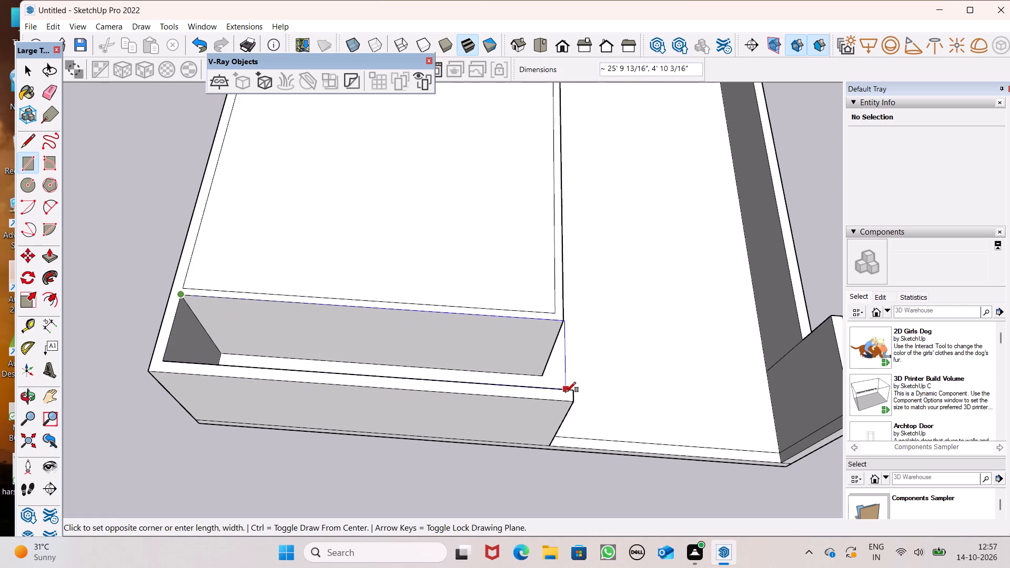
pyautogui.scroll(1, 564, 389)
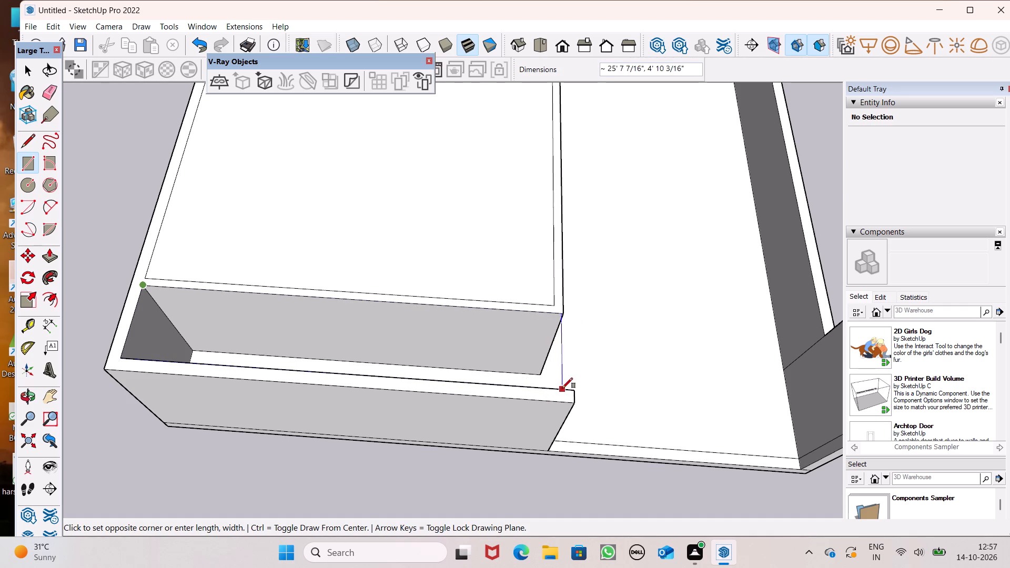
pyautogui.click(563, 388)
pyautogui.scroll(-7, 346, 347)
pyautogui.scroll(-6, 366, 395)
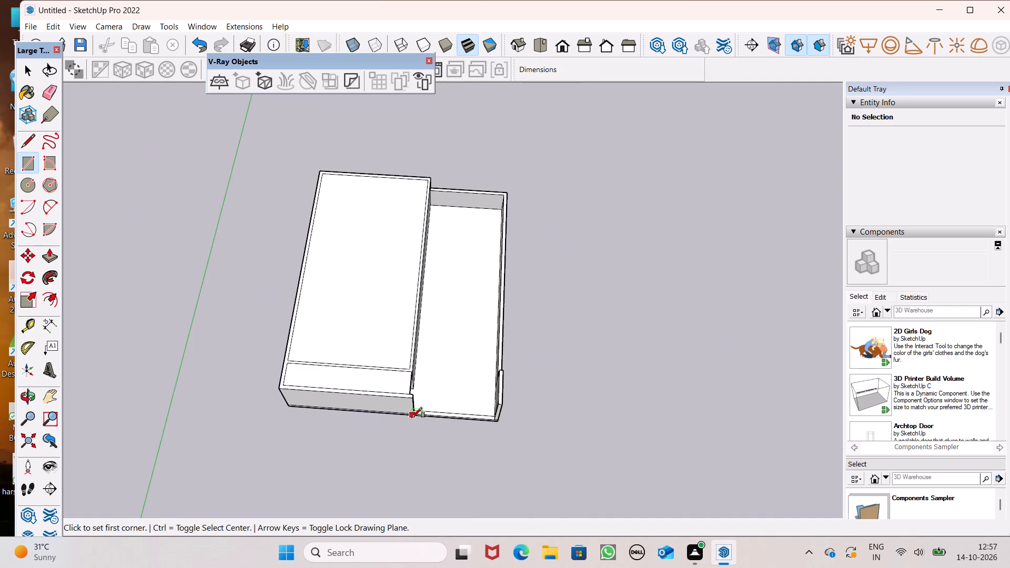
# Pull the long side face of the enclosed rooms about 2' 4" outward over the open area.
pyautogui.moveTo(414, 417); pyautogui.dragTo(238, 228, button='middle')
pyautogui.scroll(1, 236, 229)
pyautogui.scroll(6, 380, 336)
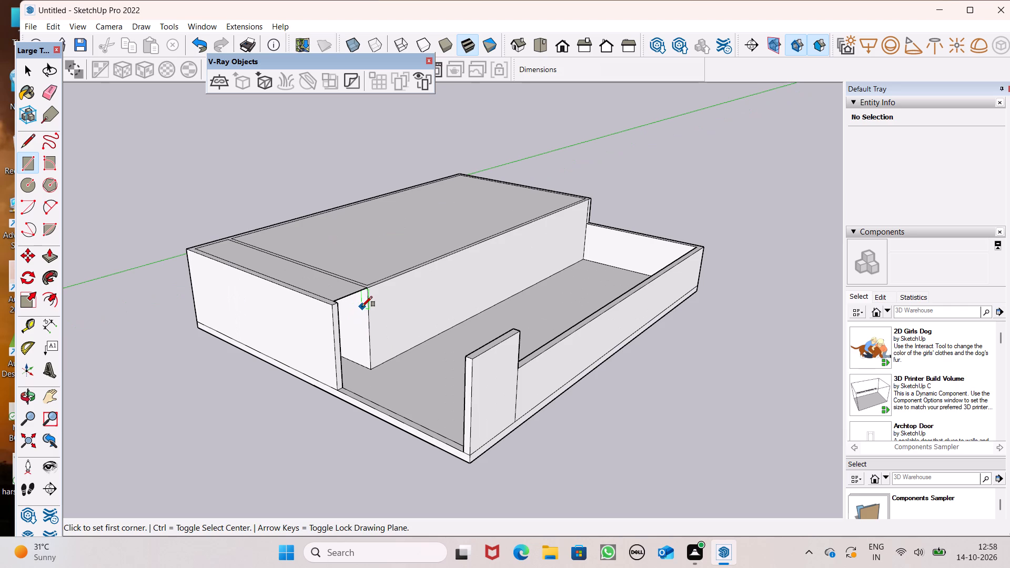
pyautogui.scroll(1, 373, 318)
pyautogui.moveTo(373, 318); pyautogui.dragTo(516, 461, button='middle')
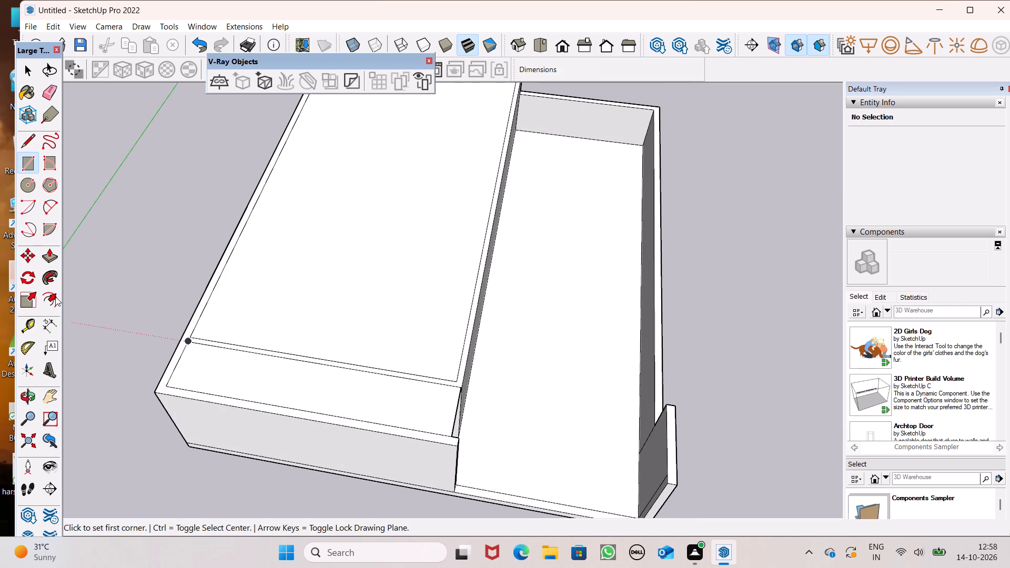
pyautogui.click(55, 261)
pyautogui.moveTo(515, 392); pyautogui.dragTo(358, 361, button='middle')
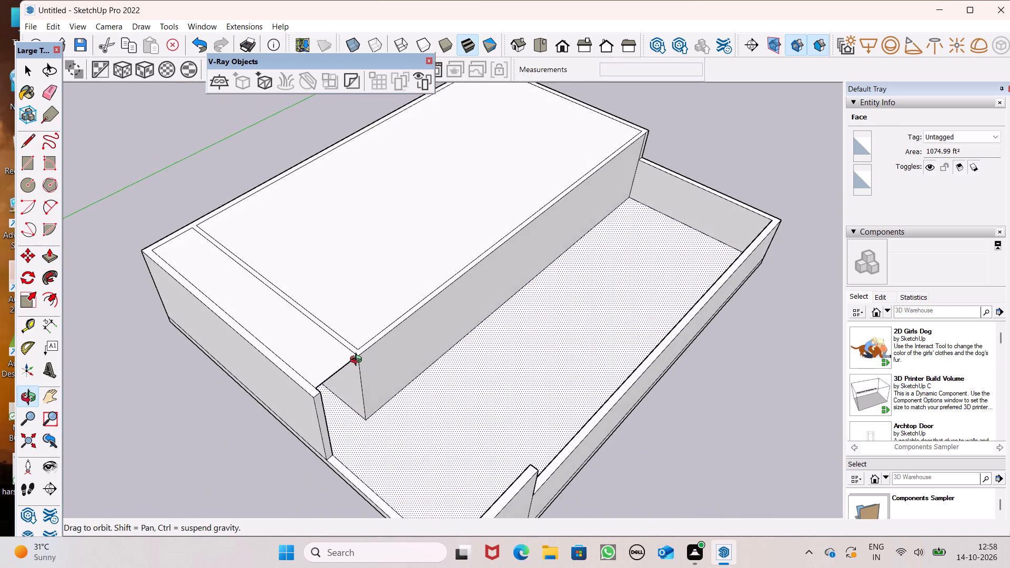
pyautogui.moveTo(358, 361); pyautogui.dragTo(355, 359, button='middle')
pyautogui.moveTo(428, 339); pyautogui.dragTo(440, 357)
pyautogui.scroll(1, 443, 376)
pyautogui.moveTo(451, 385); pyautogui.dragTo(522, 387, button='middle')
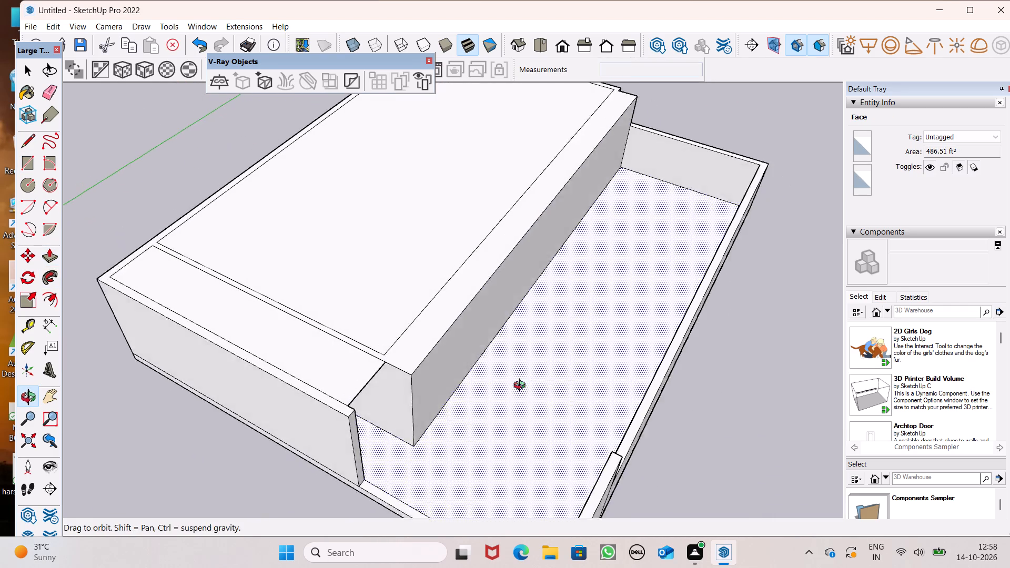
pyautogui.moveTo(522, 387); pyautogui.dragTo(545, 385, button='middle')
pyautogui.press('space')
pyautogui.scroll(-4, 298, 376)
pyautogui.moveTo(394, 395); pyautogui.dragTo(415, 390, button='middle')
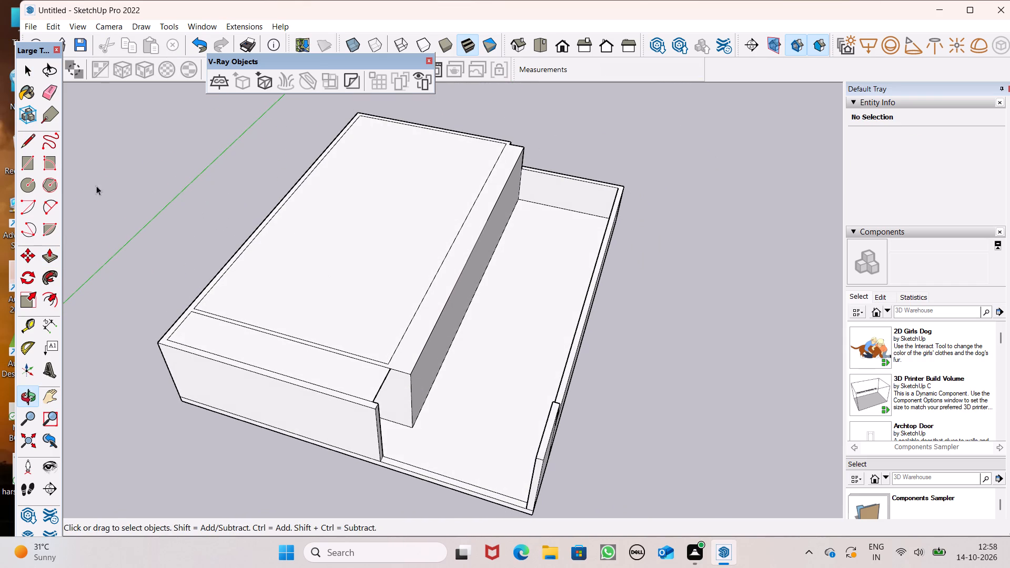
# Pull the narrow end face of the tall back wall out 2' 3 7/8", flush with the extended side face.
pyautogui.moveTo(721, 222); pyautogui.dragTo(177, 280, button='middle')
pyautogui.scroll(1, 187, 316)
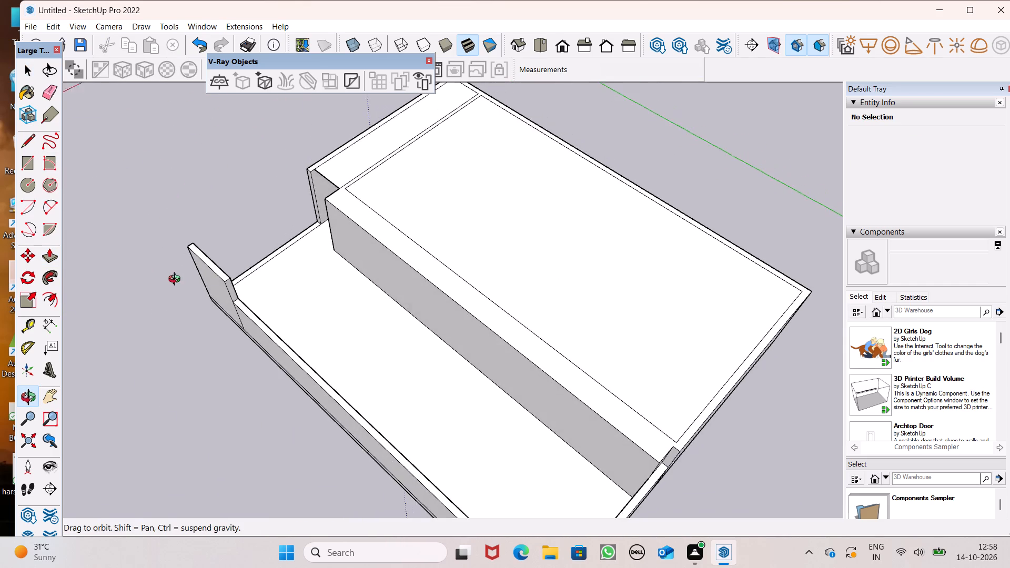
pyautogui.moveTo(177, 280); pyautogui.dragTo(177, 278, button='middle')
pyautogui.scroll(-4, 335, 263)
pyautogui.moveTo(393, 306); pyautogui.dragTo(322, 171, button='middle')
pyautogui.scroll(7, 463, 322)
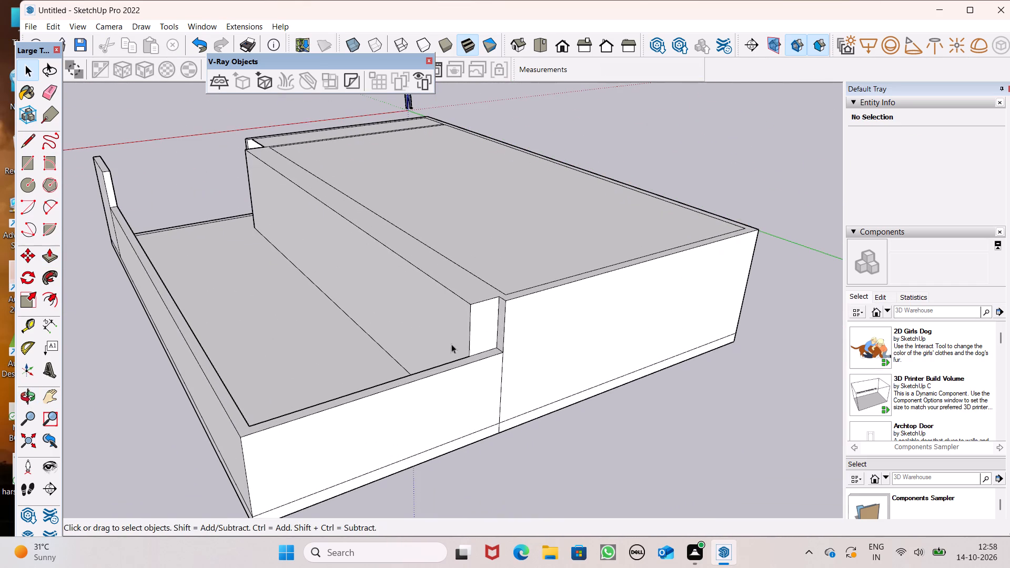
pyautogui.click(46, 260)
pyautogui.scroll(5, 429, 320)
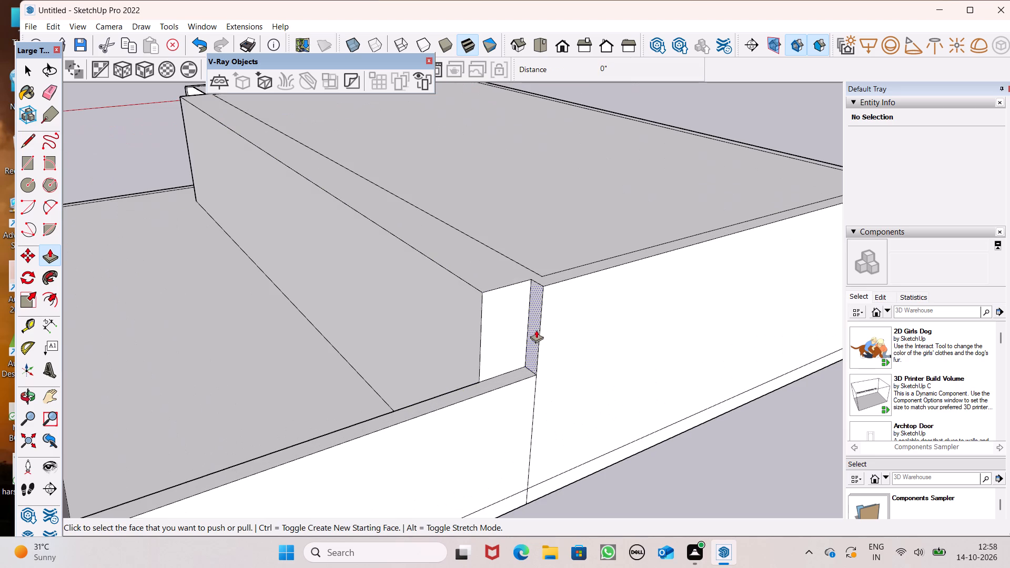
pyautogui.moveTo(532, 336); pyautogui.dragTo(477, 351)
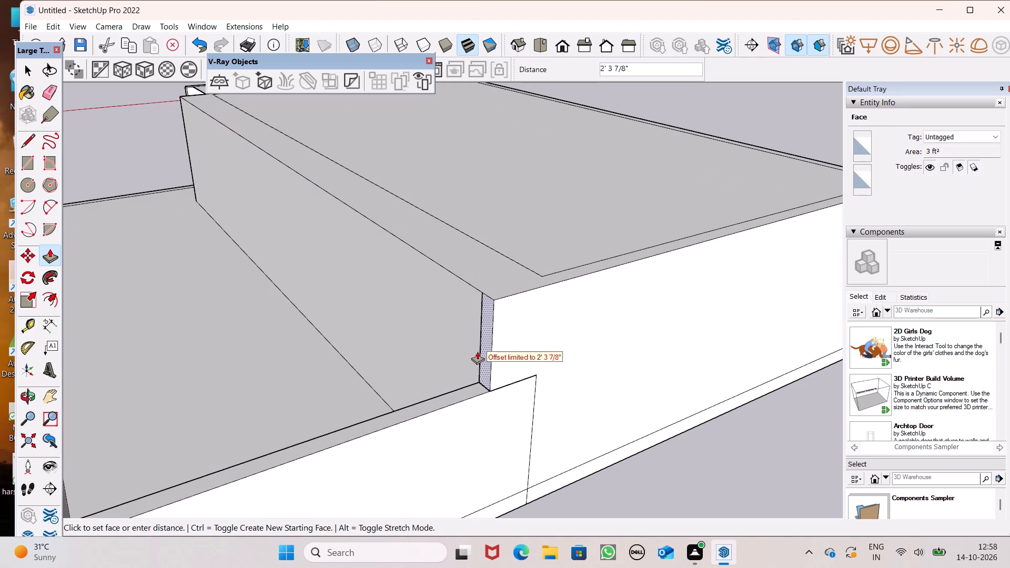
pyautogui.moveTo(477, 351); pyautogui.dragTo(464, 331)
pyautogui.scroll(-5, 468, 354)
pyautogui.moveTo(474, 381); pyautogui.dragTo(590, 382, button='middle')
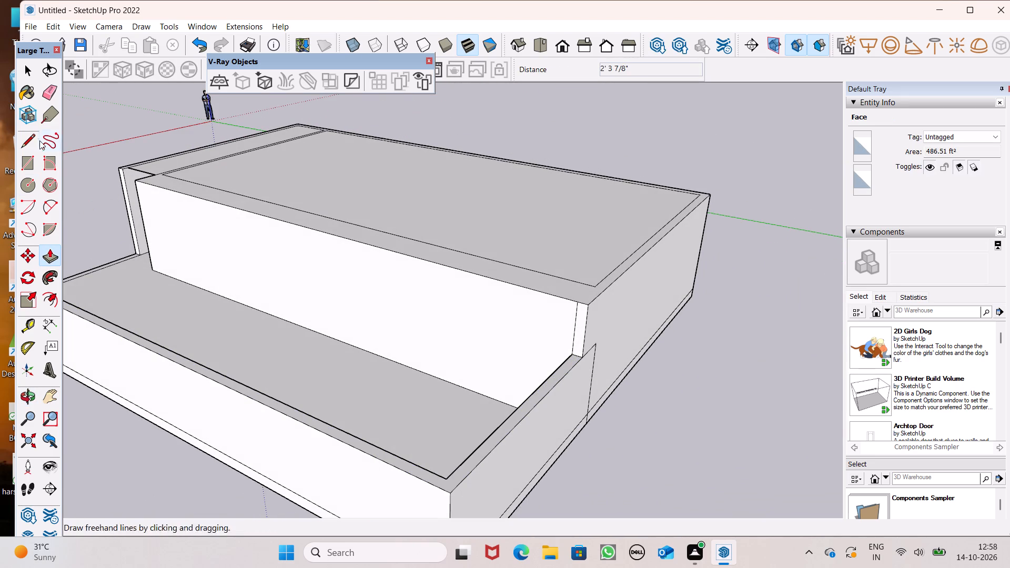
# Erase the vertical seam edge where the extended back wall end meets the long side face.
pyautogui.click(45, 94)
pyautogui.scroll(6, 504, 290)
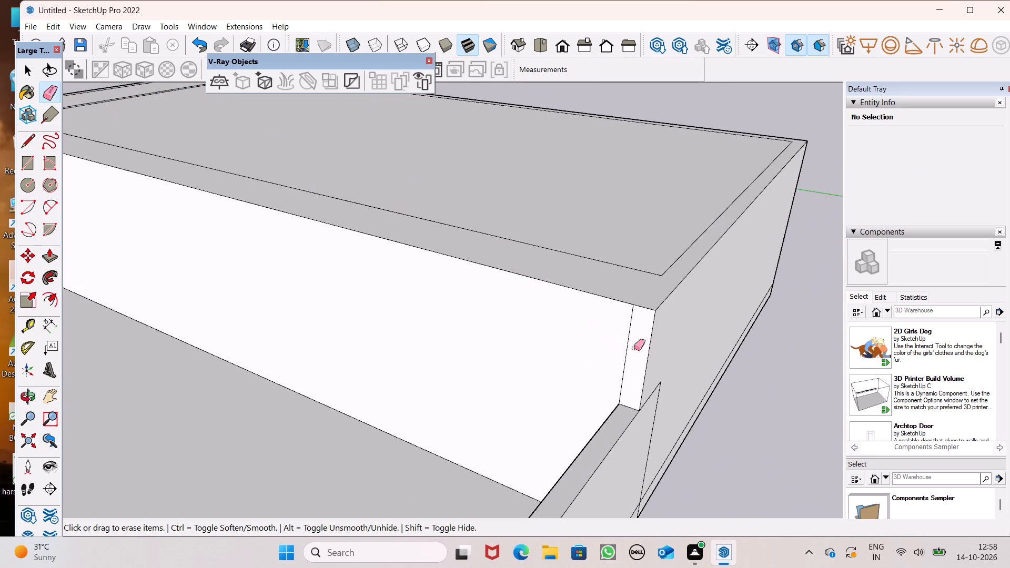
pyautogui.moveTo(631, 351); pyautogui.dragTo(622, 352)
pyautogui.click(620, 352)
pyautogui.scroll(-6, 610, 328)
pyautogui.moveTo(543, 336); pyautogui.dragTo(656, 394, button='middle')
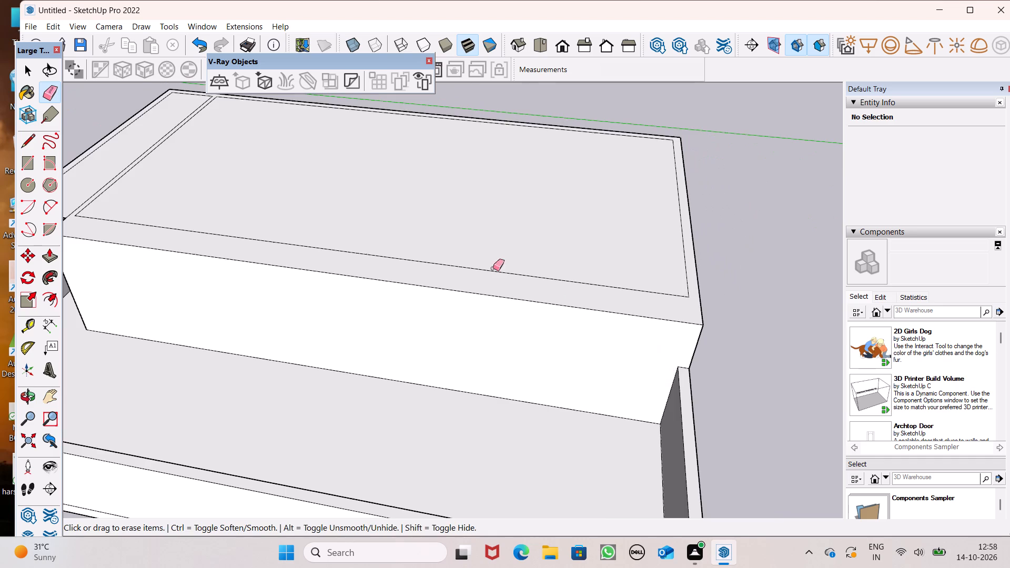
pyautogui.scroll(-5, 464, 247)
pyautogui.moveTo(402, 277); pyautogui.dragTo(525, 290, button='middle')
pyautogui.press('space')
pyautogui.scroll(-2, 407, 275)
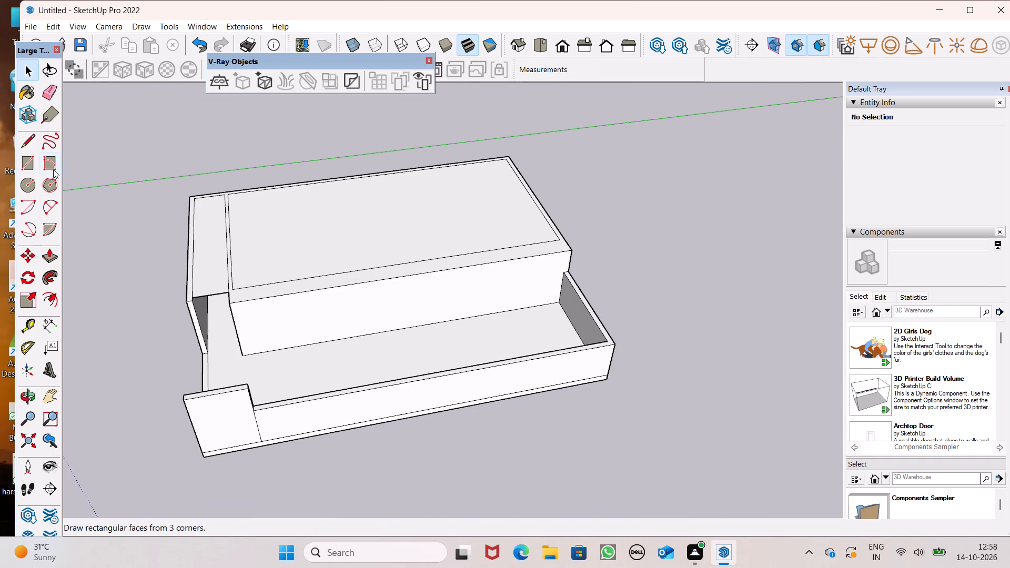
# Draw a rectangle over the open area, from the tall block's outer far corner to the raised end of the low wall.
pyautogui.click(25, 165)
pyautogui.moveTo(363, 301); pyautogui.dragTo(266, 372, button='middle')
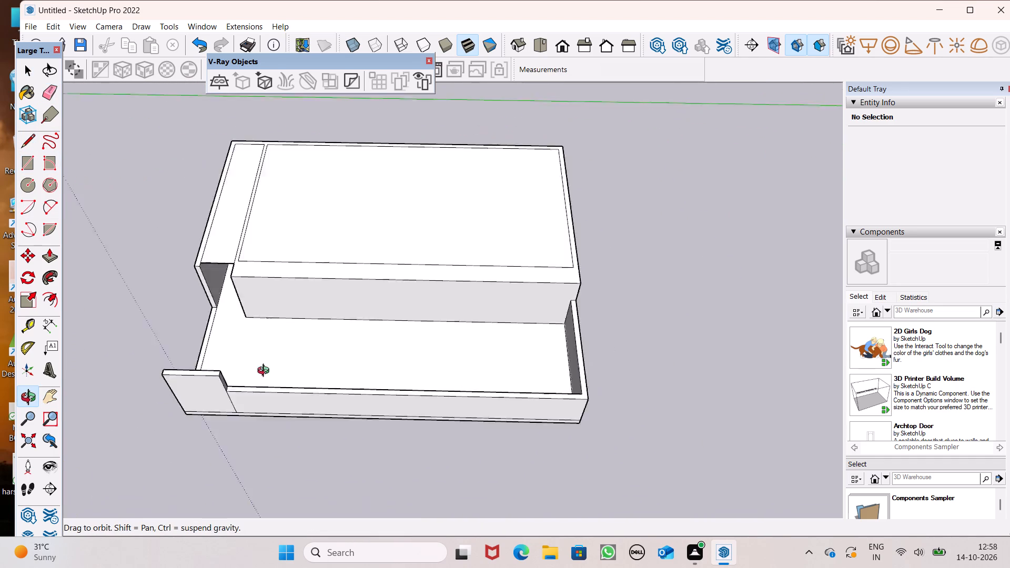
pyautogui.moveTo(266, 372); pyautogui.dragTo(609, 417, button='middle')
pyautogui.moveTo(245, 373); pyautogui.dragTo(362, 261, button='middle')
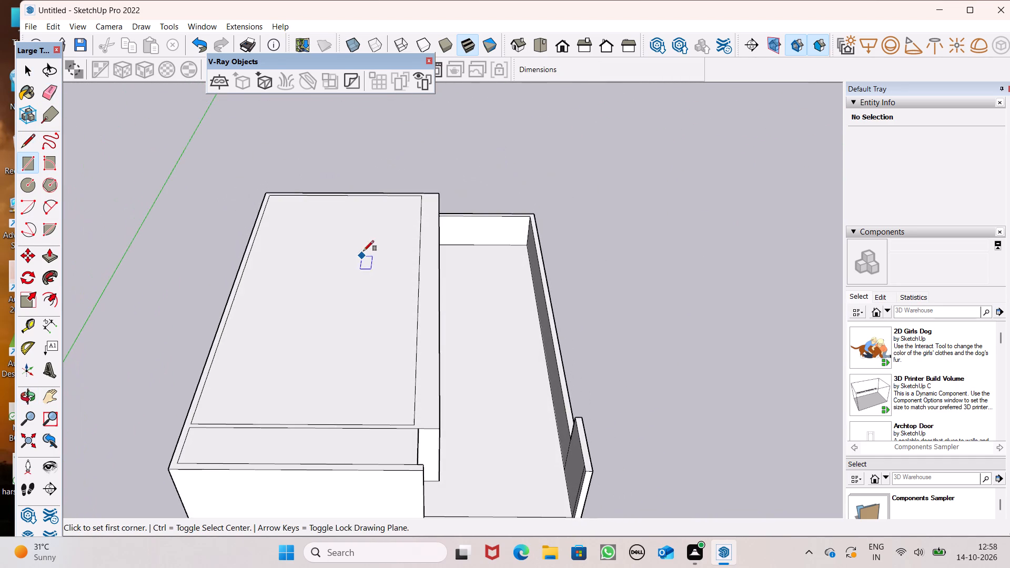
pyautogui.scroll(5, 447, 207)
pyautogui.click(432, 189)
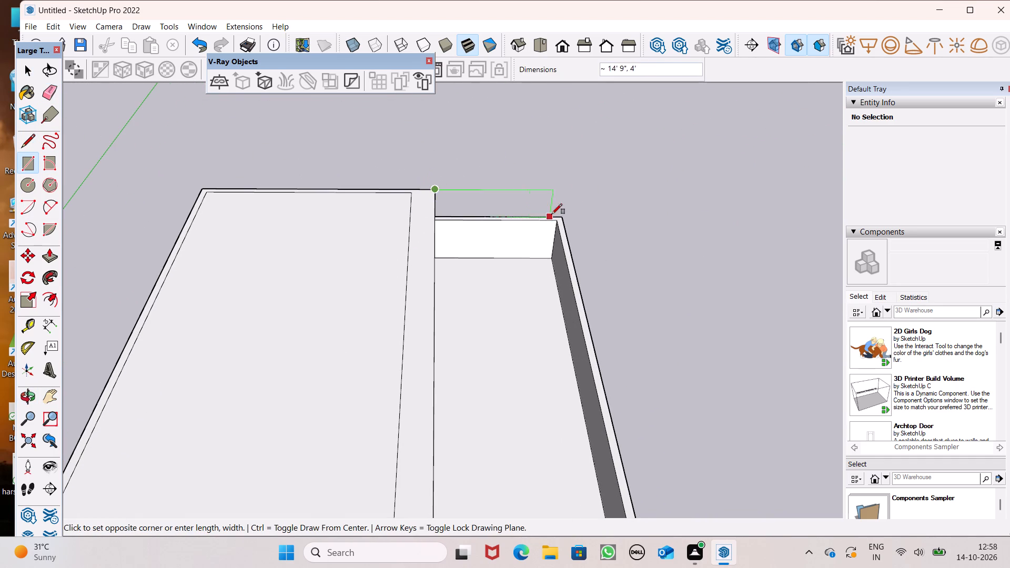
pyautogui.scroll(-4, 571, 211)
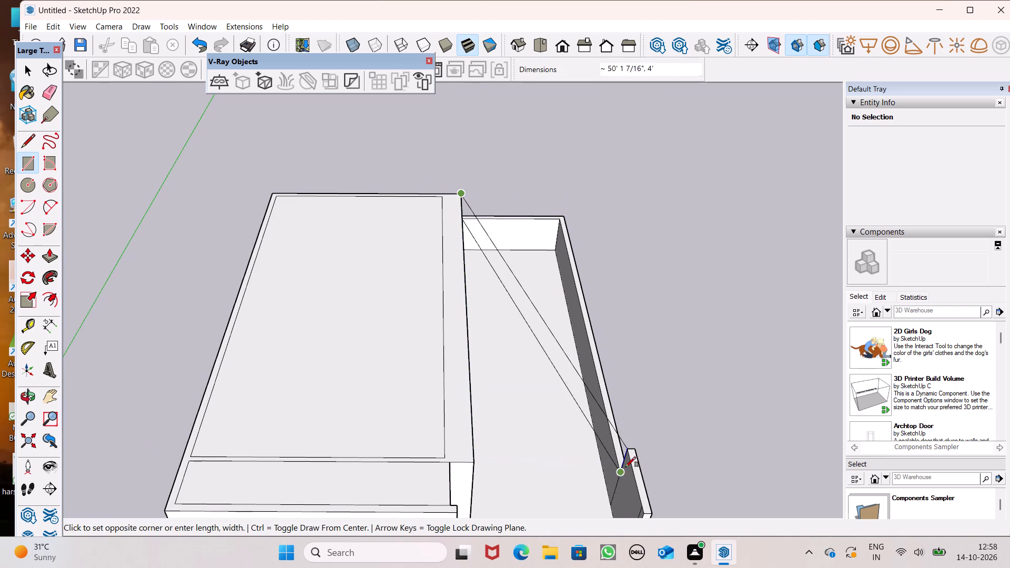
pyautogui.click(634, 471)
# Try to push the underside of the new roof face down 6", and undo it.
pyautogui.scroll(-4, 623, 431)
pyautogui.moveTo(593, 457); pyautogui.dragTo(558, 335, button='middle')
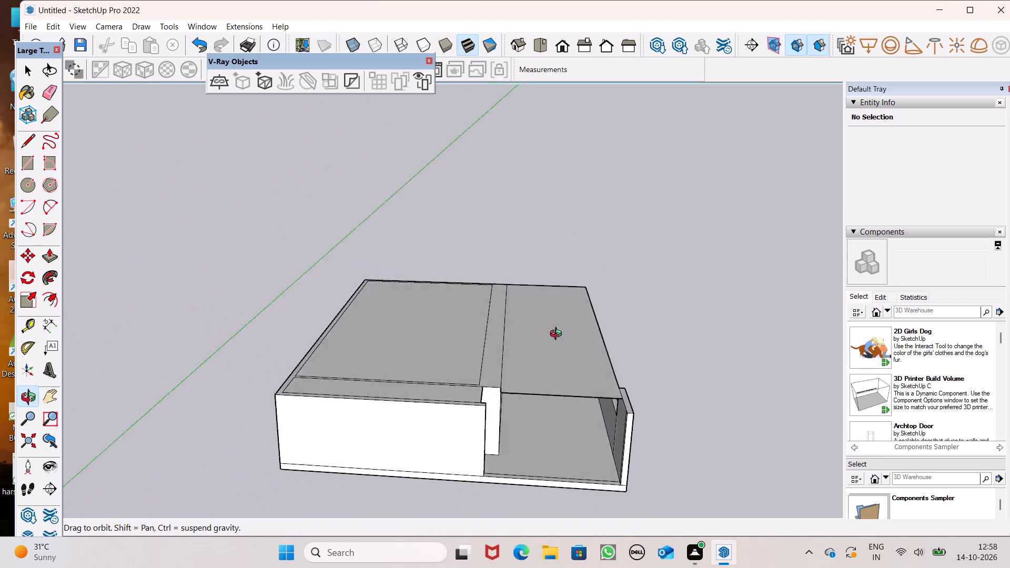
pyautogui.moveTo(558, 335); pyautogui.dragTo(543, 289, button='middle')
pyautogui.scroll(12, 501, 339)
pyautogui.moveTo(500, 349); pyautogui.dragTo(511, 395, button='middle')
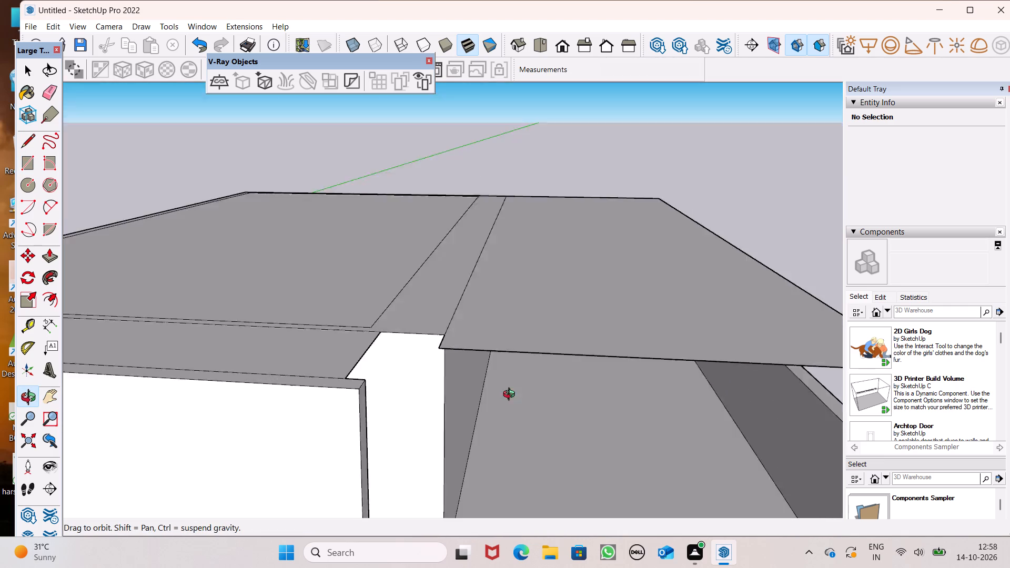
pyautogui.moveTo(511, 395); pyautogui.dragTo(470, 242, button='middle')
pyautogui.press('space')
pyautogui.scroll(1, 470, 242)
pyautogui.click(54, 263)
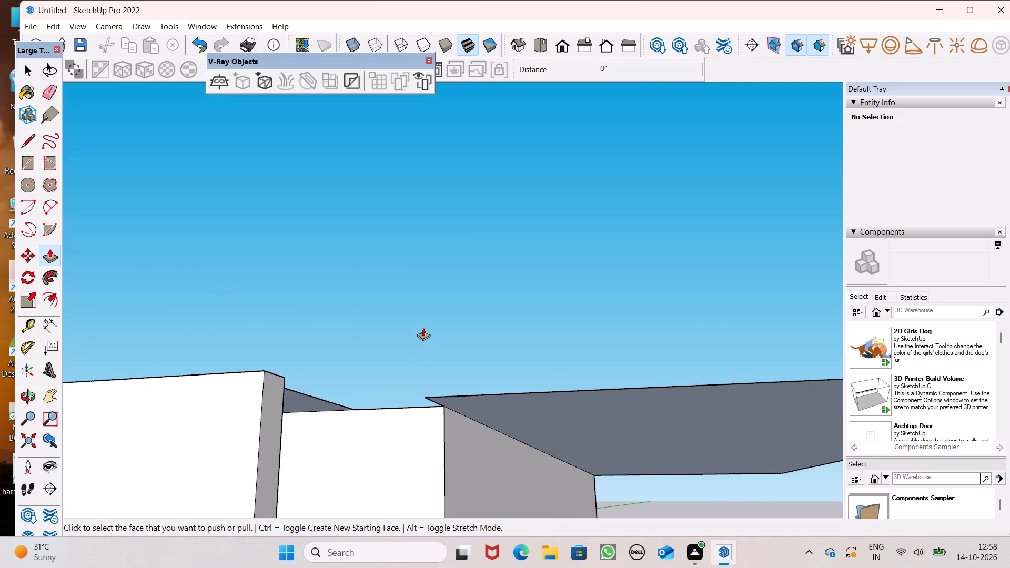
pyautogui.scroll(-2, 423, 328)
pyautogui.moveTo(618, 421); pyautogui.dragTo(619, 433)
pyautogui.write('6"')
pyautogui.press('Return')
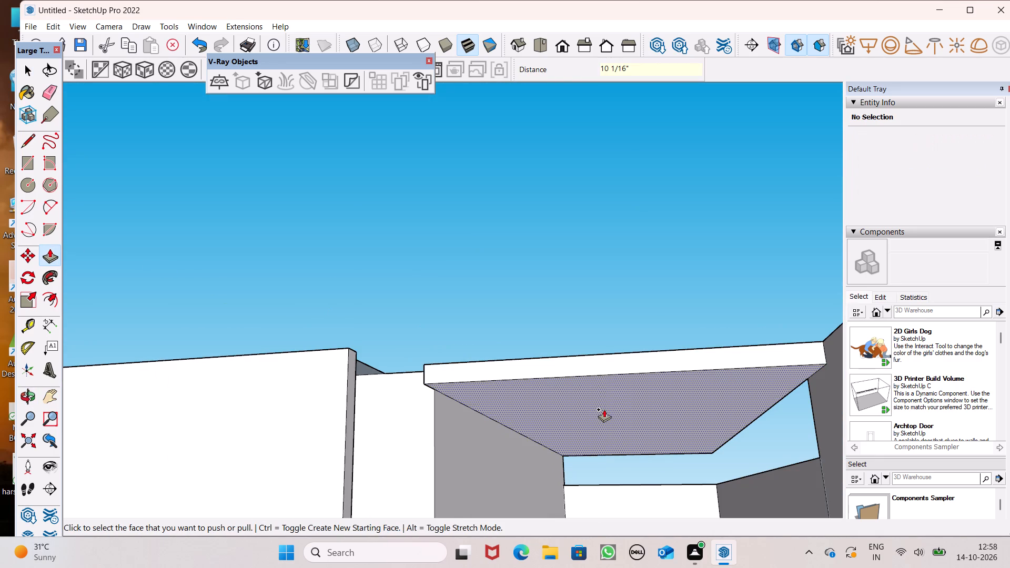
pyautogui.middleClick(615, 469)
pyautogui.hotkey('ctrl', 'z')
# Push the underside of the roof face over the open area down about 6" to form a slab.
pyautogui.moveTo(589, 410); pyautogui.dragTo(585, 419)
pyautogui.press('6')
pyautogui.hotkey('shift', '"')
pyautogui.press('Return')
# Push the top face of the large enclosed room down, entering 6" as the distance.
pyautogui.moveTo(589, 415); pyautogui.dragTo(623, 452, button='middle')
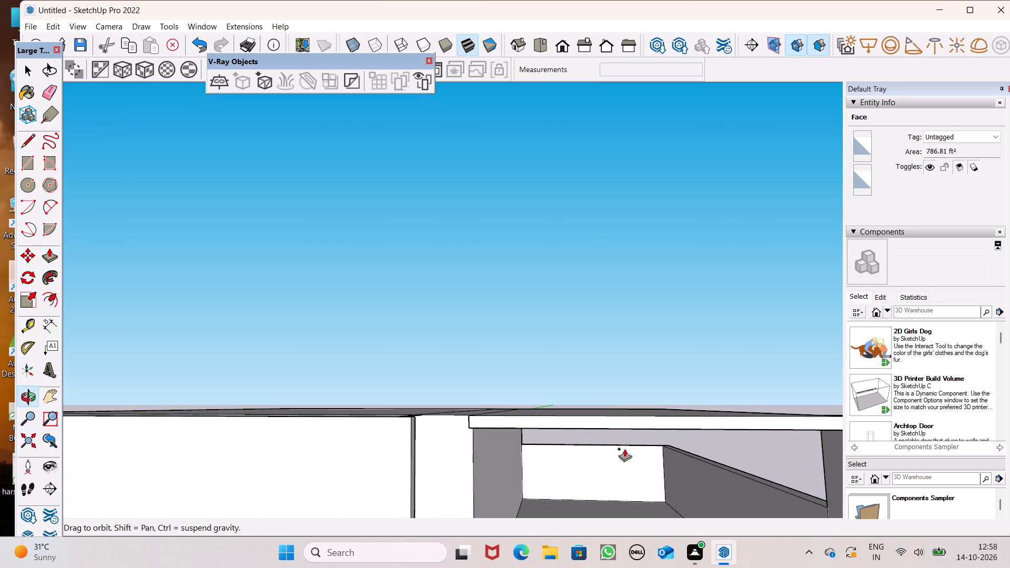
pyautogui.moveTo(382, 391); pyautogui.dragTo(418, 413, button='middle')
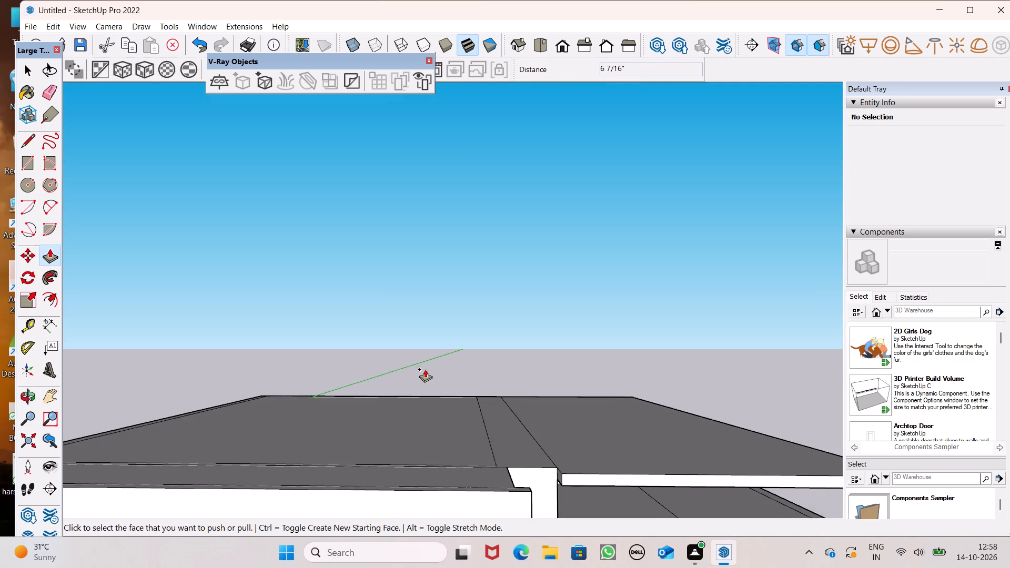
pyautogui.scroll(-1, 426, 364)
pyautogui.moveTo(422, 402); pyautogui.dragTo(426, 416)
pyautogui.write('6"')
pyautogui.press('Return')
pyautogui.click(426, 416)
# Push the top face of the narrow front room down to give it thickness, entering 6" as the distance.
pyautogui.scroll(-3, 431, 414)
pyautogui.press('space')
pyautogui.moveTo(448, 435); pyautogui.dragTo(276, 361, button='middle')
pyautogui.scroll(8, 290, 366)
pyautogui.scroll(-1, 291, 361)
pyautogui.scroll(5, 291, 361)
pyautogui.moveTo(275, 375); pyautogui.dragTo(232, 409, button='middle')
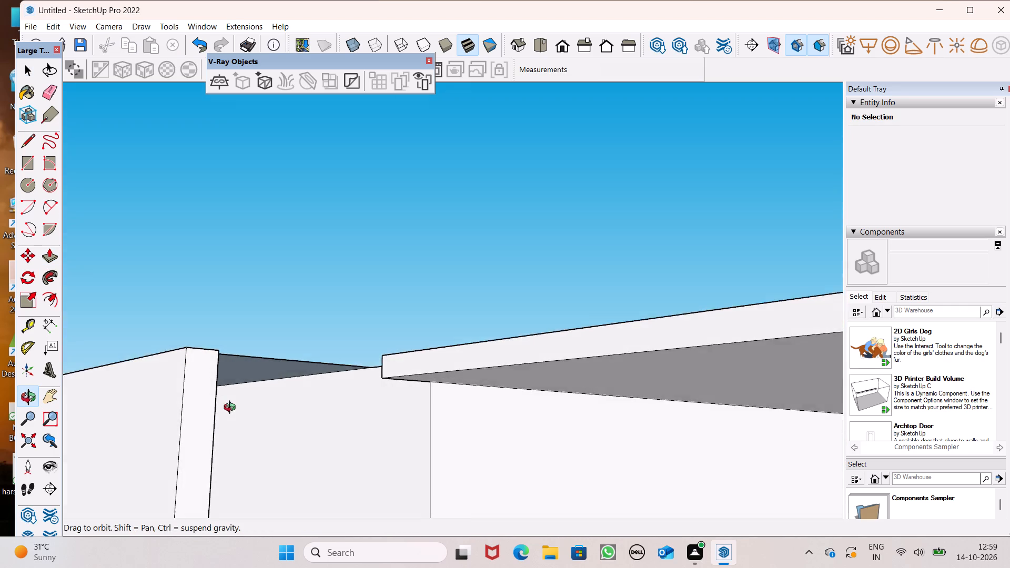
pyautogui.moveTo(232, 409); pyautogui.dragTo(227, 375, button='middle')
pyautogui.scroll(1, 230, 334)
pyautogui.moveTo(231, 377); pyautogui.dragTo(191, 489, button='middle')
pyautogui.scroll(1, 369, 262)
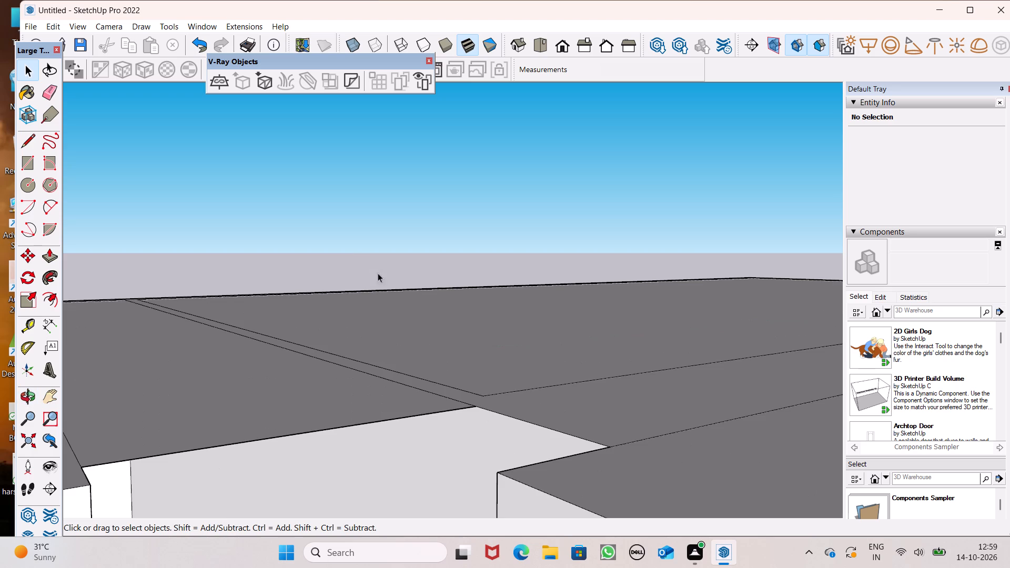
pyautogui.click(56, 265)
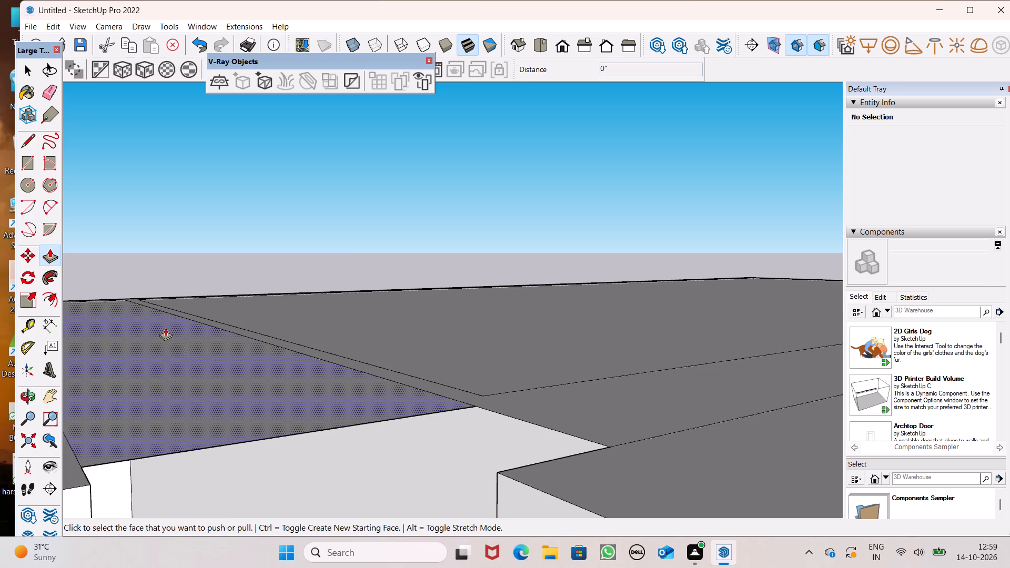
pyautogui.moveTo(188, 351); pyautogui.dragTo(190, 363)
pyautogui.write('6"')
pyautogui.moveTo(190, 363); pyautogui.dragTo(193, 364)
pyautogui.press('Return')
# Pull the open end face of the roof slab about 3' 3 3/8" outward toward the end of the low wall.
pyautogui.scroll(-5, 250, 323)
pyautogui.moveTo(324, 392); pyautogui.dragTo(454, 402, button='middle')
pyautogui.scroll(-2, 356, 322)
pyautogui.scroll(1, 438, 392)
pyautogui.moveTo(439, 397); pyautogui.dragTo(452, 430, button='middle')
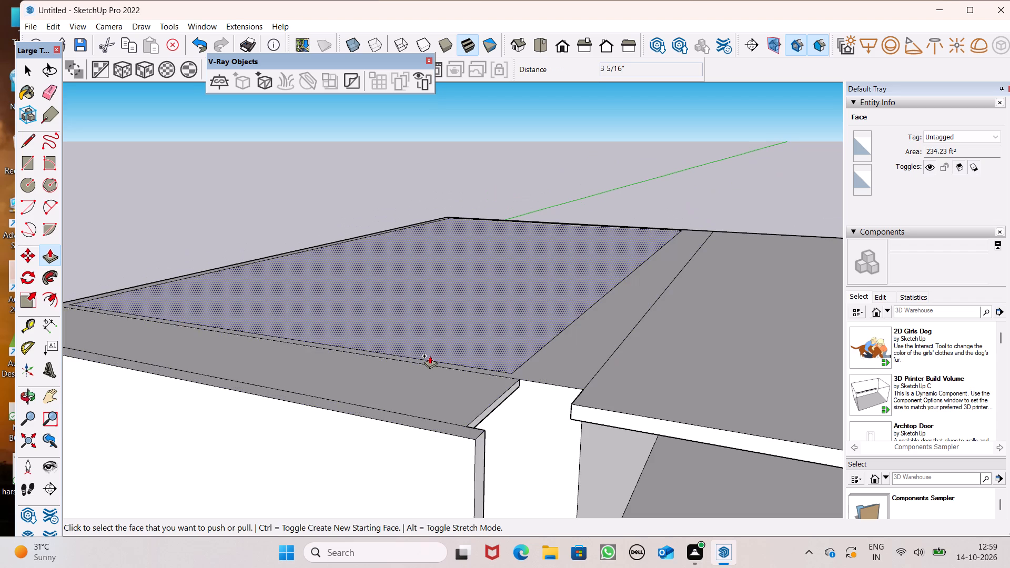
pyautogui.scroll(-2, 430, 356)
pyautogui.scroll(-2, 122, 237)
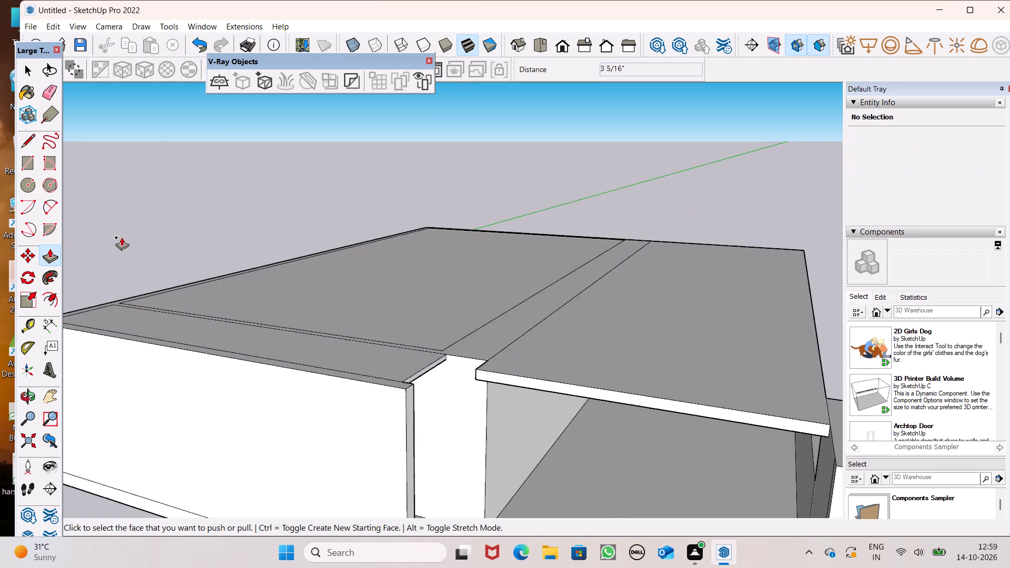
pyautogui.scroll(-1, 122, 237)
pyautogui.scroll(1, 340, 329)
pyautogui.moveTo(406, 344); pyautogui.dragTo(446, 435, button='middle')
pyautogui.scroll(1, 446, 435)
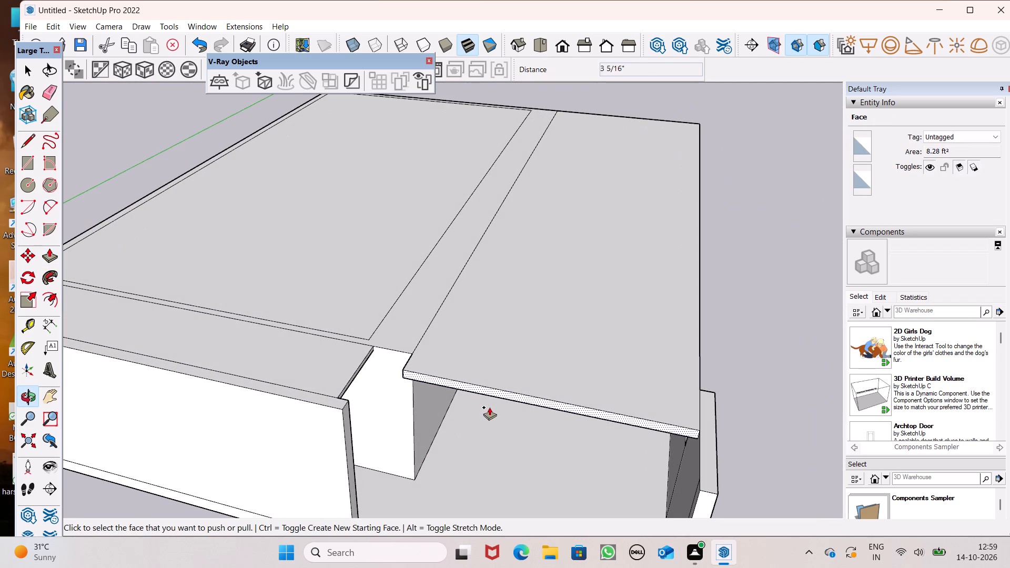
pyautogui.moveTo(449, 384); pyautogui.dragTo(451, 408)
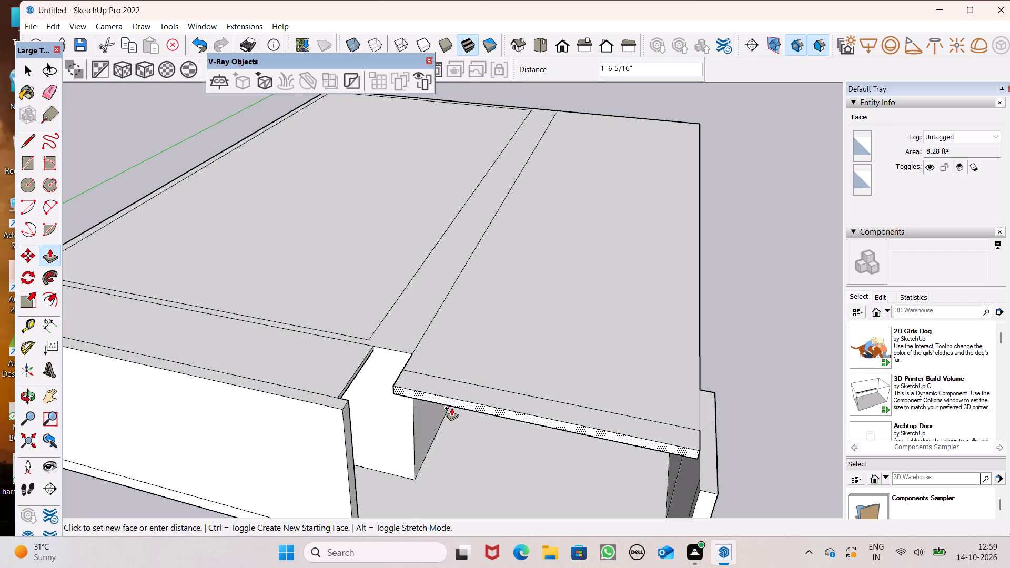
pyautogui.moveTo(451, 408); pyautogui.dragTo(478, 457)
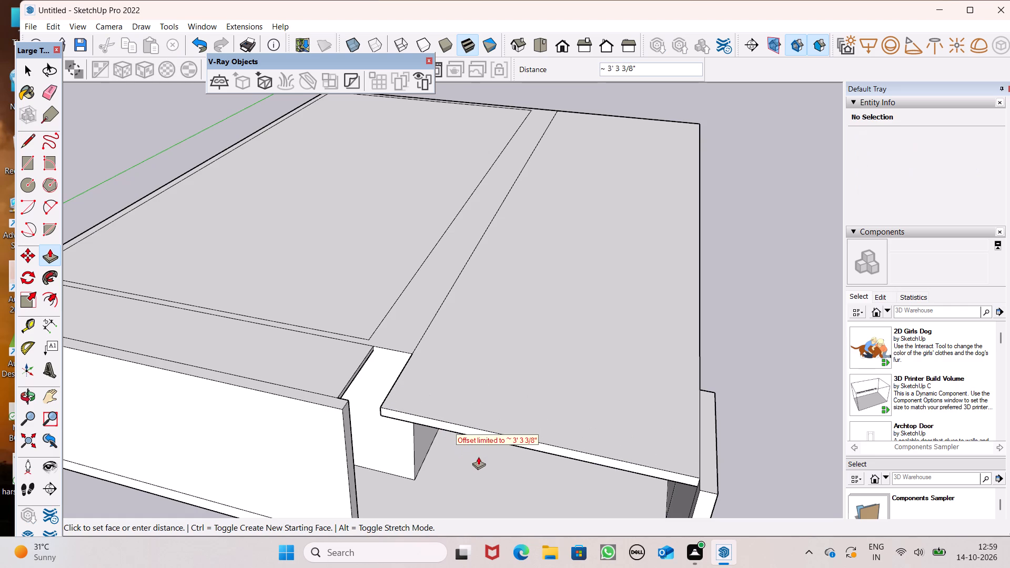
pyautogui.moveTo(478, 457); pyautogui.dragTo(478, 457)
# Pull the roof slab's end face out another 9", flush with the end of the low wall.
pyautogui.scroll(-6, 456, 335)
pyautogui.moveTo(517, 410); pyautogui.dragTo(520, 437, button='middle')
pyautogui.scroll(6, 653, 433)
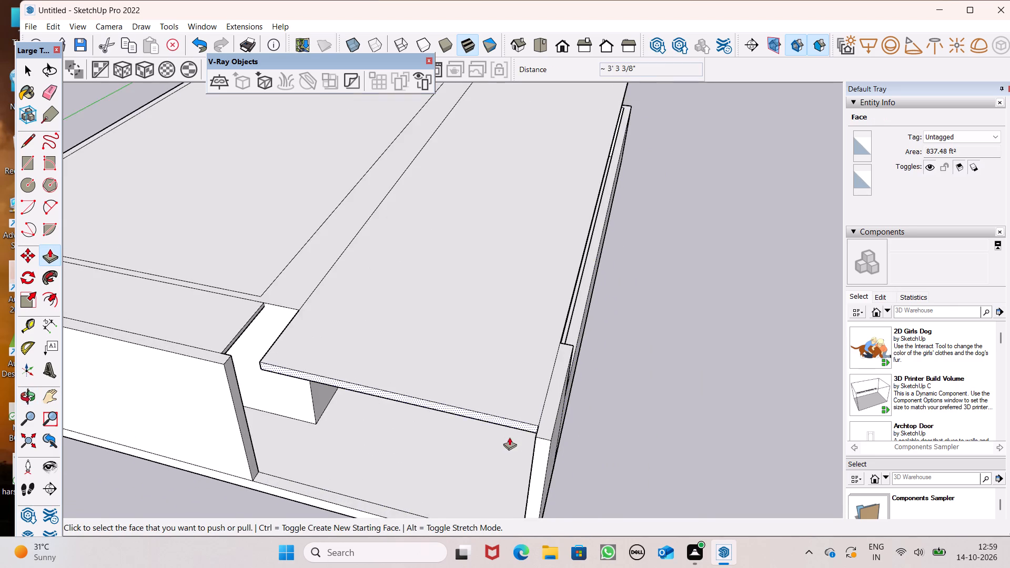
pyautogui.scroll(5, 513, 438)
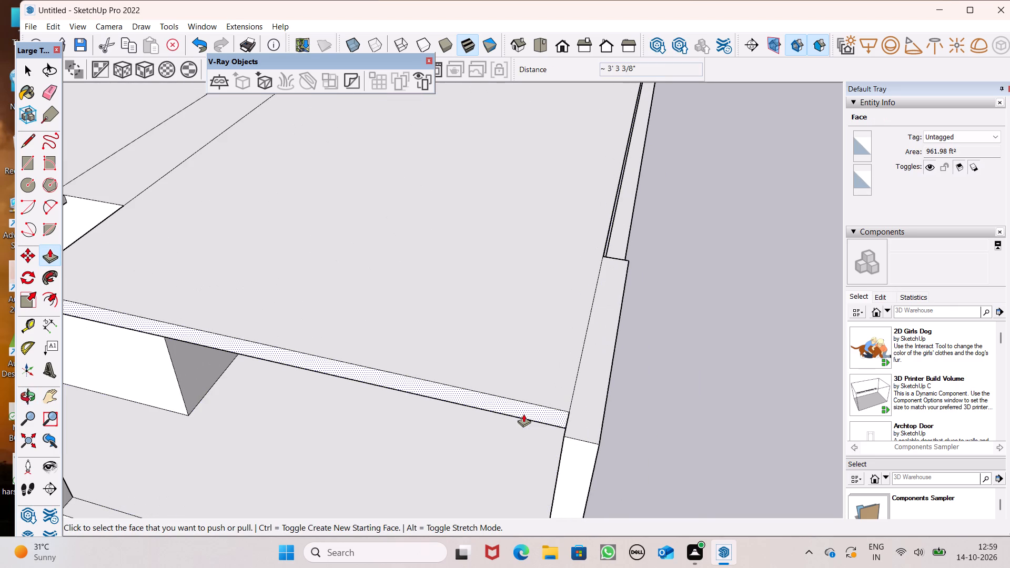
pyautogui.moveTo(523, 413); pyautogui.dragTo(569, 439)
# Pull the exposed side edge of the narrow front room's top outward, flush with the end of its front wall.
pyautogui.scroll(-1, 521, 354)
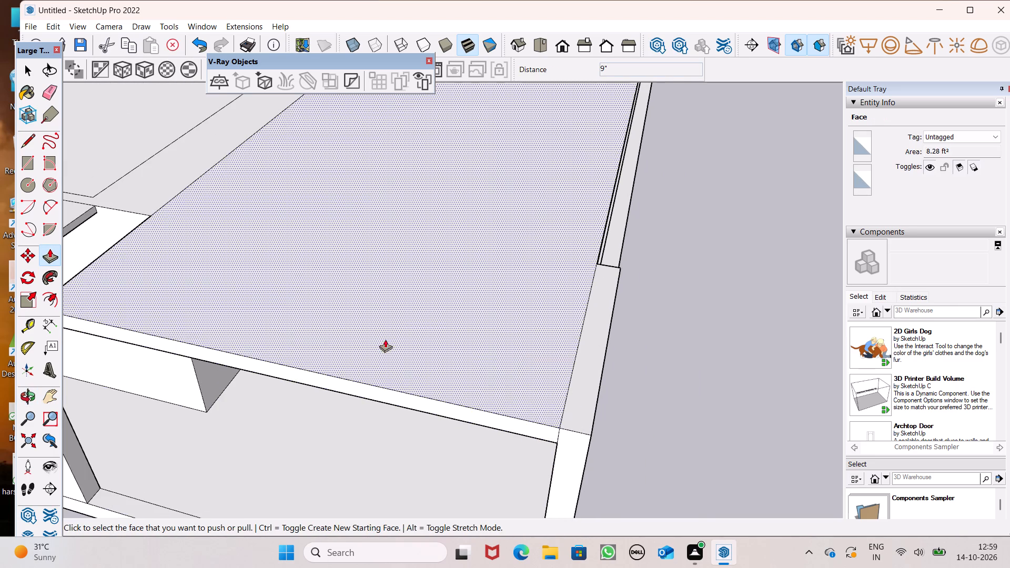
pyautogui.scroll(-7, 413, 318)
pyautogui.scroll(1, 283, 328)
pyautogui.moveTo(283, 328); pyautogui.dragTo(355, 317, button='middle')
pyautogui.scroll(8, 185, 314)
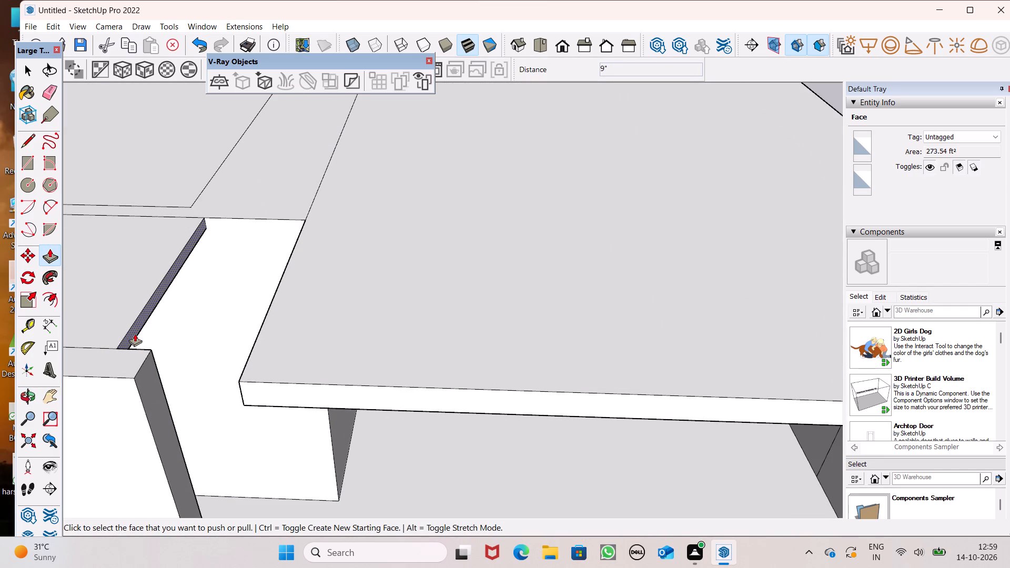
pyautogui.moveTo(135, 333); pyautogui.dragTo(247, 347)
# Pull the roof slab's exposed side face across the gap until it meets the side edge of the front room's top.
pyautogui.scroll(-3, 336, 328)
pyautogui.scroll(1, 132, 337)
pyautogui.moveTo(186, 350); pyautogui.dragTo(351, 321, button='middle')
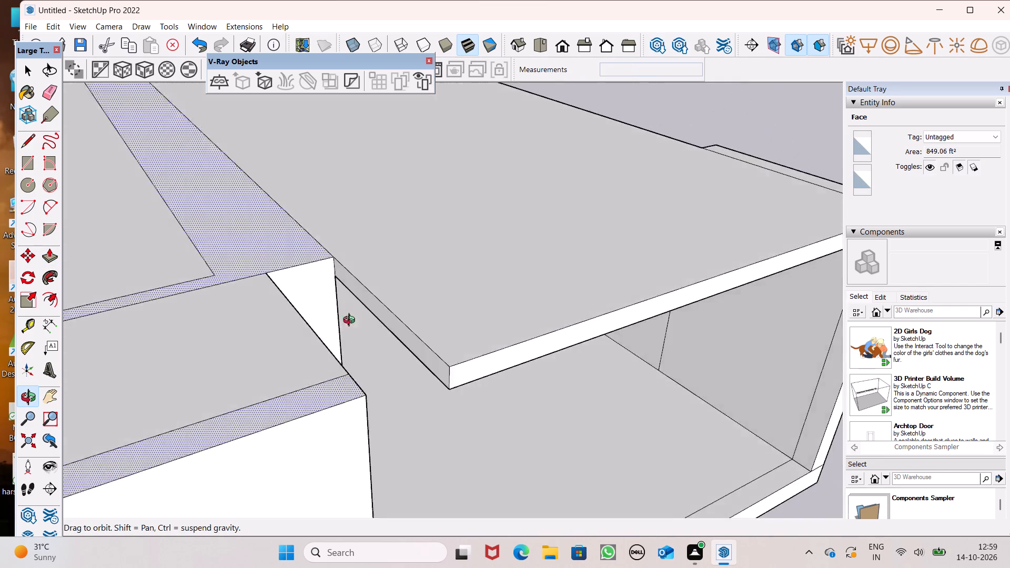
pyautogui.moveTo(351, 321); pyautogui.dragTo(395, 307, button='middle')
pyautogui.scroll(3, 397, 318)
pyautogui.moveTo(491, 328); pyautogui.dragTo(396, 408)
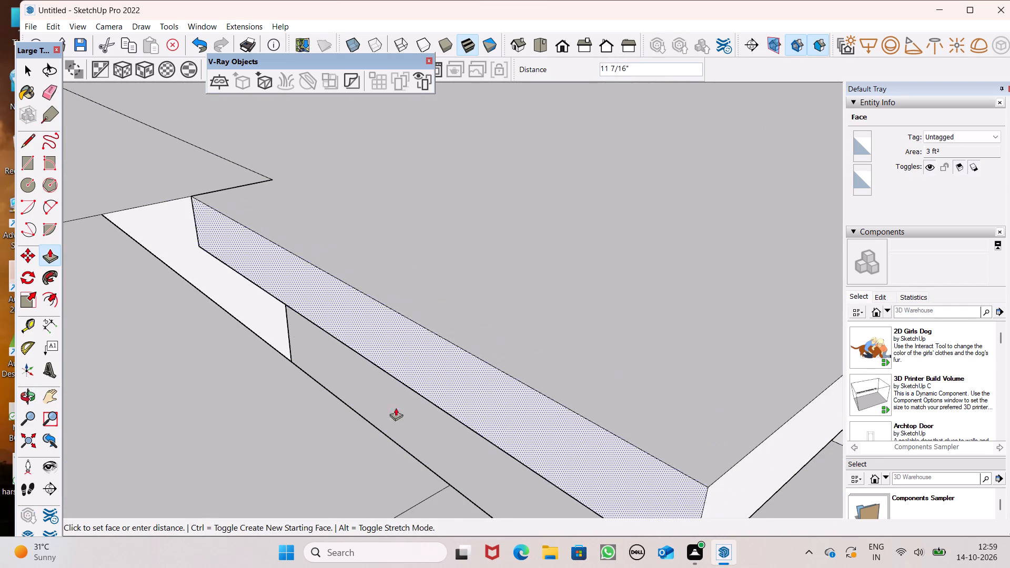
pyautogui.moveTo(396, 408); pyautogui.dragTo(362, 427)
pyautogui.moveTo(362, 427); pyautogui.dragTo(299, 438)
pyautogui.scroll(-7, 367, 301)
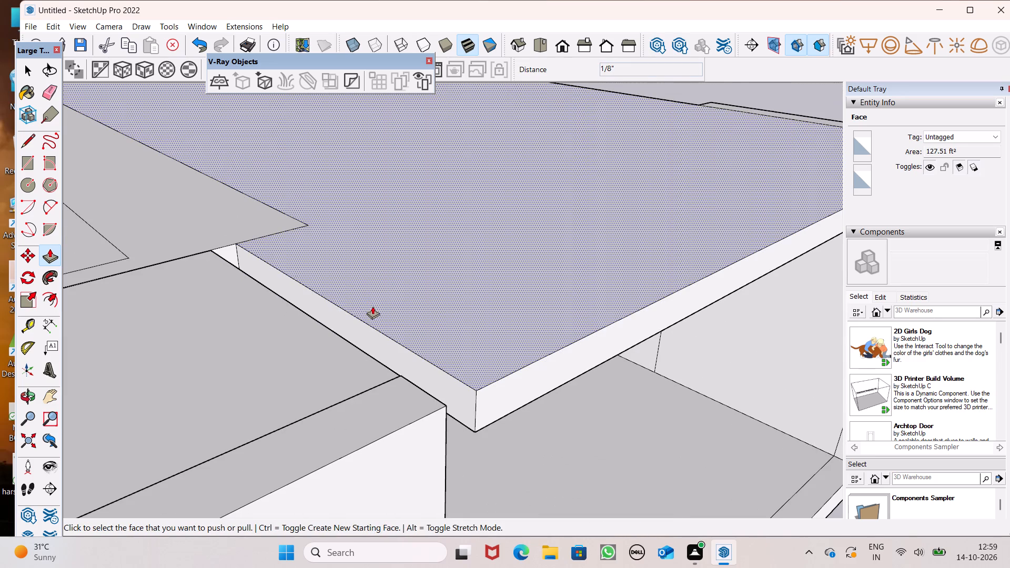
pyautogui.hotkey('ctrl', 'z')
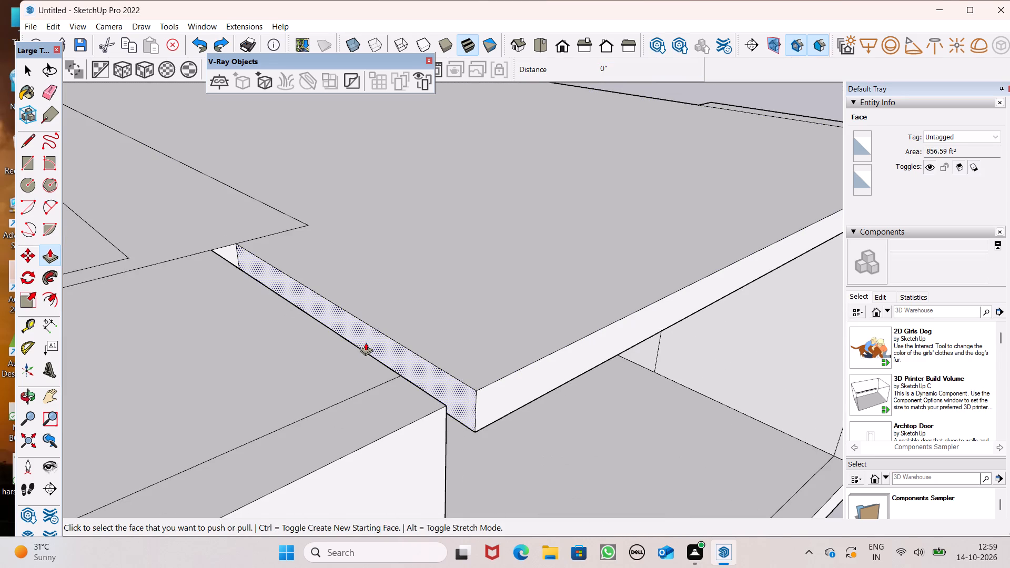
pyautogui.moveTo(366, 342); pyautogui.dragTo(339, 368)
pyautogui.scroll(-5, 325, 296)
pyautogui.moveTo(406, 342); pyautogui.dragTo(311, 382, button='middle')
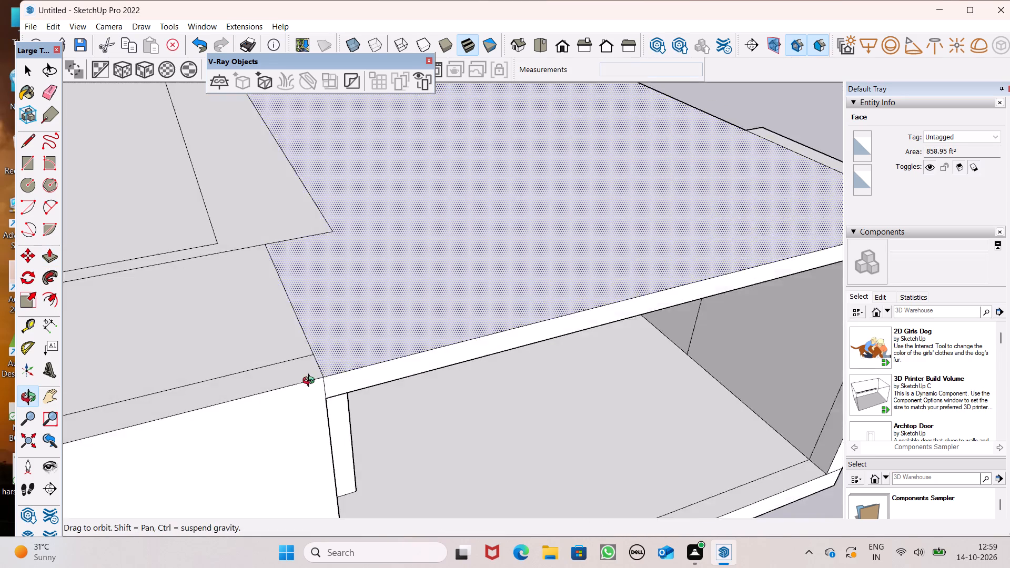
pyautogui.moveTo(311, 382); pyautogui.dragTo(306, 376, button='middle')
# Erase the seam lines on the top surface between the large room, the front room and the roof slab.
pyautogui.press('space')
pyautogui.scroll(-7, 390, 283)
pyautogui.scroll(1, 434, 348)
pyautogui.moveTo(434, 349); pyautogui.dragTo(373, 393, button='middle')
pyautogui.scroll(-13, 393, 287)
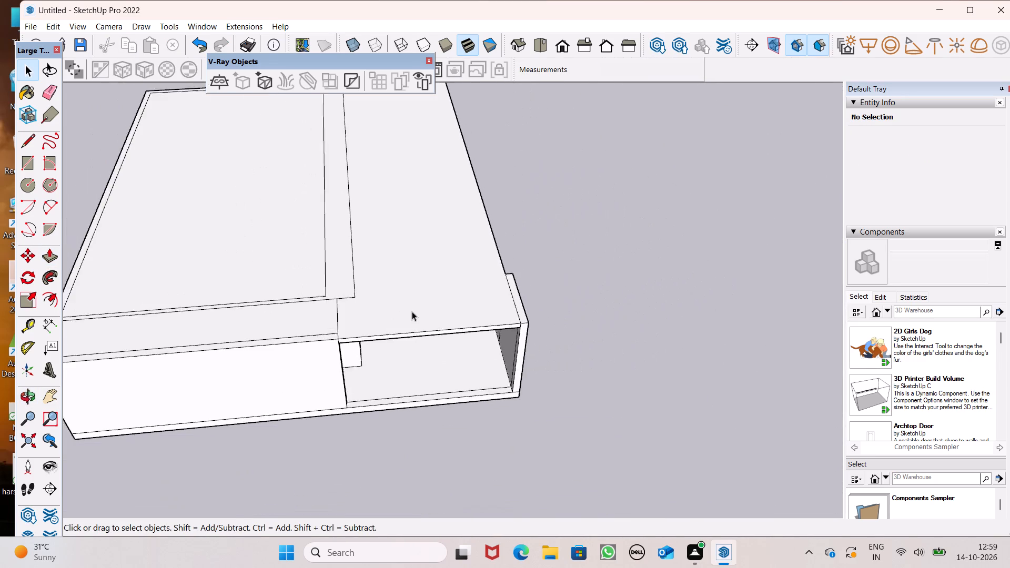
pyautogui.scroll(-7, 412, 311)
pyautogui.moveTo(413, 275); pyautogui.dragTo(377, 401, button='middle')
pyautogui.scroll(1, 366, 367)
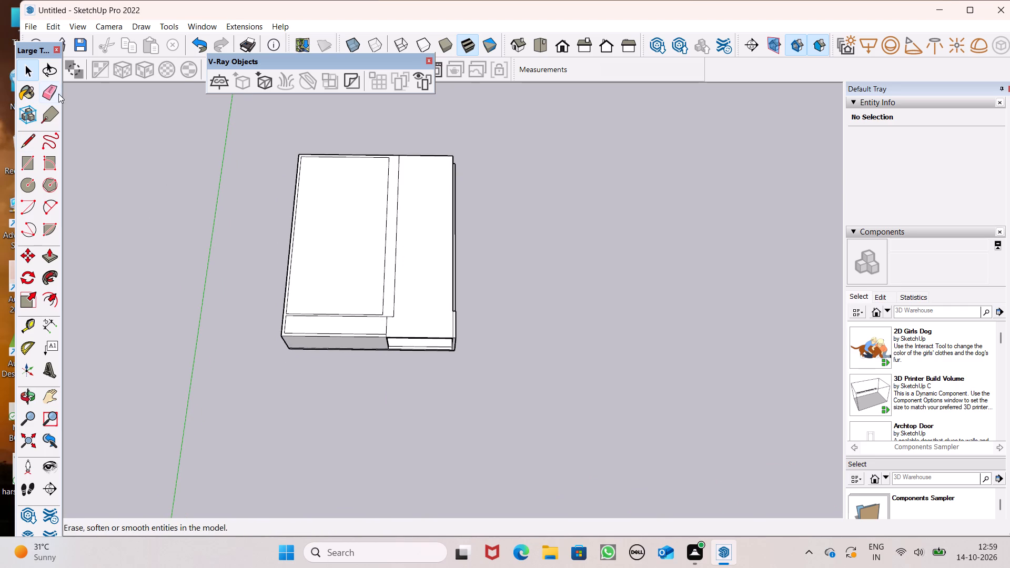
pyautogui.doubleClick(58, 94)
pyautogui.scroll(7, 303, 244)
pyautogui.moveTo(445, 266); pyautogui.dragTo(503, 280)
pyautogui.moveTo(486, 299); pyautogui.dragTo(449, 319)
pyautogui.moveTo(429, 369); pyautogui.dragTo(430, 412)
pyautogui.moveTo(461, 410); pyautogui.dragTo(478, 412)
pyautogui.click(479, 412)
pyautogui.moveTo(479, 412); pyautogui.dragTo(472, 419)
pyautogui.click(472, 414)
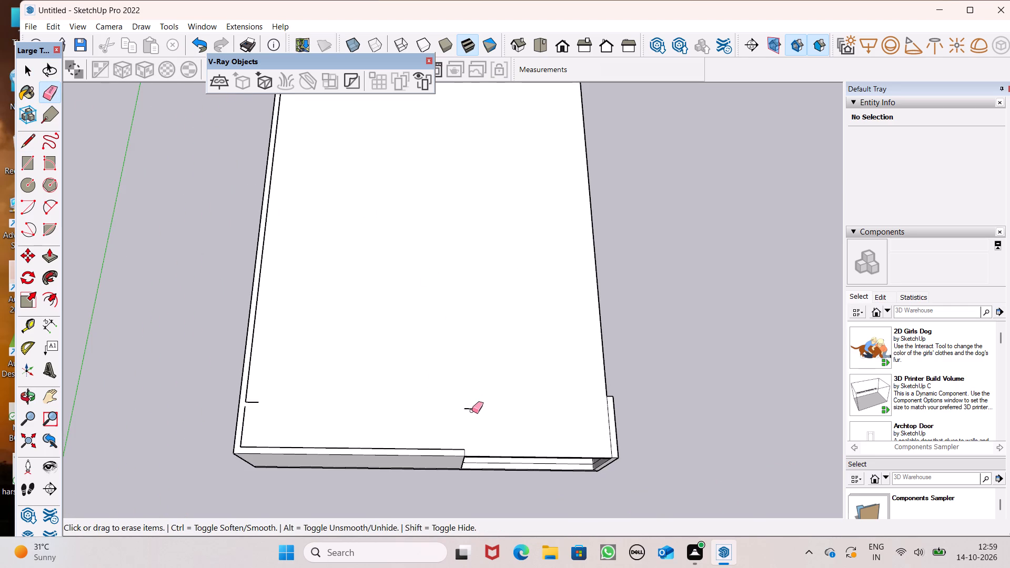
pyautogui.click(472, 407)
# Erase the short leftover line segment in the middle of the roof near the front room.
pyautogui.scroll(-4, 464, 417)
pyautogui.moveTo(508, 448); pyautogui.dragTo(412, 7, button='middle')
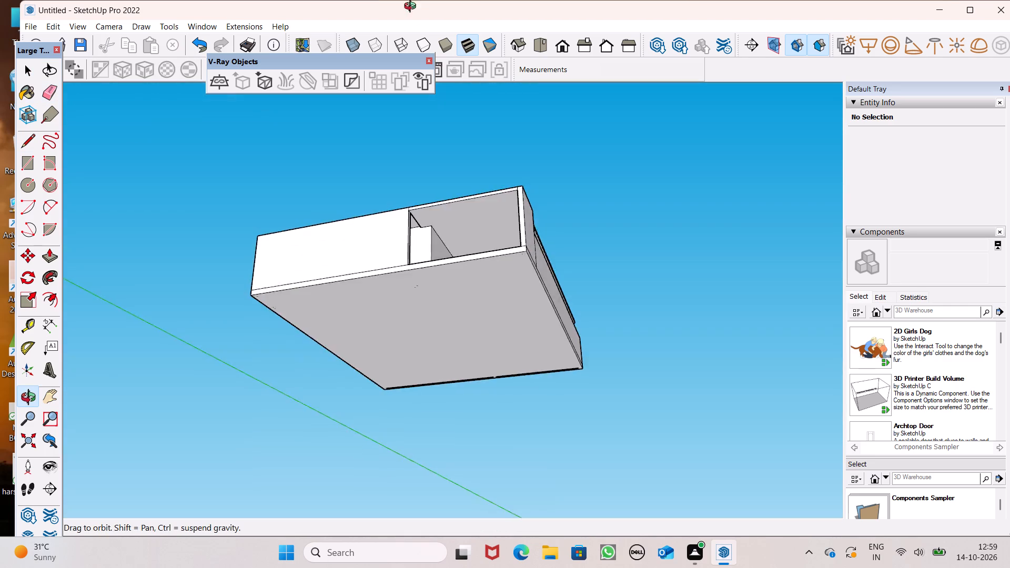
pyautogui.moveTo(412, 7); pyautogui.dragTo(449, 332, button='middle')
pyautogui.scroll(1, 403, 310)
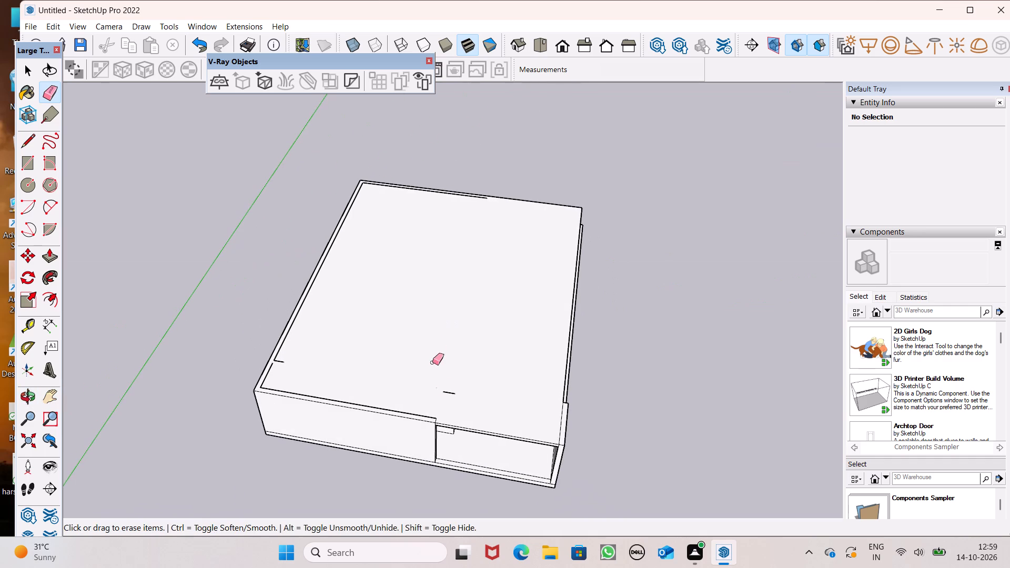
pyautogui.moveTo(452, 399); pyautogui.dragTo(449, 389)
pyautogui.click(449, 389)
# Erase the inner wall lines and leftover stub along the roof's long side opposite the former open area.
pyautogui.scroll(6, 309, 351)
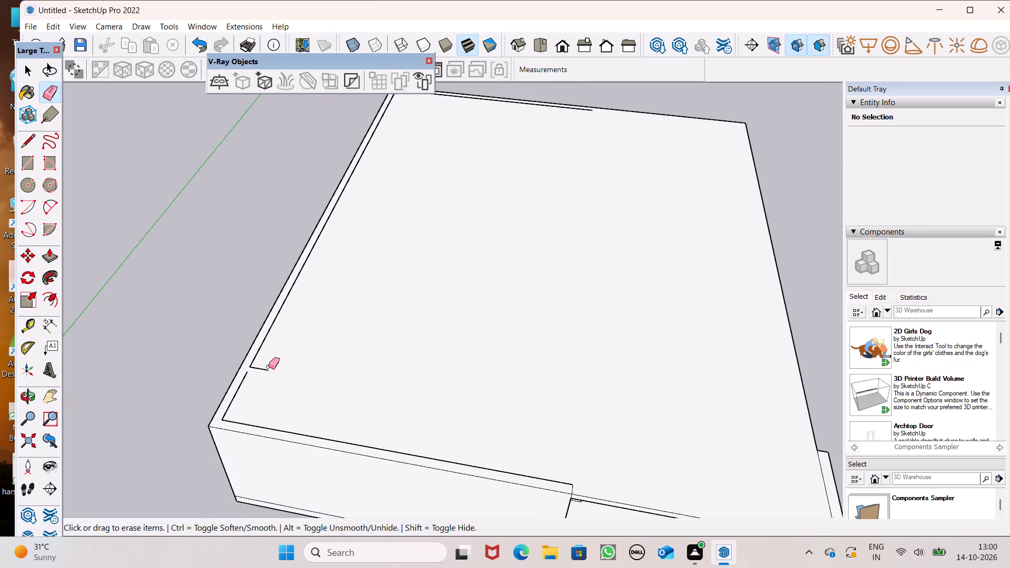
pyautogui.moveTo(266, 367); pyautogui.dragTo(259, 373)
pyautogui.click(254, 361)
pyautogui.doubleClick(249, 368)
pyautogui.click(245, 378)
pyautogui.click(247, 392)
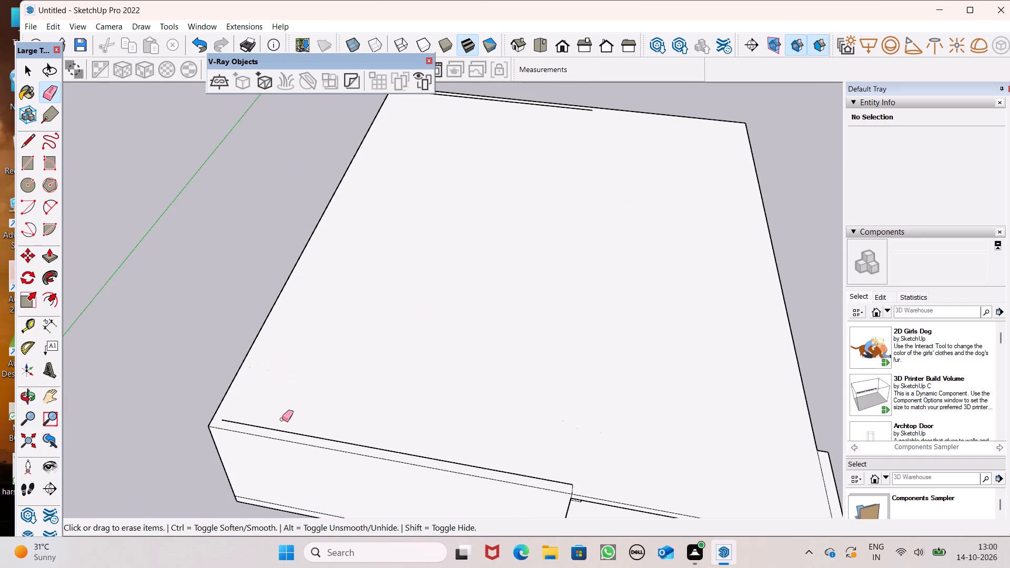
# Erase the inner line and its leftover stub running along the roof's front edge.
pyautogui.click(291, 439)
pyautogui.doubleClick(294, 438)
pyautogui.click(314, 434)
pyautogui.moveTo(317, 429); pyautogui.dragTo(317, 437)
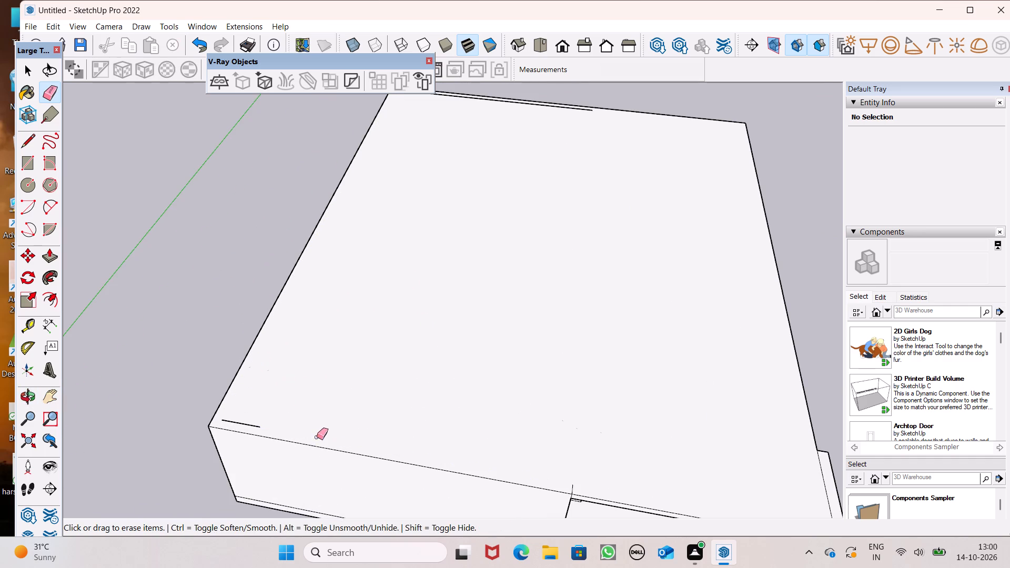
pyautogui.moveTo(317, 437); pyautogui.dragTo(317, 438)
pyautogui.moveTo(246, 409); pyautogui.dragTo(238, 422)
pyautogui.click(238, 422)
# Erase the remaining inner line along the far edge of the roof, opposite the front.
pyautogui.scroll(-7, 351, 311)
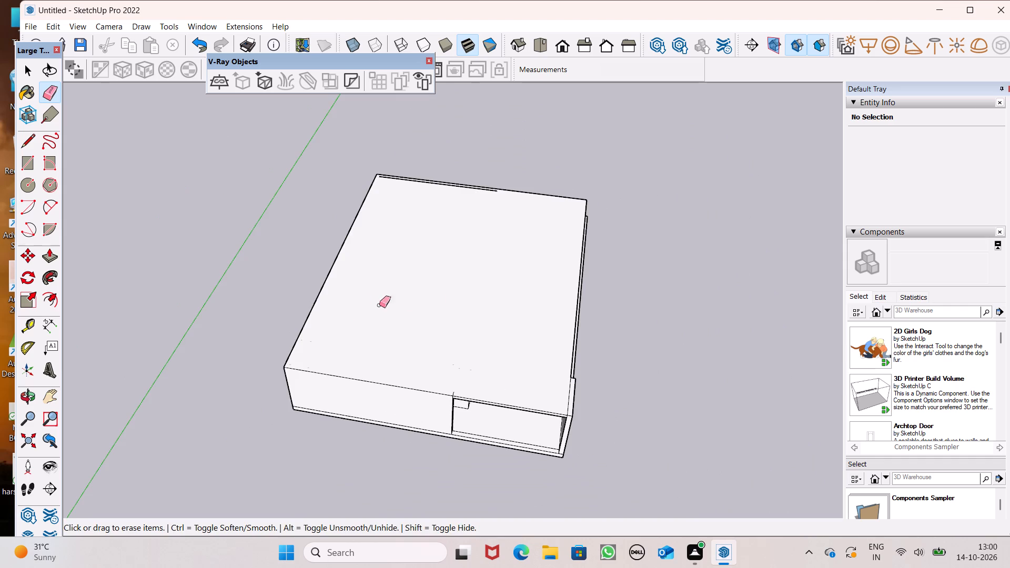
pyautogui.scroll(6, 431, 303)
pyautogui.moveTo(431, 303); pyautogui.dragTo(450, 246, button='middle')
pyautogui.scroll(-6, 460, 206)
pyautogui.moveTo(445, 214); pyautogui.dragTo(239, 399, button='middle')
pyautogui.moveTo(200, 338); pyautogui.dragTo(181, 287, button='middle')
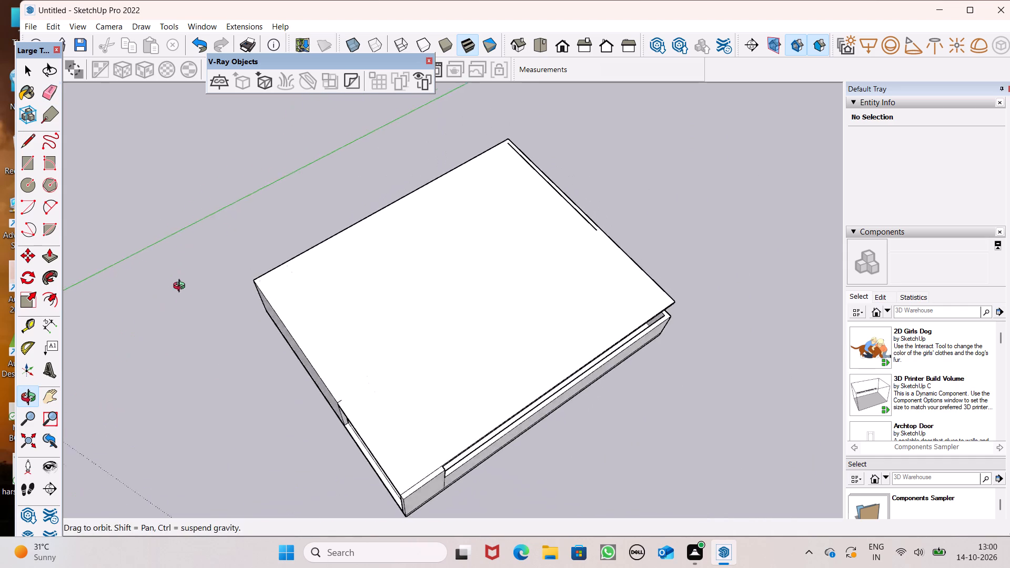
pyautogui.moveTo(181, 287); pyautogui.dragTo(194, 282, button='middle')
pyautogui.scroll(2, 522, 266)
pyautogui.moveTo(522, 266); pyautogui.dragTo(381, 280, button='middle')
pyautogui.scroll(6, 769, 298)
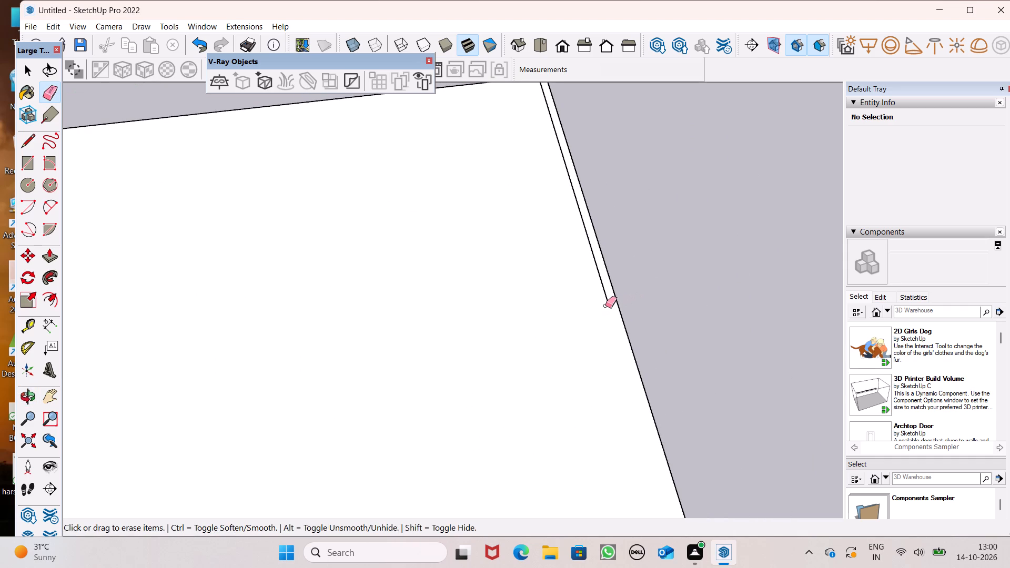
pyautogui.click(606, 303)
pyautogui.click(607, 297)
pyautogui.click(607, 291)
# Examine the building's open long side and its front below the roof slab.
pyautogui.scroll(-8, 427, 286)
pyautogui.moveTo(429, 373); pyautogui.dragTo(402, 98, button='middle')
pyautogui.scroll(1, 395, 124)
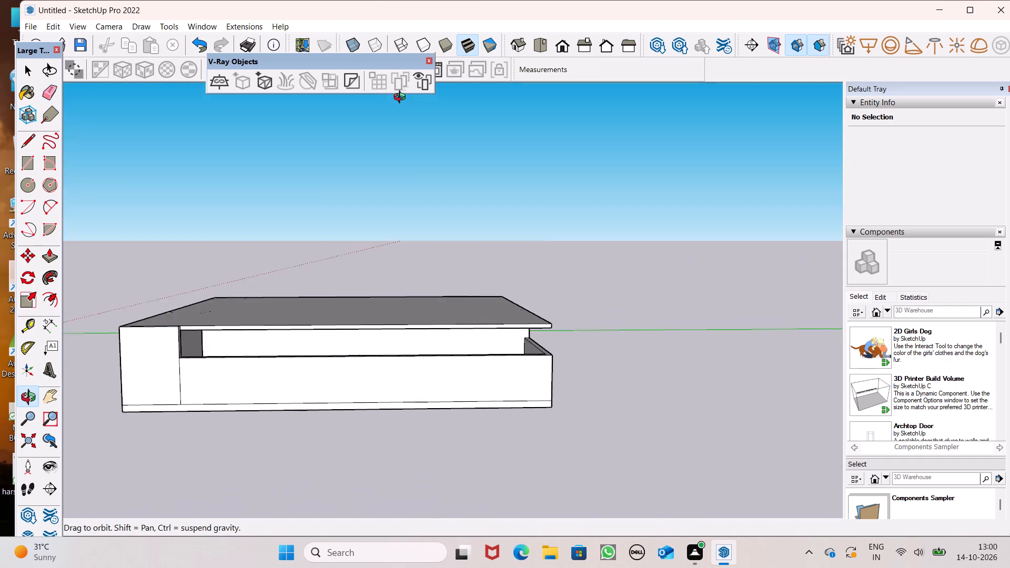
pyautogui.moveTo(402, 98); pyautogui.dragTo(402, 98, button='middle')
pyautogui.moveTo(220, 322); pyautogui.dragTo(537, 284, button='middle')
pyautogui.scroll(4, 233, 313)
pyautogui.scroll(-5, 247, 278)
pyautogui.moveTo(353, 370); pyautogui.dragTo(440, 381, button='middle')
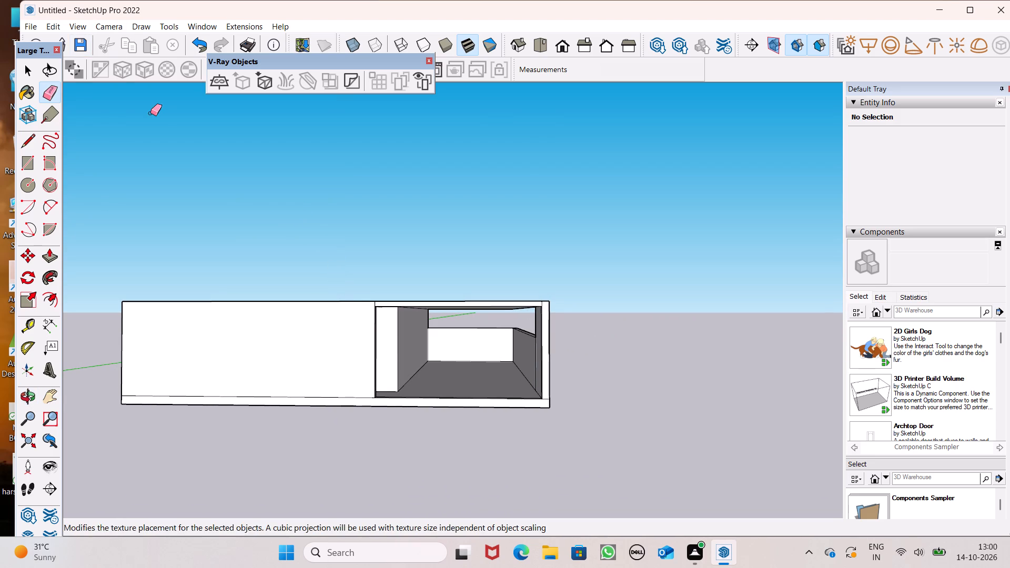
# Raise the roof slab's top face with Push/Pull, entering a distance of 1'5".
pyautogui.moveTo(157, 179); pyautogui.dragTo(146, 338, button='middle')
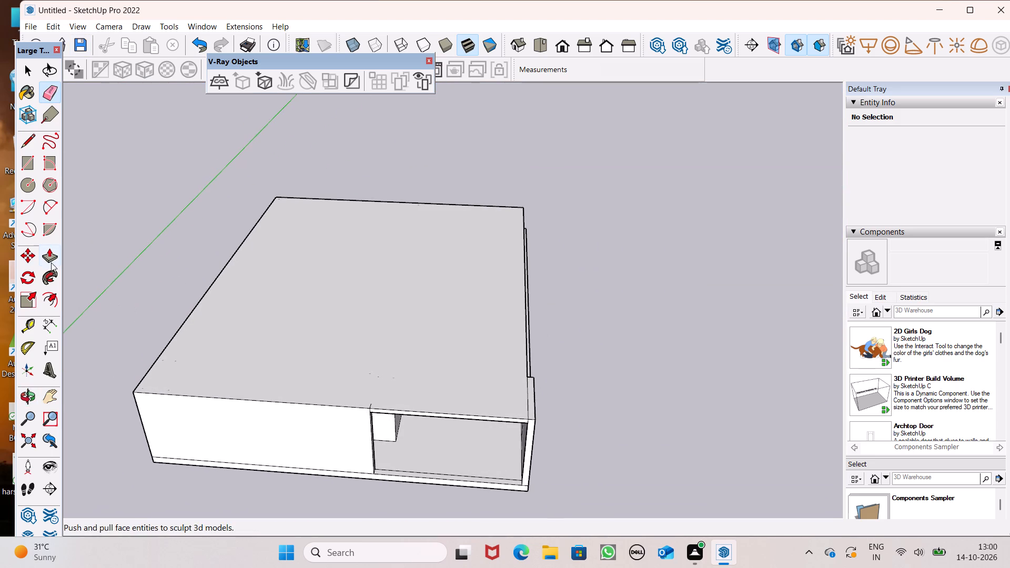
pyautogui.click(48, 261)
pyautogui.moveTo(232, 377); pyautogui.dragTo(233, 368)
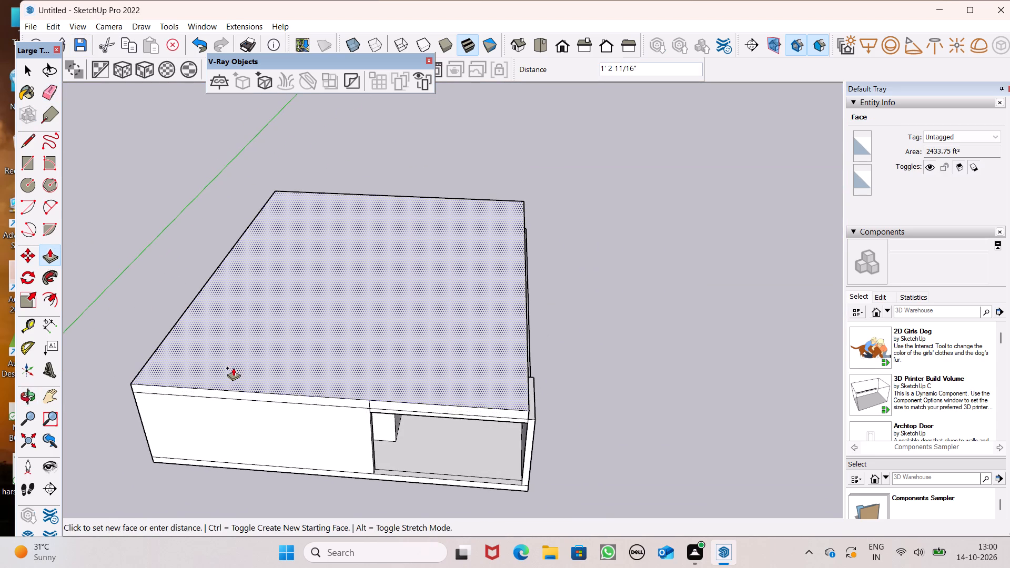
pyautogui.moveTo(233, 368); pyautogui.dragTo(240, 363)
pyautogui.click(240, 363)
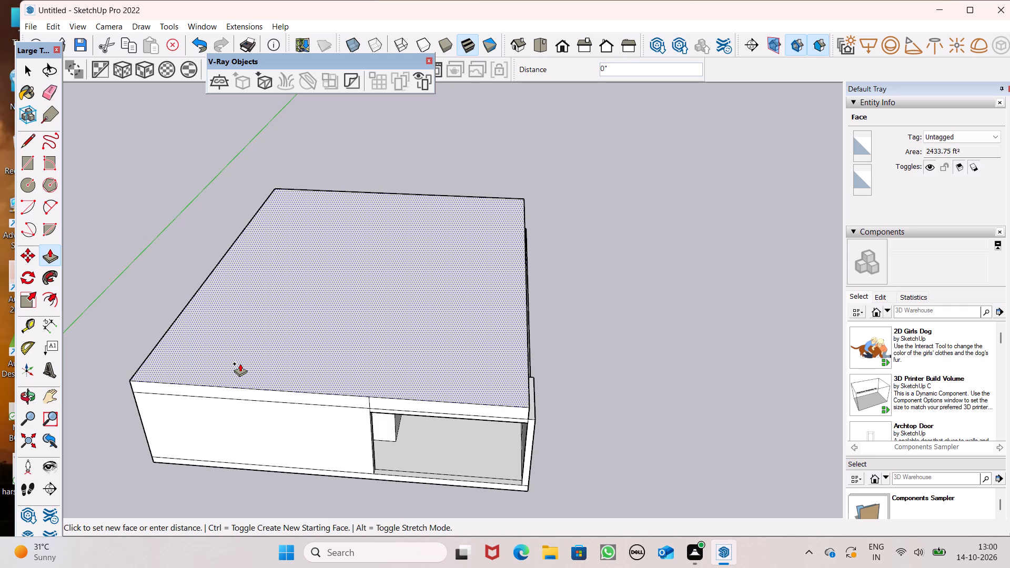
pyautogui.click(240, 363)
pyautogui.press('1')
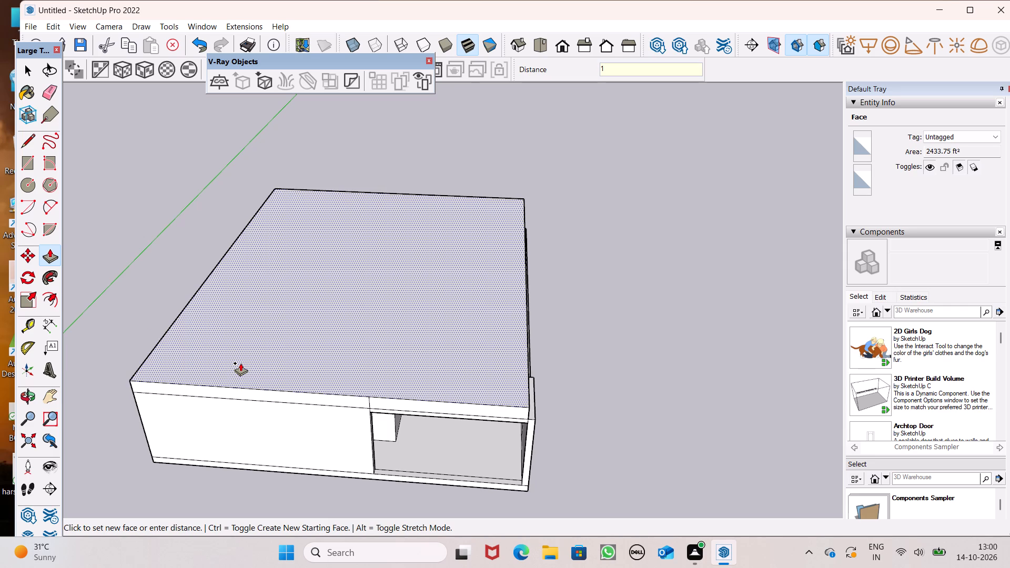
pyautogui.press("'")
pyautogui.press('5')
pyautogui.hotkey('shift', '"')
pyautogui.press('Return')
pyautogui.press('space')
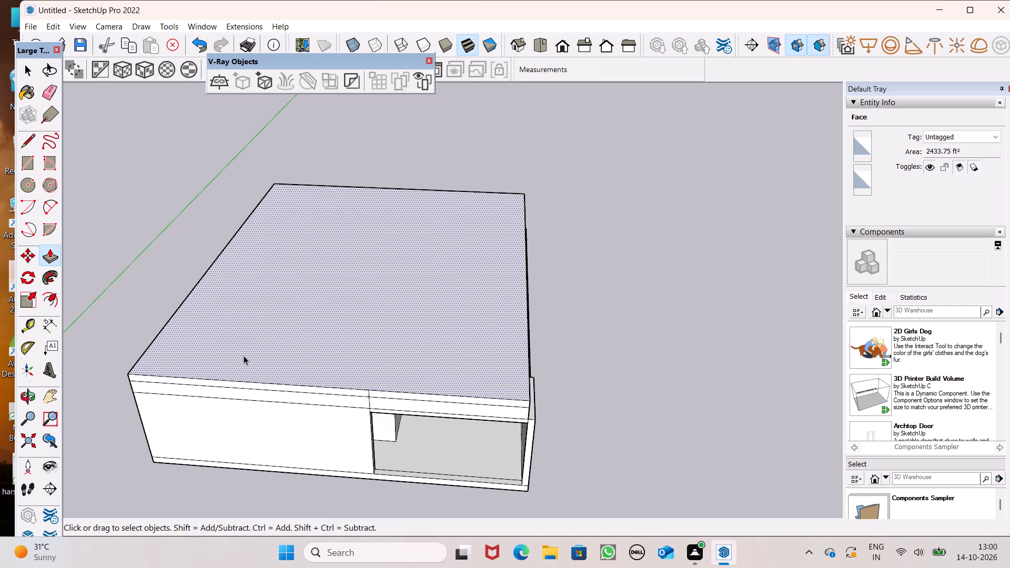
# Erase the short vertical seam lines above the corner of the front opening, on the roof's front face and the wall below.
pyautogui.scroll(1, 237, 403)
pyautogui.moveTo(237, 404); pyautogui.dragTo(249, 295, button='middle')
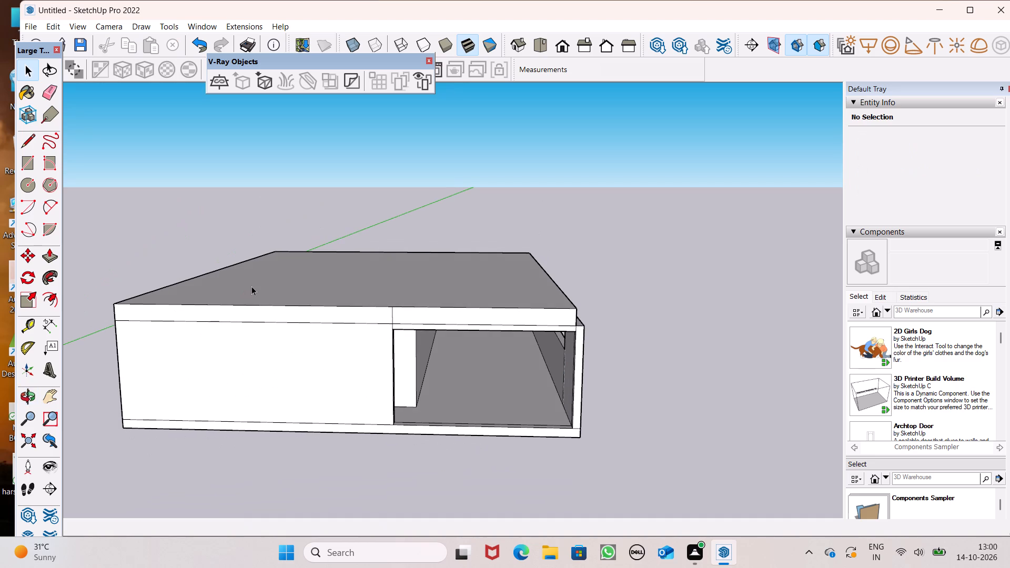
pyautogui.scroll(-1, 279, 283)
pyautogui.moveTo(283, 284); pyautogui.dragTo(290, 294, button='middle')
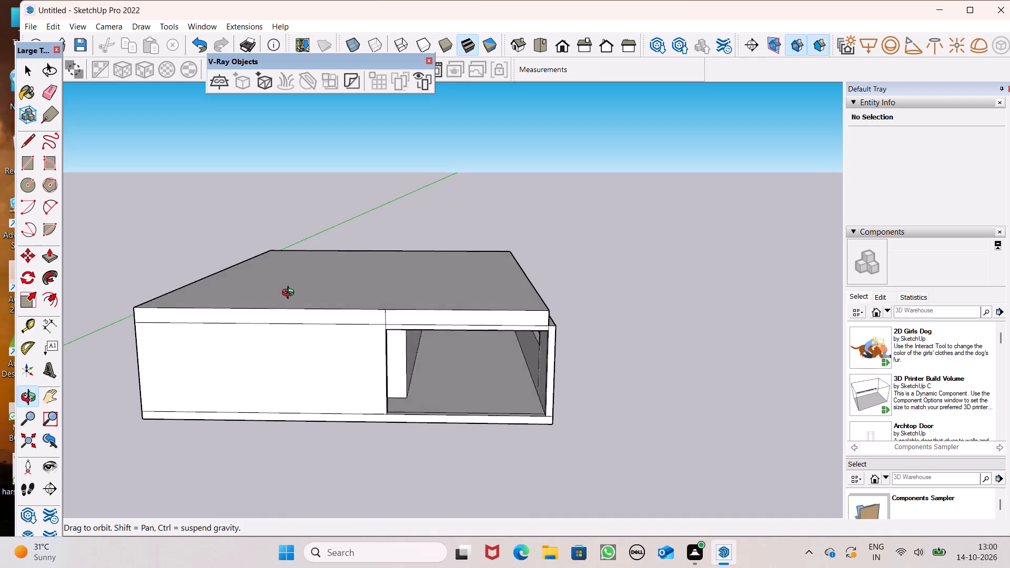
pyautogui.moveTo(290, 294); pyautogui.dragTo(294, 306, button='middle')
pyautogui.scroll(4, 294, 306)
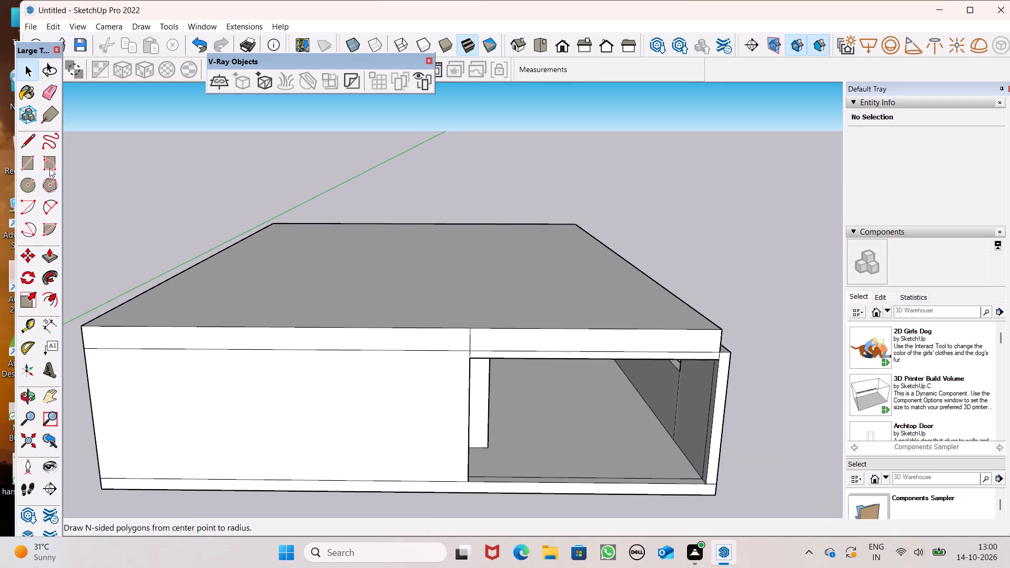
pyautogui.click(49, 95)
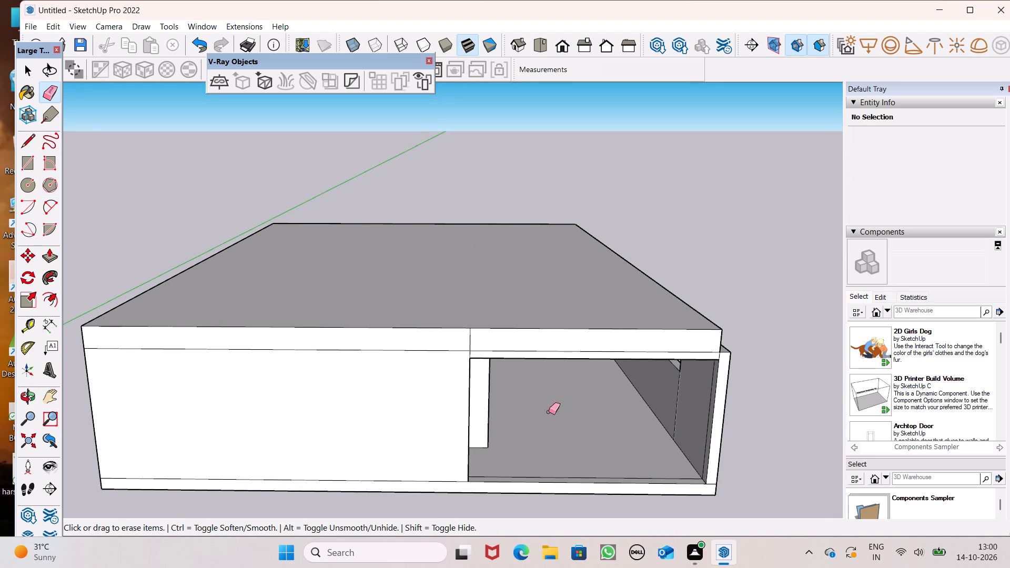
pyautogui.scroll(2, 598, 498)
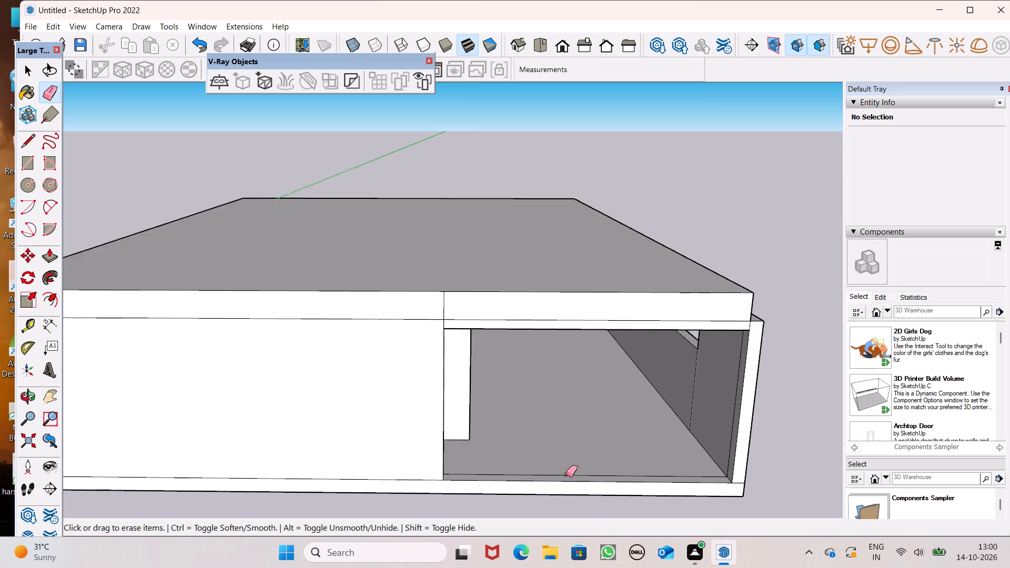
pyautogui.scroll(3, 566, 474)
pyautogui.moveTo(391, 253); pyautogui.dragTo(413, 247)
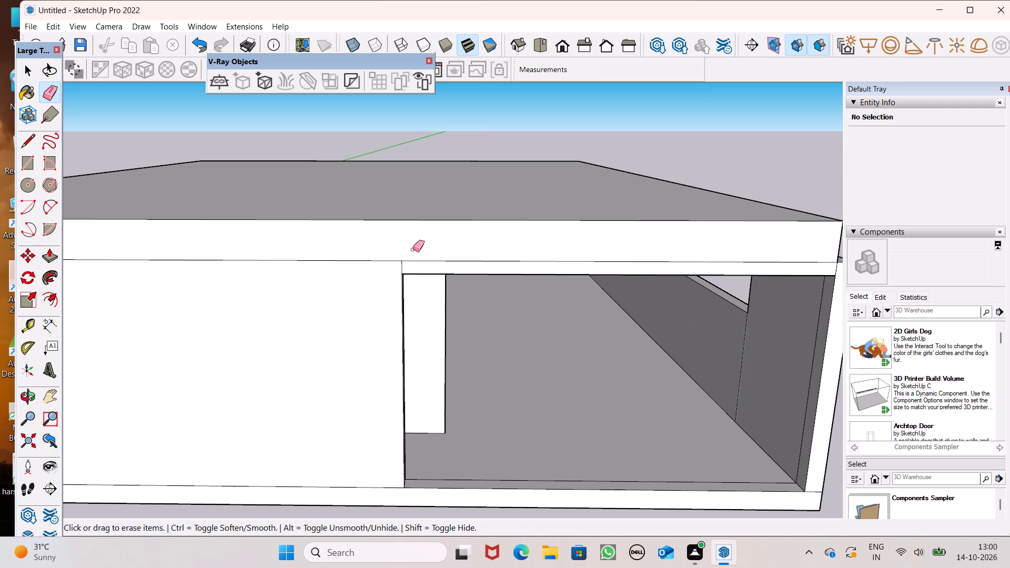
pyautogui.scroll(1, 396, 275)
pyautogui.scroll(-1, 396, 275)
pyautogui.scroll(5, 396, 275)
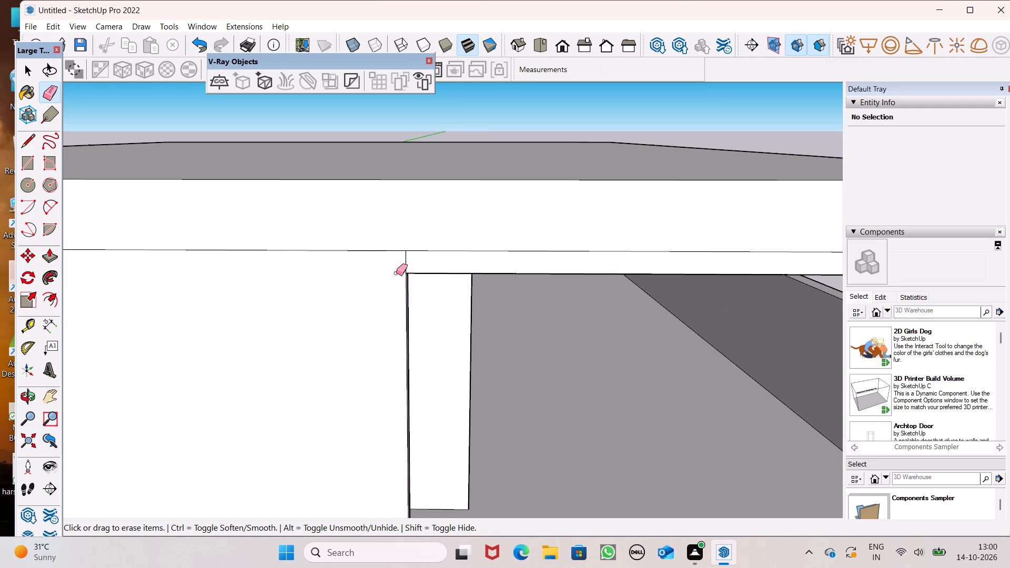
pyautogui.moveTo(396, 269); pyautogui.dragTo(407, 262)
pyautogui.scroll(-12, 456, 221)
pyautogui.moveTo(462, 208); pyautogui.dragTo(497, 332, button='middle')
pyautogui.scroll(-6, 446, 201)
pyautogui.moveTo(459, 254); pyautogui.dragTo(447, 216, button='middle')
pyautogui.press('space')
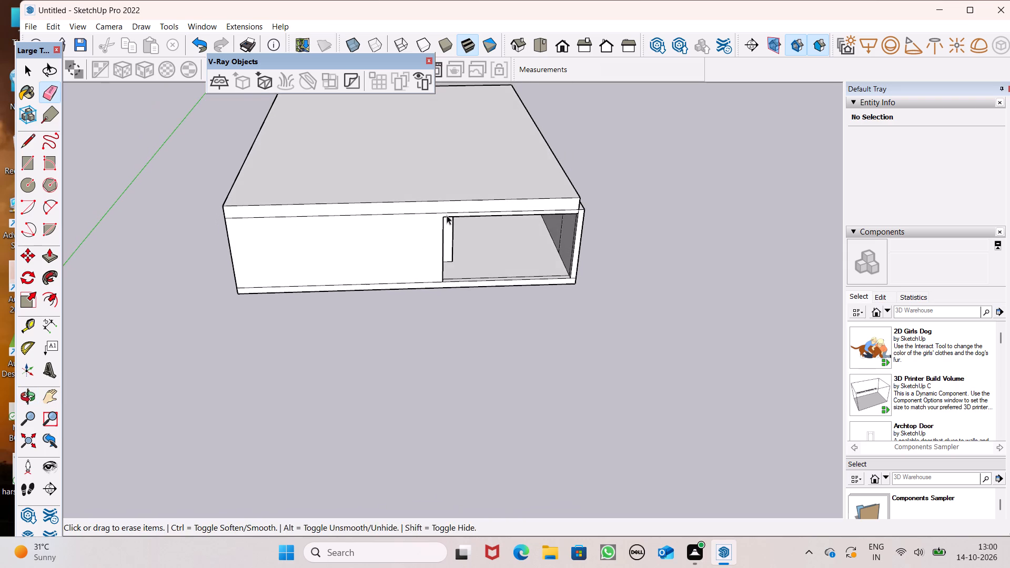
# Review the whole building and its raised roof from a distance and from the front.
pyautogui.scroll(-9, 345, 190)
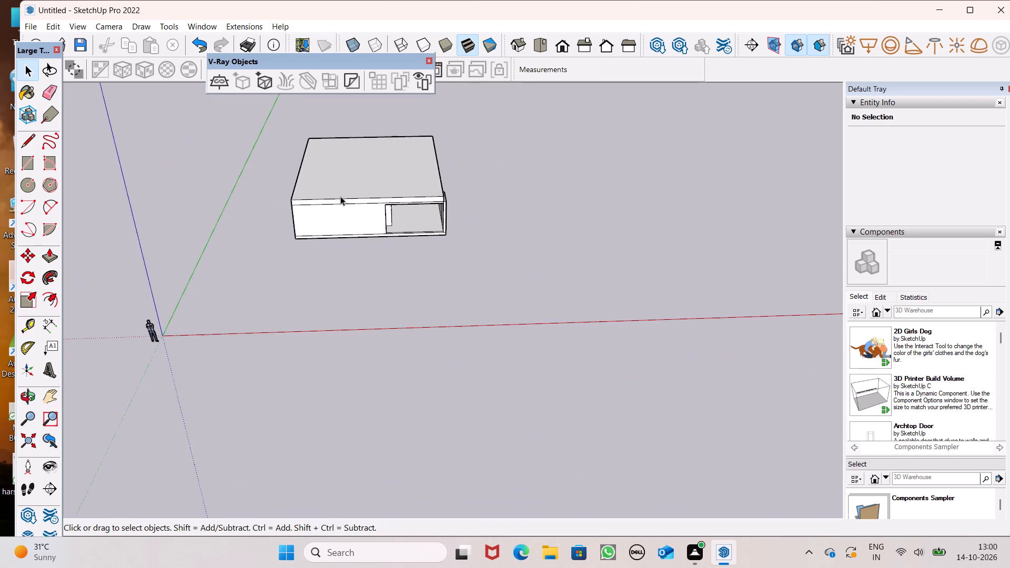
pyautogui.scroll(-3, 340, 196)
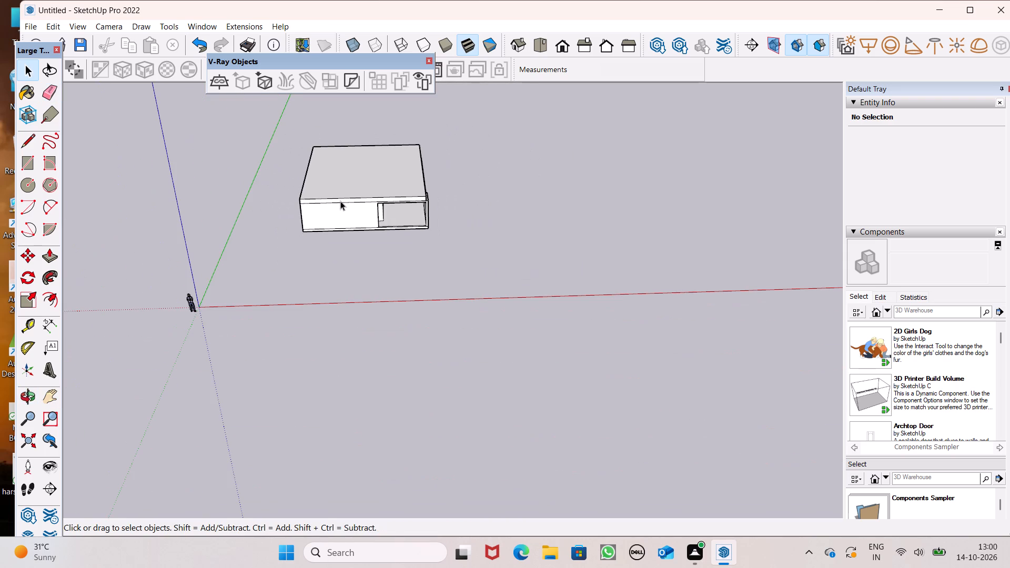
pyautogui.scroll(-3, 340, 202)
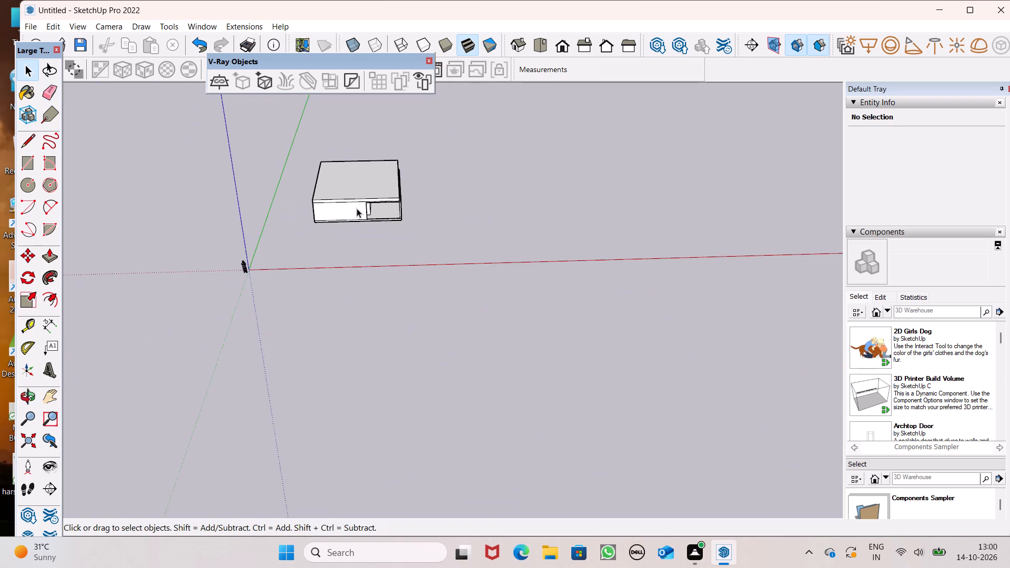
pyautogui.moveTo(390, 230); pyautogui.dragTo(386, 229, button='middle')
pyautogui.scroll(3, 348, 178)
pyautogui.scroll(-1, 348, 177)
pyautogui.scroll(5, 348, 177)
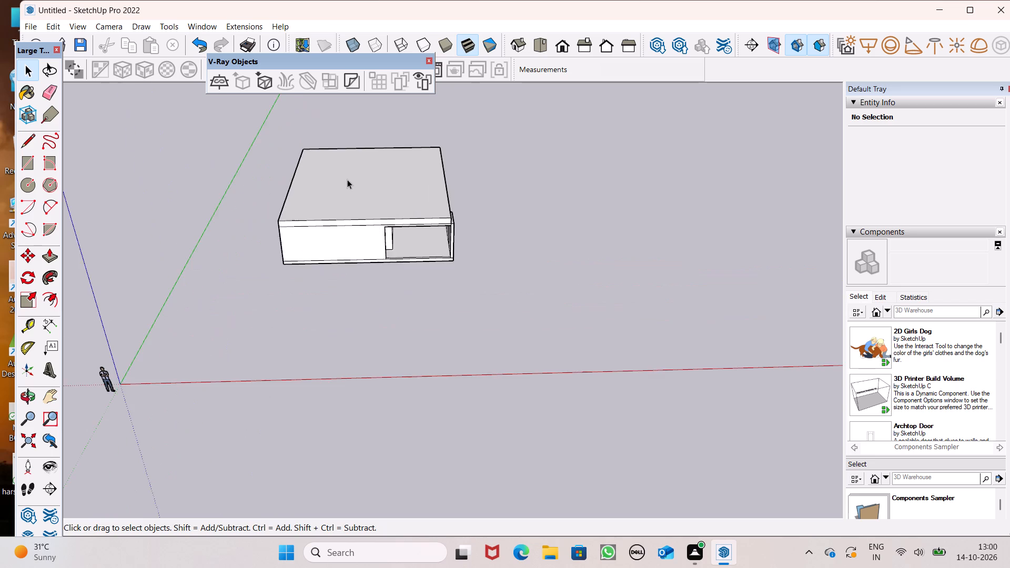
pyautogui.scroll(5, 347, 180)
pyautogui.moveTo(385, 240); pyautogui.dragTo(379, 192, button='middle')
pyautogui.scroll(2, 385, 240)
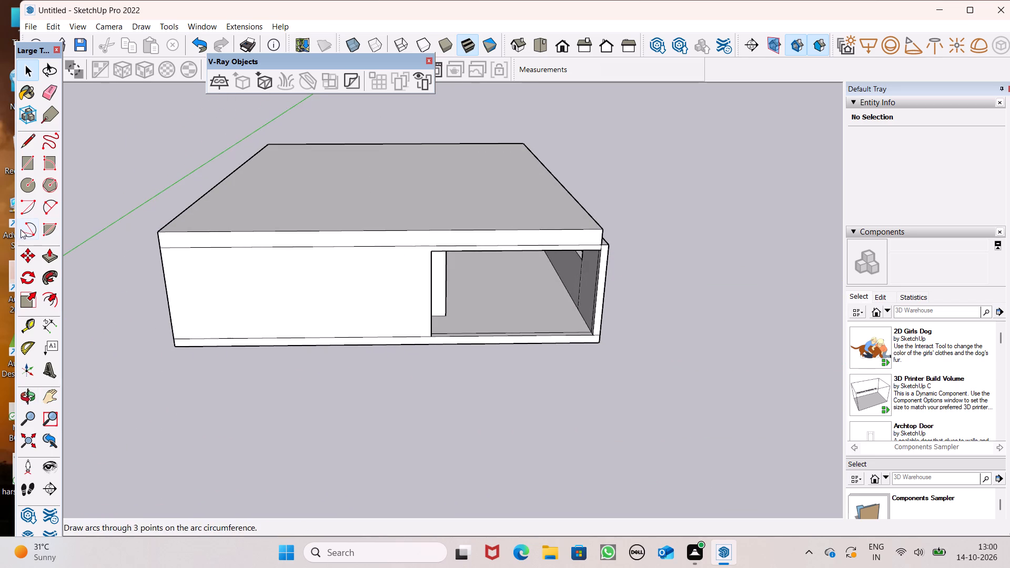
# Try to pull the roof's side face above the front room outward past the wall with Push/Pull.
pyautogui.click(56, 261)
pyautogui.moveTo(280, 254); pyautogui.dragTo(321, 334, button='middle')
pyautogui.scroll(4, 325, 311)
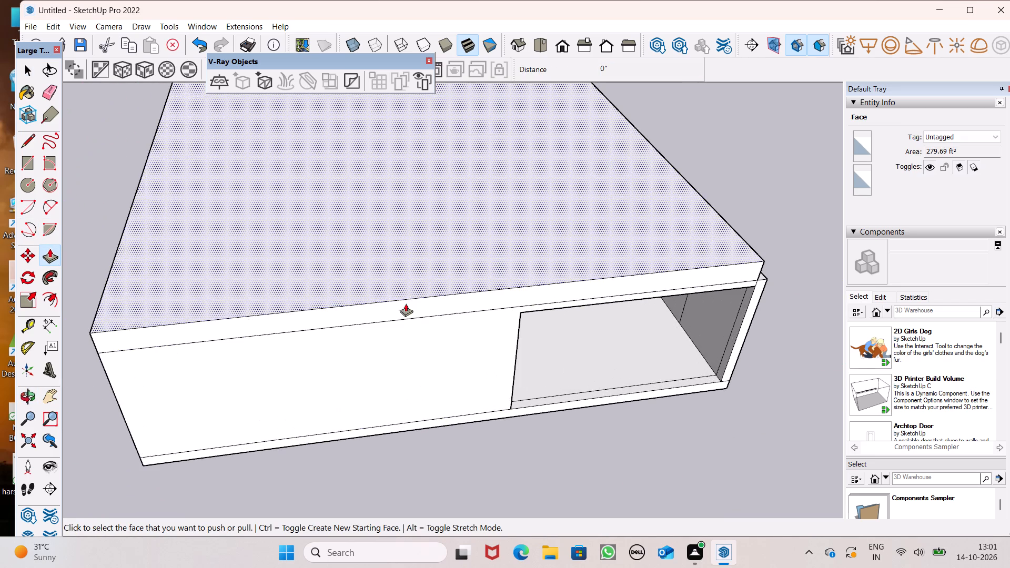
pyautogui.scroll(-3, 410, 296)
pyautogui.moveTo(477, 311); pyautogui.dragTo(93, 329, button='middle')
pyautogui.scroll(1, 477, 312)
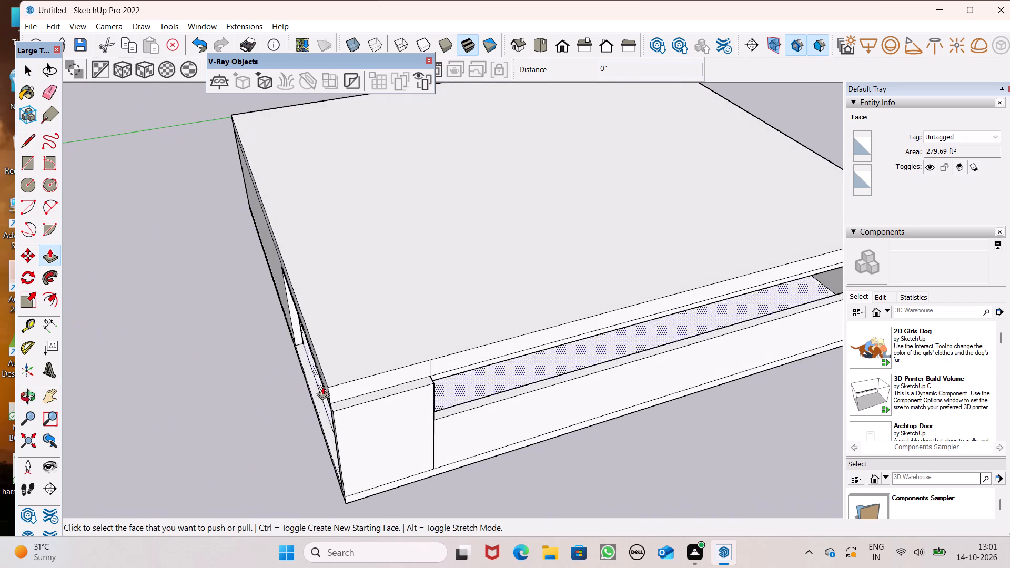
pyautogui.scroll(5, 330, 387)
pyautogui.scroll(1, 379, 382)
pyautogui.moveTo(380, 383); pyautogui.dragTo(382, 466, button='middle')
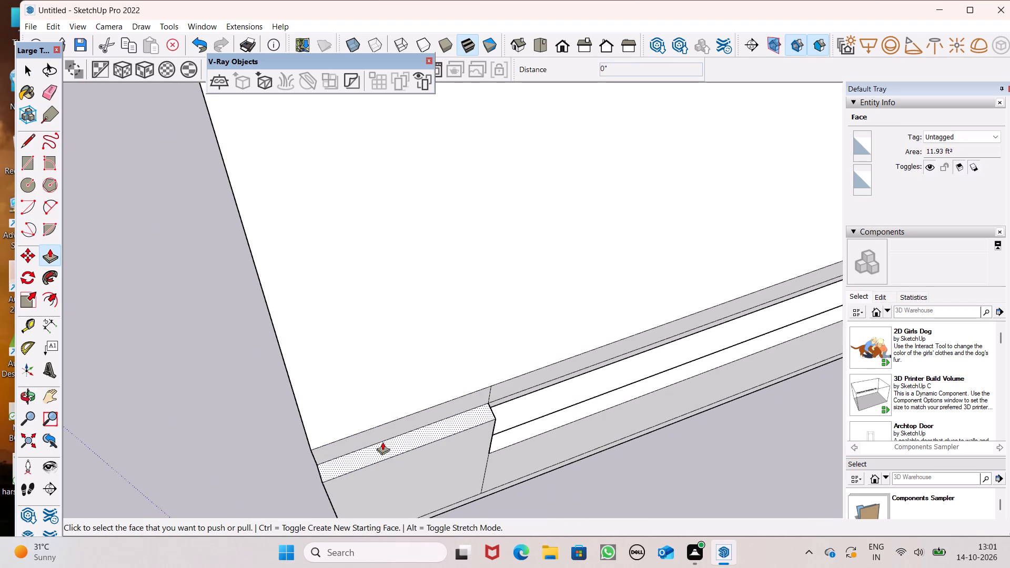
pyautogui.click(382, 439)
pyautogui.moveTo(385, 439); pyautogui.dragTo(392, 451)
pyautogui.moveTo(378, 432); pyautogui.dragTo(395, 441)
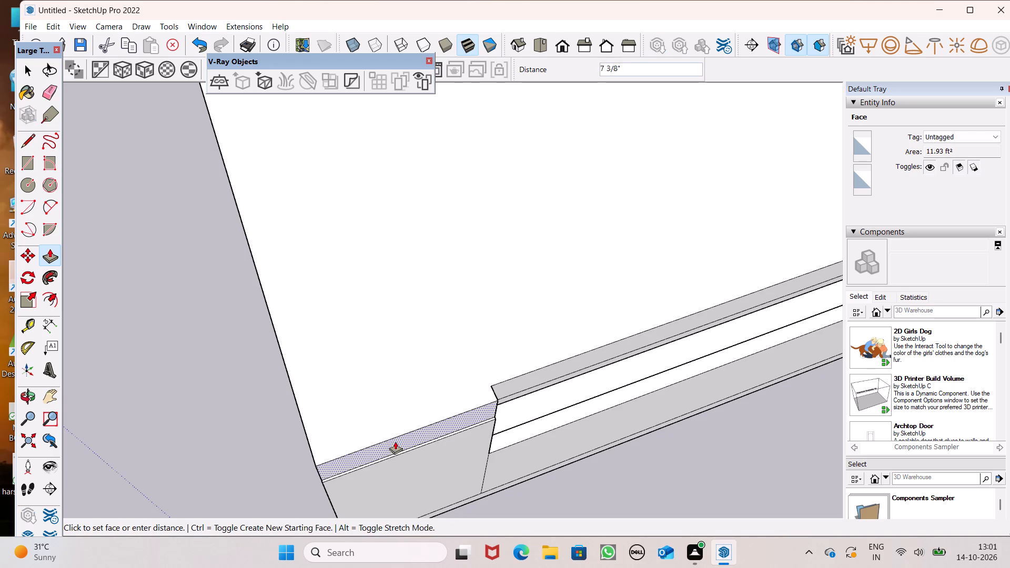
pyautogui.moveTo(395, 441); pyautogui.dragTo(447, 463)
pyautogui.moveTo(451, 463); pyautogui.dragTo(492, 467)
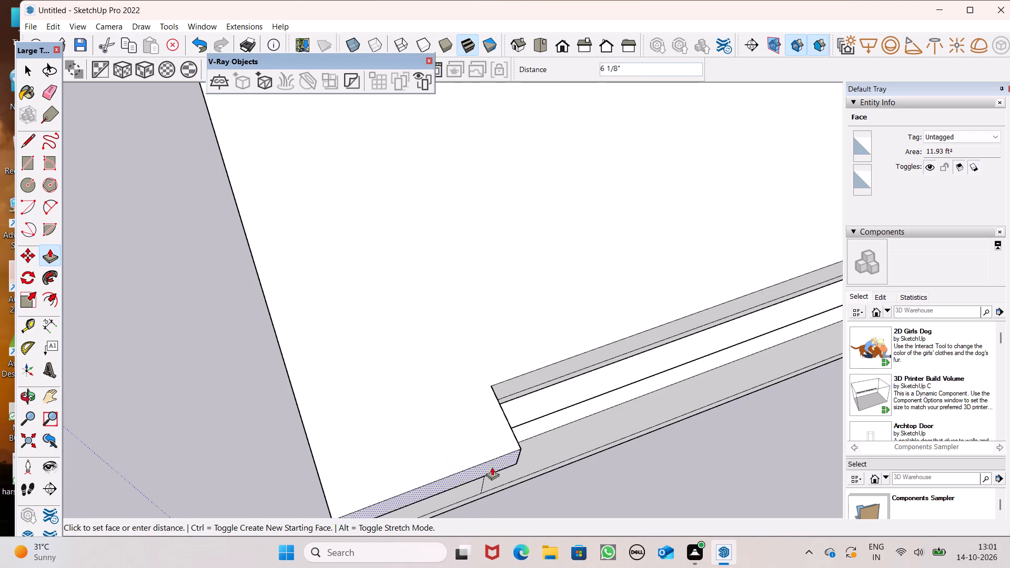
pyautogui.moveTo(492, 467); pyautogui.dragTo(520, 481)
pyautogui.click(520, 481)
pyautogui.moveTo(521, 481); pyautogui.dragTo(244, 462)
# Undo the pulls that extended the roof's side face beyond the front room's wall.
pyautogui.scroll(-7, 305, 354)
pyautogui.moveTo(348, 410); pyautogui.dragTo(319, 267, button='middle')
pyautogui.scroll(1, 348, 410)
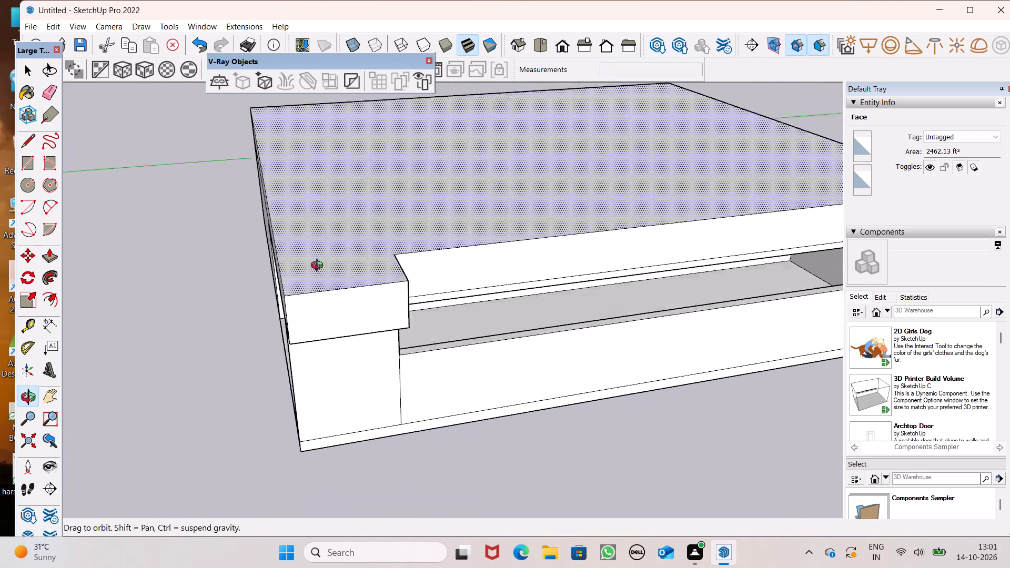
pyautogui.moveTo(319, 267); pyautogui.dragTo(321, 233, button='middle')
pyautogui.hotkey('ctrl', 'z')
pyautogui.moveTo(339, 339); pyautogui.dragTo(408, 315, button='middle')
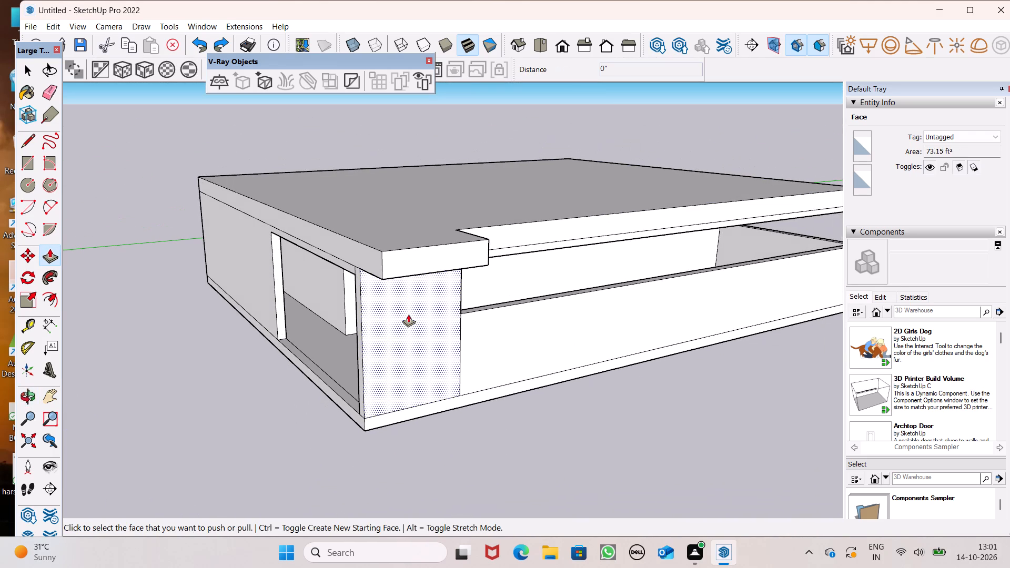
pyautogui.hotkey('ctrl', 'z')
# Pull the roof's side face above the front room outward until it is flush with the wall below.
pyautogui.scroll(6, 387, 280)
pyautogui.moveTo(394, 296); pyautogui.dragTo(450, 288, button='middle')
pyautogui.moveTo(441, 239); pyautogui.dragTo(407, 281)
pyautogui.scroll(-4, 480, 251)
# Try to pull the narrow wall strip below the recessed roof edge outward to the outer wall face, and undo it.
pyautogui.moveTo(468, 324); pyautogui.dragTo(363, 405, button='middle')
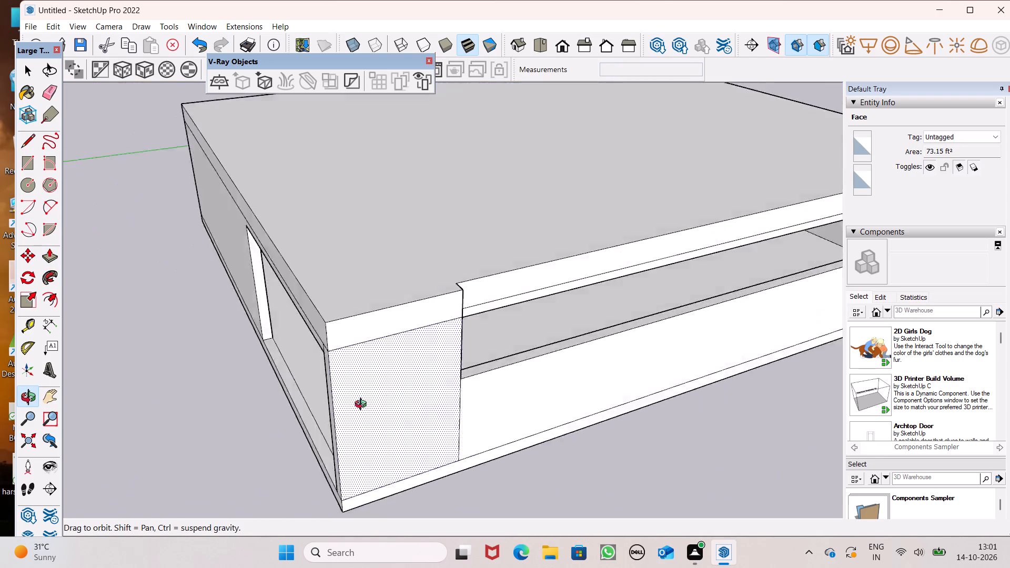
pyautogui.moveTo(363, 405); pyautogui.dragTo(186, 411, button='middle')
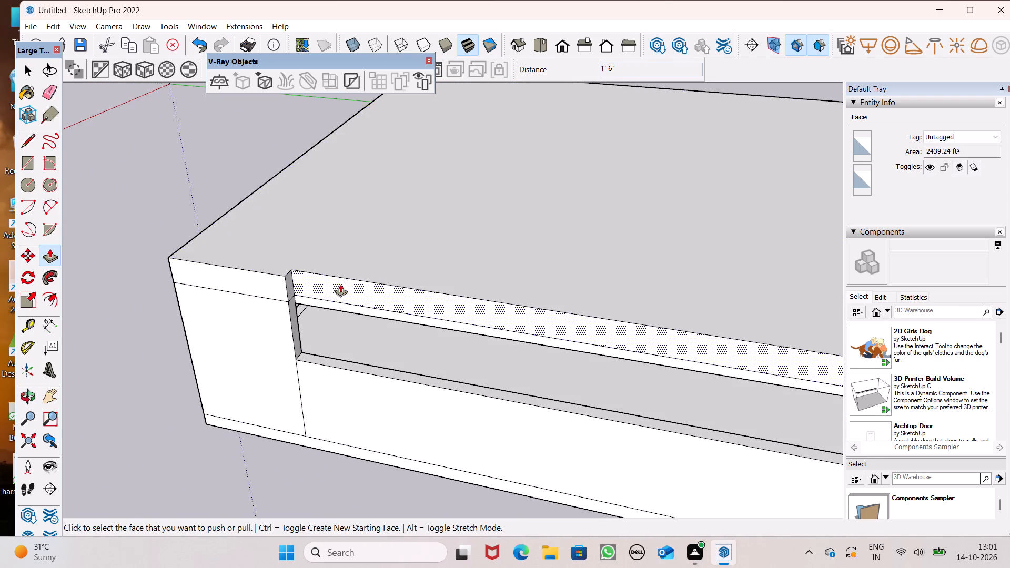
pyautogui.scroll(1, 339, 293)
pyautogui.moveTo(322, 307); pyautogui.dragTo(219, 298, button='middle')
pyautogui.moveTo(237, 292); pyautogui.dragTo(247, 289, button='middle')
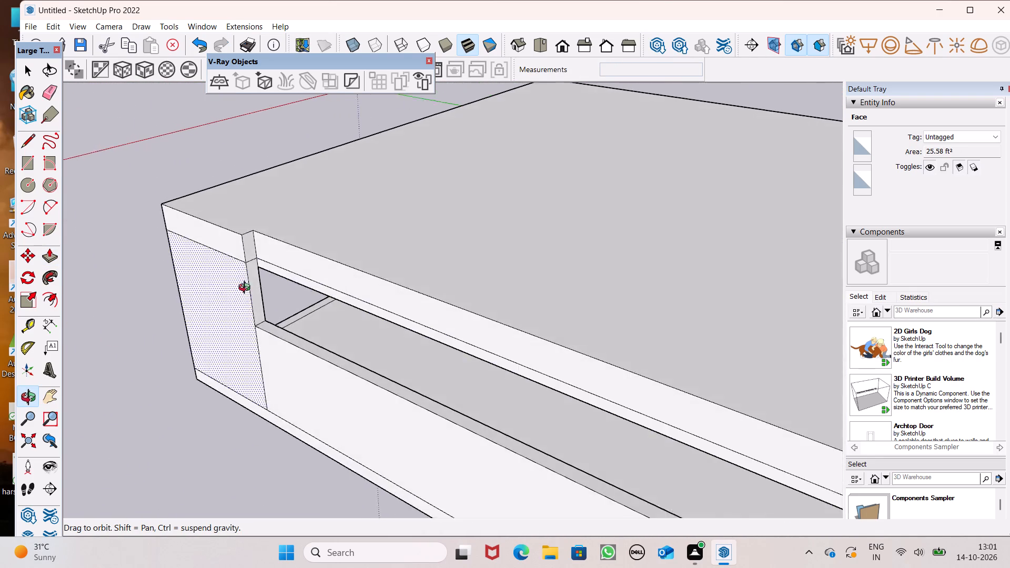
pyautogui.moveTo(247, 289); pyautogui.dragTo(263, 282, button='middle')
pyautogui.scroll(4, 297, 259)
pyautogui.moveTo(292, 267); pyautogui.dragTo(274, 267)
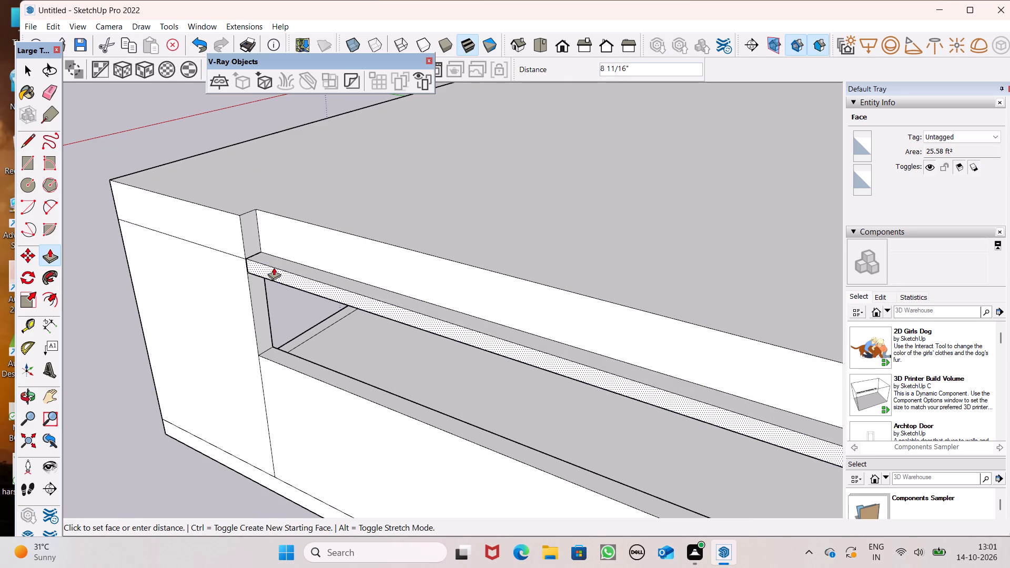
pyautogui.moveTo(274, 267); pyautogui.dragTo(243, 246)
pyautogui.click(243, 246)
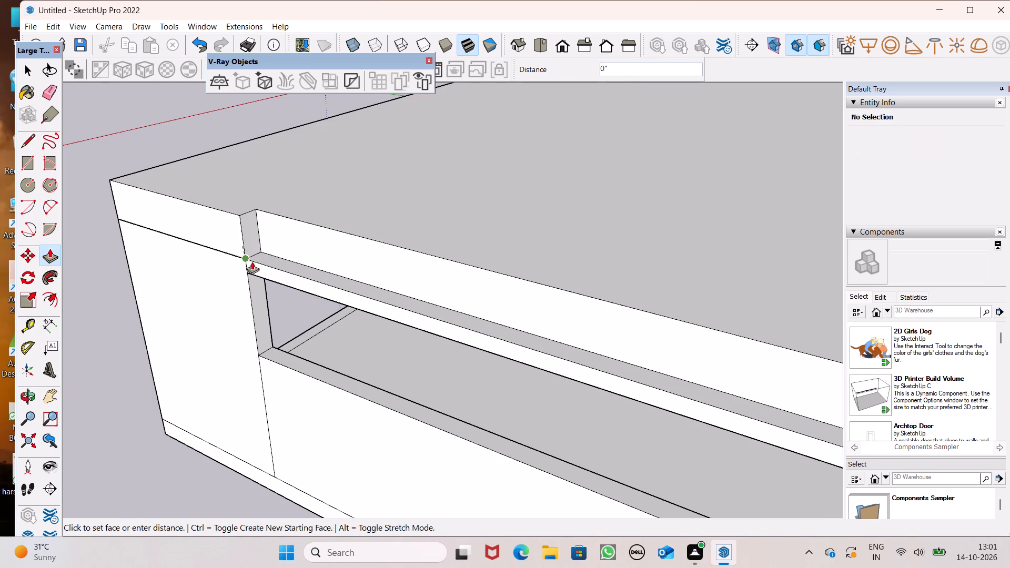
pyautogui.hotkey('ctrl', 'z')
# Pull the recessed long side face of the roof outward until it is flush with the roof face above the front room.
pyautogui.moveTo(304, 236); pyautogui.dragTo(251, 237)
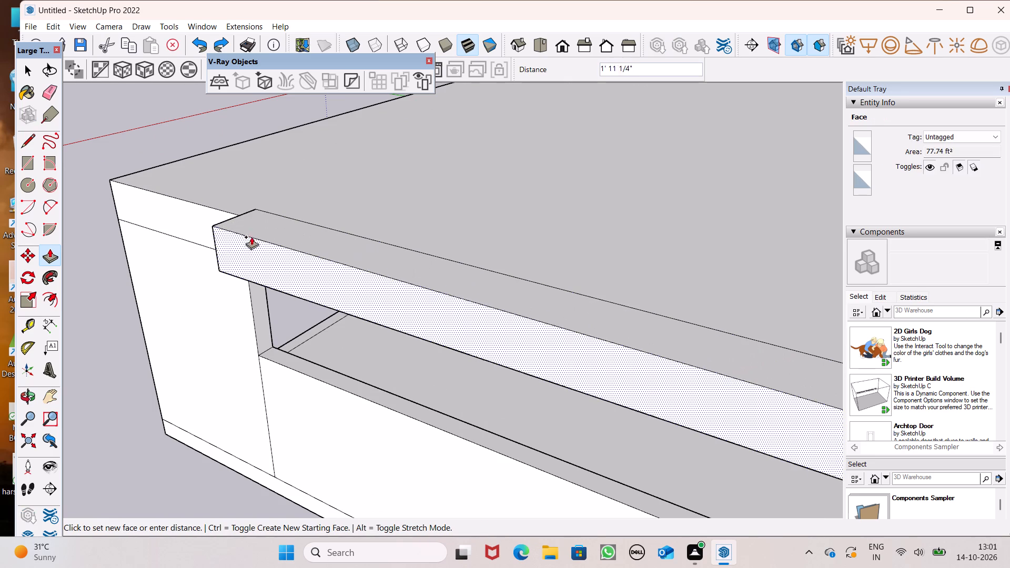
pyautogui.moveTo(251, 237); pyautogui.dragTo(216, 218)
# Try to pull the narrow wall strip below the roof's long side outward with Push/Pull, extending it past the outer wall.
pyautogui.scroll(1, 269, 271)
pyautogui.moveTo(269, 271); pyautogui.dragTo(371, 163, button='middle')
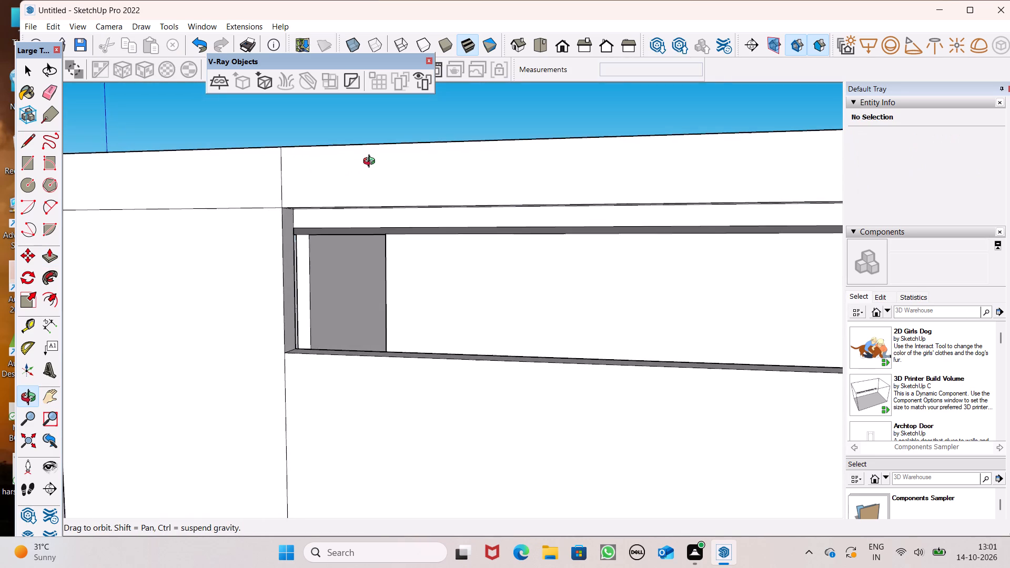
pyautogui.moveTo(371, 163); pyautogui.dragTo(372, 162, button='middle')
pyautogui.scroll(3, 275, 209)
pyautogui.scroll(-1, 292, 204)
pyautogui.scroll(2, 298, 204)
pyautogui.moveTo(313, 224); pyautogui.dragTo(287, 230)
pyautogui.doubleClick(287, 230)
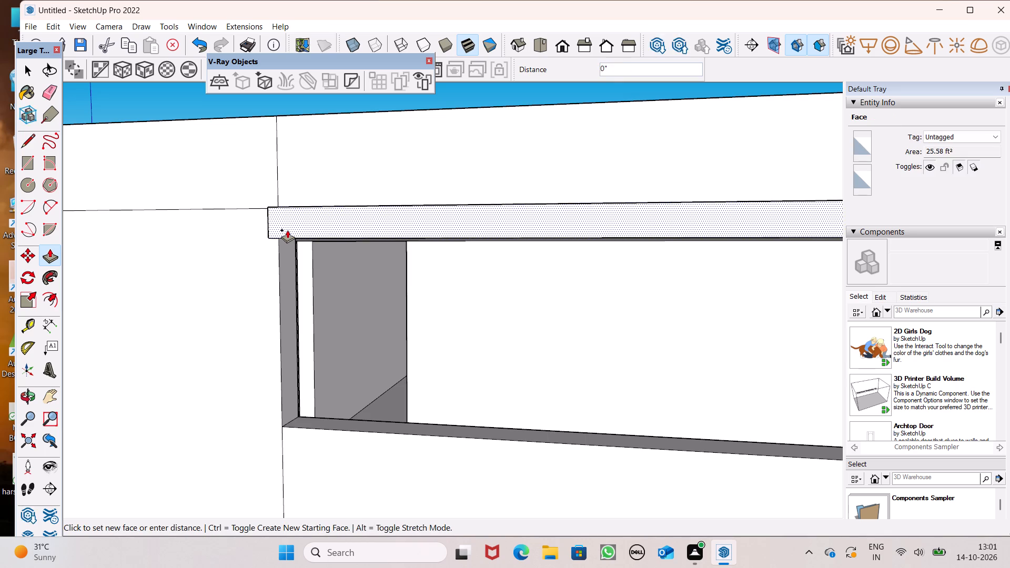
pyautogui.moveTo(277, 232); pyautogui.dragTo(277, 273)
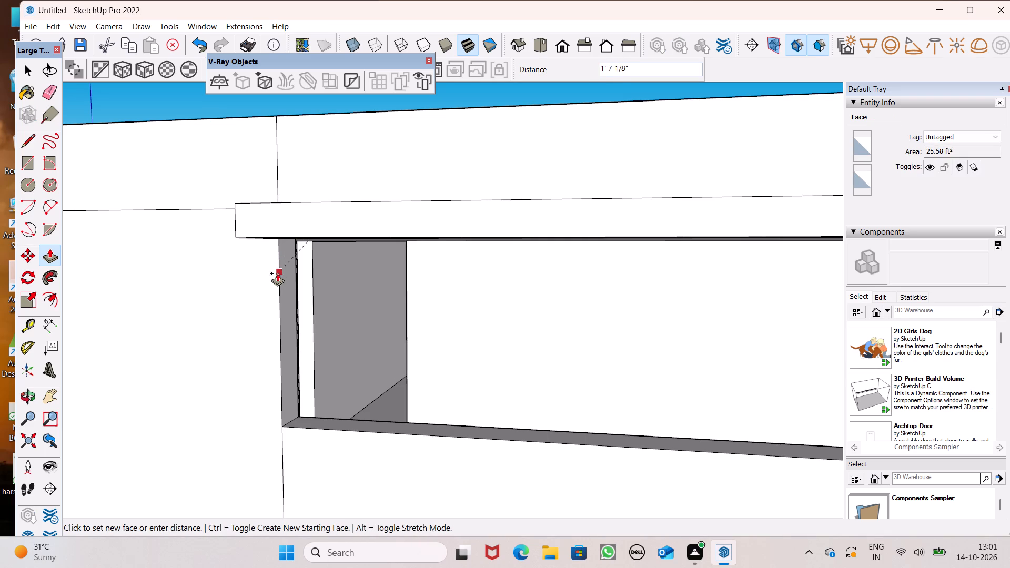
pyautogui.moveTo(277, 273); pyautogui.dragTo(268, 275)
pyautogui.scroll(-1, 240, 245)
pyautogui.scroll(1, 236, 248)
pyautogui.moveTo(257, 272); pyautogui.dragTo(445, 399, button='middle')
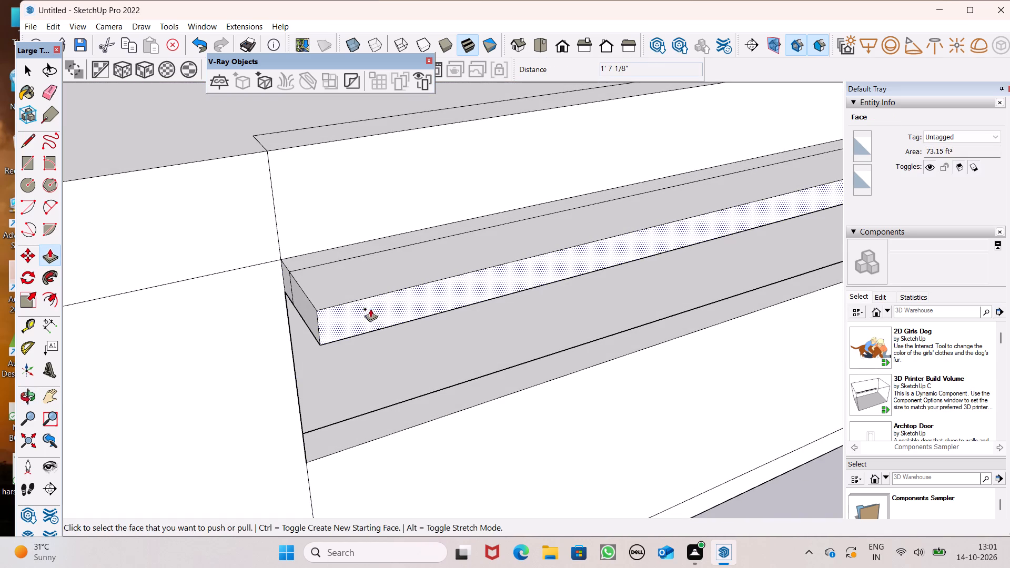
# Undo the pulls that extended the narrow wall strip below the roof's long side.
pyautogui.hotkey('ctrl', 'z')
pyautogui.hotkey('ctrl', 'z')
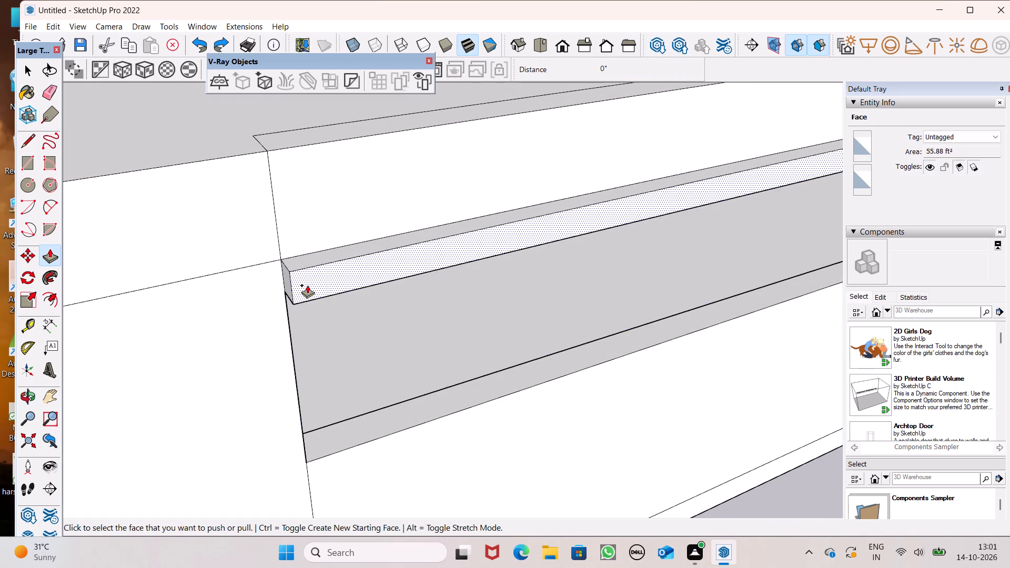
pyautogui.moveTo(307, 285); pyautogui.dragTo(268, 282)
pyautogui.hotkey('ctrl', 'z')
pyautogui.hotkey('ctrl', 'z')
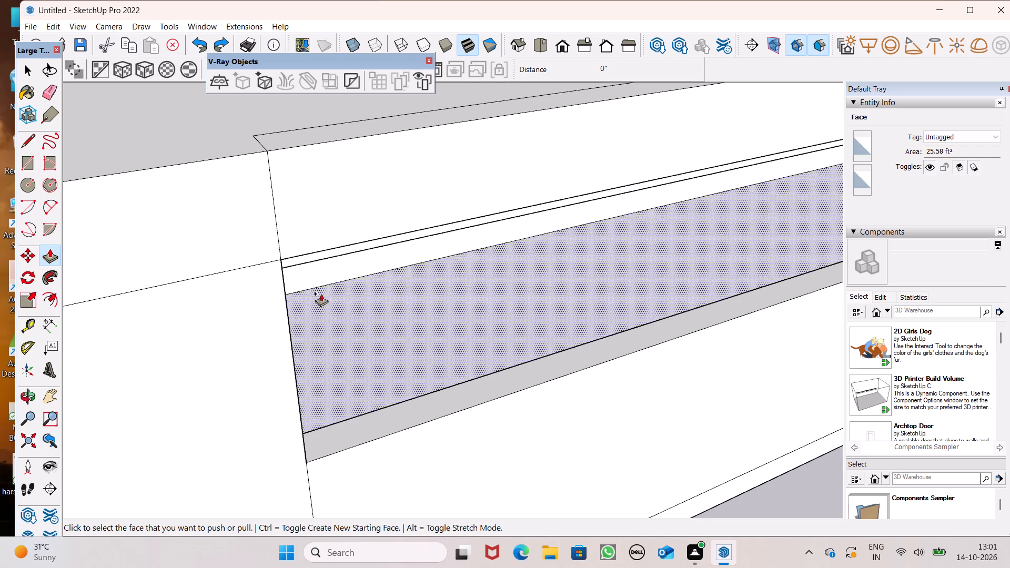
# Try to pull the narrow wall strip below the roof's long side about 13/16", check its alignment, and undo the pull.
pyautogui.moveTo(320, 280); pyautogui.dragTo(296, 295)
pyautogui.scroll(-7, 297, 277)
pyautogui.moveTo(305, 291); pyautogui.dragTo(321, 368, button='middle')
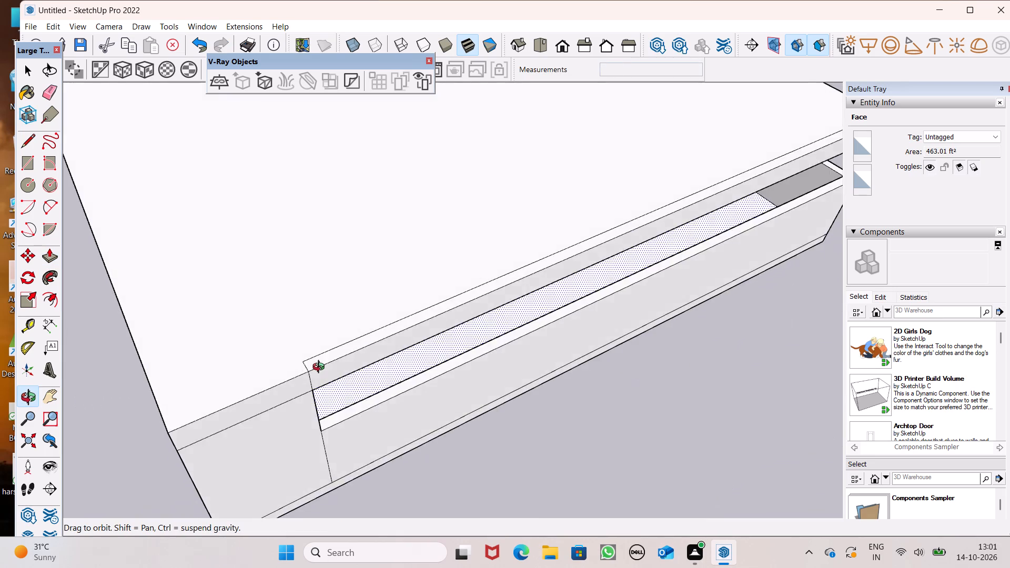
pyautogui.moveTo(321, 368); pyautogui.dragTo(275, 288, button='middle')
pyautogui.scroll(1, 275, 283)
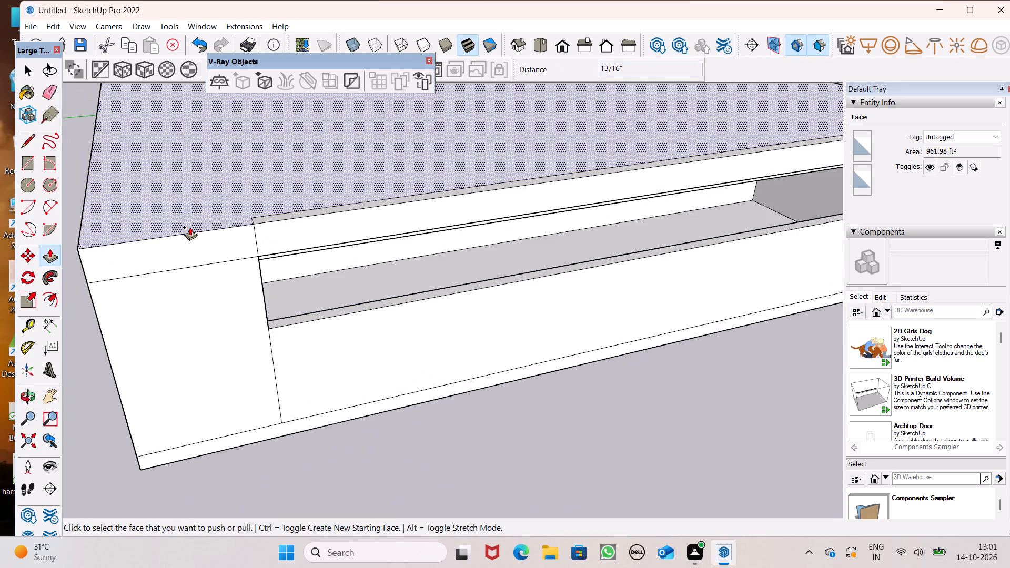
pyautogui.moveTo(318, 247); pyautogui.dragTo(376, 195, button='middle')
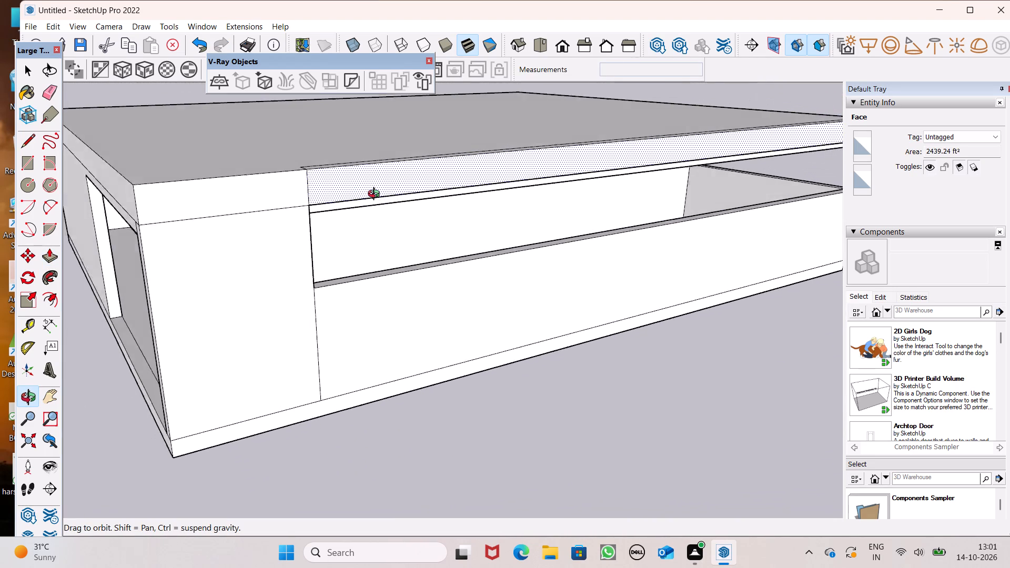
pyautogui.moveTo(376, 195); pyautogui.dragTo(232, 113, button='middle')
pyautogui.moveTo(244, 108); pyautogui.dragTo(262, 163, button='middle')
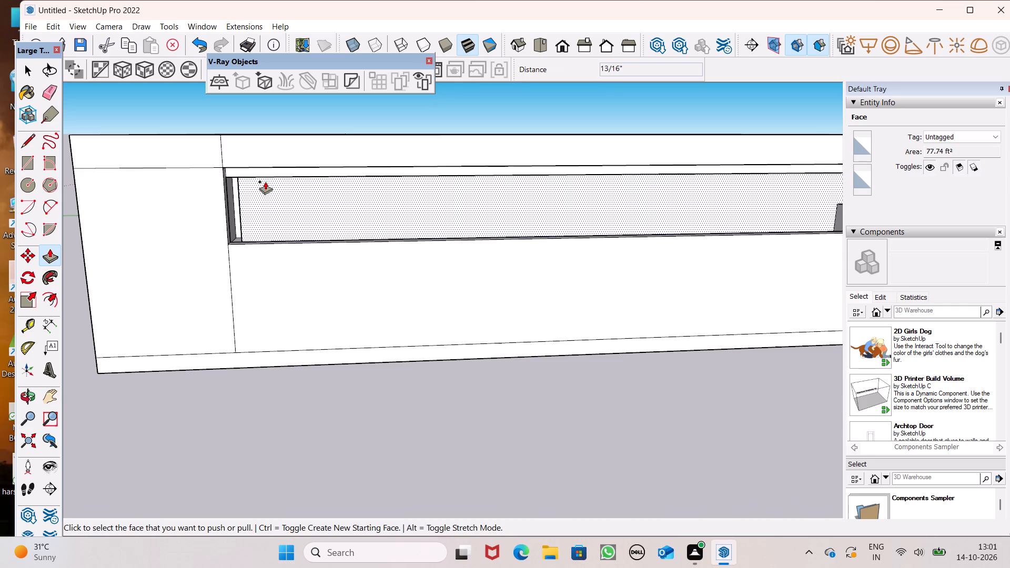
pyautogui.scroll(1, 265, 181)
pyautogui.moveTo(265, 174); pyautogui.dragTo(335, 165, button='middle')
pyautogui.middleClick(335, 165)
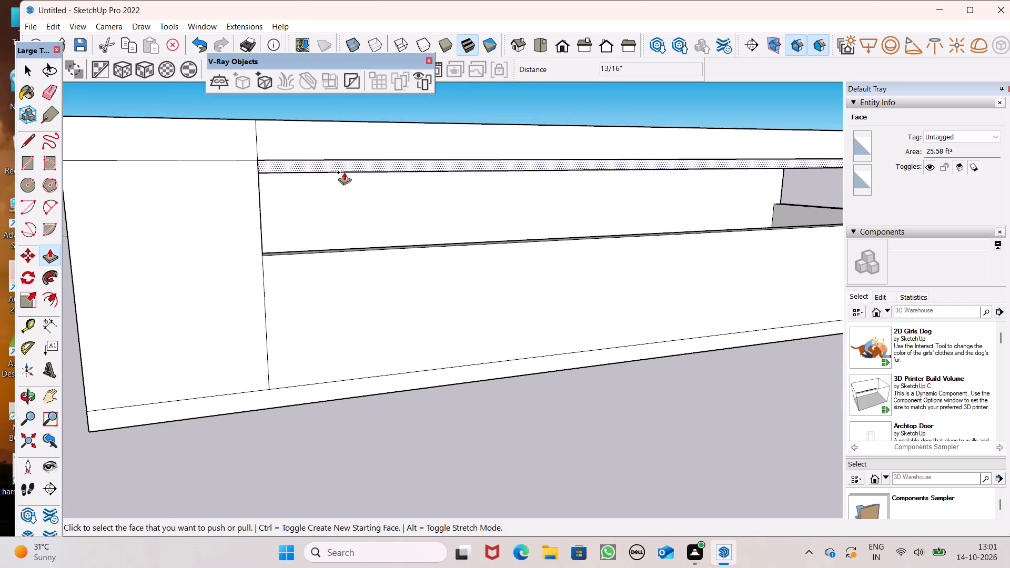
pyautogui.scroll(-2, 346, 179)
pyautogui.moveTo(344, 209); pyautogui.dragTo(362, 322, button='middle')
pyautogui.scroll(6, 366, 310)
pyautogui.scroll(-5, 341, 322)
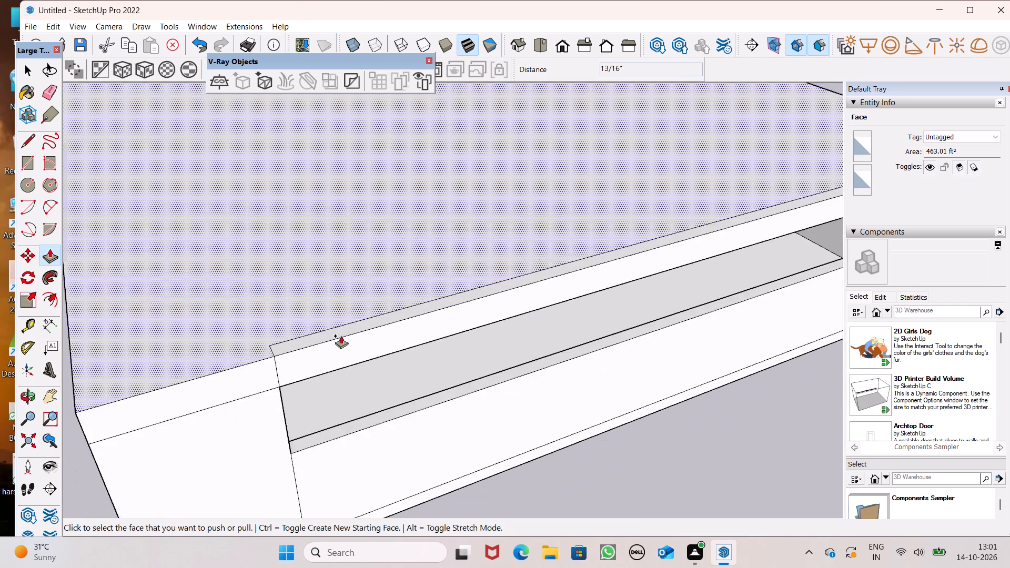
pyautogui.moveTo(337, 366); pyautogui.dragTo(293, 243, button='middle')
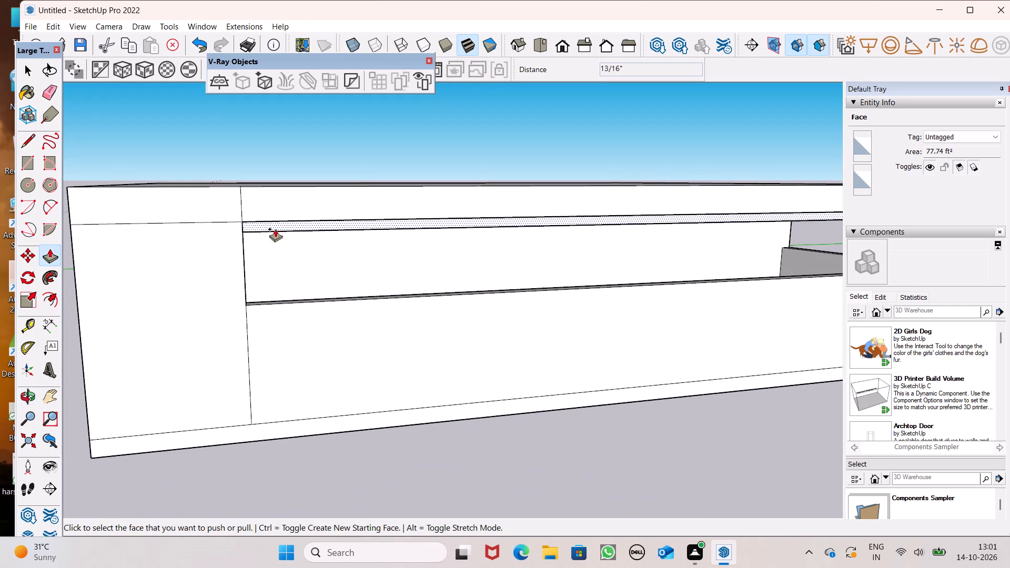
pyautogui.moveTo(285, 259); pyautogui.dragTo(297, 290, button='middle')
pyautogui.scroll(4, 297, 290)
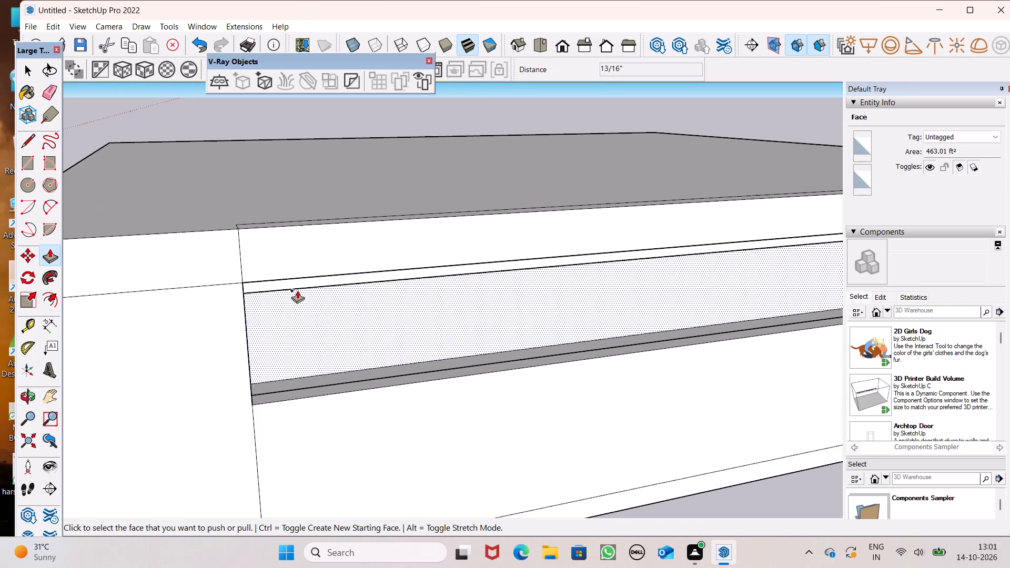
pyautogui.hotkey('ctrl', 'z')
# Pull the narrow wall strip above the long opening outward 9" so it is flush with the roof's side face.
pyautogui.moveTo(357, 313); pyautogui.dragTo(386, 321, button='middle')
pyautogui.scroll(1, 399, 328)
pyautogui.moveTo(399, 328); pyautogui.dragTo(315, 286, button='middle')
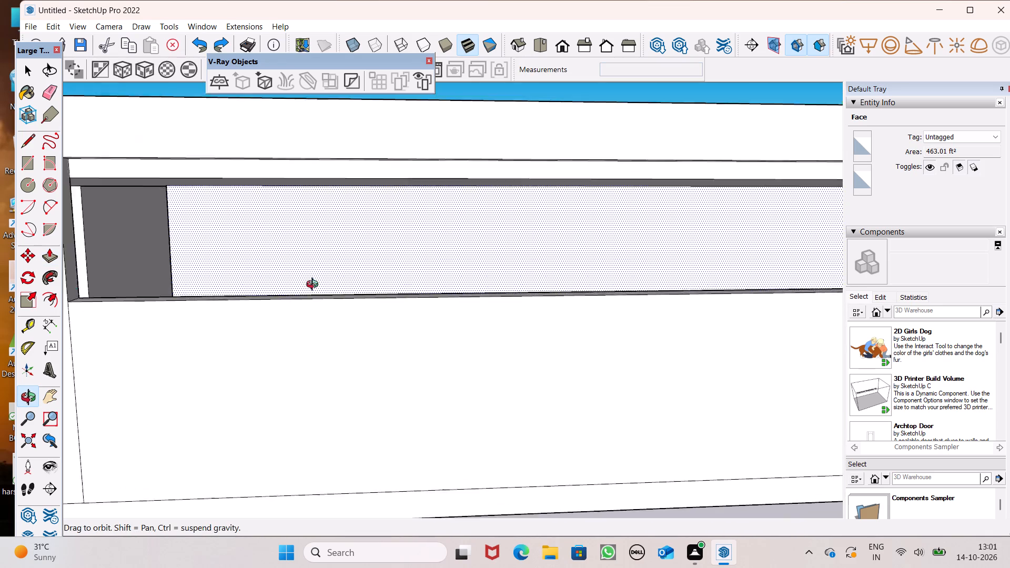
pyautogui.moveTo(315, 286); pyautogui.dragTo(418, 301, button='middle')
pyautogui.scroll(-2, 369, 250)
pyautogui.moveTo(376, 255); pyautogui.dragTo(196, 294, button='middle')
pyautogui.scroll(3, 230, 241)
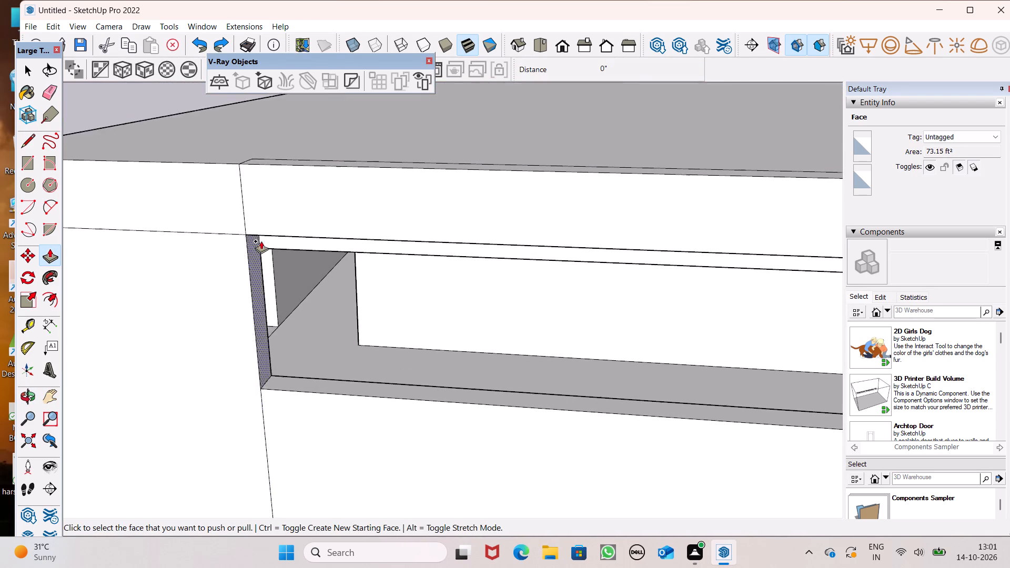
pyautogui.scroll(1, 261, 241)
pyautogui.scroll(-1, 261, 241)
pyautogui.scroll(3, 261, 241)
pyautogui.moveTo(265, 241); pyautogui.dragTo(227, 247)
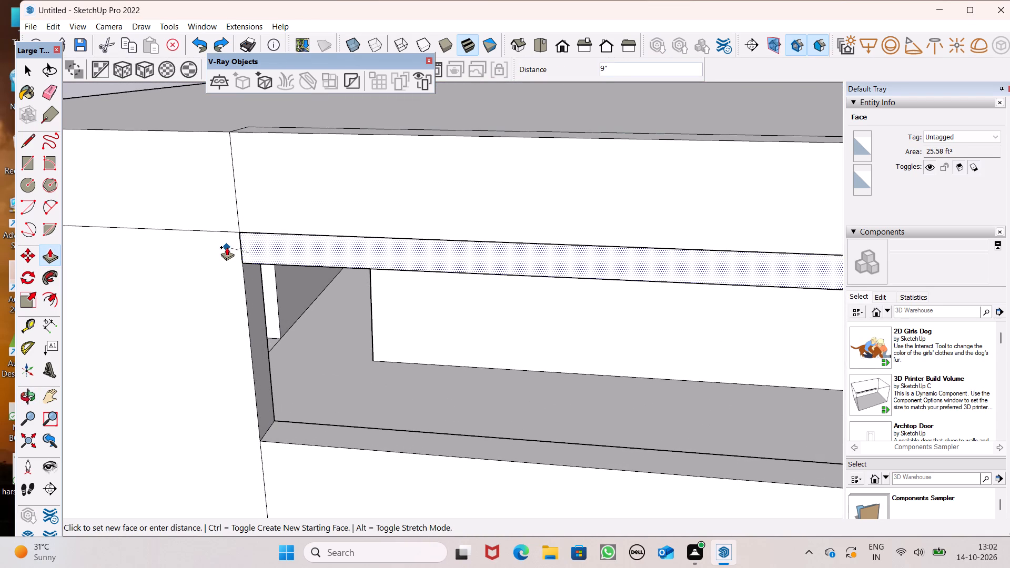
pyautogui.moveTo(227, 247); pyautogui.dragTo(236, 247)
# Erase the horizontal seam between the roof's long side and the strip below, plus the short vertical seam beside the strip.
pyautogui.moveTo(300, 266); pyautogui.dragTo(373, 250, button='middle')
pyautogui.scroll(1, 370, 247)
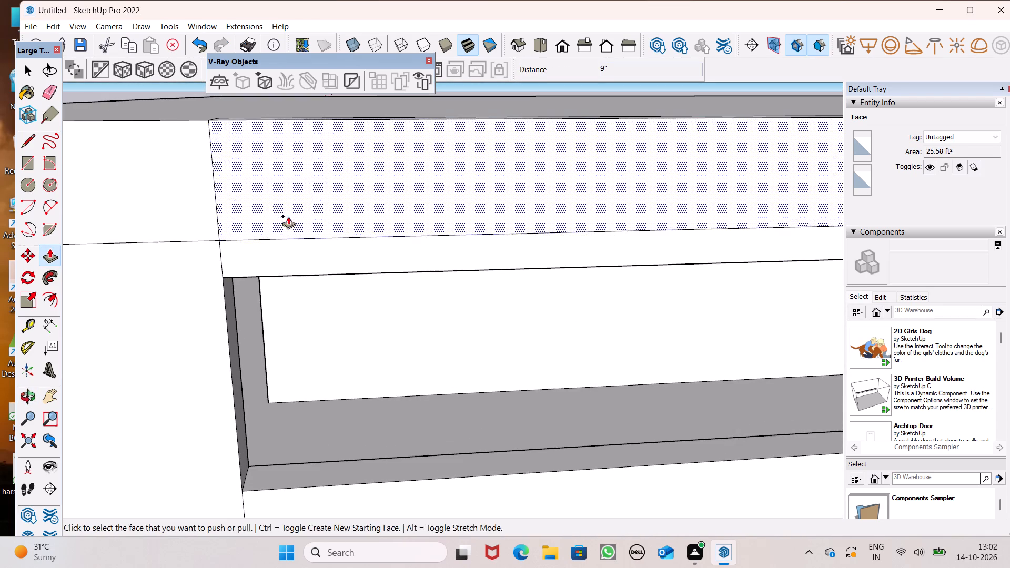
pyautogui.click(45, 91)
pyautogui.moveTo(291, 225); pyautogui.dragTo(293, 240)
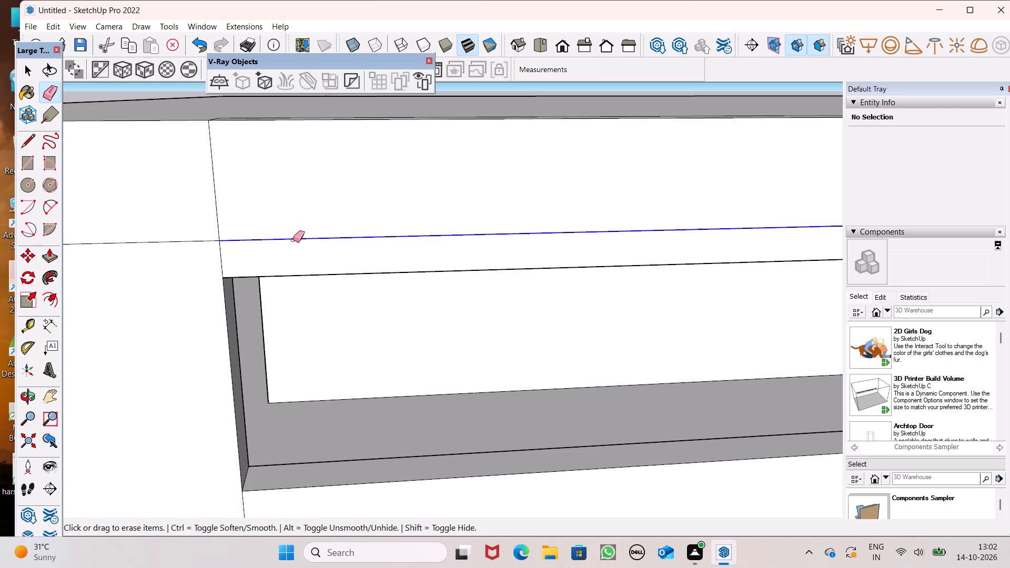
pyautogui.moveTo(223, 257); pyautogui.dragTo(218, 259)
# Erase the leftover long seam and its short end segment on the roof's top surface near the extended side.
pyautogui.scroll(-14, 291, 214)
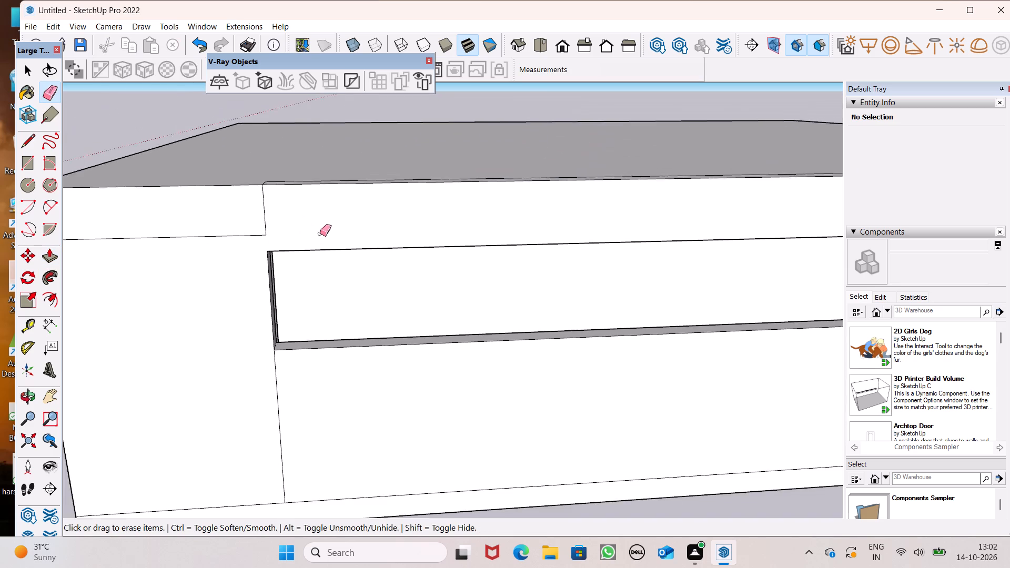
pyautogui.scroll(-3, 320, 234)
pyautogui.moveTo(326, 242); pyautogui.dragTo(355, 368, button='middle')
pyautogui.scroll(1, 339, 298)
pyautogui.doubleClick(342, 319)
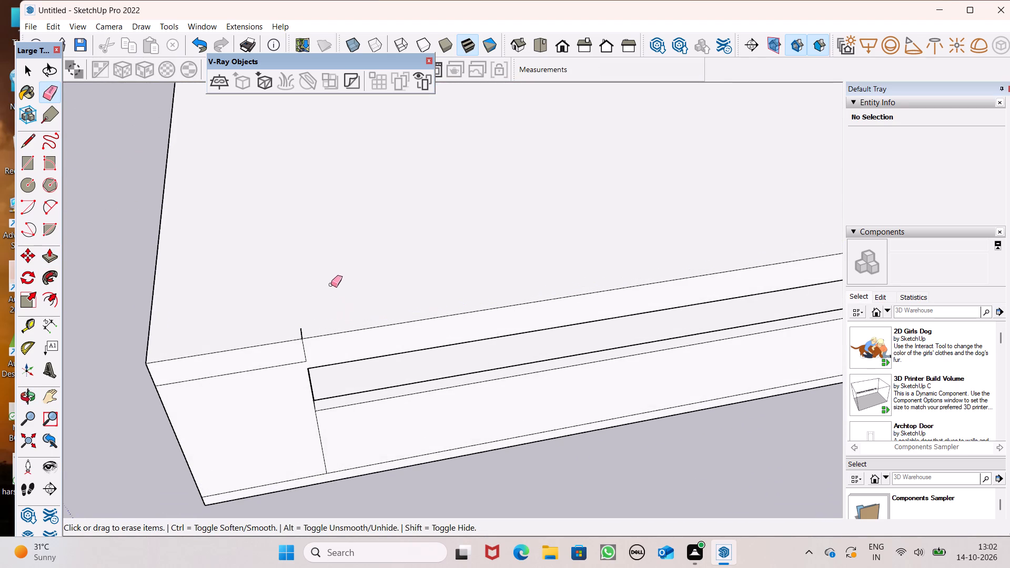
pyautogui.scroll(-3, 327, 294)
pyautogui.moveTo(314, 317); pyautogui.dragTo(301, 322)
# Erase the vertical and horizontal seams on the side wall above the front room so roof edge and wall form one face.
pyautogui.scroll(-4, 300, 305)
pyautogui.scroll(2, 441, 267)
pyautogui.scroll(-2, 448, 326)
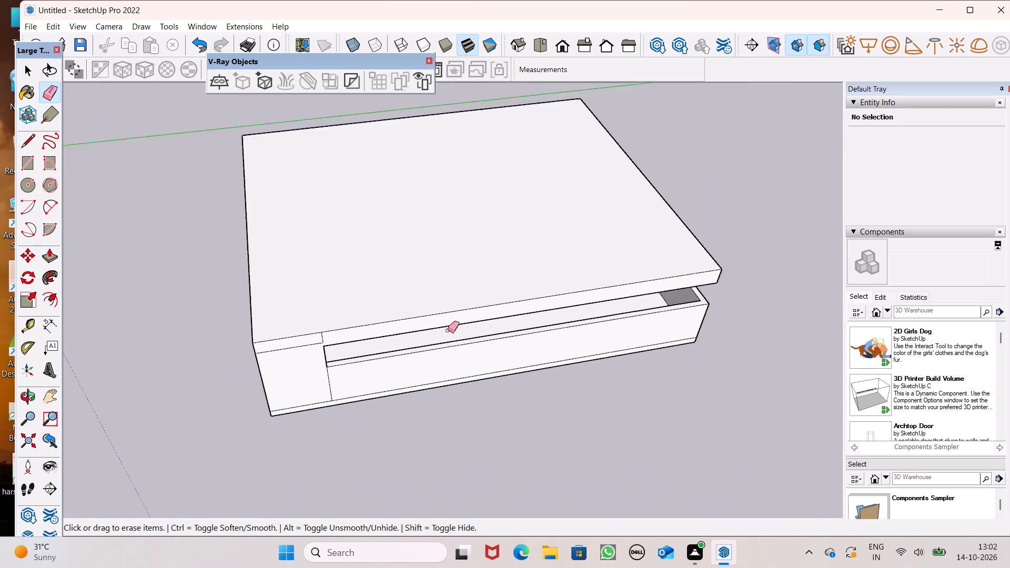
pyautogui.scroll(-6, 448, 330)
pyautogui.moveTo(446, 321); pyautogui.dragTo(487, 263, button='middle')
pyautogui.moveTo(275, 346); pyautogui.dragTo(486, 281, button='middle')
pyautogui.scroll(1, 486, 281)
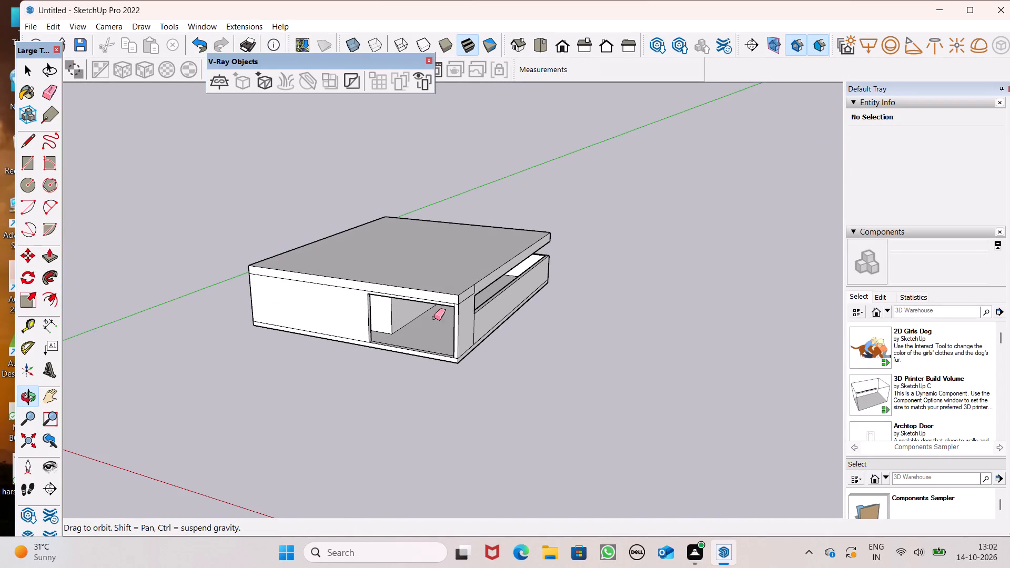
pyautogui.scroll(1, 440, 321)
pyautogui.moveTo(442, 322); pyautogui.dragTo(363, 304, button='middle')
pyautogui.scroll(13, 443, 291)
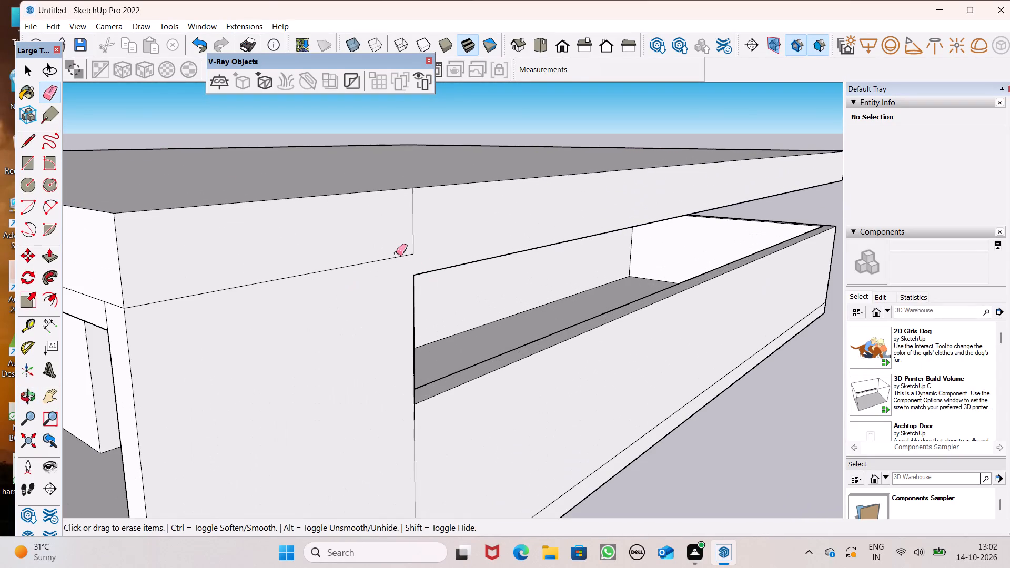
pyautogui.moveTo(398, 246); pyautogui.dragTo(412, 242)
pyautogui.click(412, 242)
pyautogui.moveTo(412, 242); pyautogui.dragTo(403, 251)
pyautogui.moveTo(439, 234); pyautogui.dragTo(412, 252)
pyautogui.moveTo(397, 251); pyautogui.dragTo(390, 267)
pyautogui.moveTo(383, 265); pyautogui.dragTo(381, 272)
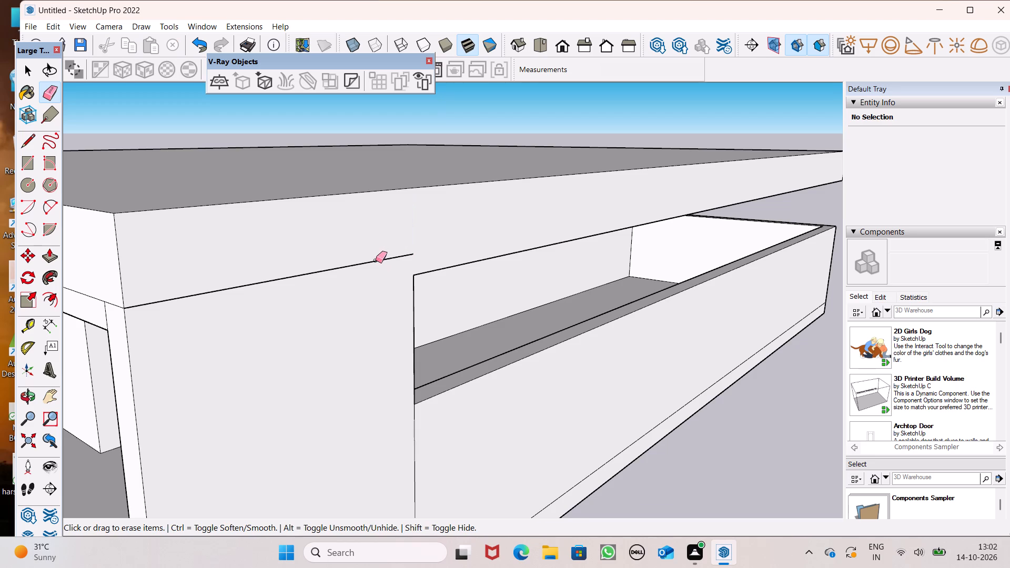
pyautogui.scroll(-2, 376, 260)
pyautogui.moveTo(359, 260); pyautogui.dragTo(356, 273)
# Examine the front of the building and the roof edge above the front room opening from several angles.
pyautogui.scroll(-3, 351, 268)
pyautogui.press('space')
pyautogui.scroll(-1, 350, 271)
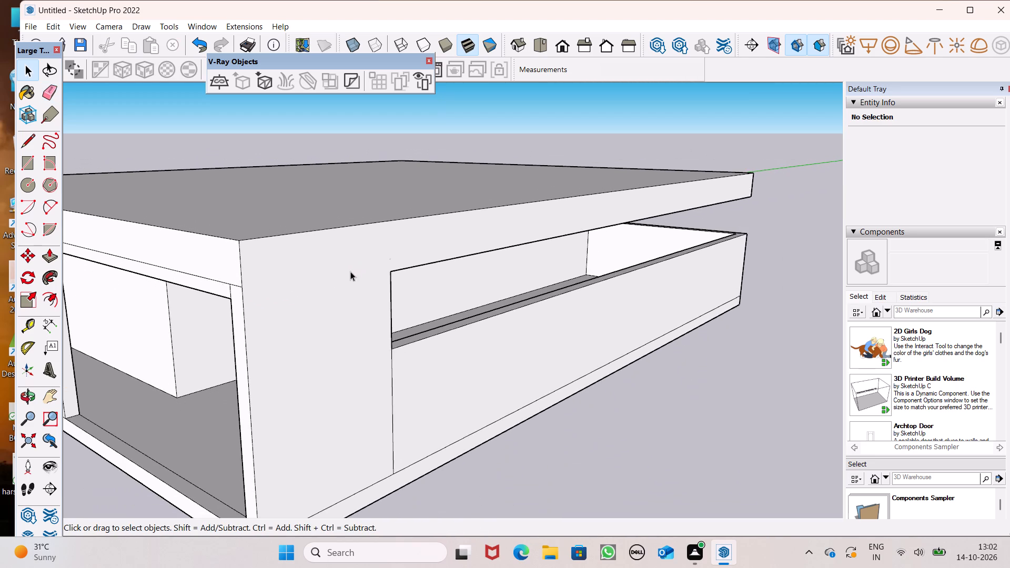
pyautogui.scroll(-1, 350, 271)
pyautogui.moveTo(334, 323); pyautogui.dragTo(543, 308, button='middle')
pyautogui.scroll(-4, 500, 265)
pyautogui.moveTo(500, 273); pyautogui.dragTo(554, 245, button='middle')
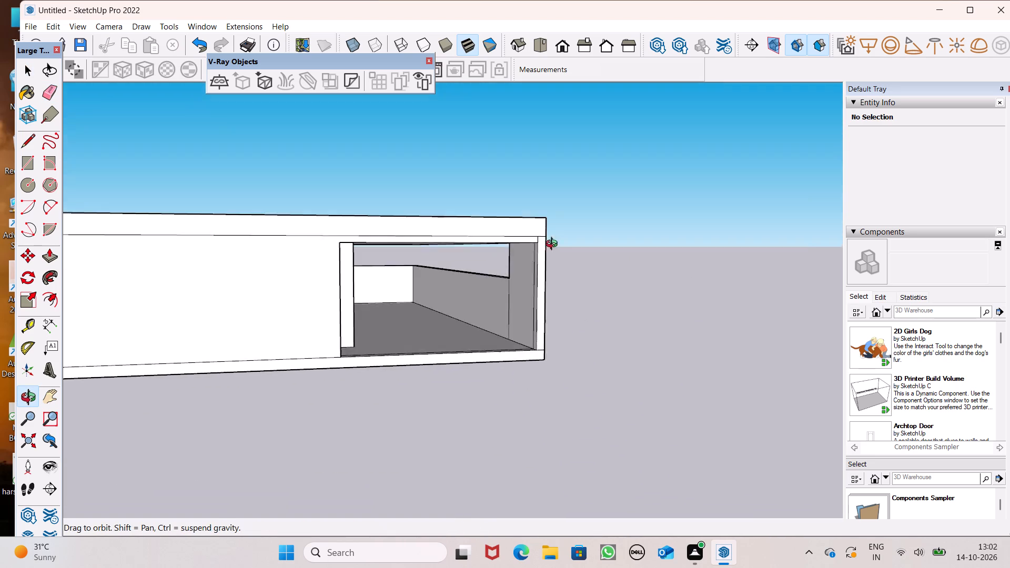
pyautogui.moveTo(554, 245); pyautogui.dragTo(544, 300, button='middle')
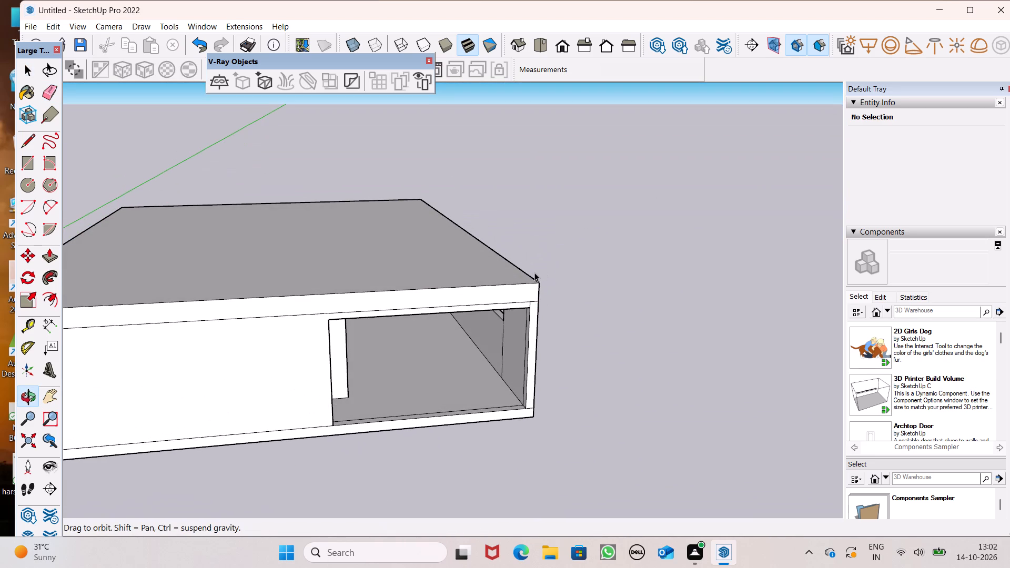
# Offset the roof slab's top outline inward by 9" to mark a wall-thickness border around its perimeter.
pyautogui.scroll(-1, 534, 272)
pyautogui.moveTo(534, 270); pyautogui.dragTo(507, 329, button='middle')
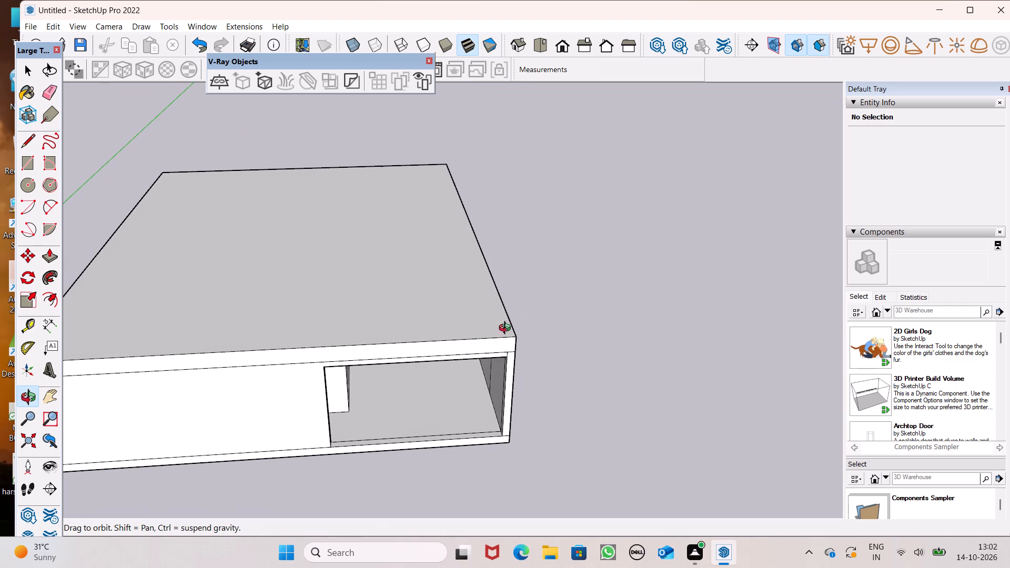
pyautogui.moveTo(507, 329); pyautogui.dragTo(506, 329, button='middle')
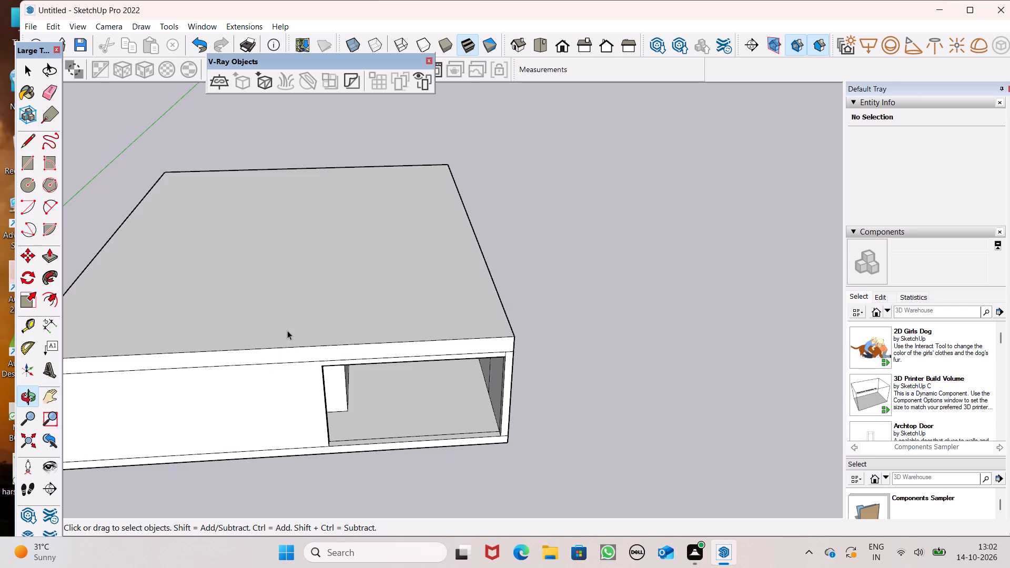
pyautogui.scroll(-3, 412, 266)
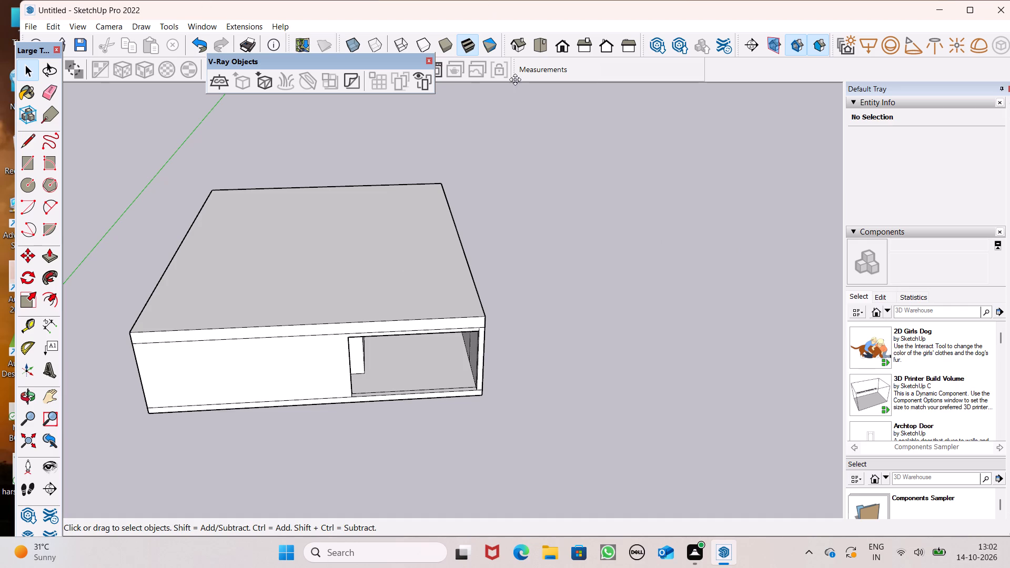
pyautogui.scroll(-4, 343, 155)
pyautogui.moveTo(348, 181); pyautogui.dragTo(333, 365, button='middle')
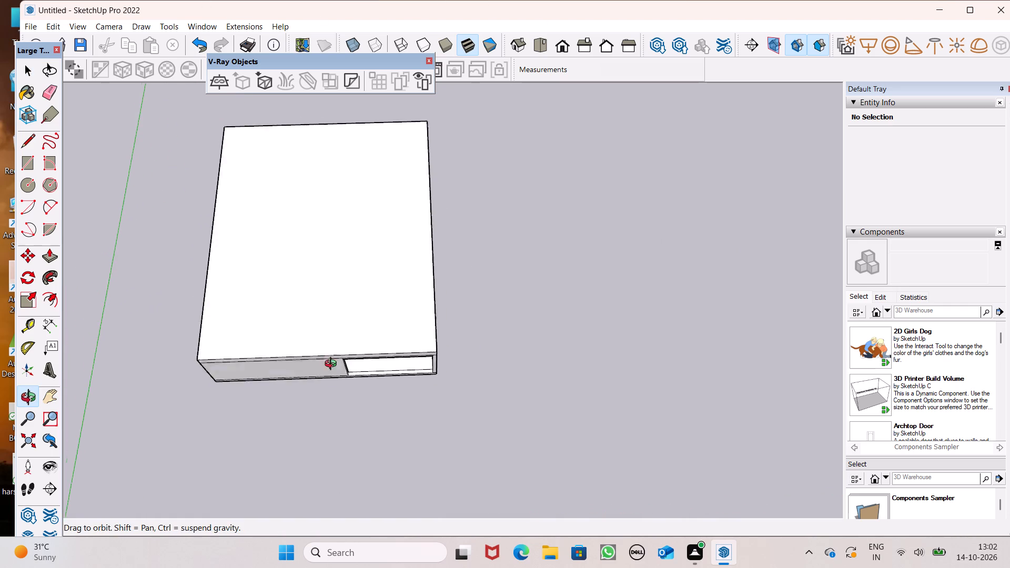
pyautogui.moveTo(333, 365); pyautogui.dragTo(322, 378, button='middle')
pyautogui.scroll(-3, 343, 245)
pyautogui.scroll(4, 331, 167)
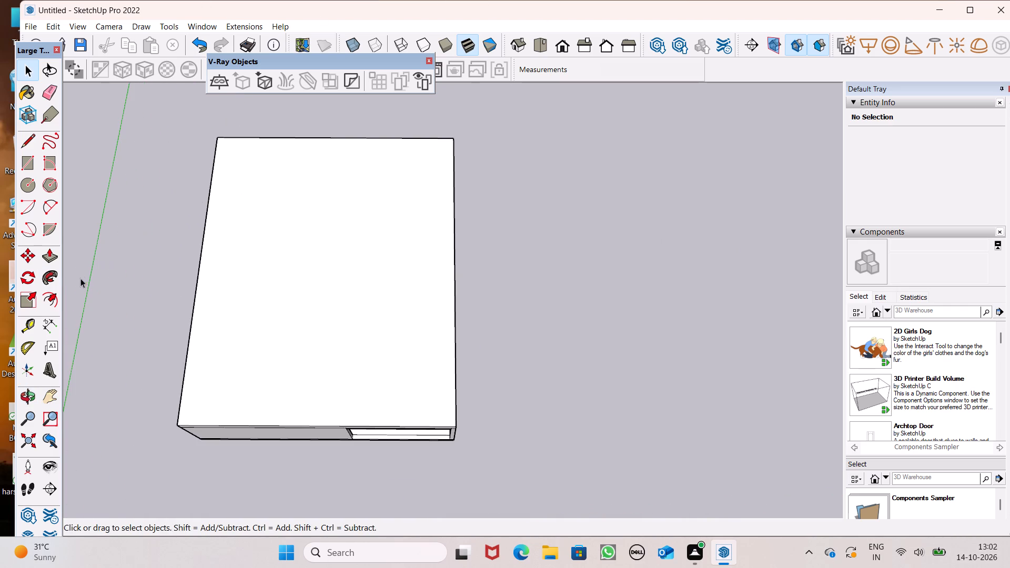
pyautogui.click(48, 293)
pyautogui.click(266, 160)
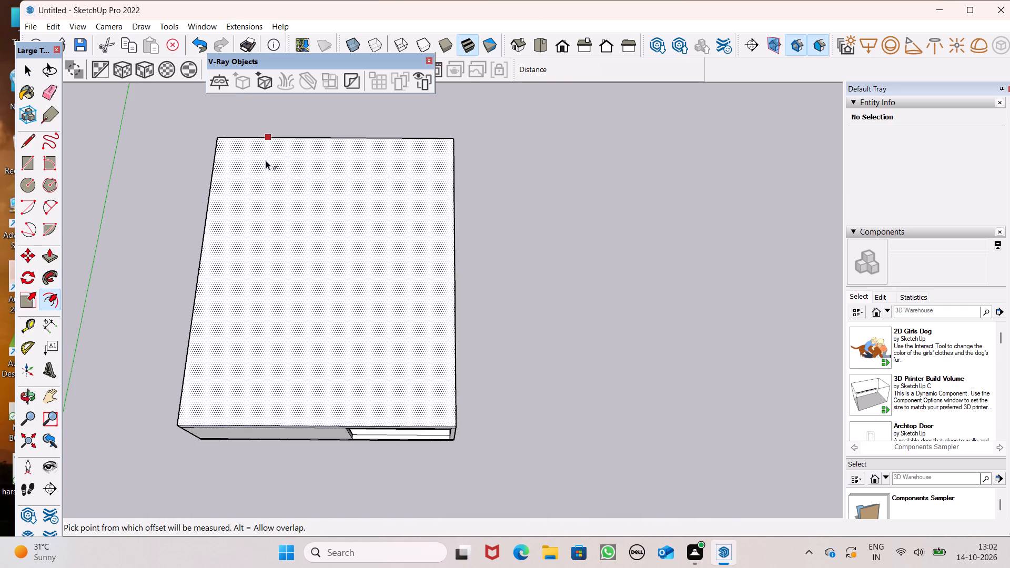
pyautogui.write('9"')
pyautogui.press('Return')
pyautogui.press('space')
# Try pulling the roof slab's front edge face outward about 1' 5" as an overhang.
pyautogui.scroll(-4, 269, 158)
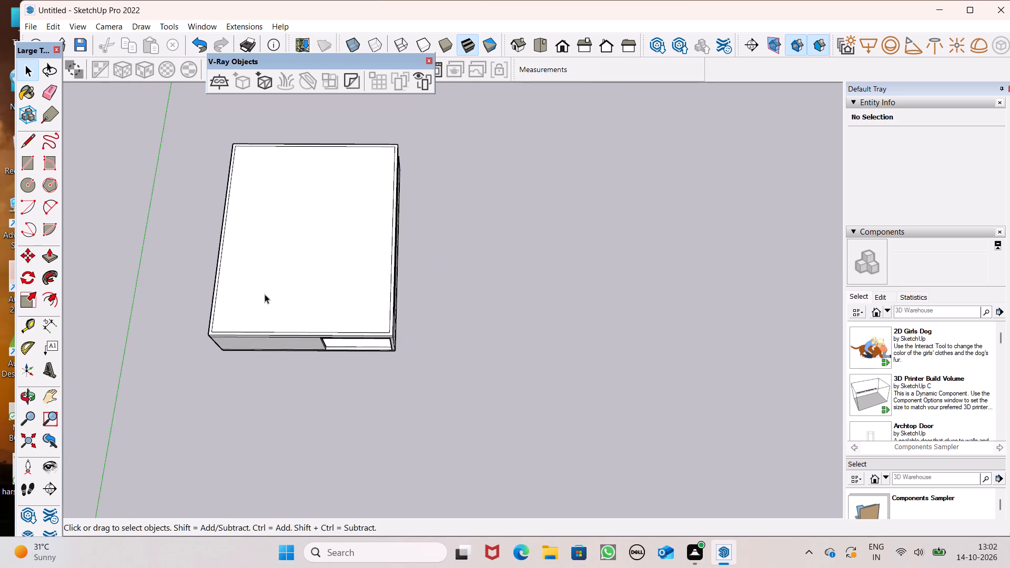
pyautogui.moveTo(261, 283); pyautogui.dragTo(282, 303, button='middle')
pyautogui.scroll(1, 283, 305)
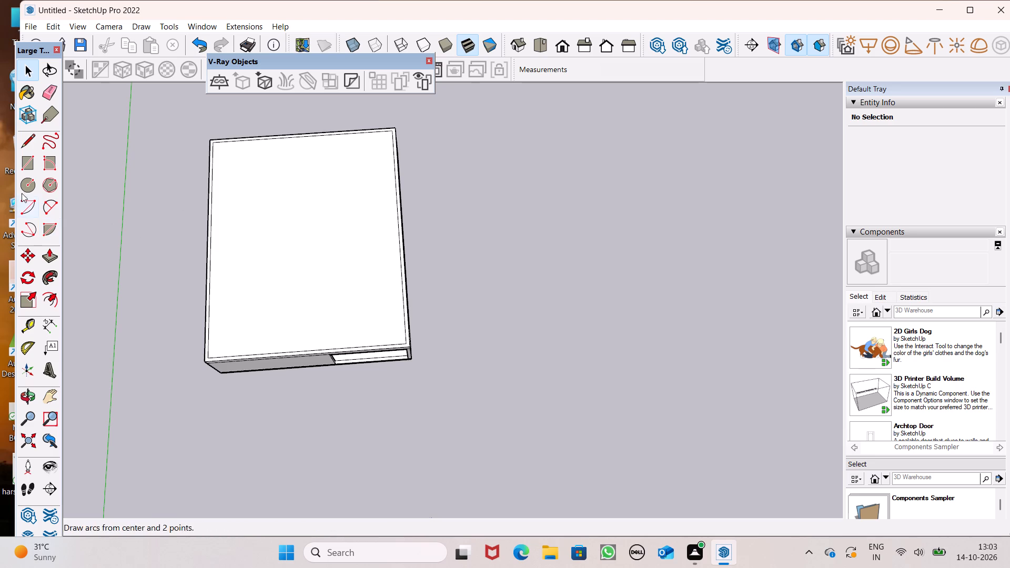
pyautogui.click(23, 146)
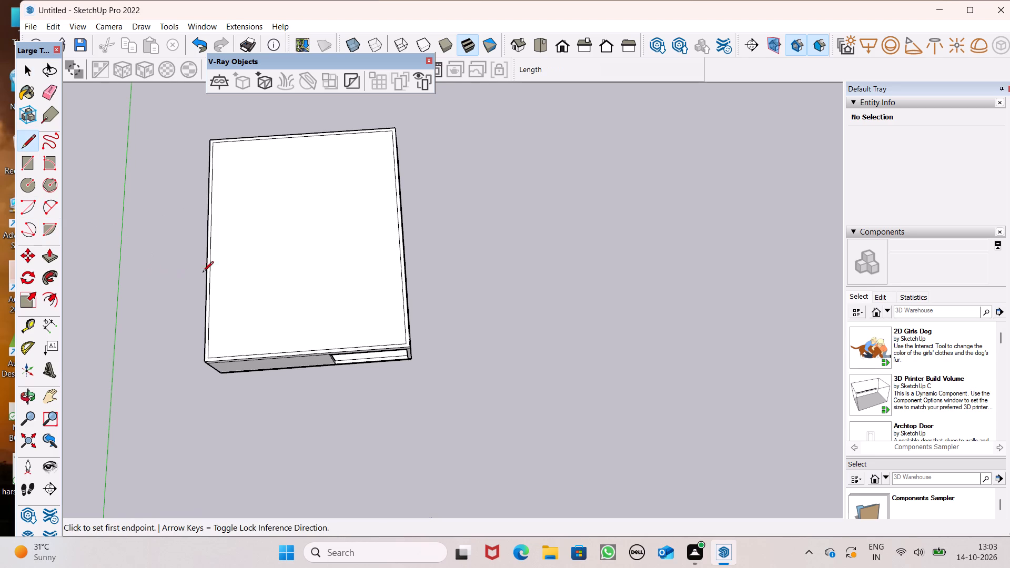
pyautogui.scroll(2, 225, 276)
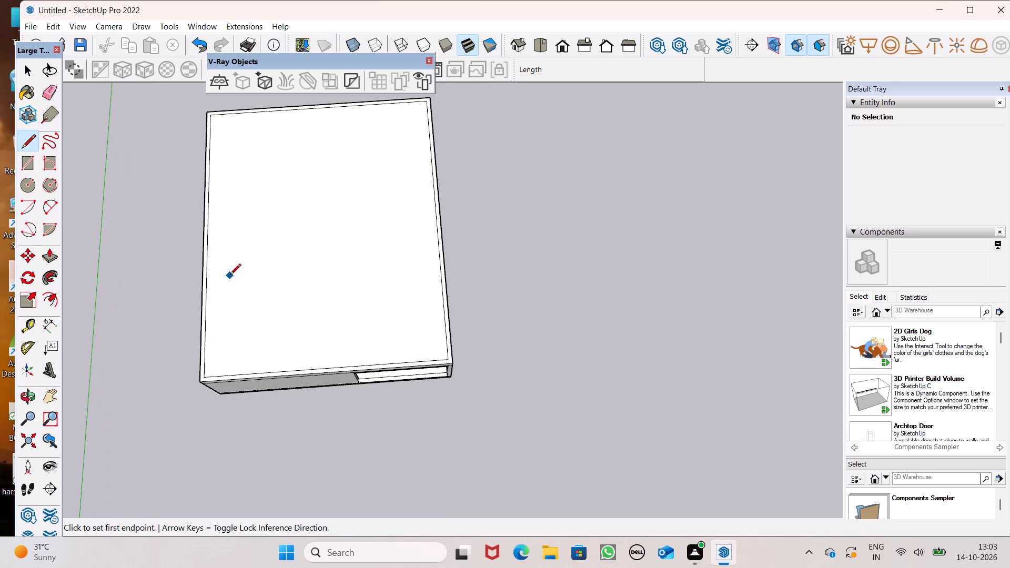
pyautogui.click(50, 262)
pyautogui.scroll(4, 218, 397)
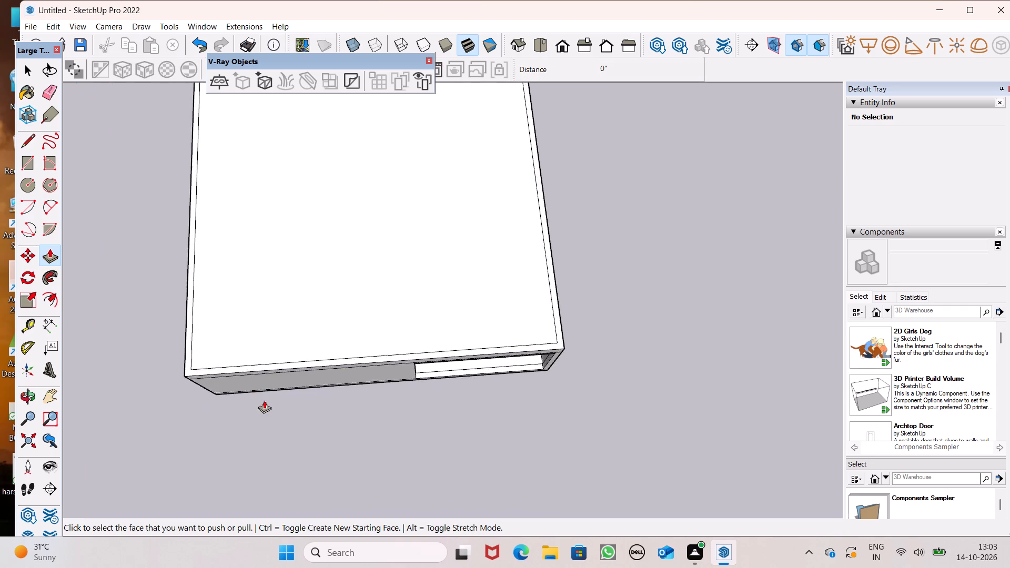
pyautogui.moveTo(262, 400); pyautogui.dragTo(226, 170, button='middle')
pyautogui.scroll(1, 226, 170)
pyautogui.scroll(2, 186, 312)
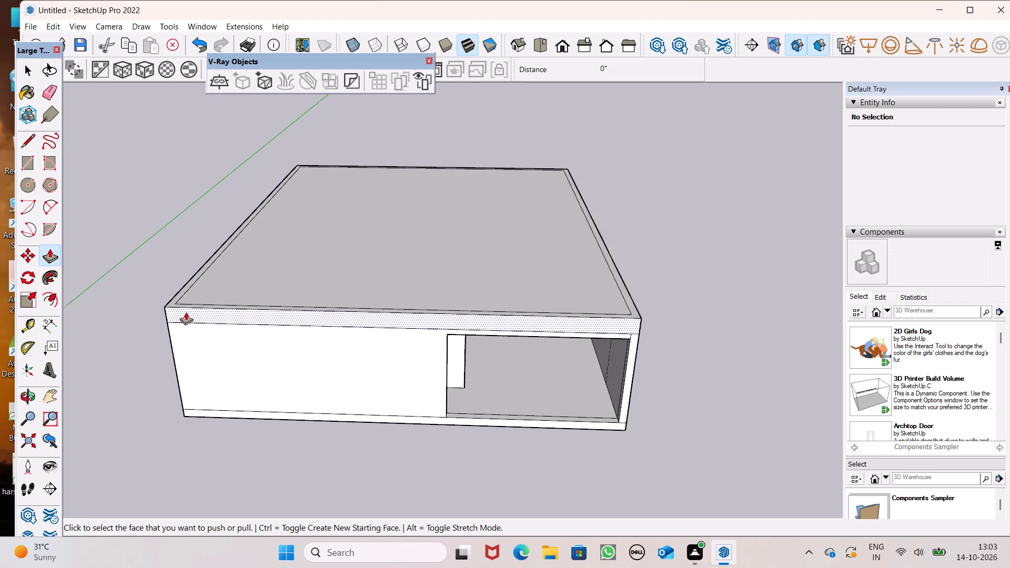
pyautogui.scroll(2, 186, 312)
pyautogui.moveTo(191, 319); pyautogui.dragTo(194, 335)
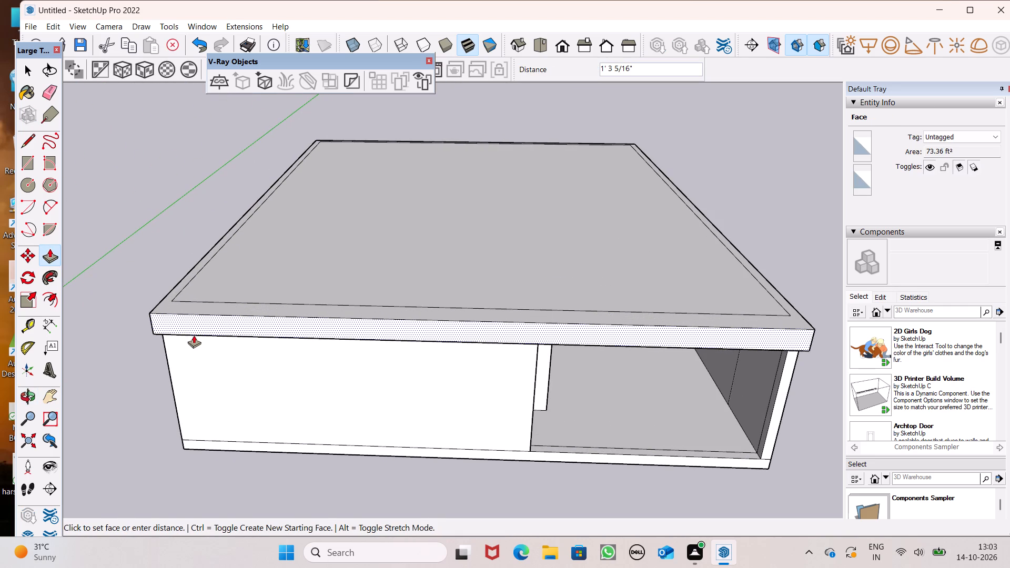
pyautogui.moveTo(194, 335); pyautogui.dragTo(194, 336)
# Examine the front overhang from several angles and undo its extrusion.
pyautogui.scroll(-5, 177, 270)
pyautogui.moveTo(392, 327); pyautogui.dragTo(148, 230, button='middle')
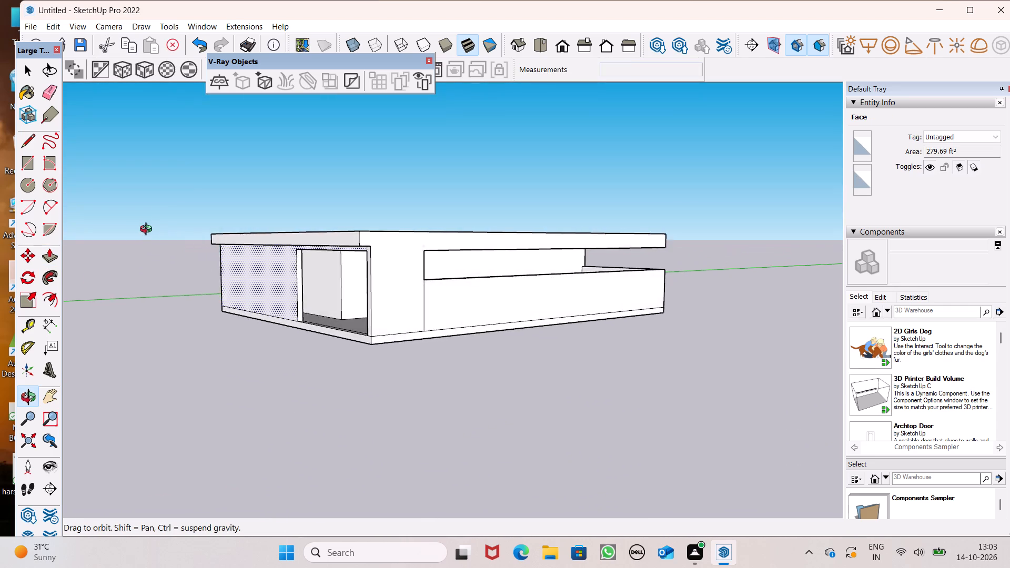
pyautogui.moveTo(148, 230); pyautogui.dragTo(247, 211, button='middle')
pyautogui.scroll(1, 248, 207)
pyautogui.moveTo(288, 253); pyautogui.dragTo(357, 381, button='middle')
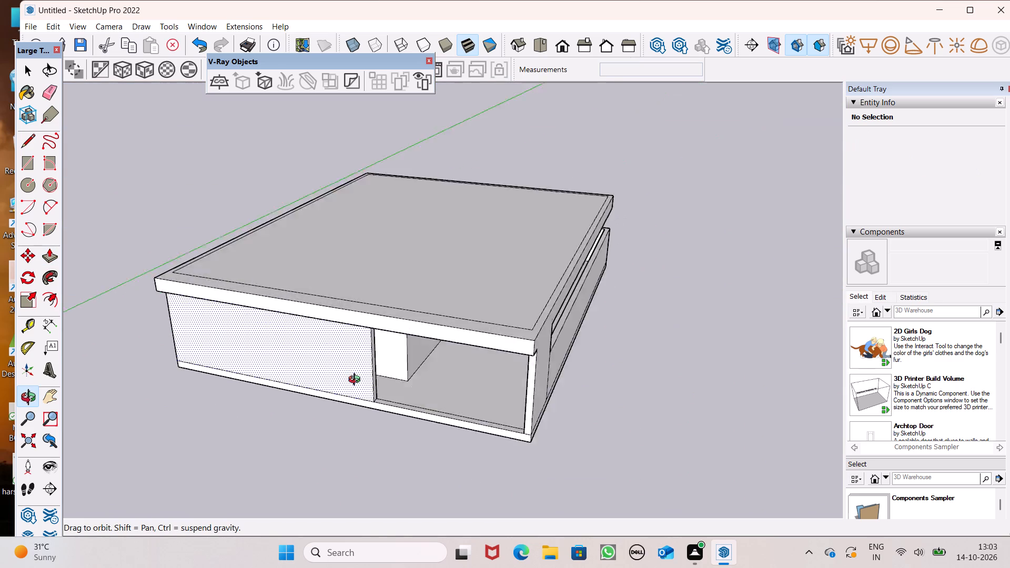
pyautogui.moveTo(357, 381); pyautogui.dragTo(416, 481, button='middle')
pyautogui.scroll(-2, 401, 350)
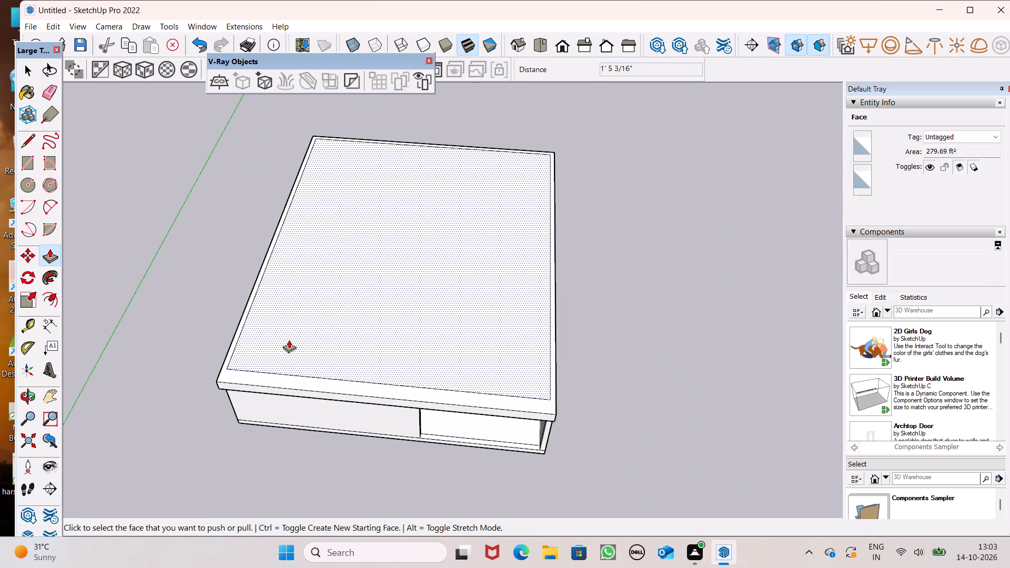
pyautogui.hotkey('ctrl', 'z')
# Push/Pull the perimeter border on the roof slab's top up 10' to raise the upper-storey walls.
pyautogui.moveTo(225, 371); pyautogui.dragTo(305, 395, button='middle')
pyautogui.moveTo(303, 398); pyautogui.dragTo(272, 405, button='middle')
pyautogui.scroll(2, 237, 410)
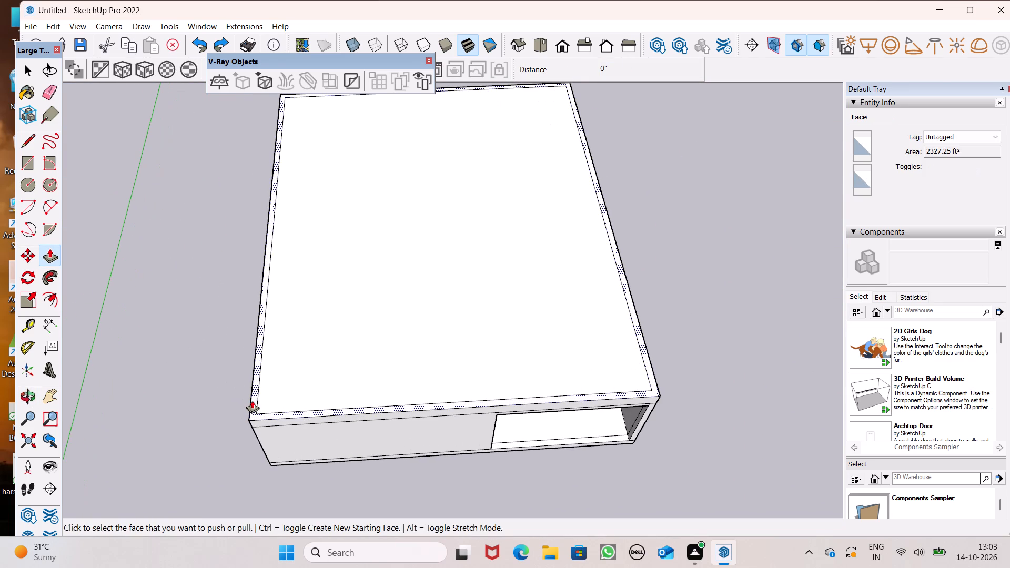
pyautogui.moveTo(252, 400); pyautogui.dragTo(255, 365)
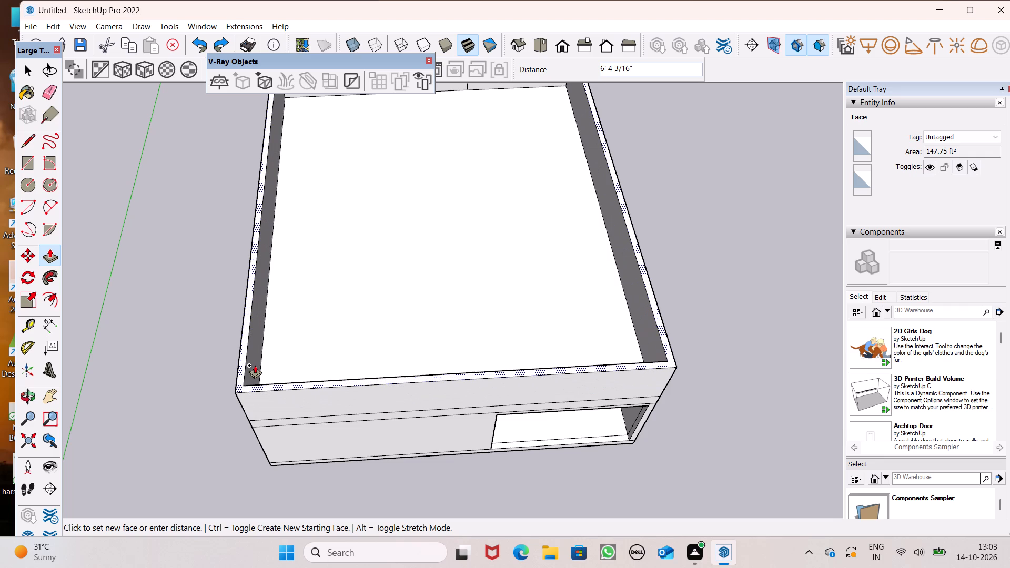
pyautogui.moveTo(255, 365); pyautogui.dragTo(252, 358)
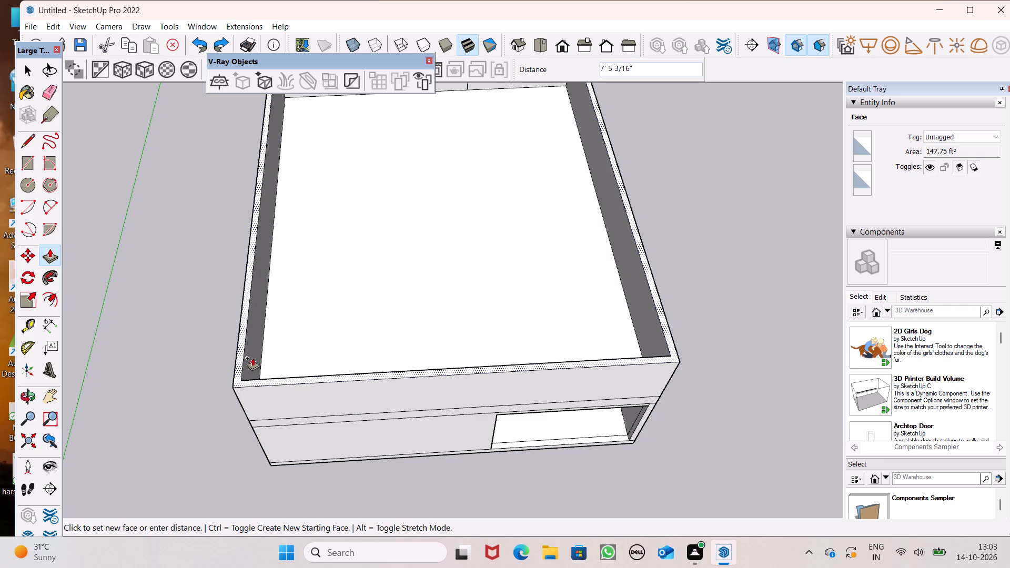
pyautogui.moveTo(252, 358); pyautogui.dragTo(244, 354)
pyautogui.write("10'")
pyautogui.press('Return')
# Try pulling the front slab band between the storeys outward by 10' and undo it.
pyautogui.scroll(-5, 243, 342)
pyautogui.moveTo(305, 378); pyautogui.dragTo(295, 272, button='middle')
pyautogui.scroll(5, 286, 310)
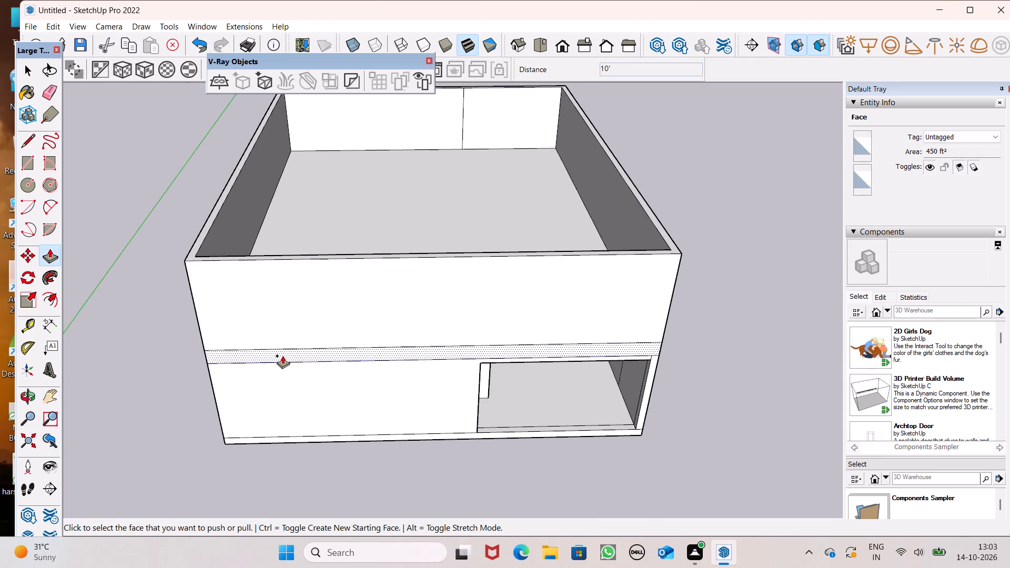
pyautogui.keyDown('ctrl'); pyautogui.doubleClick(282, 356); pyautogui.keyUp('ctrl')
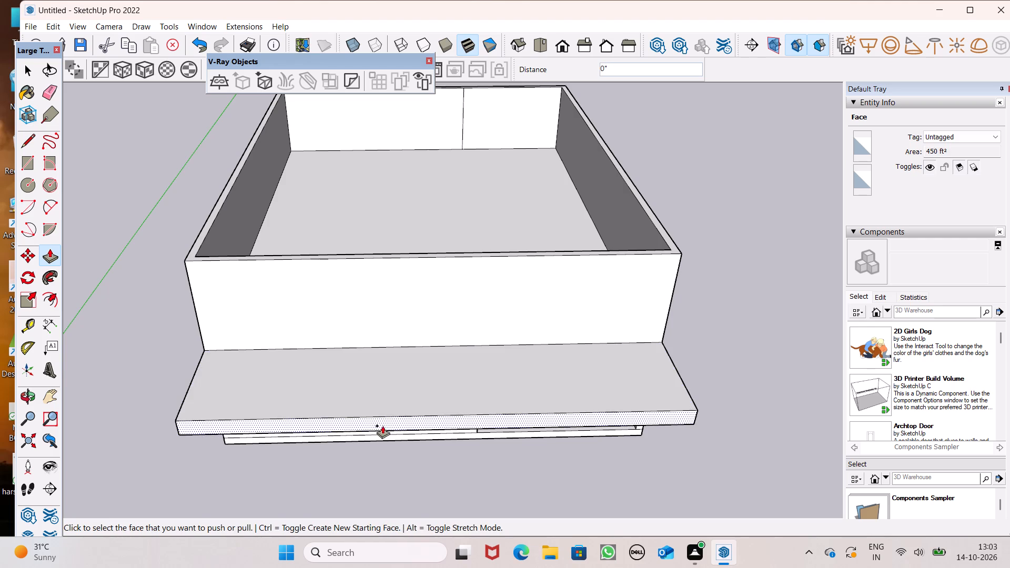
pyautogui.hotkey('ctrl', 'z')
# Pull the front slab band between the storeys outward about 2' 6" to form a projecting ledge.
pyautogui.scroll(2, 325, 379)
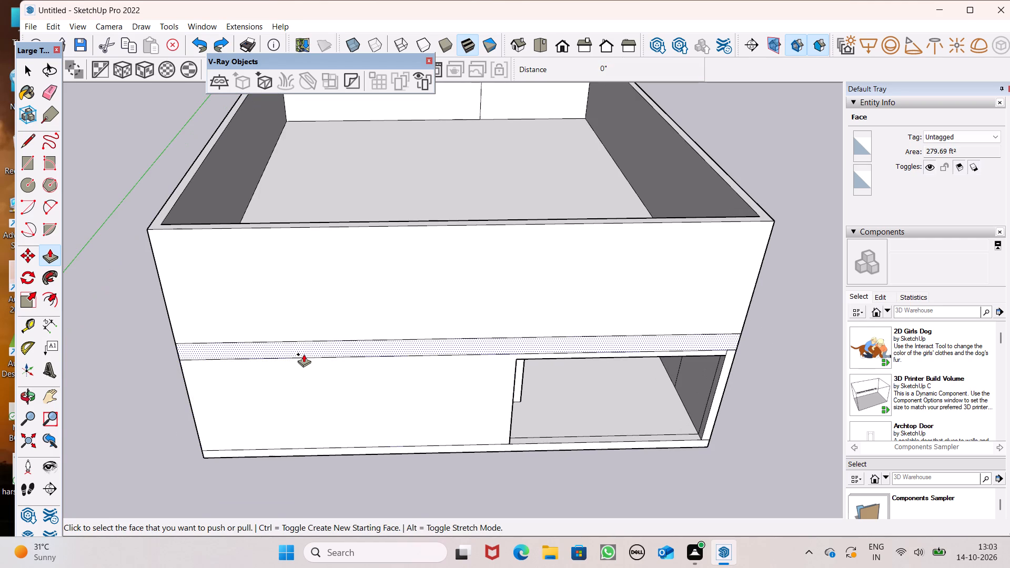
pyautogui.moveTo(304, 350); pyautogui.dragTo(292, 364)
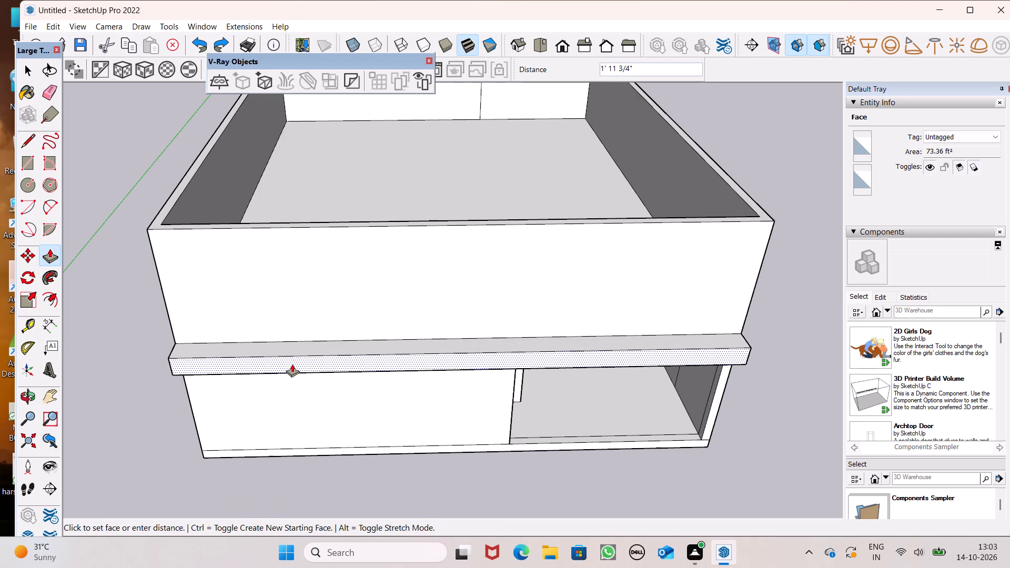
pyautogui.moveTo(292, 364); pyautogui.dragTo(288, 368)
# Push the projecting ledge's front face back towards the wall by about 7".
pyautogui.scroll(-5, 296, 340)
pyautogui.moveTo(314, 360); pyautogui.dragTo(540, 298, button='middle')
pyautogui.scroll(6, 453, 343)
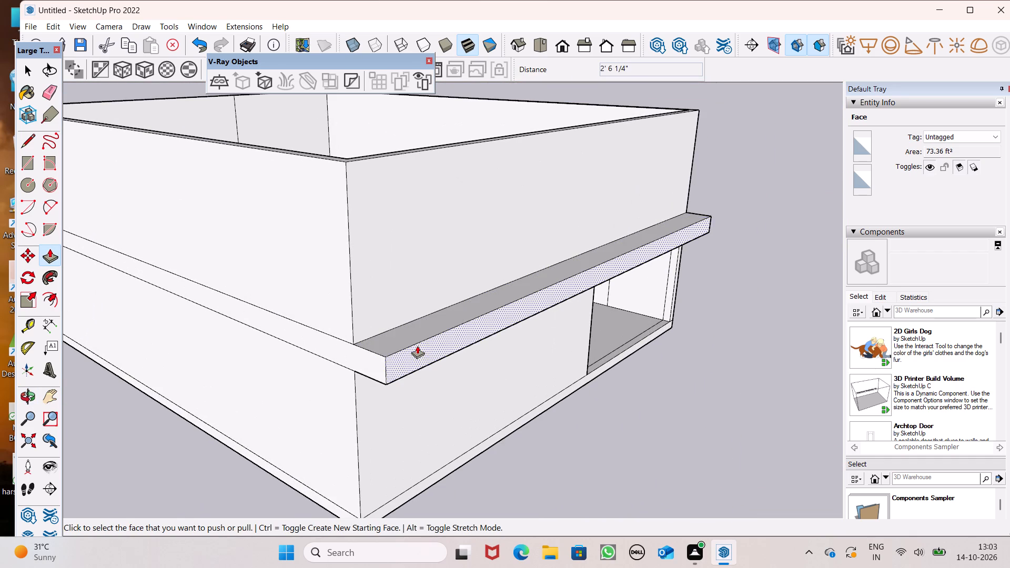
pyautogui.moveTo(418, 347); pyautogui.dragTo(411, 342)
# Examine the projecting front ledge and the exterior walls of both storeys from the front and sides.
pyautogui.scroll(-4, 436, 290)
pyautogui.scroll(1, 491, 358)
pyautogui.moveTo(491, 358); pyautogui.dragTo(389, 367, button='middle')
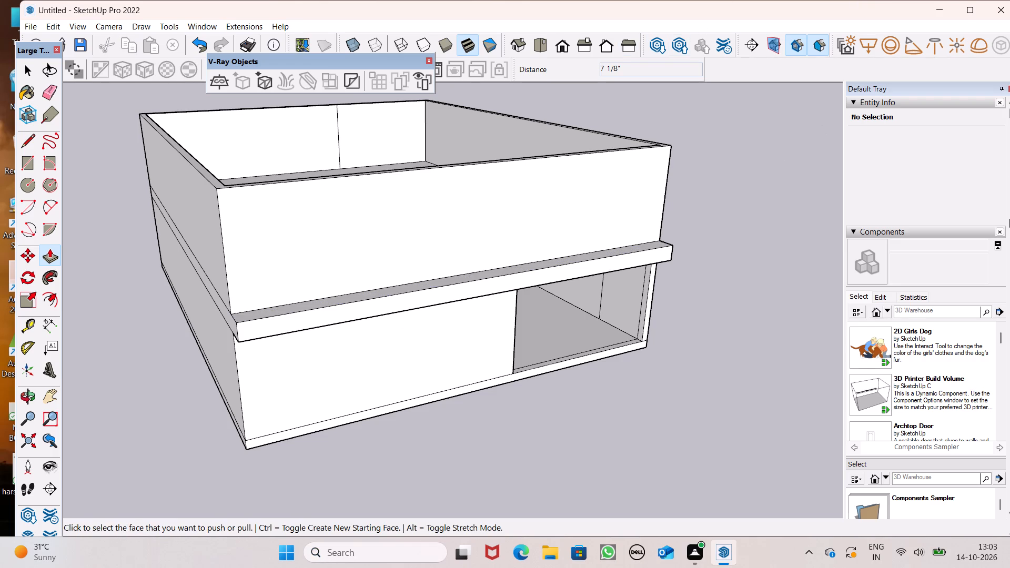
pyautogui.scroll(-2, 673, 242)
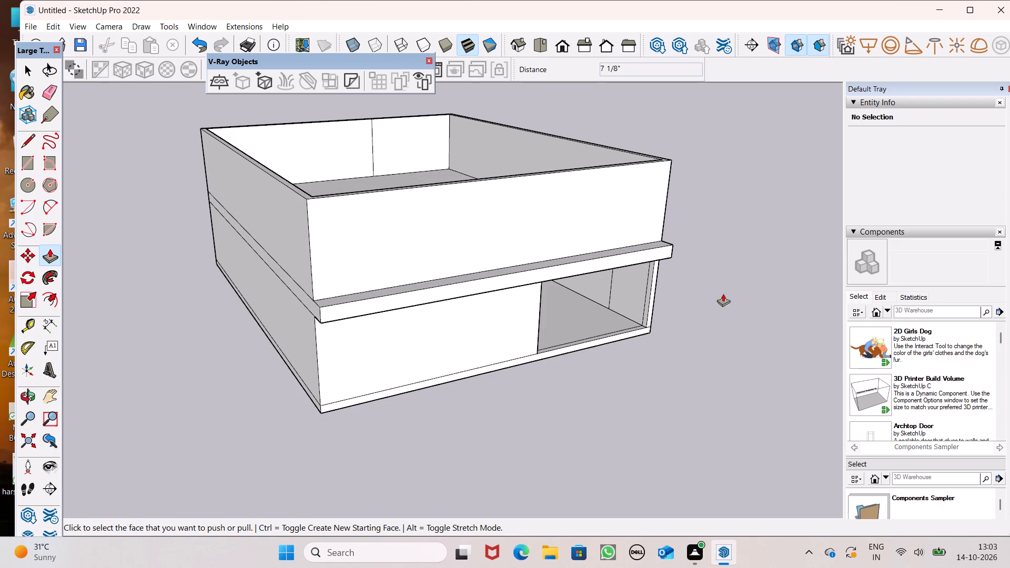
pyautogui.moveTo(723, 294); pyautogui.dragTo(432, 320, button='middle')
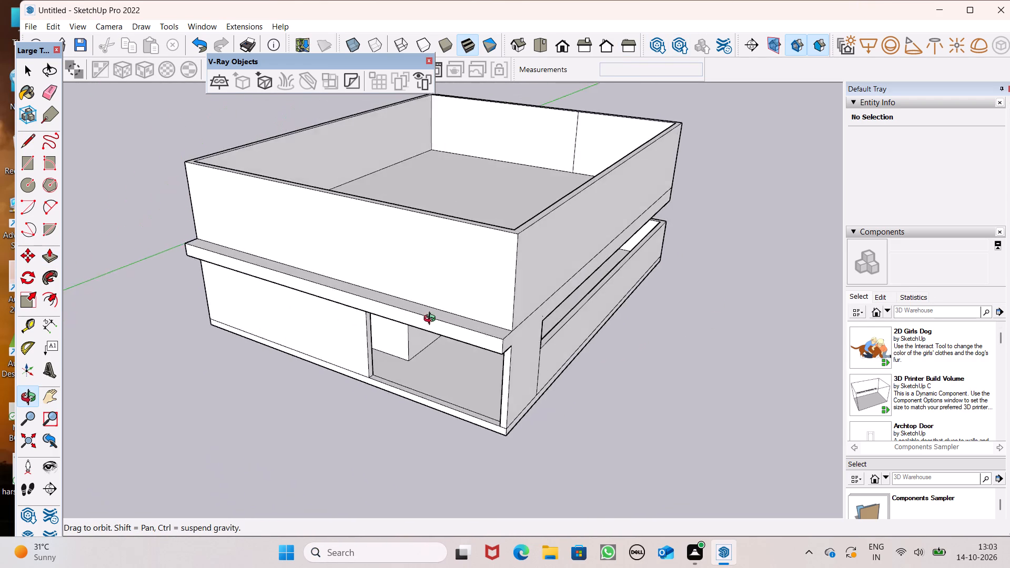
pyautogui.moveTo(432, 320); pyautogui.dragTo(897, 240, button='middle')
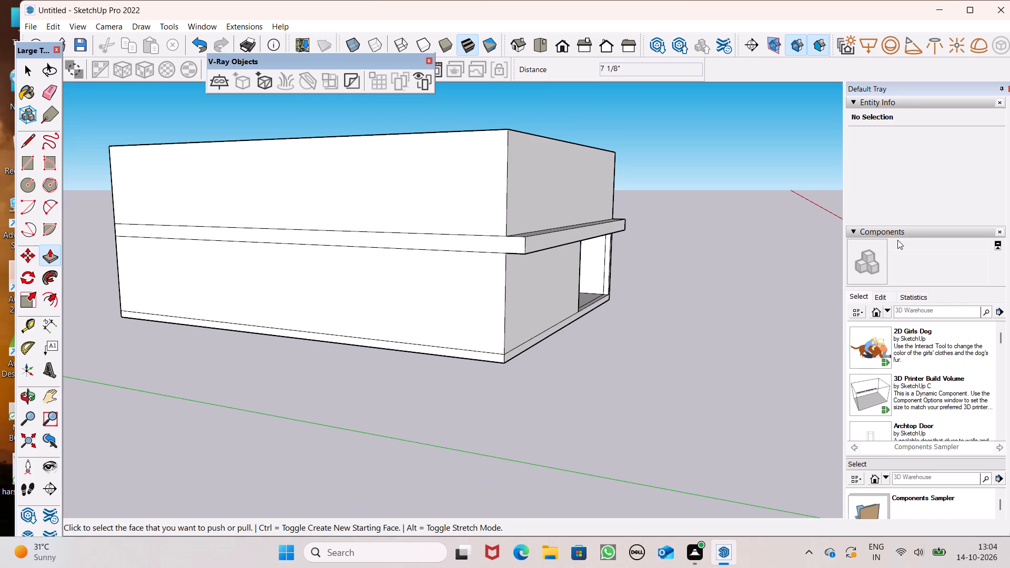
pyautogui.scroll(-2, 897, 240)
pyautogui.scroll(-3, 726, 270)
pyautogui.scroll(1, 749, 296)
pyautogui.moveTo(749, 296); pyautogui.dragTo(535, 276, button='middle')
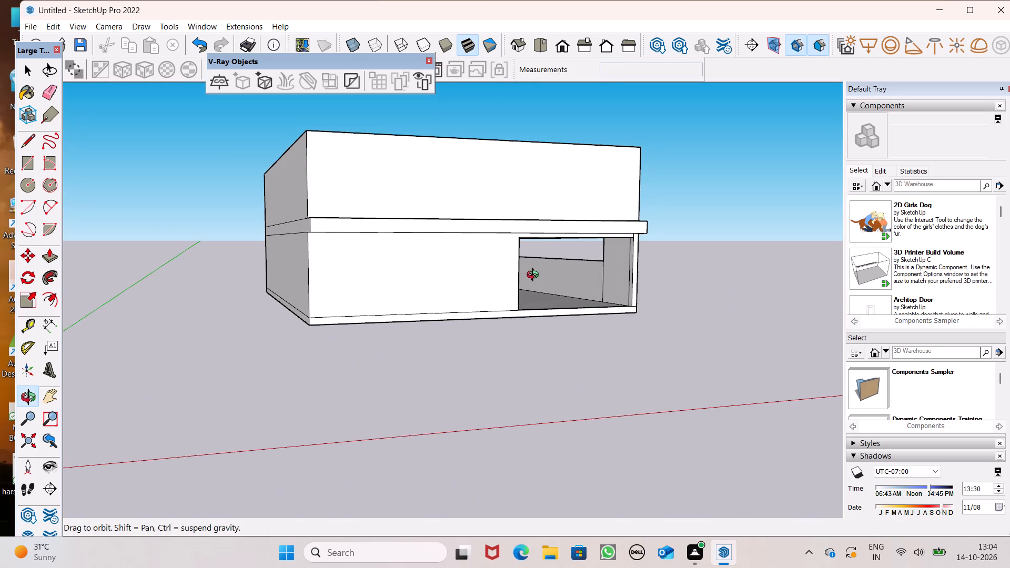
pyautogui.moveTo(535, 276); pyautogui.dragTo(536, 276, button='middle')
pyautogui.press('space')
# Examine the upper-storey walls, the open top and the front ledge from above and at a distance.
pyautogui.scroll(-4, 534, 283)
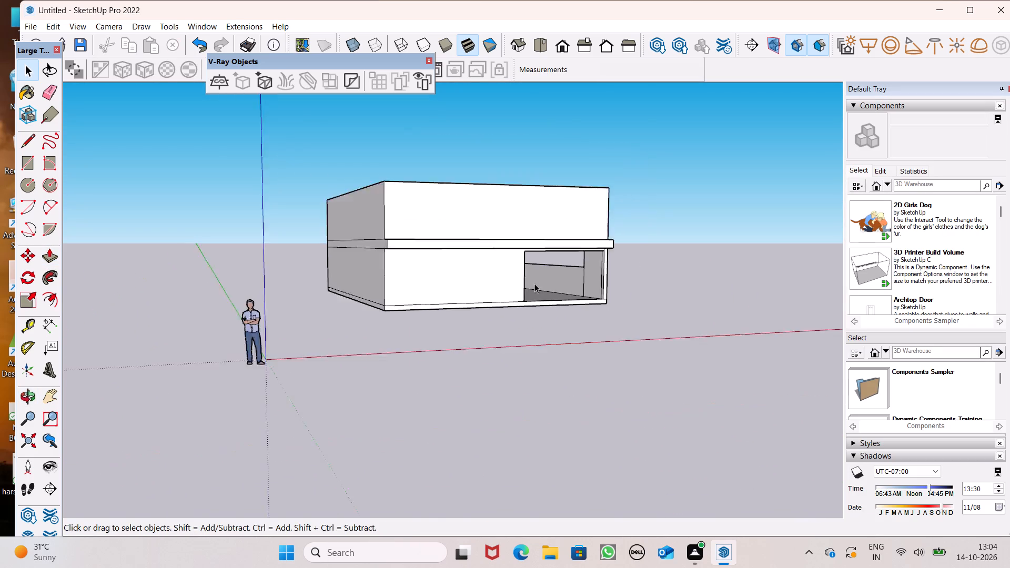
pyautogui.moveTo(627, 327); pyautogui.dragTo(661, 382, button='middle')
pyautogui.scroll(1, 627, 282)
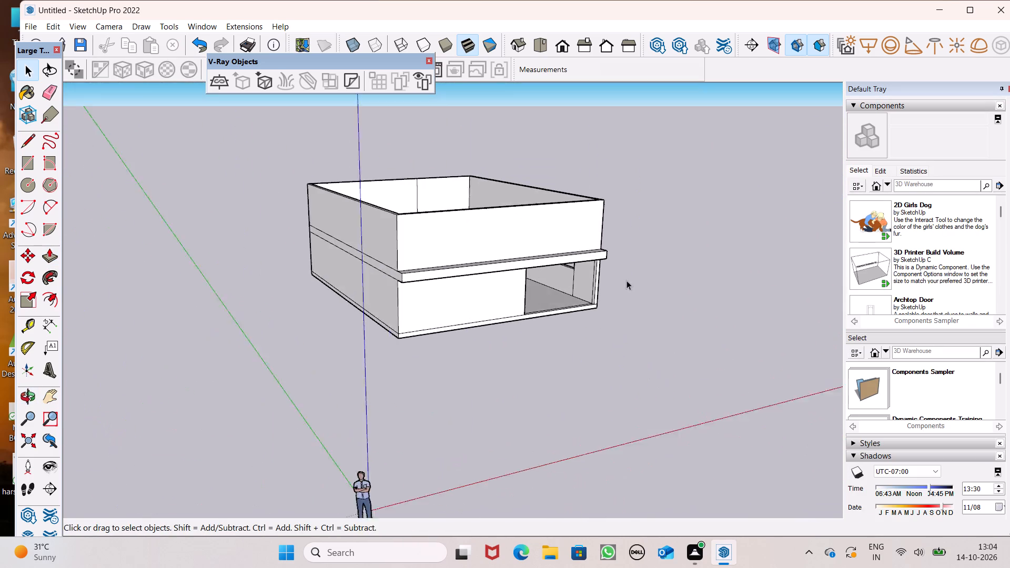
pyautogui.scroll(3, 627, 280)
pyautogui.moveTo(641, 151); pyautogui.dragTo(617, 200, button='middle')
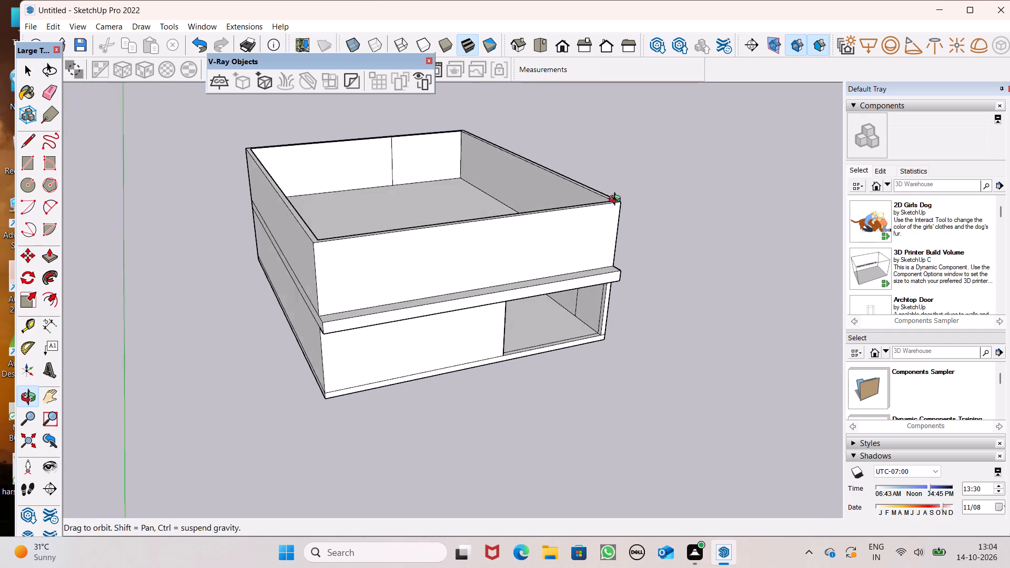
pyautogui.moveTo(617, 200); pyautogui.dragTo(606, 206, button='middle')
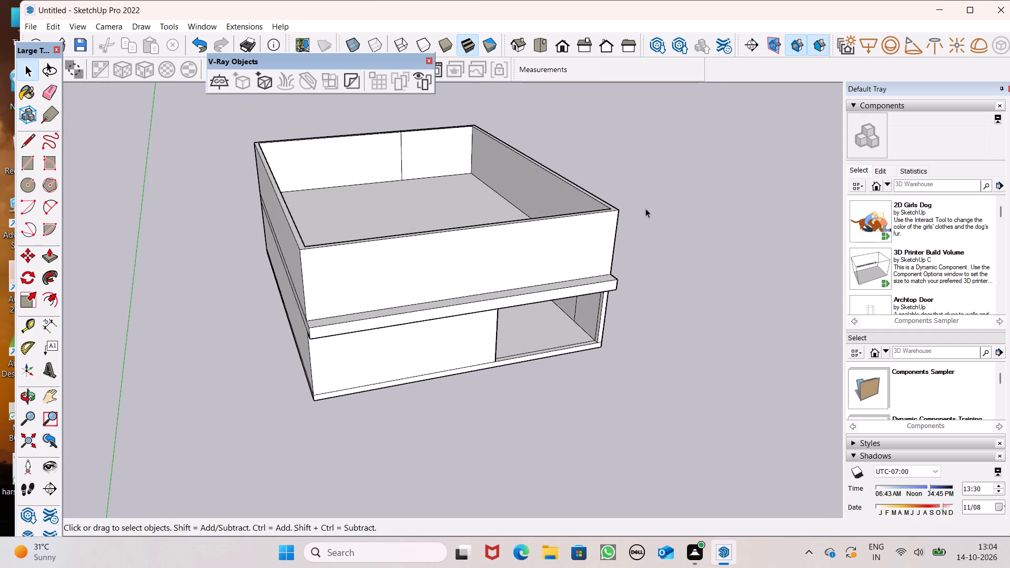
pyautogui.scroll(-2, 605, 209)
pyautogui.scroll(1, 600, 210)
pyautogui.moveTo(601, 210); pyautogui.dragTo(552, 287, button='middle')
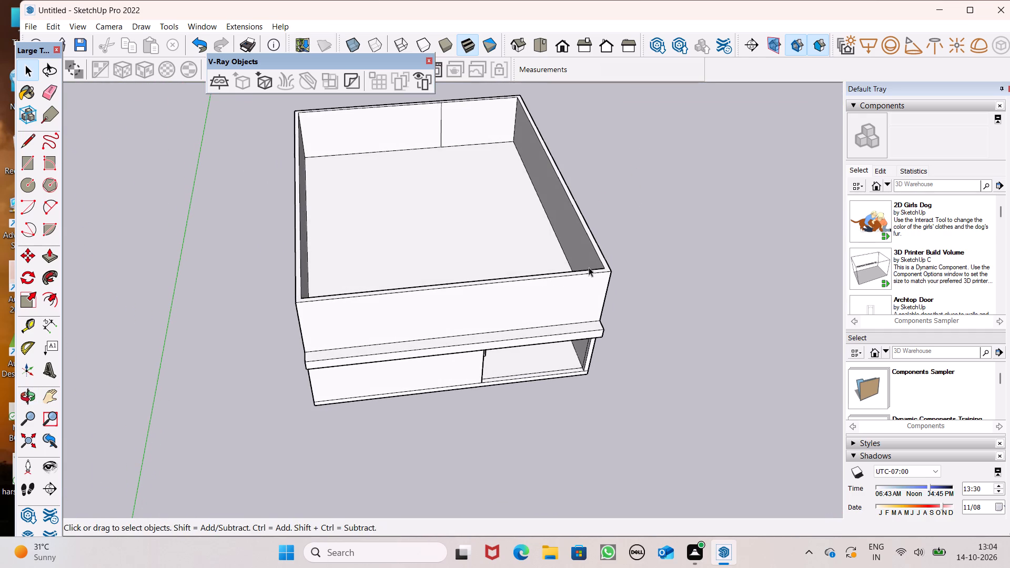
pyautogui.scroll(6, 576, 263)
pyautogui.scroll(-4, 510, 269)
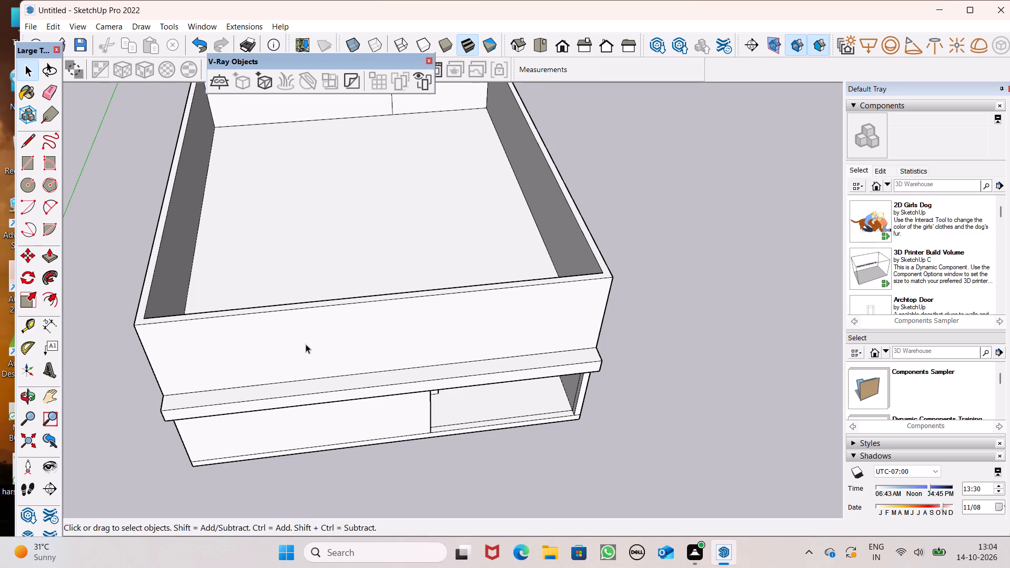
# Draw a line across the front upper wall's top edge and 10' down its outer face to the ledge, dividing the wall.
pyautogui.click(22, 142)
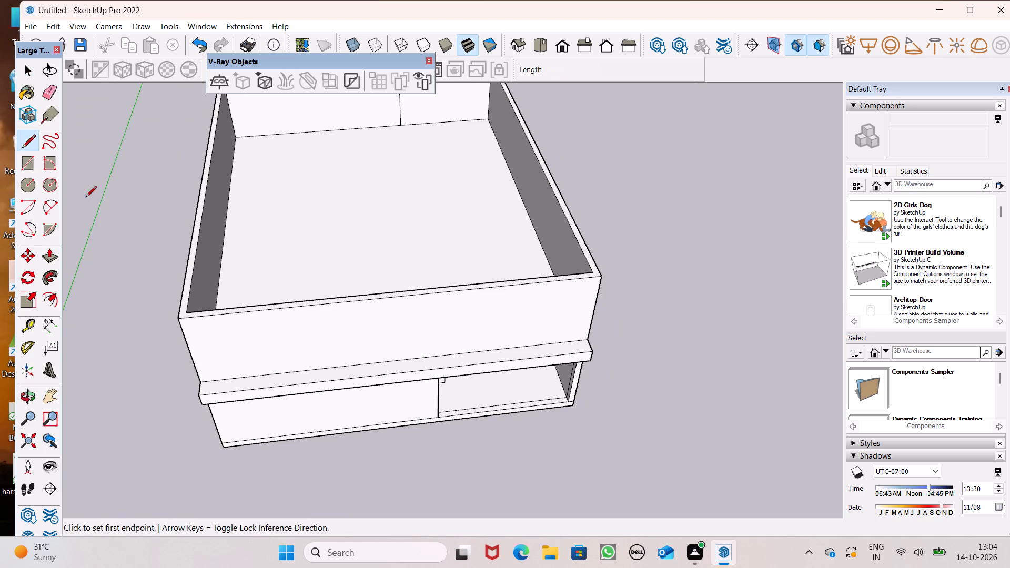
pyautogui.scroll(3, 252, 274)
pyautogui.scroll(-1, 272, 291)
pyautogui.scroll(1, 276, 291)
pyautogui.scroll(-1, 440, 297)
pyautogui.moveTo(445, 328); pyautogui.dragTo(398, 338, button='middle')
pyautogui.scroll(1, 408, 349)
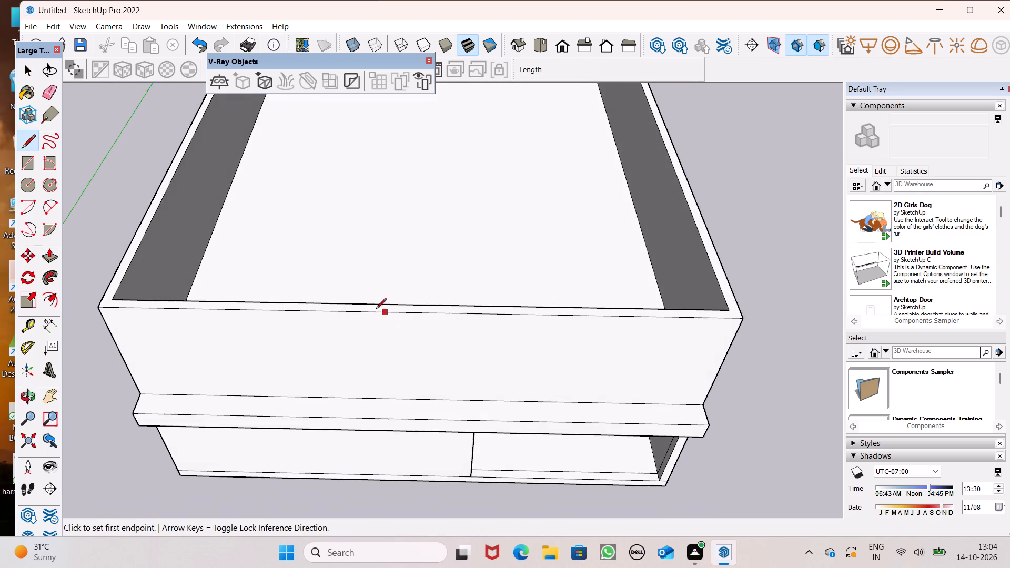
pyautogui.scroll(2, 302, 298)
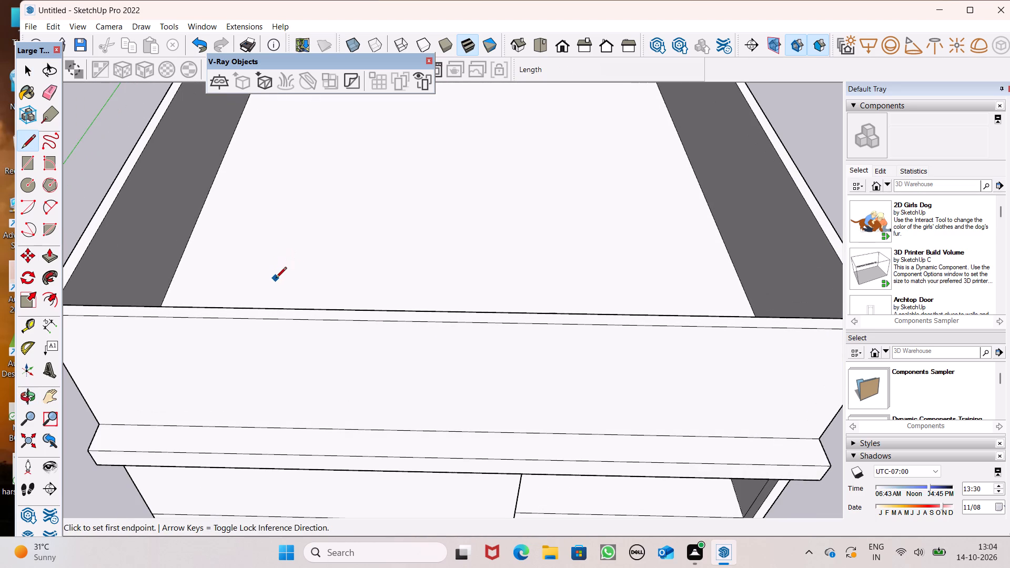
pyautogui.click(315, 309)
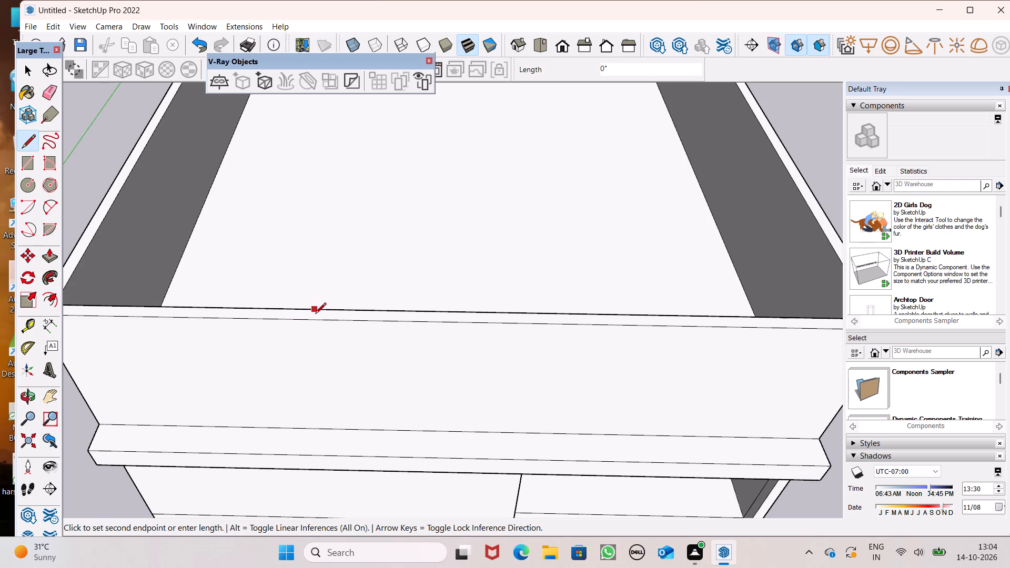
pyautogui.click(315, 320)
pyautogui.click(311, 320)
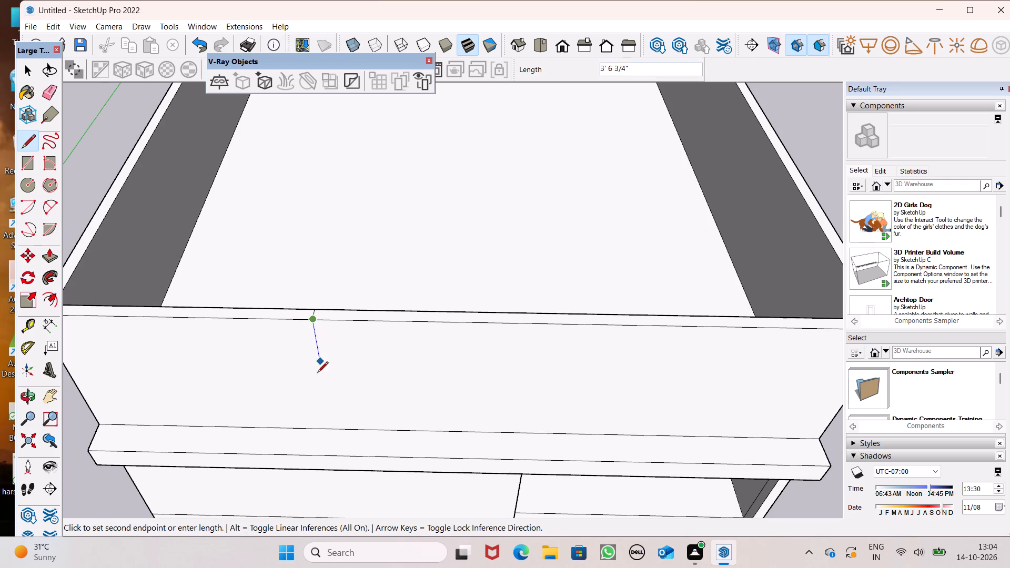
pyautogui.click(329, 429)
pyautogui.press('space')
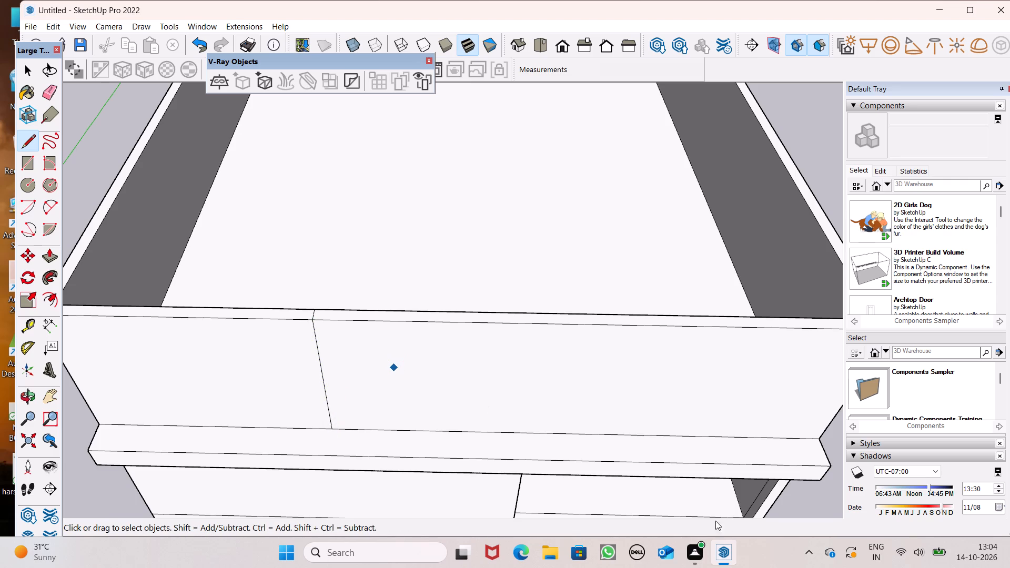
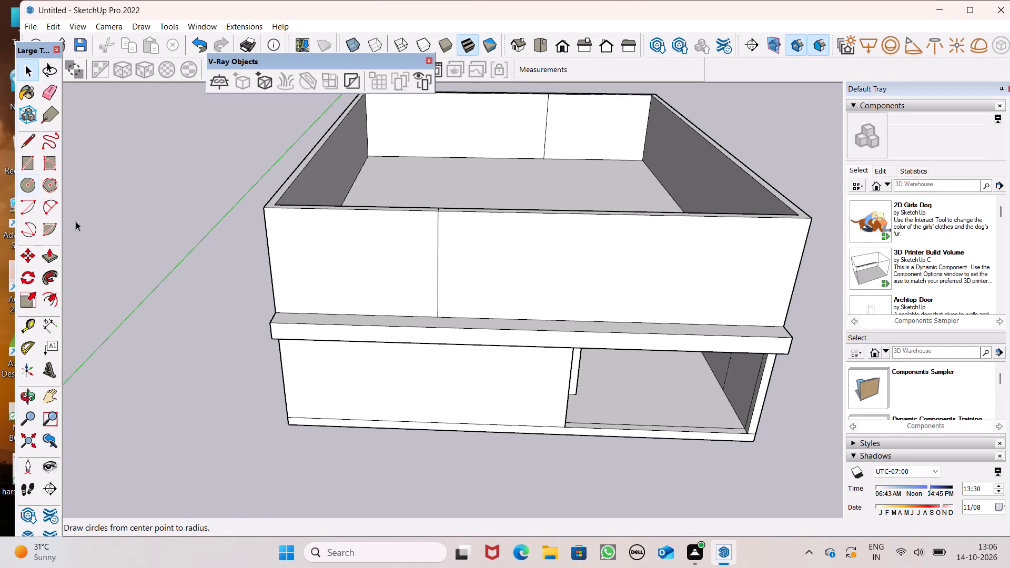
# Draw a rectangular outline 4' 1" high and about 18' 4 3/4" wide on the front upper wall, rising from the ledge across the dividing line.
pyautogui.click(29, 146)
pyautogui.scroll(1, 435, 312)
pyautogui.scroll(3, 559, 323)
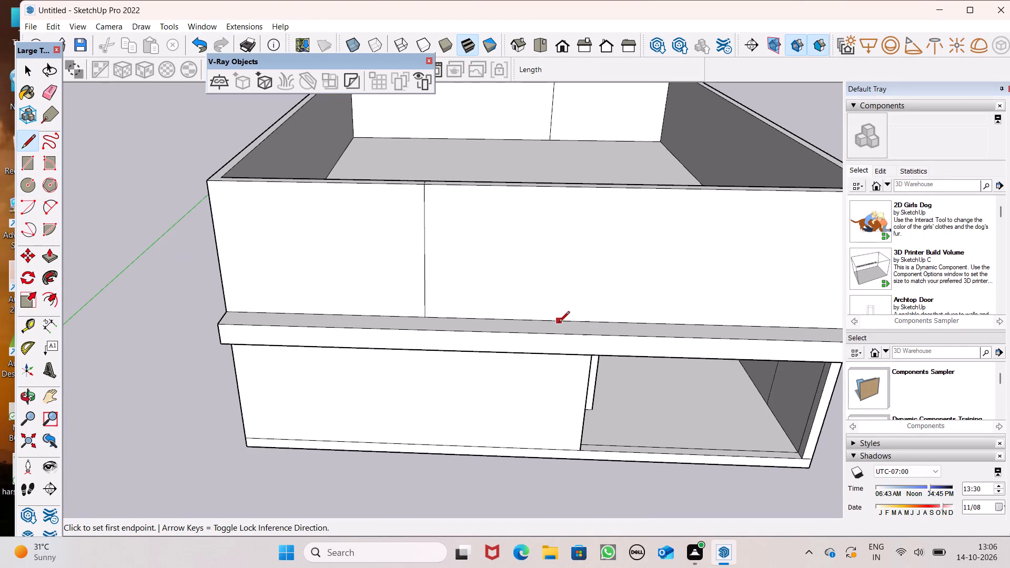
pyautogui.scroll(2, 559, 323)
pyautogui.scroll(-1, 421, 283)
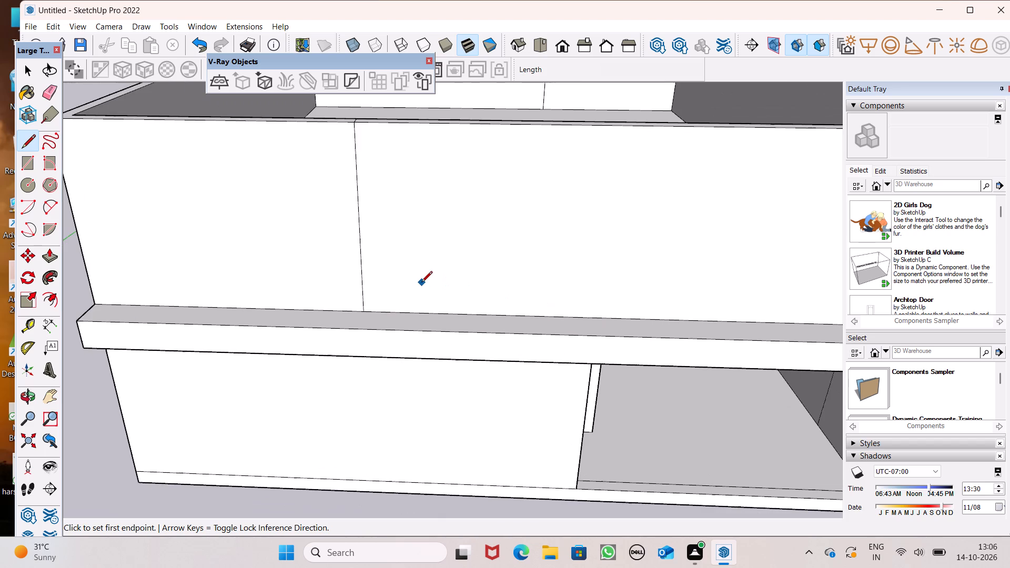
pyautogui.moveTo(421, 283); pyautogui.dragTo(434, 324, button='middle')
pyautogui.middleClick(434, 324)
pyautogui.scroll(1, 434, 324)
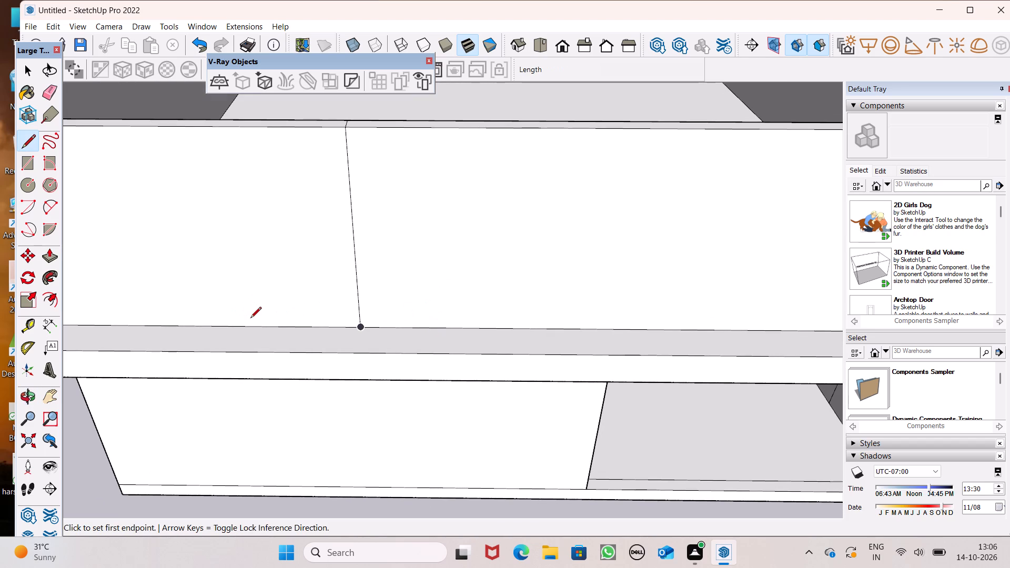
pyautogui.scroll(-1, 297, 310)
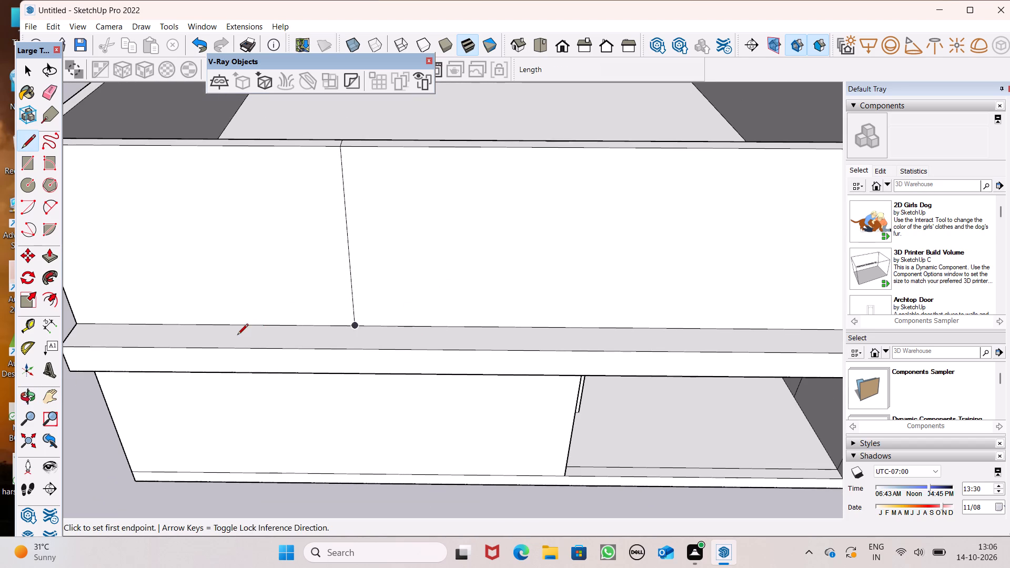
pyautogui.click(248, 325)
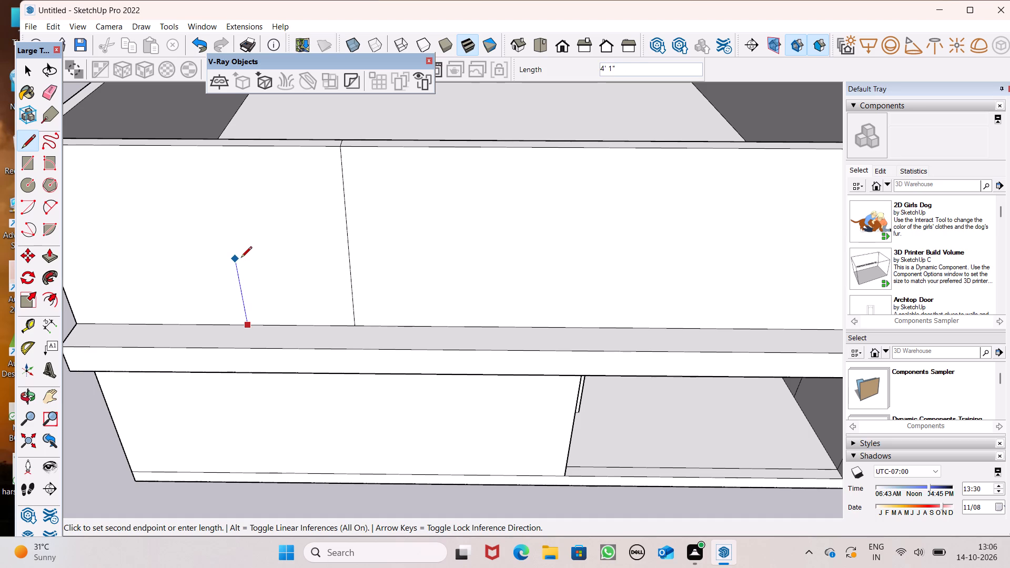
pyautogui.scroll(-5, 241, 258)
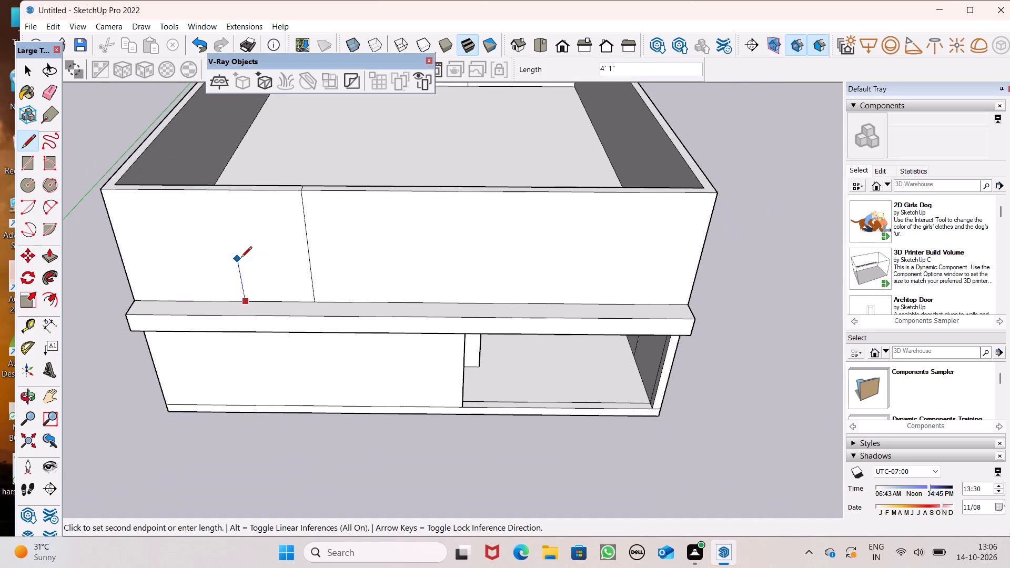
pyautogui.click(241, 258)
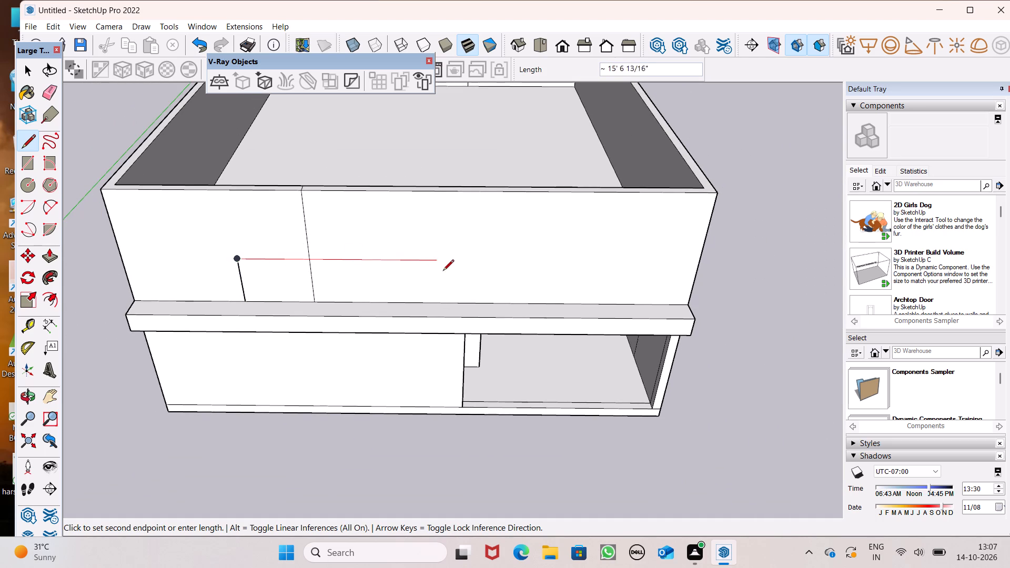
pyautogui.click(473, 274)
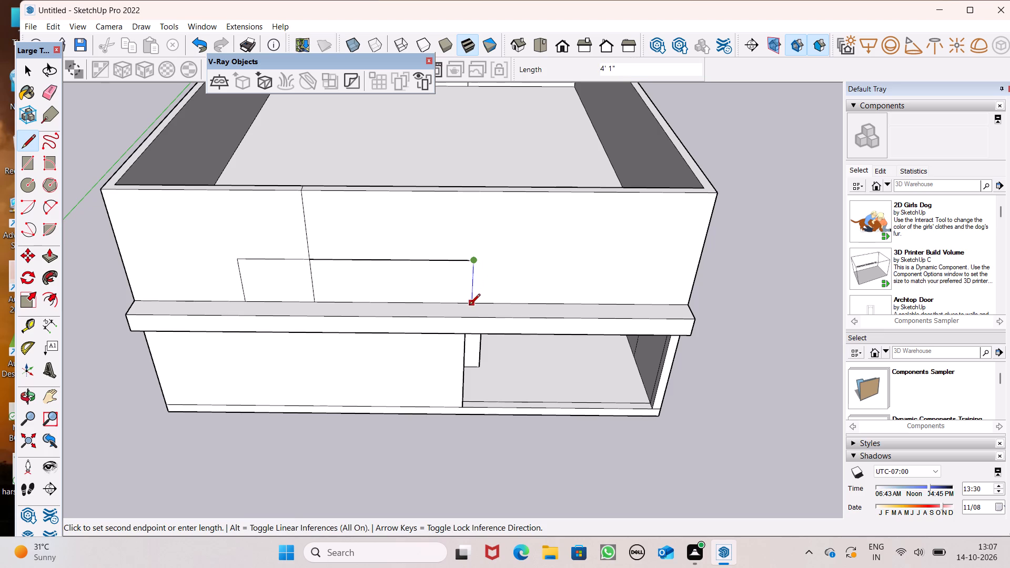
pyautogui.click(469, 306)
# Erase the segment of the vertical dividing line that lies inside the rectangular outline.
pyautogui.scroll(2, 485, 312)
pyautogui.moveTo(485, 312); pyautogui.dragTo(434, 276, button='middle')
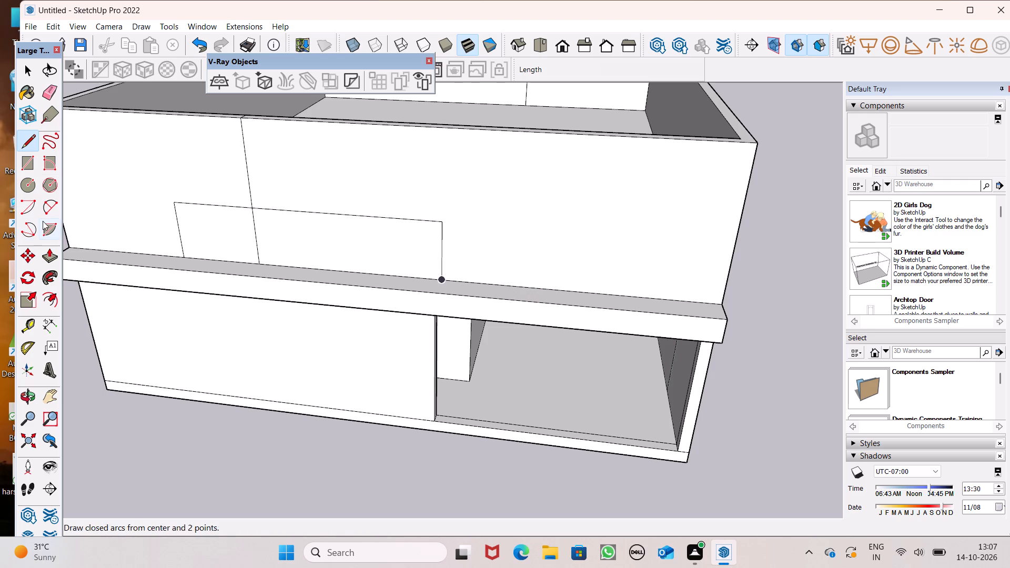
pyautogui.click(52, 257)
pyautogui.scroll(-1, 322, 229)
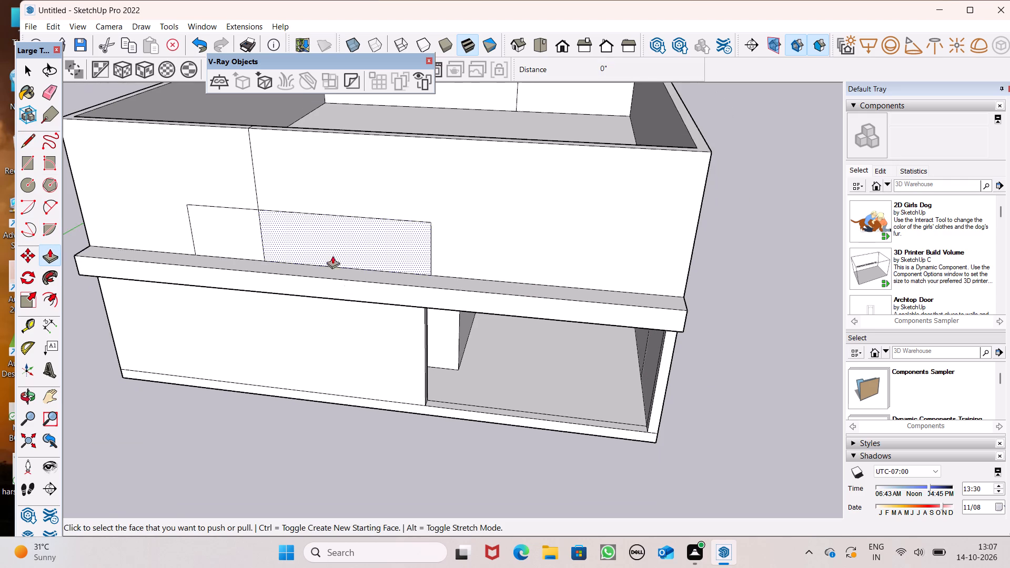
pyautogui.moveTo(345, 275); pyautogui.dragTo(395, 327, button='middle')
pyautogui.scroll(3, 303, 251)
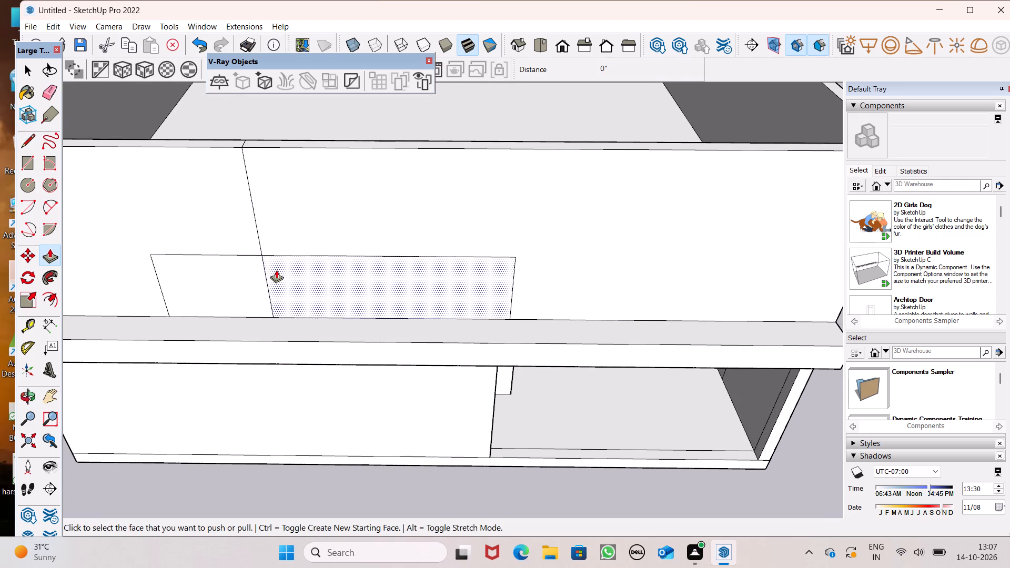
pyautogui.scroll(4, 277, 278)
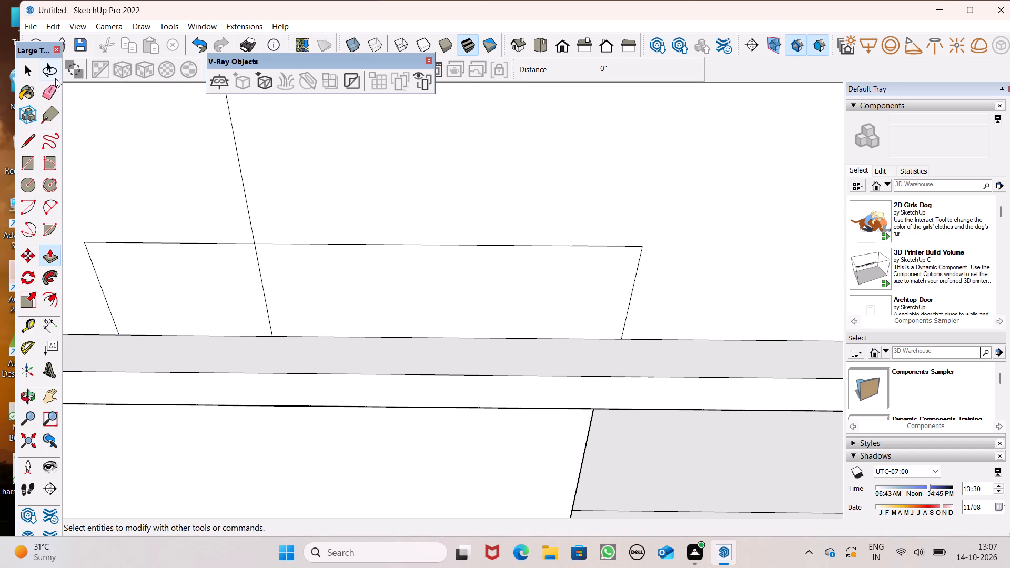
pyautogui.moveTo(47, 92); pyautogui.dragTo(47, 96)
pyautogui.moveTo(241, 287); pyautogui.dragTo(256, 286)
pyautogui.moveTo(260, 283); pyautogui.dragTo(261, 283)
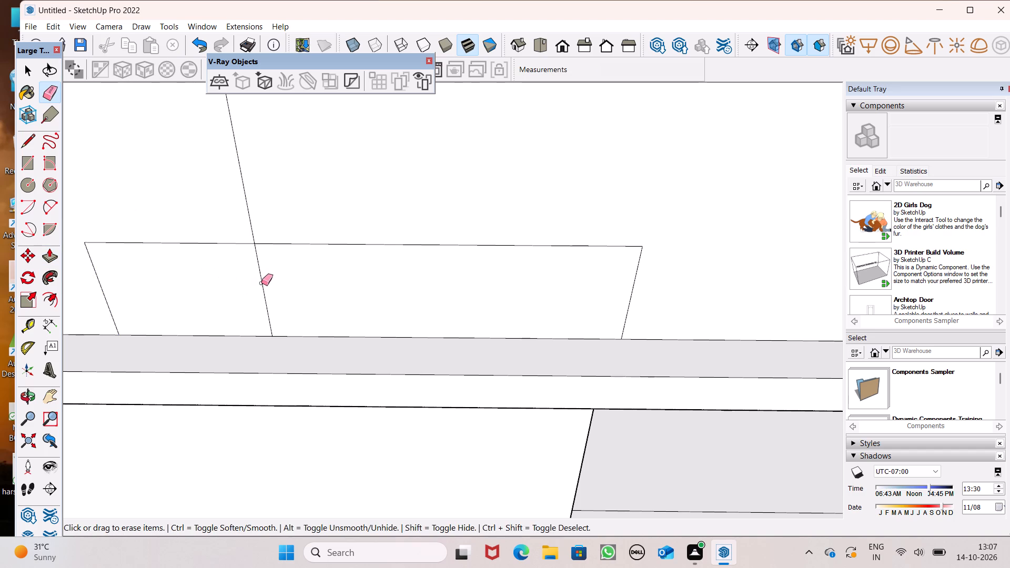
pyautogui.moveTo(261, 283); pyautogui.dragTo(251, 287)
# Pull the outlined rectangle 9" outward from the front upper wall, forming a low block on the ledge.
pyautogui.scroll(-6, 327, 293)
pyautogui.scroll(-5, 321, 225)
pyautogui.moveTo(266, 240); pyautogui.dragTo(259, 217, button='middle')
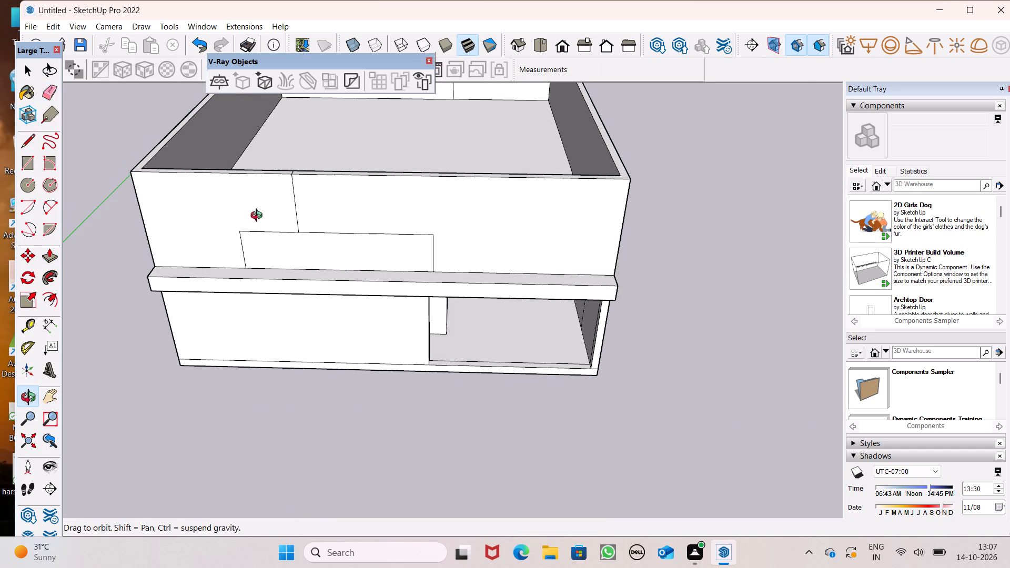
pyautogui.moveTo(259, 217); pyautogui.dragTo(260, 216, button='middle')
pyautogui.scroll(2, 91, 147)
pyautogui.scroll(4, 163, 174)
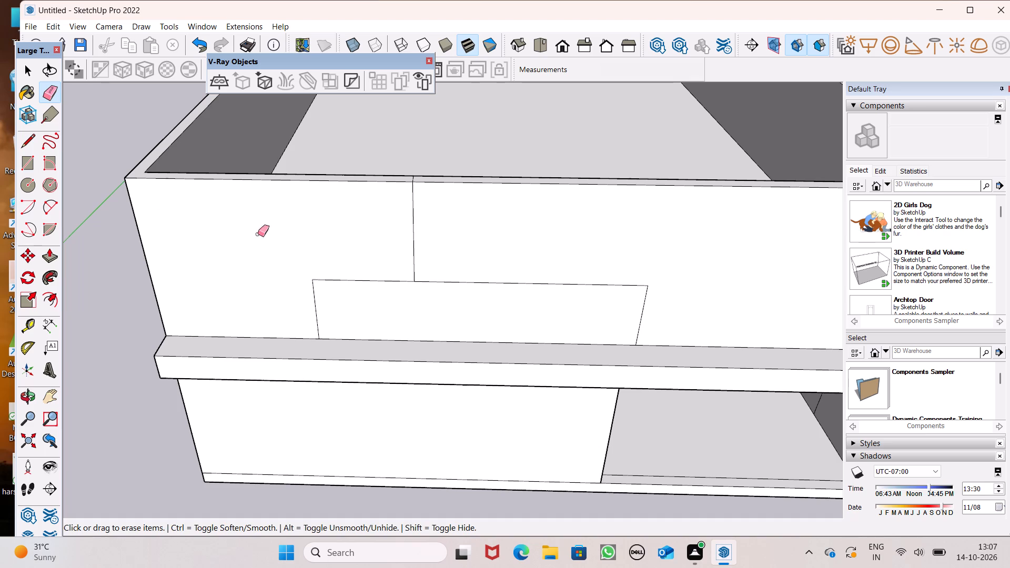
pyautogui.click(49, 261)
pyautogui.scroll(-2, 484, 267)
pyautogui.moveTo(512, 262); pyautogui.dragTo(518, 315, button='middle')
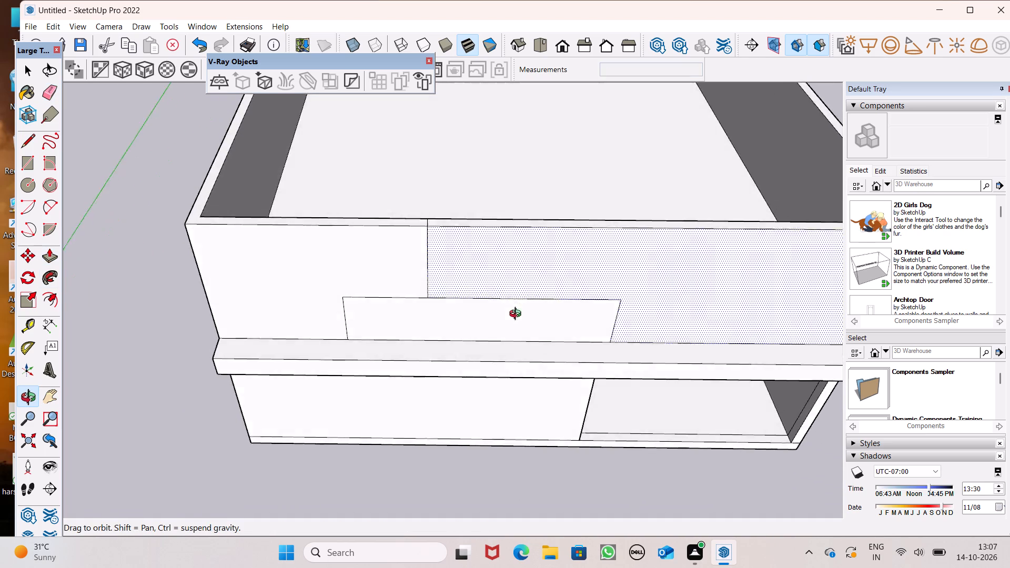
pyautogui.moveTo(518, 315); pyautogui.dragTo(516, 362, button='middle')
pyautogui.scroll(3, 518, 352)
pyautogui.moveTo(467, 337); pyautogui.dragTo(467, 340)
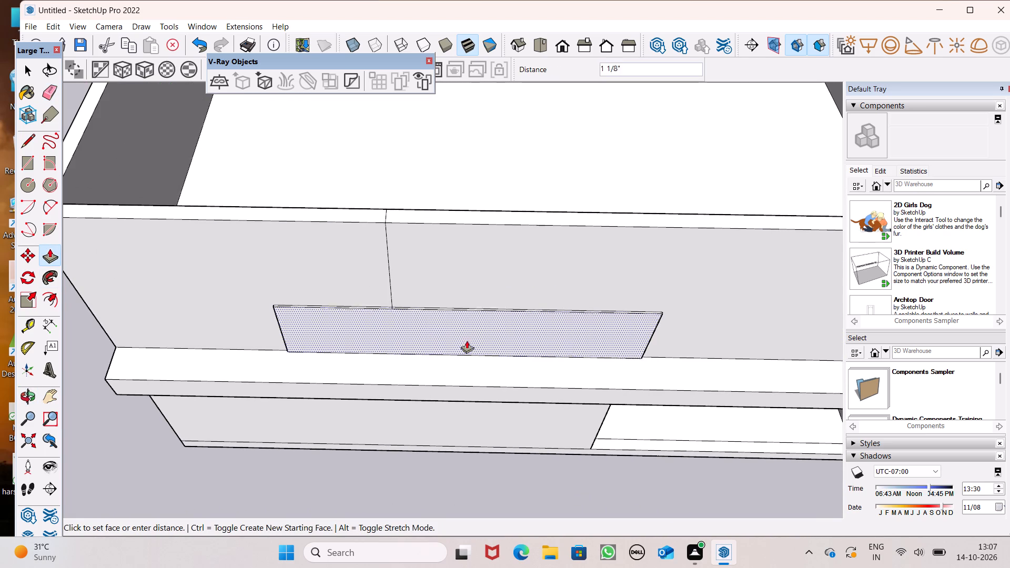
pyautogui.moveTo(467, 340); pyautogui.dragTo(468, 350)
# Pull the low block's left end face outward by about 1' 2 1/8" along the ledge.
pyautogui.scroll(-3, 286, 299)
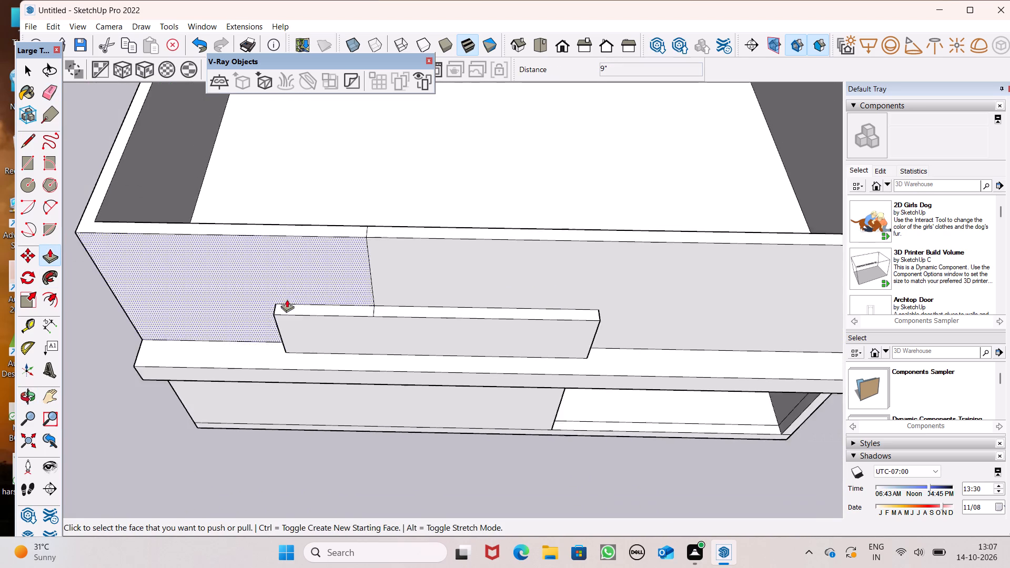
pyautogui.moveTo(281, 331); pyautogui.dragTo(506, 227, button='middle')
pyautogui.scroll(6, 380, 398)
pyautogui.moveTo(360, 347); pyautogui.dragTo(332, 367)
pyautogui.scroll(-3, 501, 305)
# Draw a 5' 11" vertical line from the low block's left rear top corner up to the front wall's top edge.
pyautogui.moveTo(501, 316); pyautogui.dragTo(368, 316, button='middle')
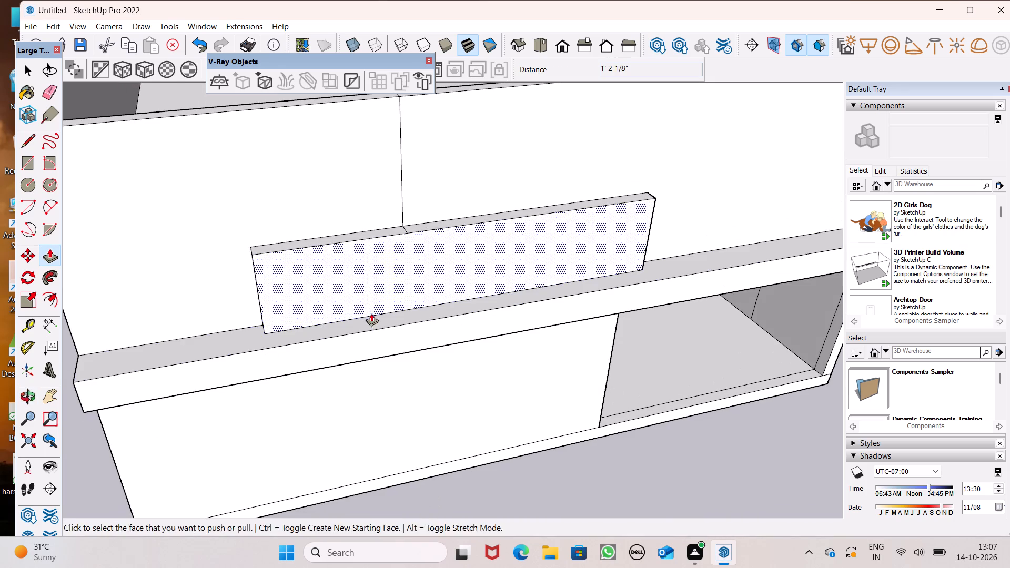
pyautogui.click(32, 149)
pyautogui.moveTo(241, 280); pyautogui.dragTo(340, 277, button='middle')
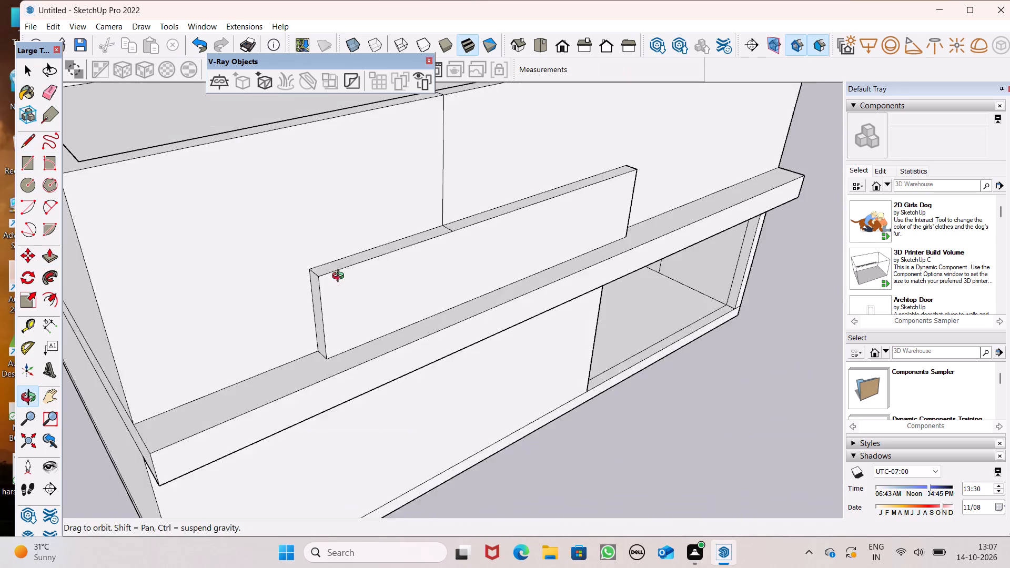
pyautogui.moveTo(340, 277); pyautogui.dragTo(342, 276, button='middle')
pyautogui.scroll(1, 341, 277)
pyautogui.moveTo(310, 267); pyautogui.dragTo(308, 260)
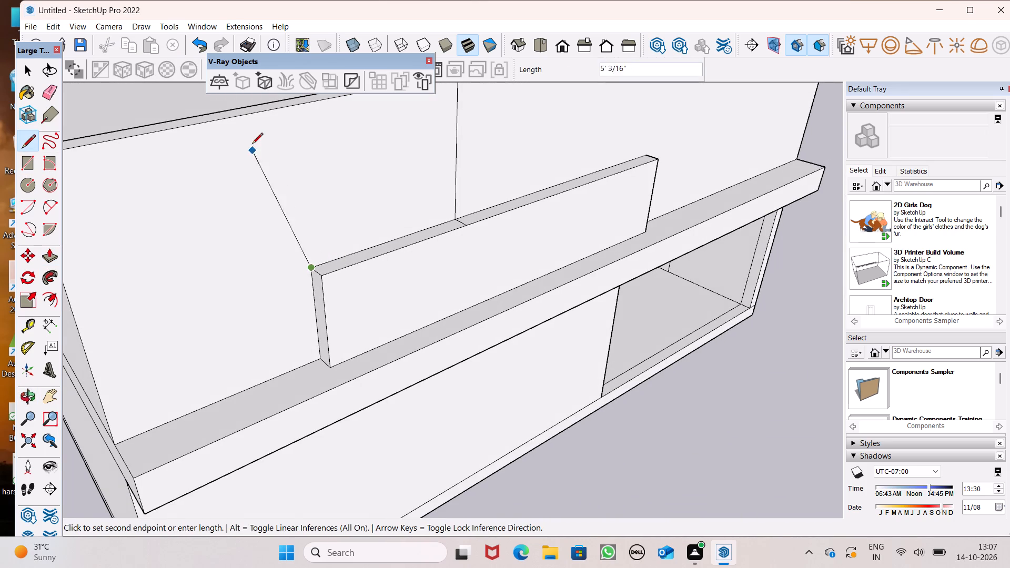
pyautogui.click(288, 108)
pyautogui.scroll(-2, 302, 311)
pyautogui.moveTo(378, 337); pyautogui.dragTo(233, 324, button='middle')
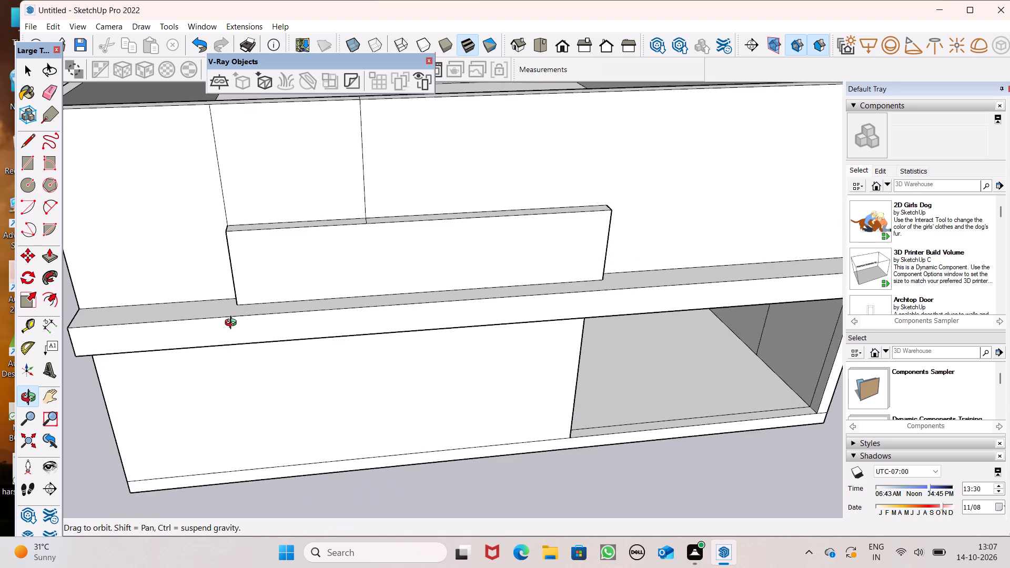
pyautogui.moveTo(233, 324); pyautogui.dragTo(255, 312, button='middle')
pyautogui.scroll(-2, 329, 302)
pyautogui.moveTo(416, 334); pyautogui.dragTo(392, 338, button='middle')
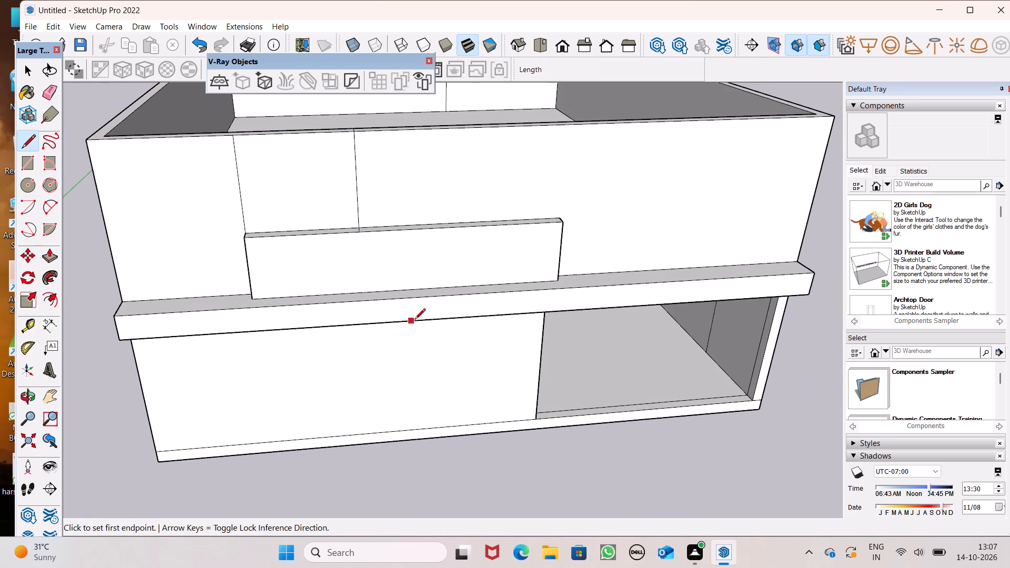
pyautogui.press('space')
# Examine the low block, the ledge and the upper-storey walls from the front, the side and above.
pyautogui.scroll(-3, 419, 319)
pyautogui.moveTo(698, 319); pyautogui.dragTo(575, 321, button='middle')
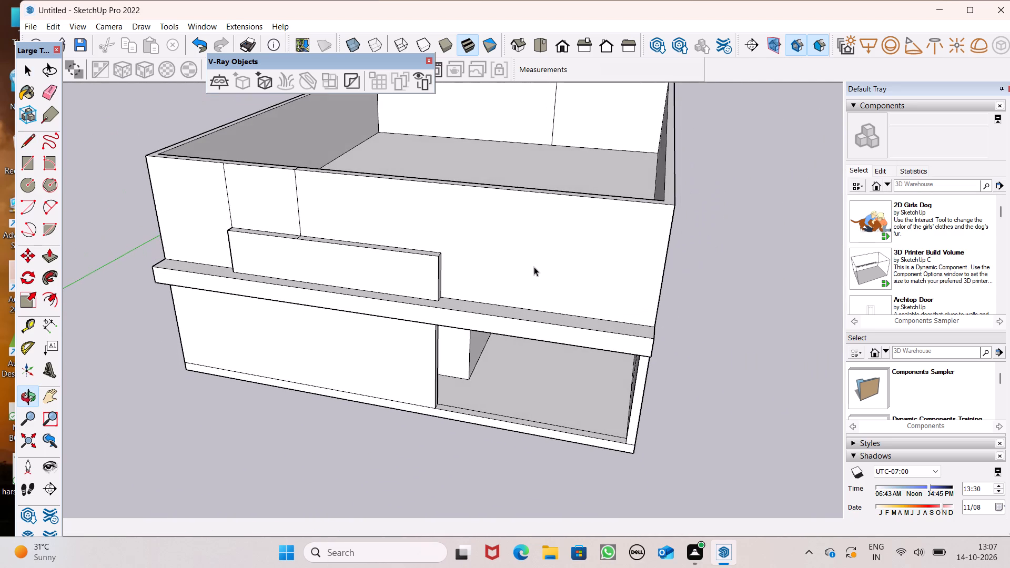
pyautogui.scroll(6, 530, 261)
pyautogui.scroll(-3, 553, 266)
pyautogui.moveTo(564, 273); pyautogui.dragTo(519, 291, button='middle')
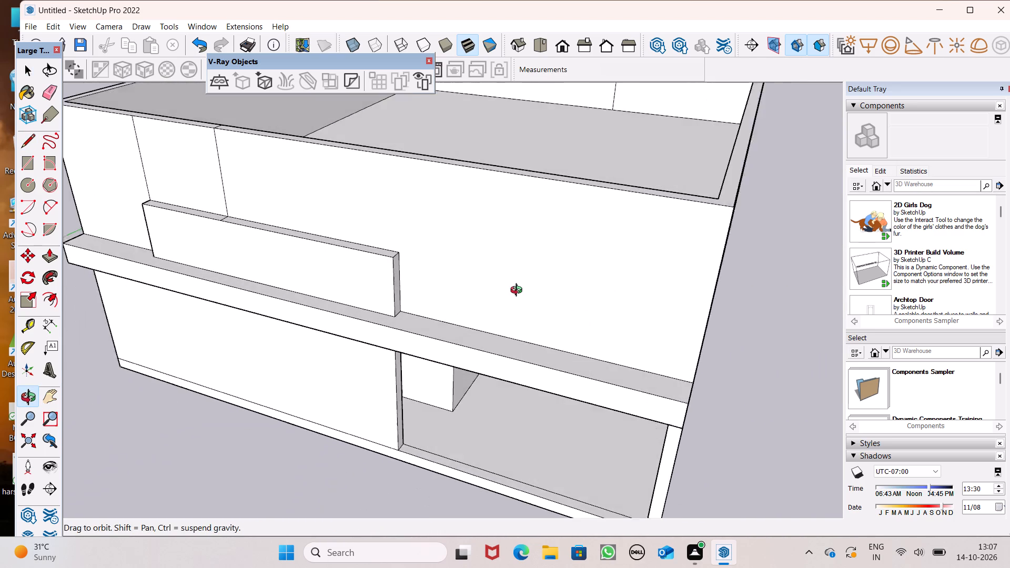
pyautogui.moveTo(519, 291); pyautogui.dragTo(517, 304, button='middle')
pyautogui.scroll(-3, 599, 281)
pyautogui.moveTo(604, 286); pyautogui.dragTo(402, 420, button='middle')
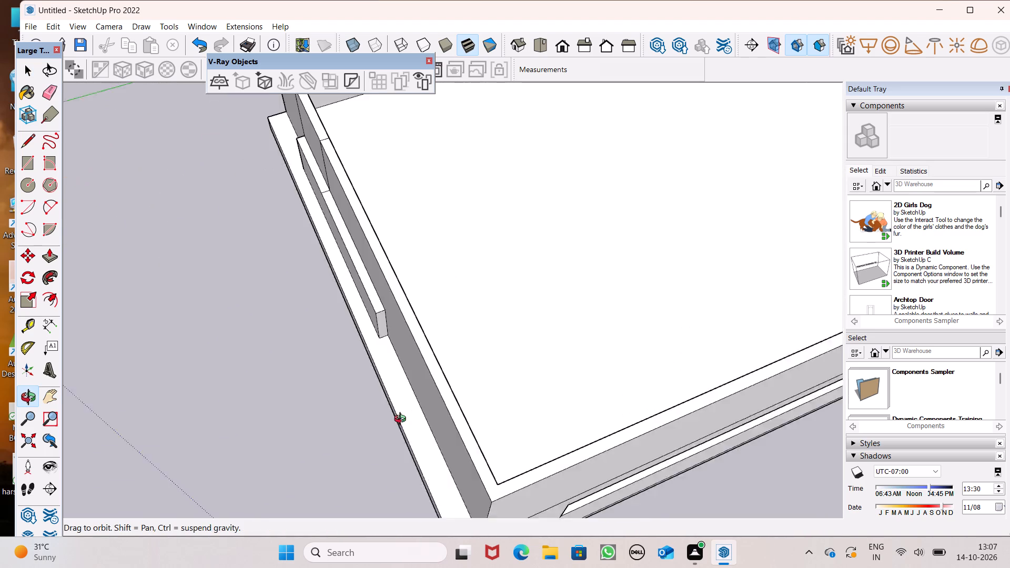
pyautogui.moveTo(402, 420); pyautogui.dragTo(396, 421, button='middle')
pyautogui.scroll(1, 462, 316)
pyautogui.scroll(-5, 468, 332)
pyautogui.moveTo(496, 365); pyautogui.dragTo(591, 334, button='middle')
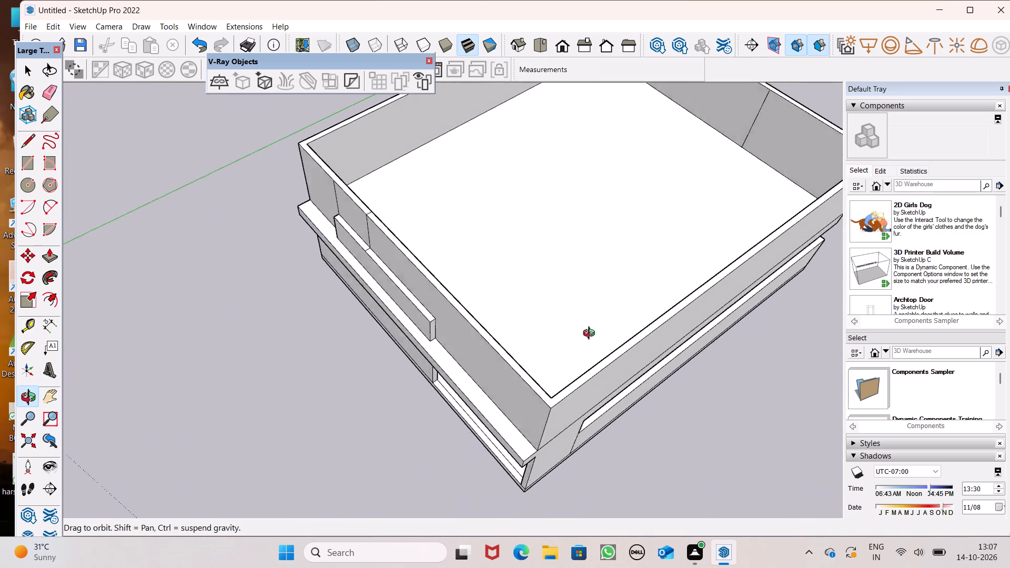
pyautogui.moveTo(591, 334); pyautogui.dragTo(742, 291, button='middle')
pyautogui.moveTo(608, 283); pyautogui.dragTo(652, 286, button='middle')
pyautogui.moveTo(542, 252); pyautogui.dragTo(521, 284, button='middle')
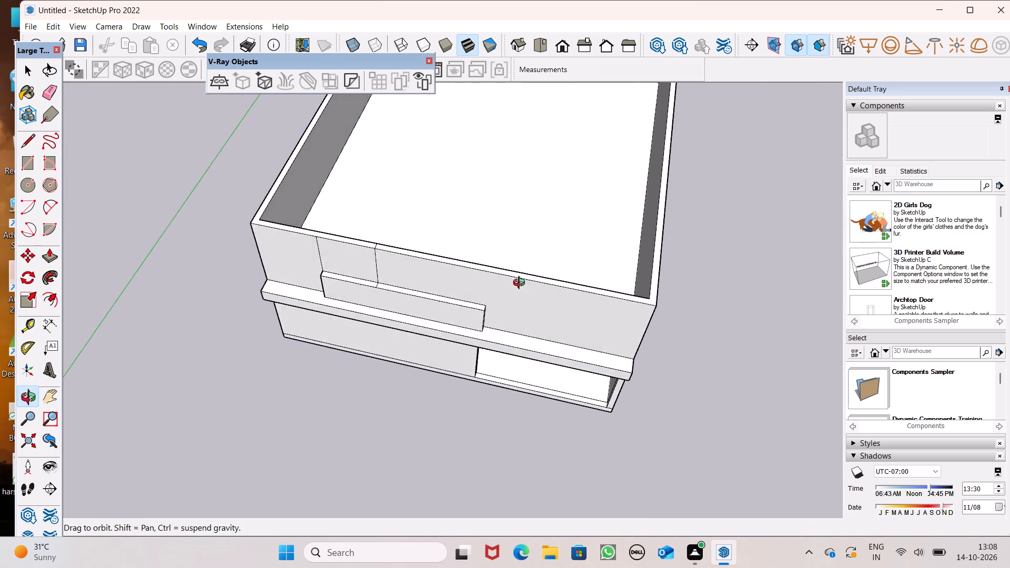
pyautogui.moveTo(521, 284); pyautogui.dragTo(506, 305, button='middle')
pyautogui.scroll(-3, 464, 236)
pyautogui.moveTo(463, 250); pyautogui.dragTo(298, 343, button='middle')
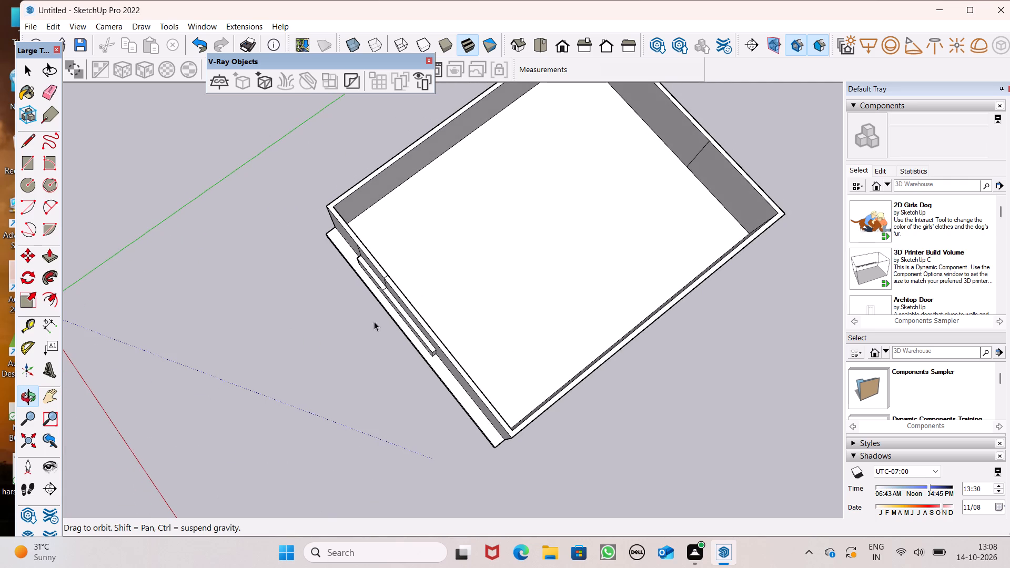
pyautogui.moveTo(432, 343); pyautogui.dragTo(540, 235, button='middle')
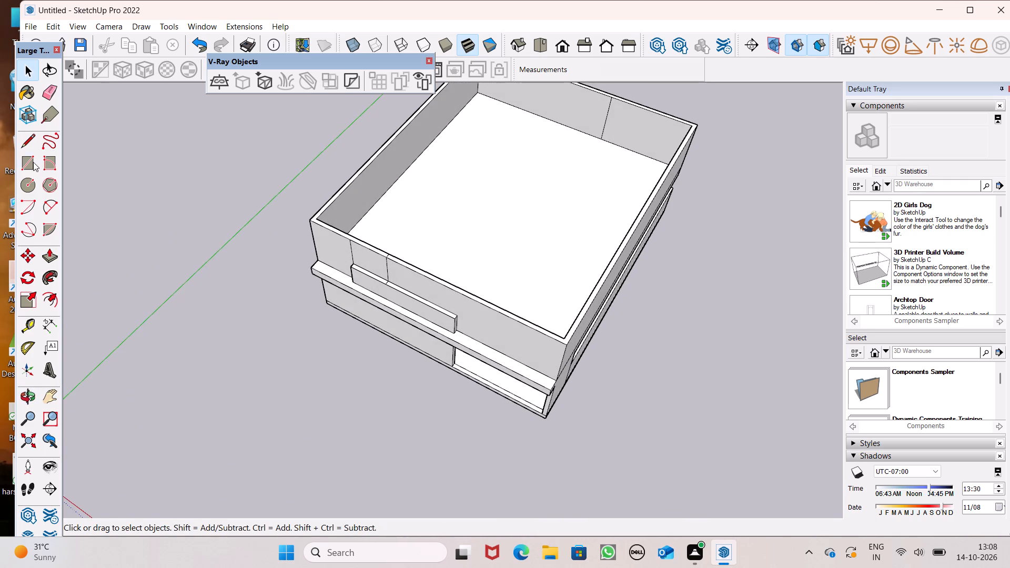
# Draw a 9" line from the inside right-hand front corner of the upper walls across the wall top to the outer edge.
pyautogui.click(22, 149)
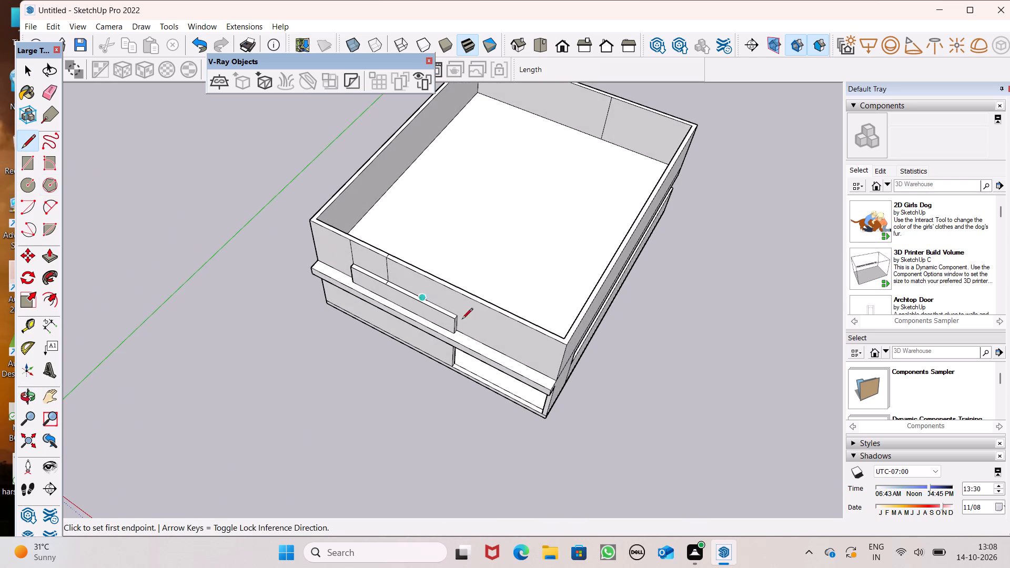
pyautogui.scroll(7, 581, 325)
pyautogui.scroll(-1, 559, 346)
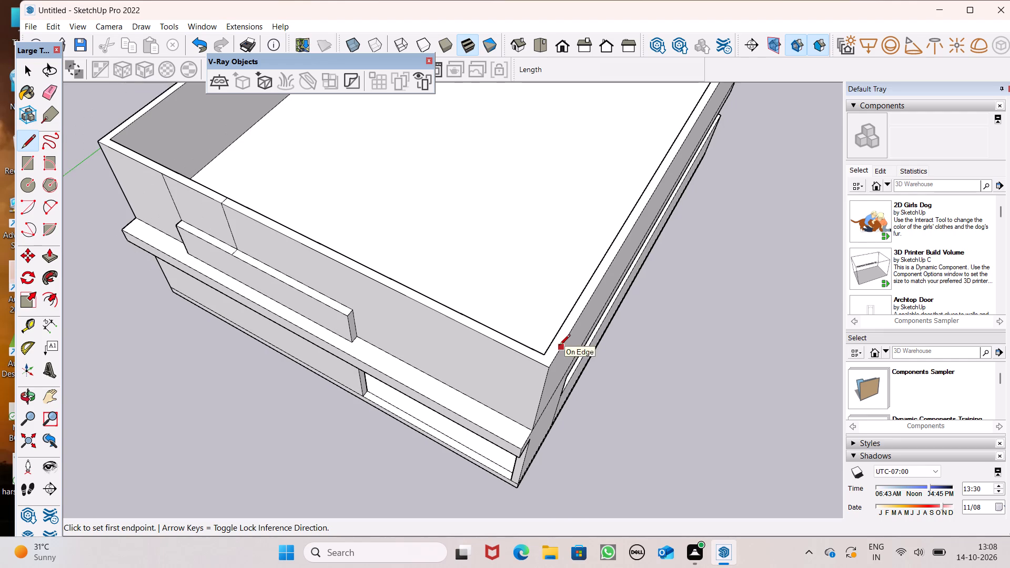
pyautogui.scroll(4, 620, 386)
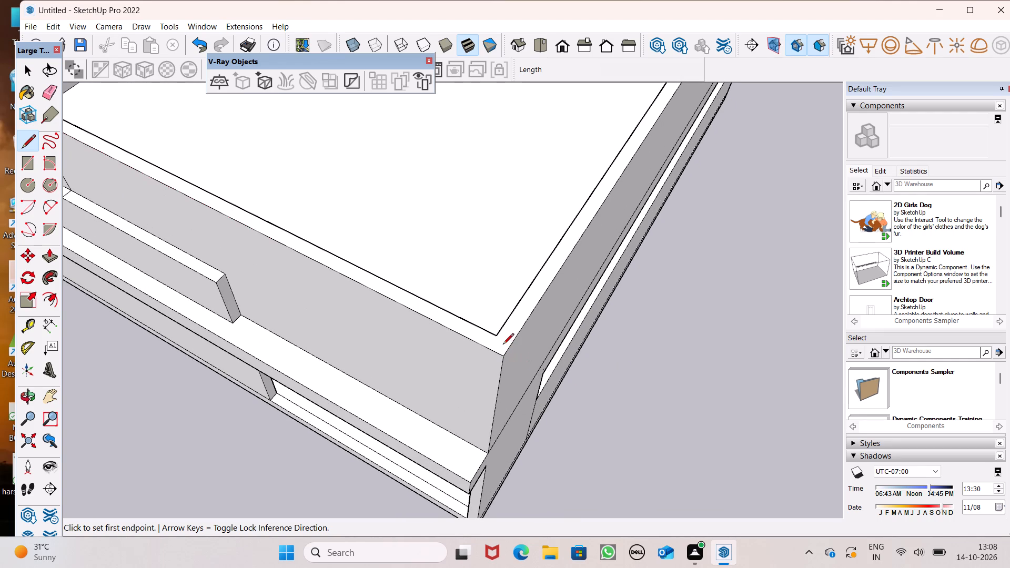
pyautogui.scroll(-6, 496, 345)
pyautogui.scroll(1, 501, 346)
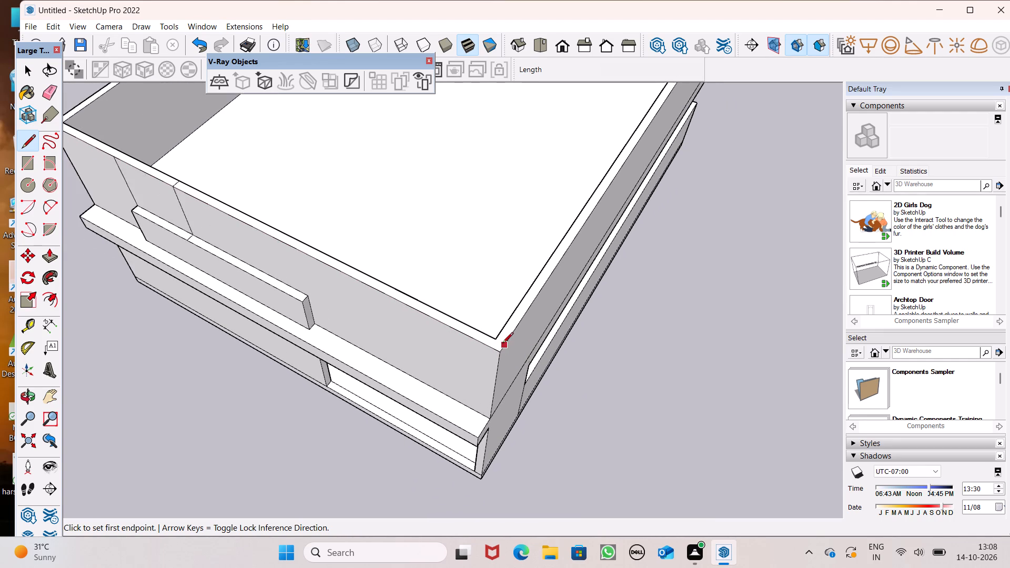
pyautogui.scroll(3, 502, 344)
pyautogui.click(494, 339)
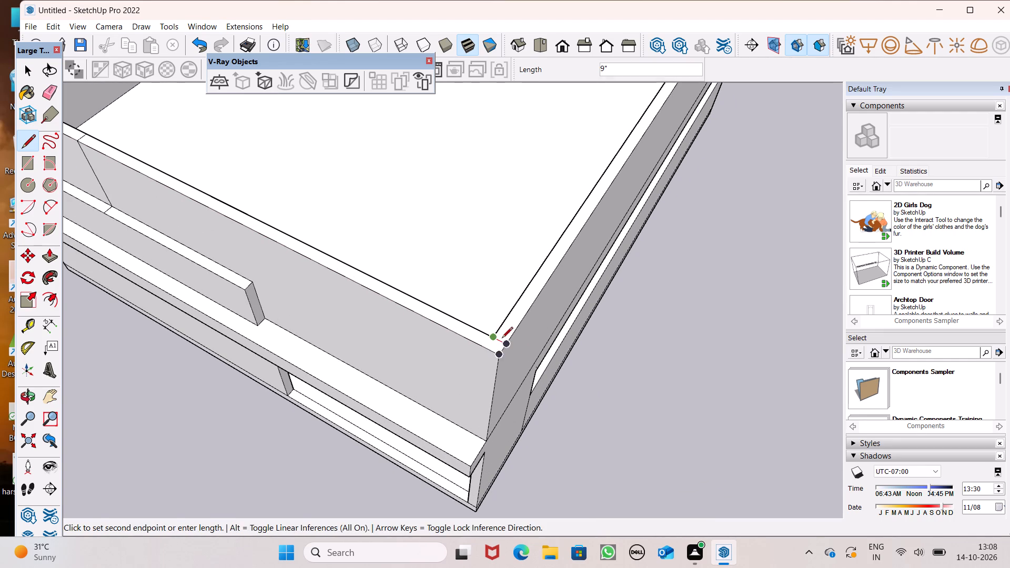
pyautogui.click(503, 341)
# Push the top face of the front upper wall, between the full-height end section and the right-hand corner, down to floor level.
pyautogui.click(51, 256)
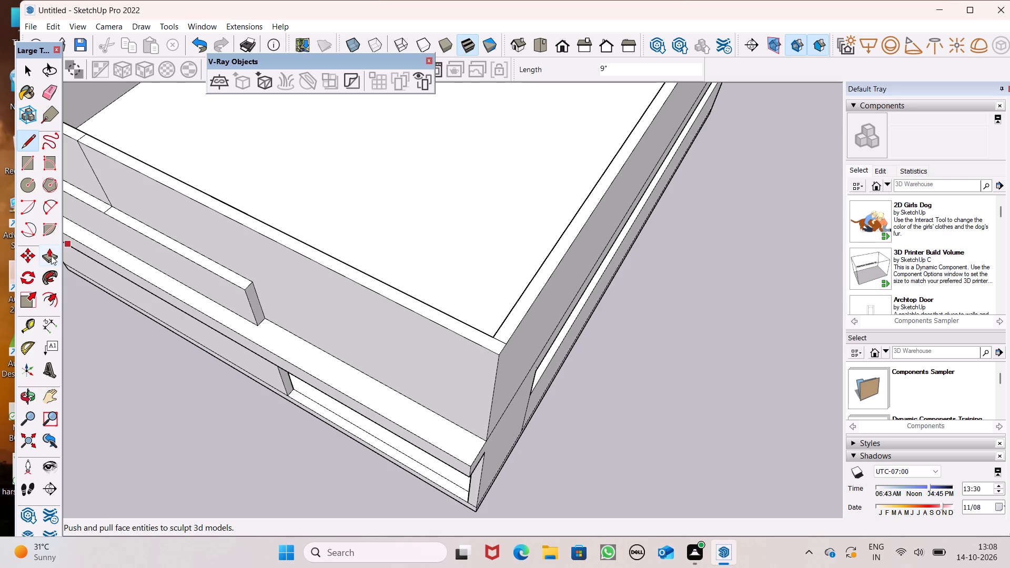
pyautogui.scroll(-4, 363, 249)
pyautogui.moveTo(367, 270); pyautogui.dragTo(486, 299, button='middle')
pyautogui.scroll(3, 397, 295)
pyautogui.moveTo(401, 306); pyautogui.dragTo(431, 372)
pyautogui.scroll(1, 402, 341)
pyautogui.moveTo(402, 346); pyautogui.dragTo(346, 357, button='middle')
pyautogui.scroll(6, 380, 342)
pyautogui.moveTo(381, 356); pyautogui.dragTo(394, 419)
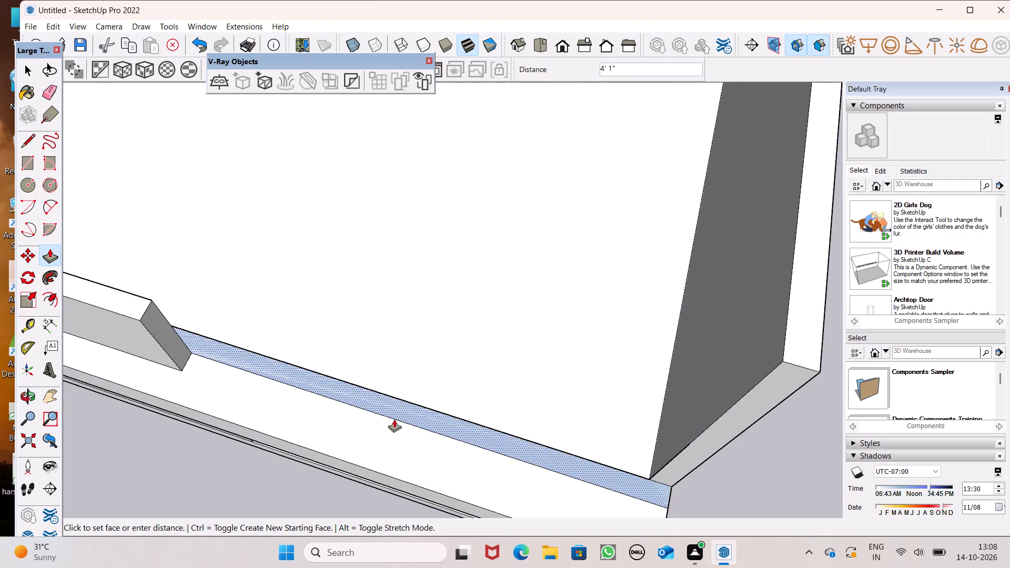
pyautogui.moveTo(394, 419); pyautogui.dragTo(383, 418)
pyautogui.scroll(-7, 446, 297)
pyautogui.moveTo(479, 311); pyautogui.dragTo(489, 249, button='middle')
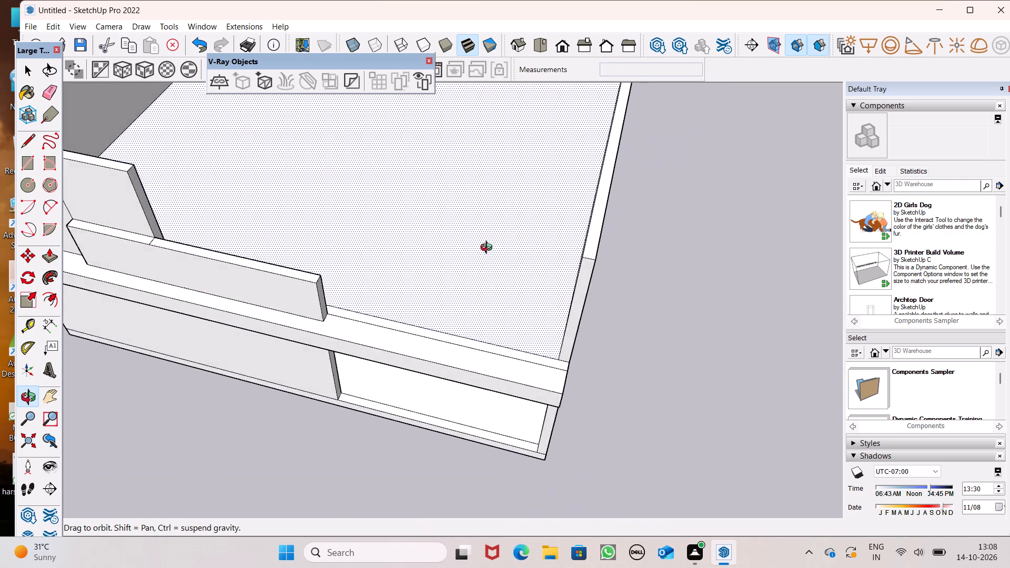
pyautogui.moveTo(489, 249); pyautogui.dragTo(494, 328, button='middle')
pyautogui.press('space')
# Place a guide on the upper floor parallel to the right-hand side wall, about 15' in from its inner base edge.
pyautogui.scroll(-6, 483, 311)
pyautogui.scroll(-1, 437, 318)
pyautogui.scroll(1, 437, 319)
pyautogui.scroll(-1, 437, 319)
pyautogui.moveTo(439, 320); pyautogui.dragTo(503, 309, button='middle')
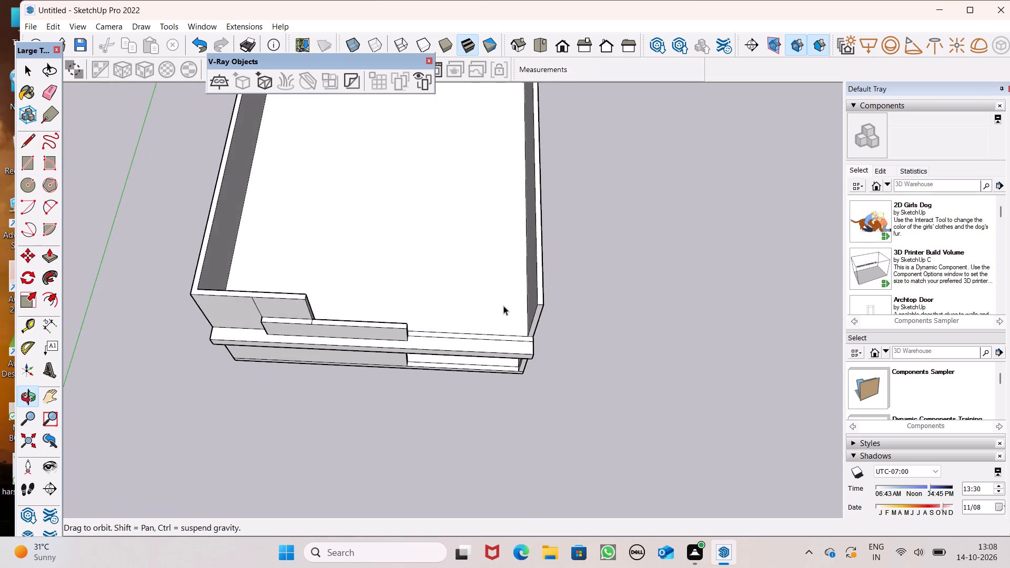
pyautogui.scroll(-3, 429, 294)
pyautogui.click(31, 170)
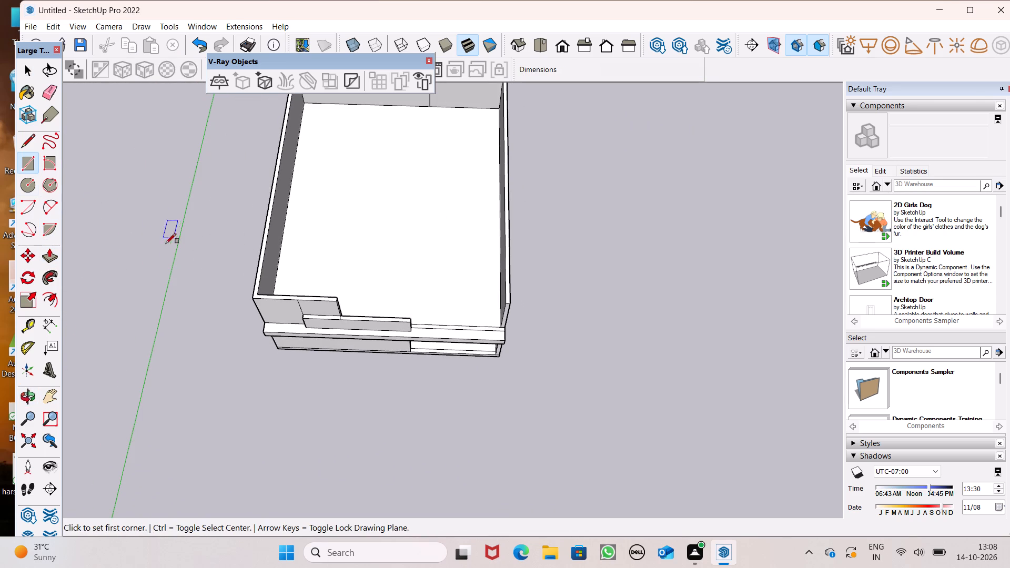
pyautogui.scroll(-2, 167, 256)
pyautogui.click(28, 322)
pyautogui.scroll(7, 277, 197)
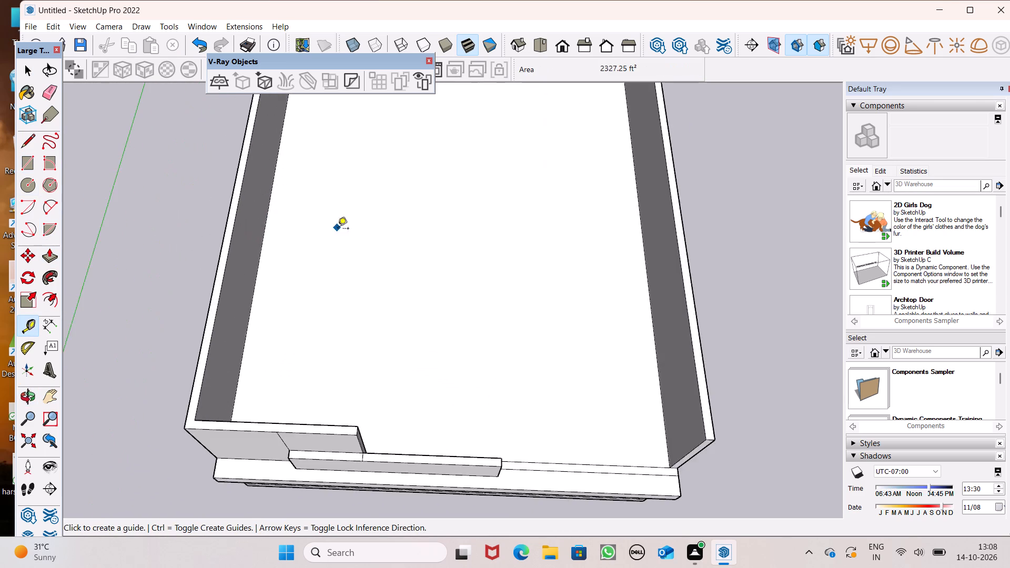
pyautogui.scroll(-2, 339, 246)
pyautogui.scroll(-1, 383, 253)
pyautogui.moveTo(472, 288); pyautogui.dragTo(458, 318, button='middle')
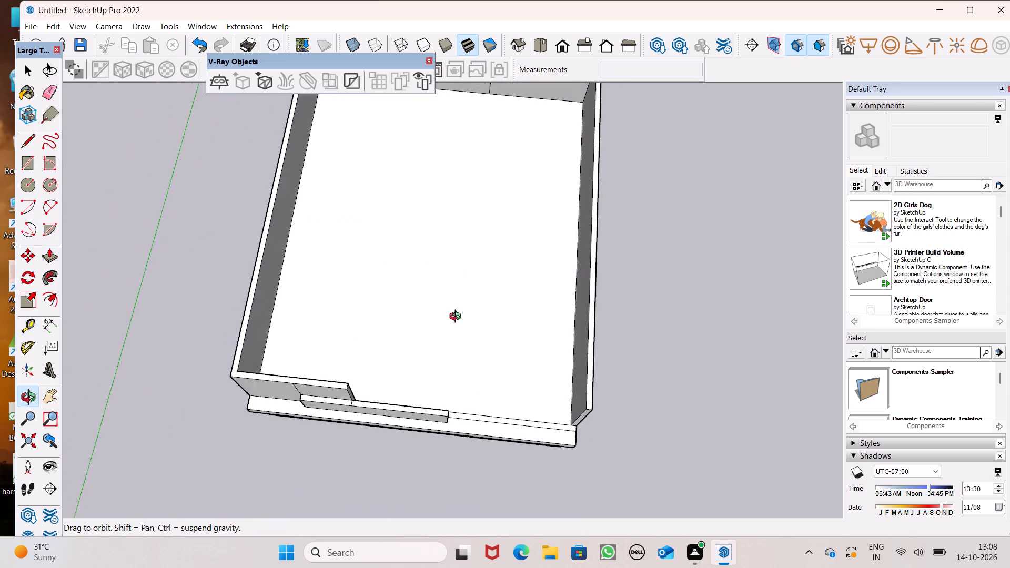
pyautogui.moveTo(458, 318); pyautogui.dragTo(467, 327, button='middle')
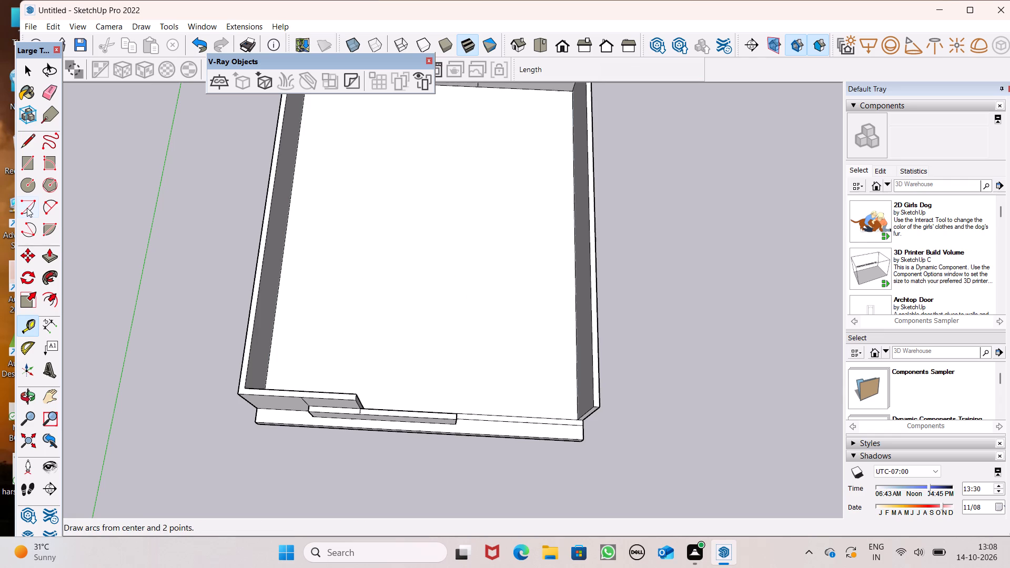
pyautogui.scroll(-1, 27, 208)
pyautogui.moveTo(266, 299); pyautogui.dragTo(296, 376, button='middle')
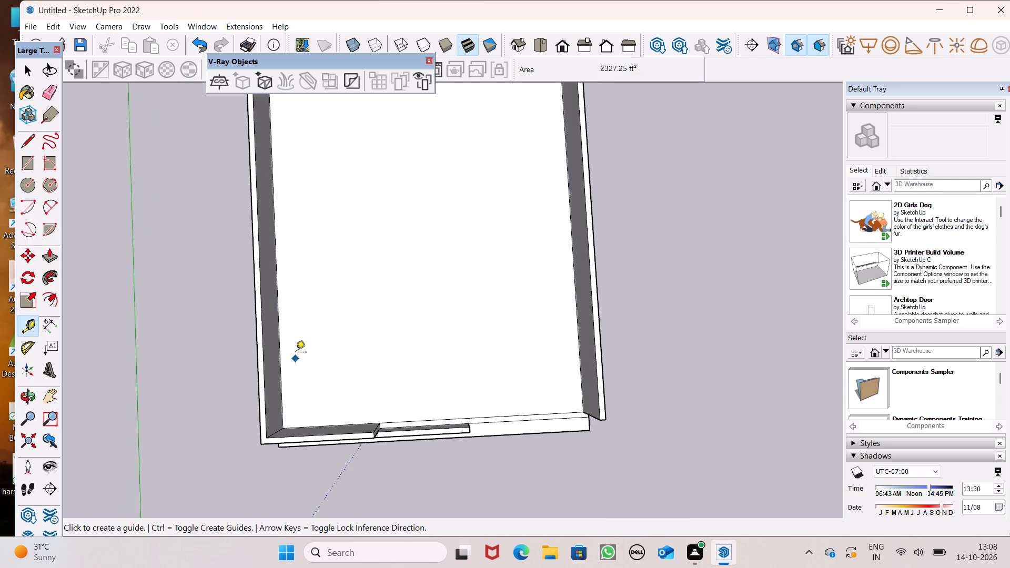
pyautogui.moveTo(491, 361); pyautogui.dragTo(462, 370, button='middle')
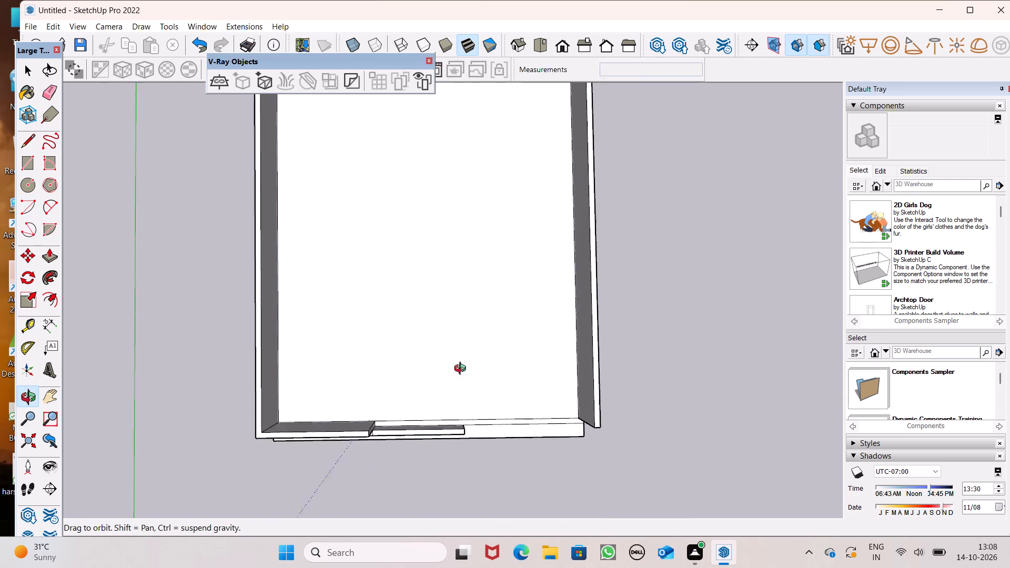
pyautogui.moveTo(462, 370); pyautogui.dragTo(482, 367, button='middle')
pyautogui.scroll(-4, 530, 373)
pyautogui.moveTo(503, 397); pyautogui.dragTo(496, 343, button='middle')
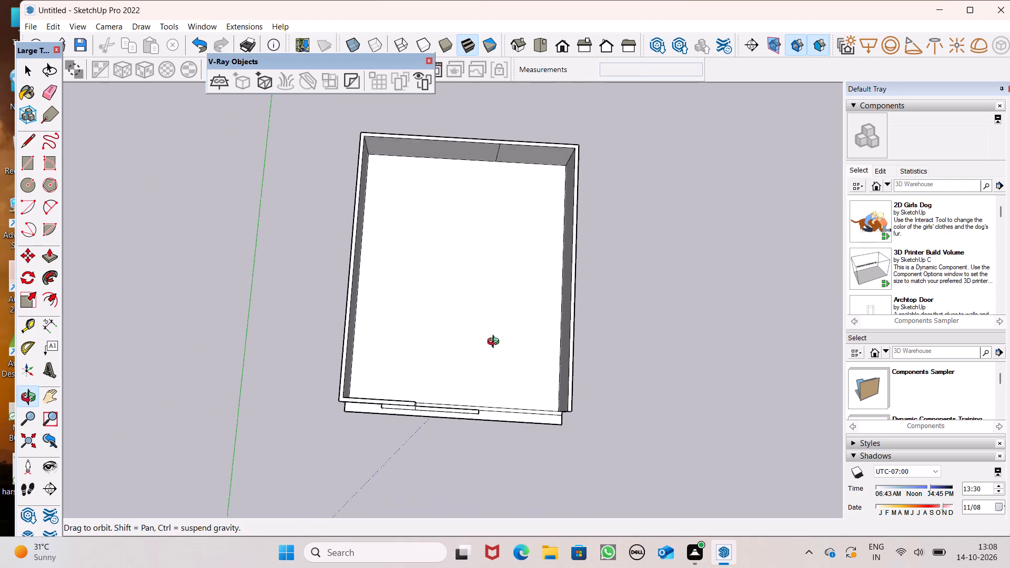
pyautogui.moveTo(496, 343); pyautogui.dragTo(521, 421, button='middle')
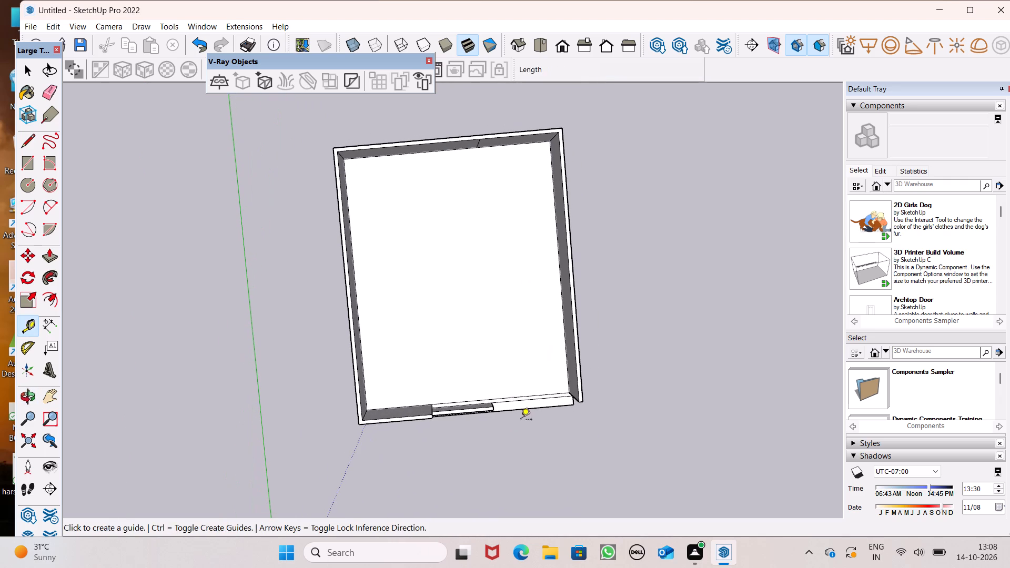
pyautogui.scroll(2, 594, 399)
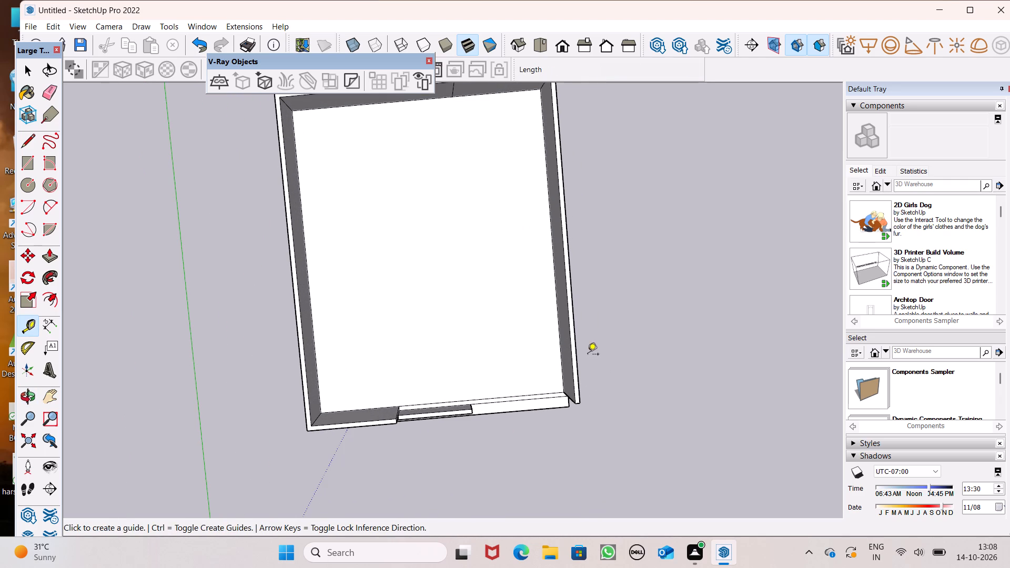
pyautogui.click(554, 305)
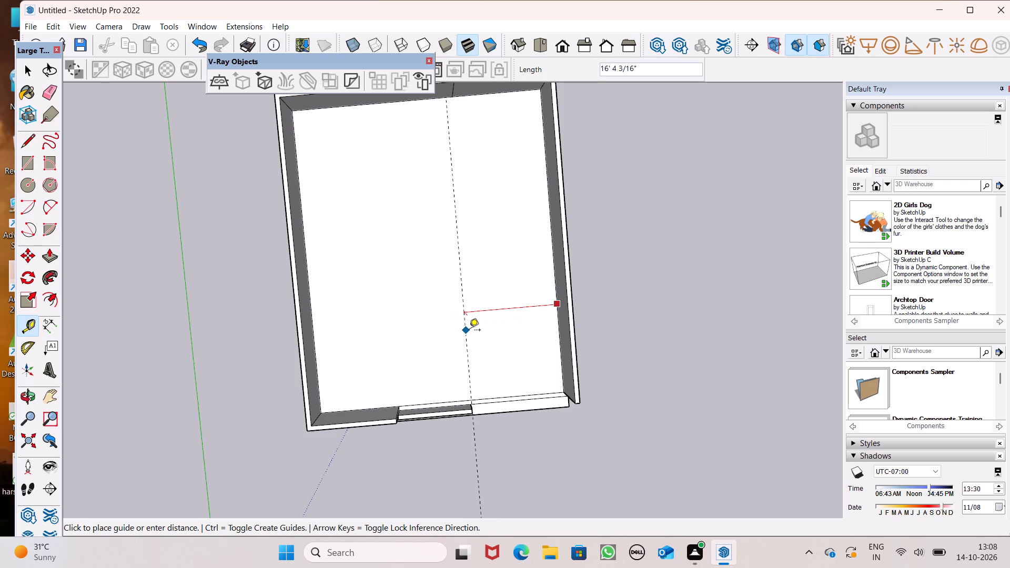
pyautogui.moveTo(477, 350); pyautogui.dragTo(469, 374, button='middle')
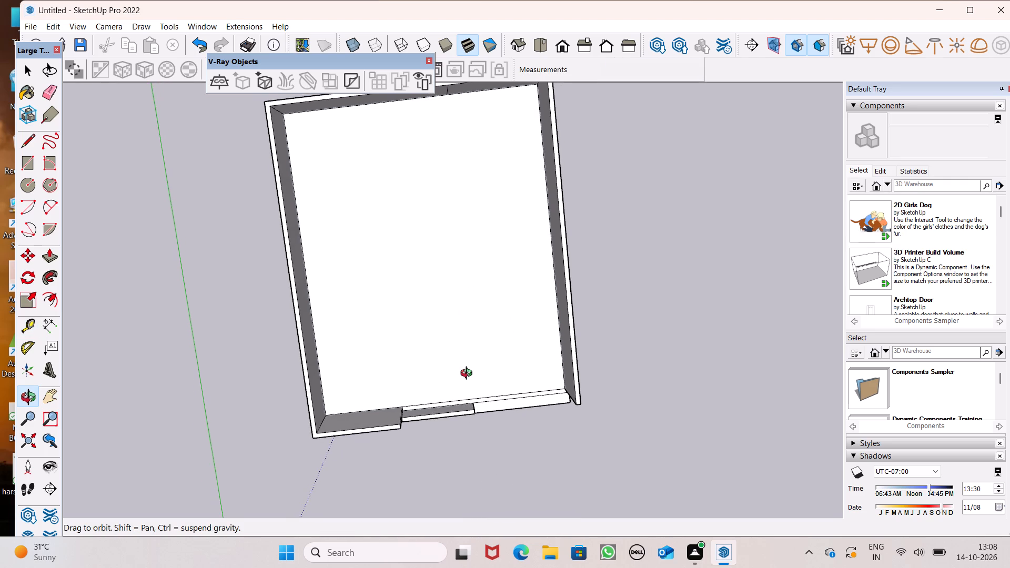
pyautogui.moveTo(469, 374); pyautogui.dragTo(462, 378, button='middle')
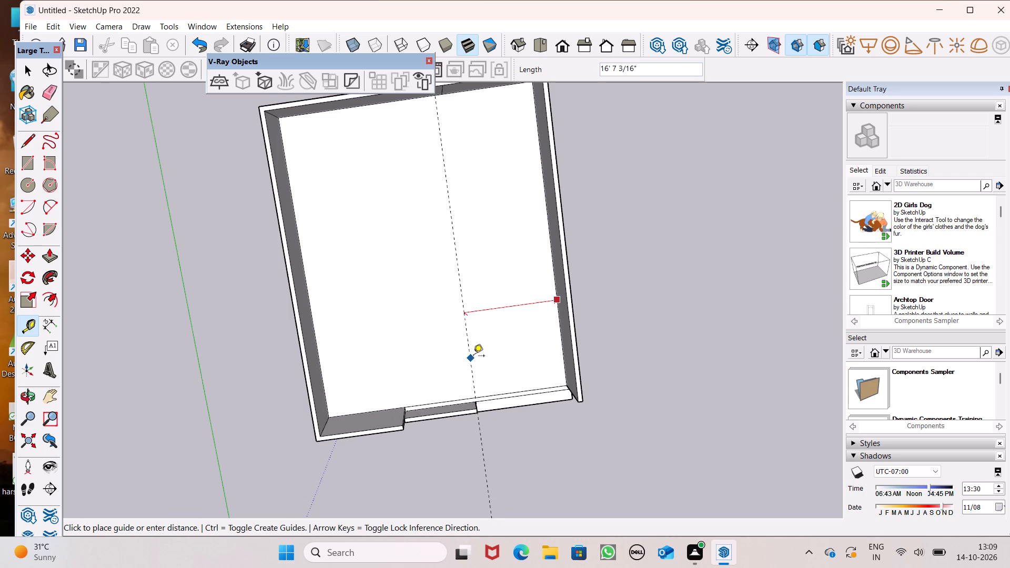
pyautogui.scroll(1, 480, 353)
pyautogui.moveTo(478, 374); pyautogui.dragTo(466, 383, button='middle')
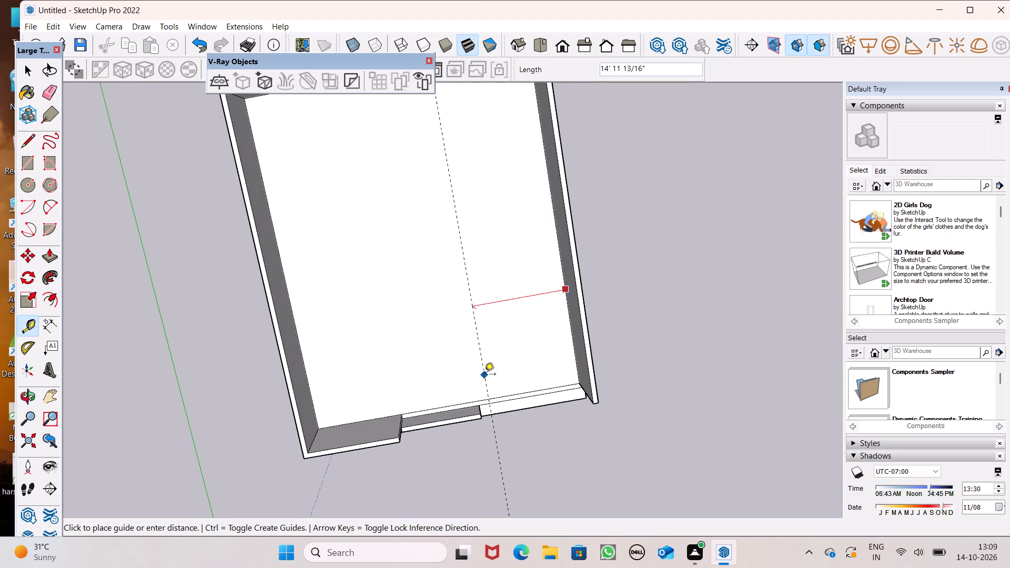
pyautogui.click(484, 375)
# Offset a second guide 6" from the lengthwise guide, on the side away from the right-hand wall.
pyautogui.click(484, 369)
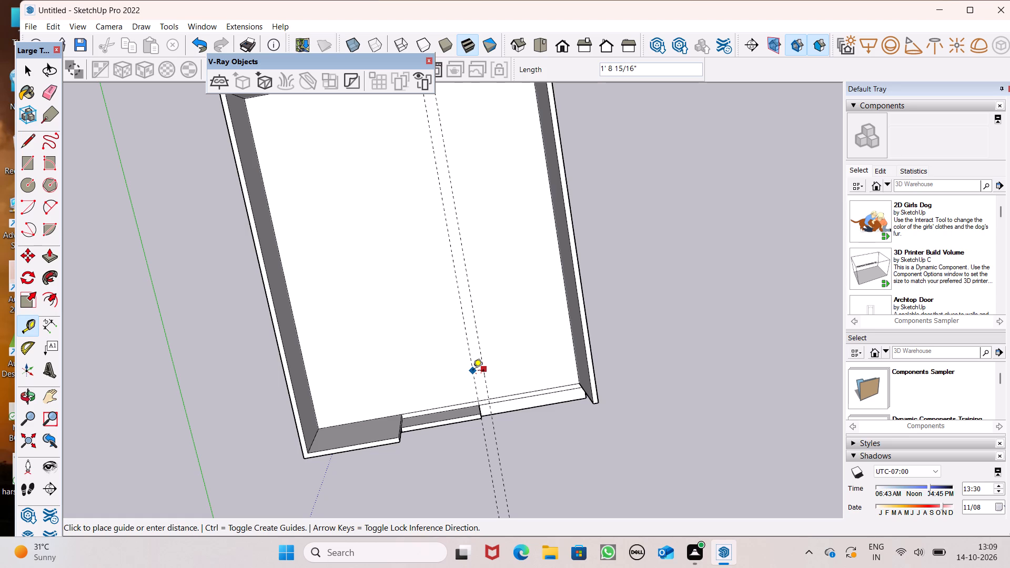
pyautogui.press('6')
pyautogui.hotkey('shift', '"')
pyautogui.press('Return')
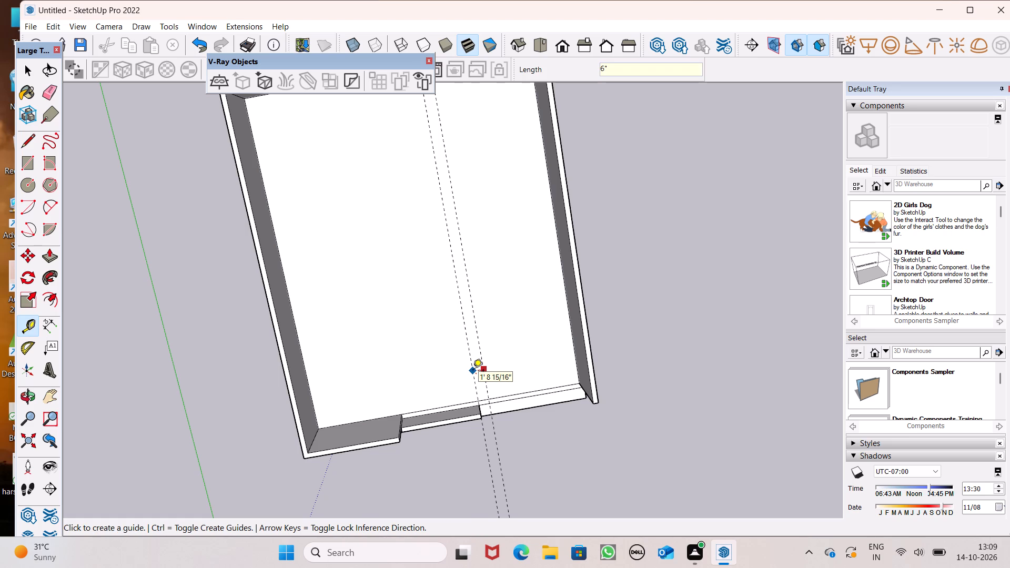
# Place two guides parallel to the front wall, one about 7' 8" in from its inner base edge and another 6" further in.
pyautogui.scroll(3, 527, 393)
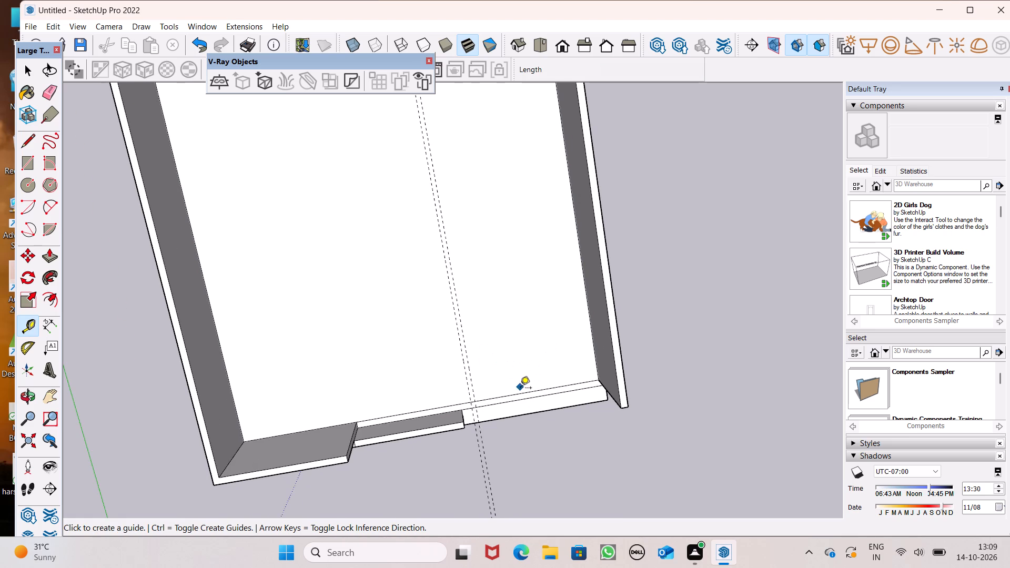
pyautogui.click(520, 392)
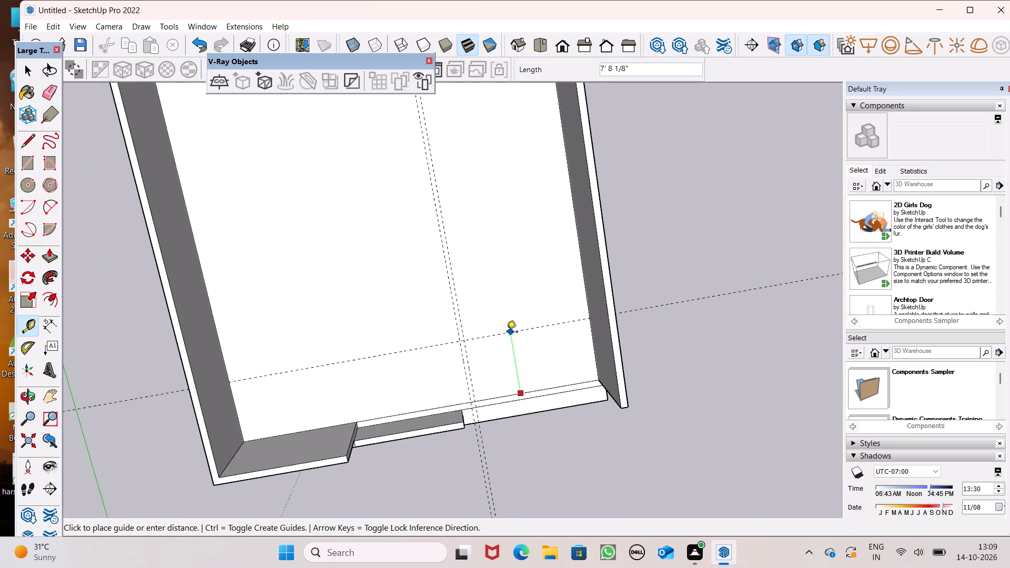
pyautogui.click(507, 333)
pyautogui.click(507, 333)
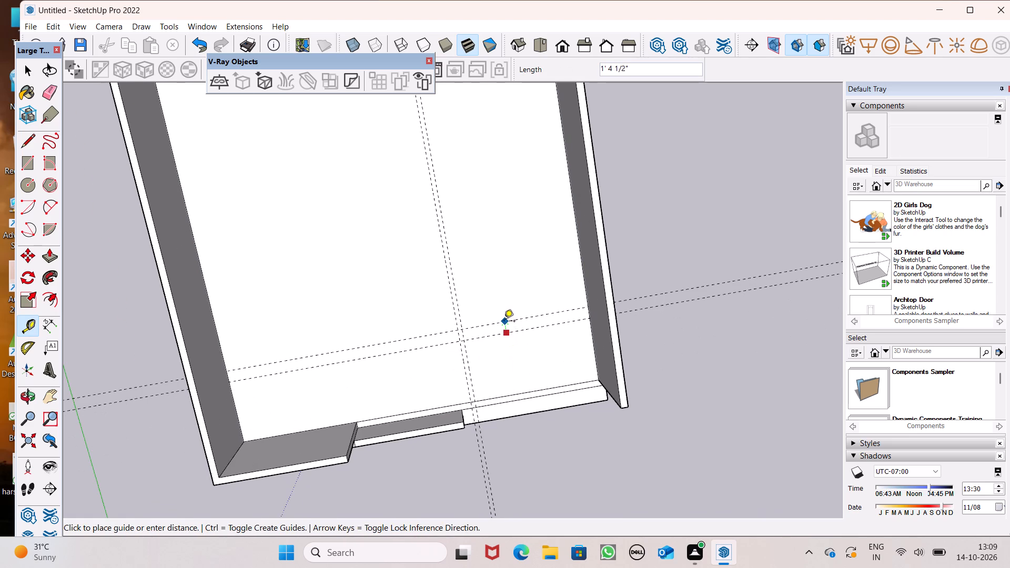
pyautogui.write('6"')
pyautogui.press('Return')
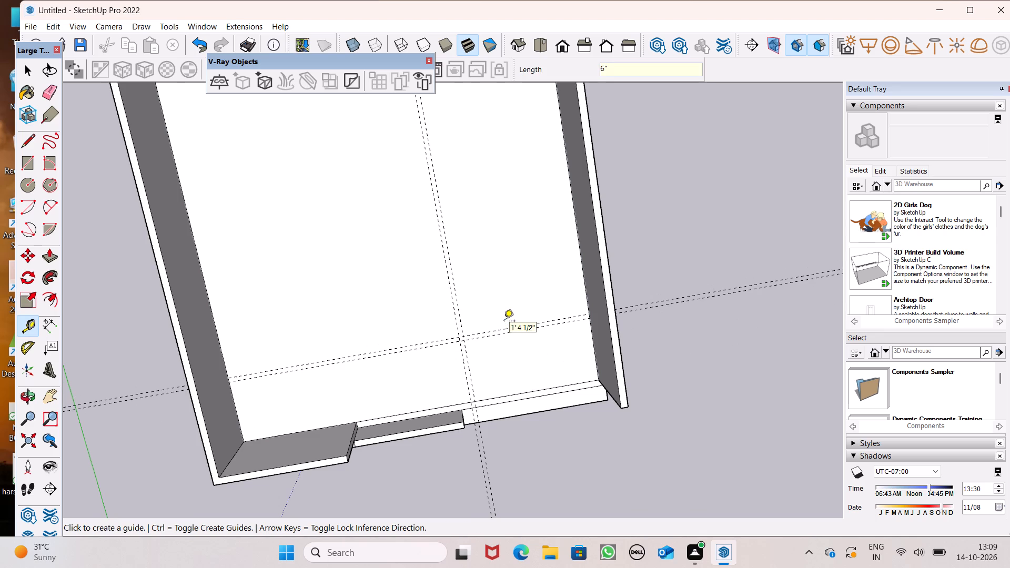
# Draw a 6" by 43' 6" rectangle on the upper floor between the two cross guides, spanning from side wall to side wall.
pyautogui.scroll(-1, 504, 321)
pyautogui.moveTo(507, 341); pyautogui.dragTo(454, 377, button='middle')
pyautogui.scroll(1, 458, 357)
pyautogui.moveTo(458, 357); pyautogui.dragTo(520, 431, button='middle')
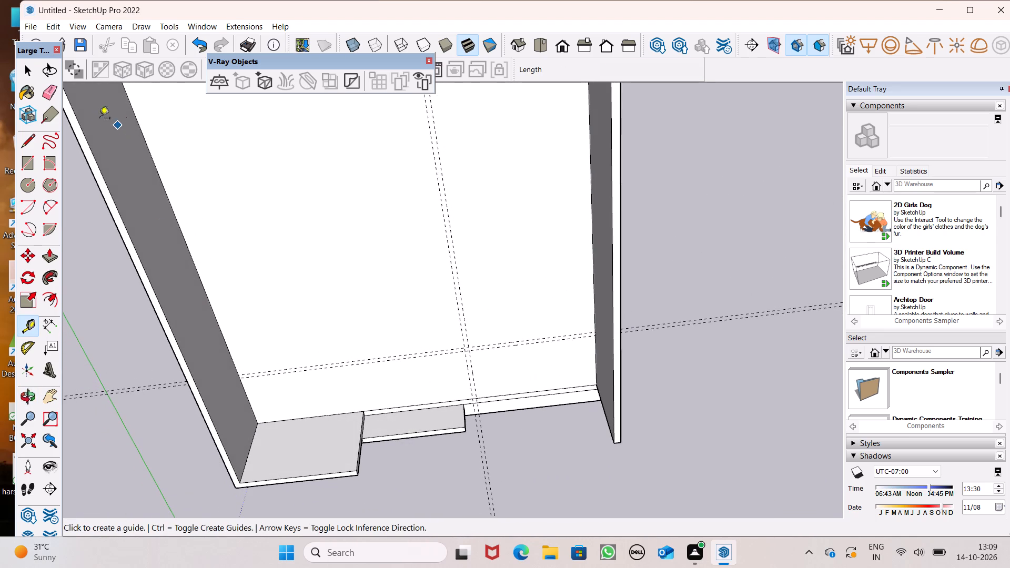
pyautogui.click(28, 158)
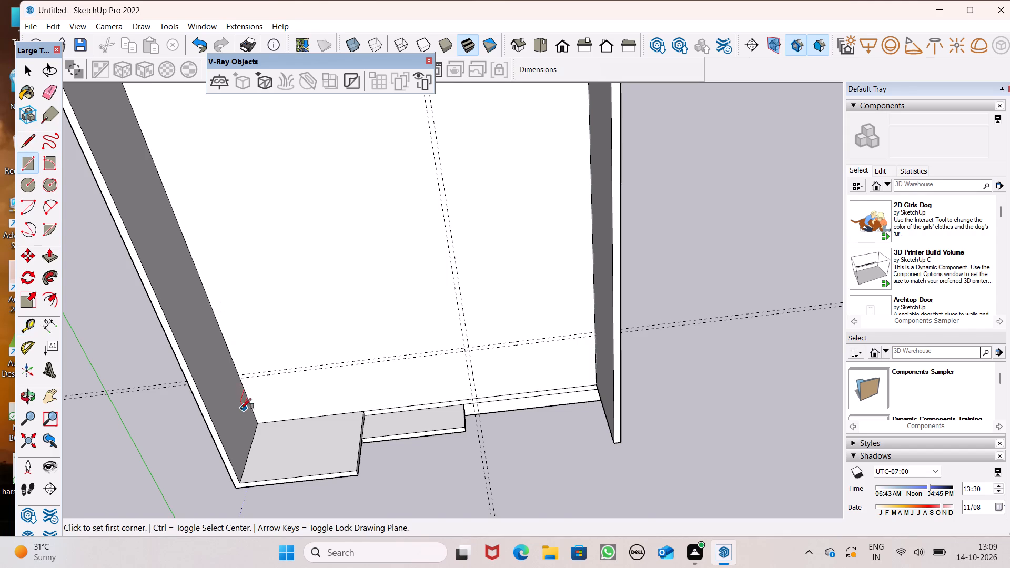
pyautogui.scroll(6, 236, 408)
pyautogui.click(245, 353)
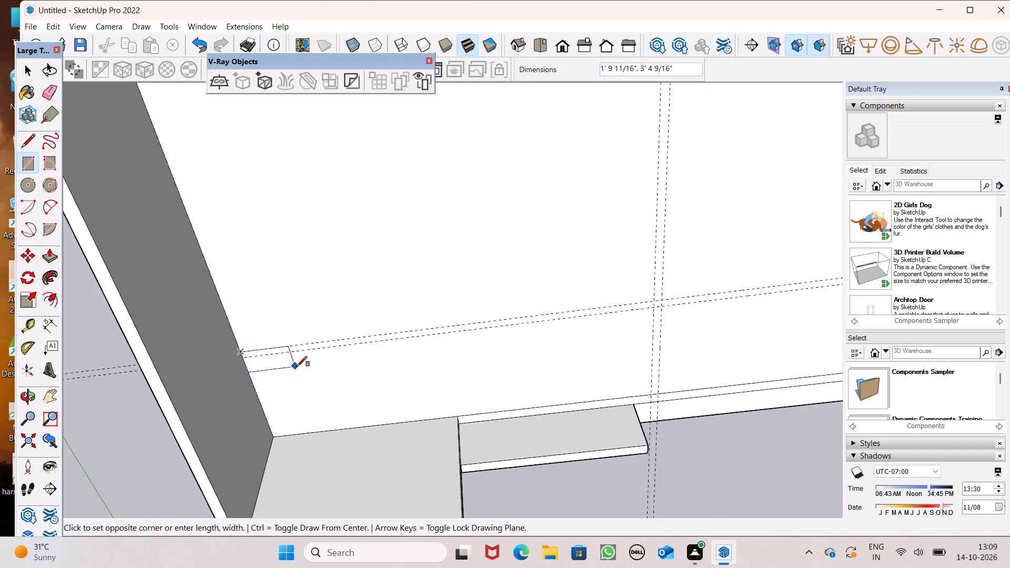
pyautogui.scroll(-1, 306, 363)
pyautogui.scroll(-1, 493, 332)
pyautogui.scroll(1, 490, 333)
pyautogui.scroll(-1, 490, 333)
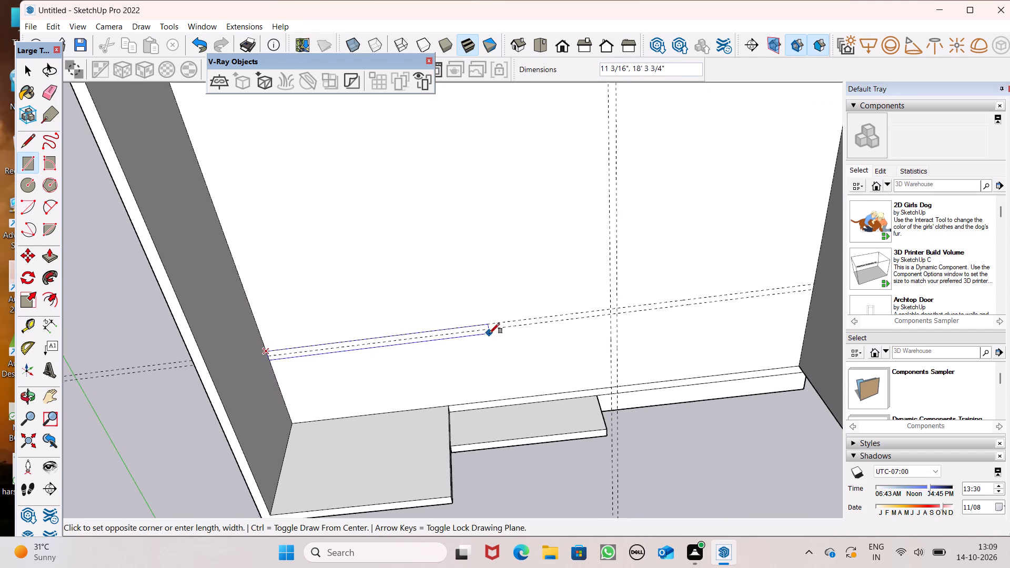
pyautogui.scroll(-5, 502, 344)
pyautogui.scroll(4, 658, 316)
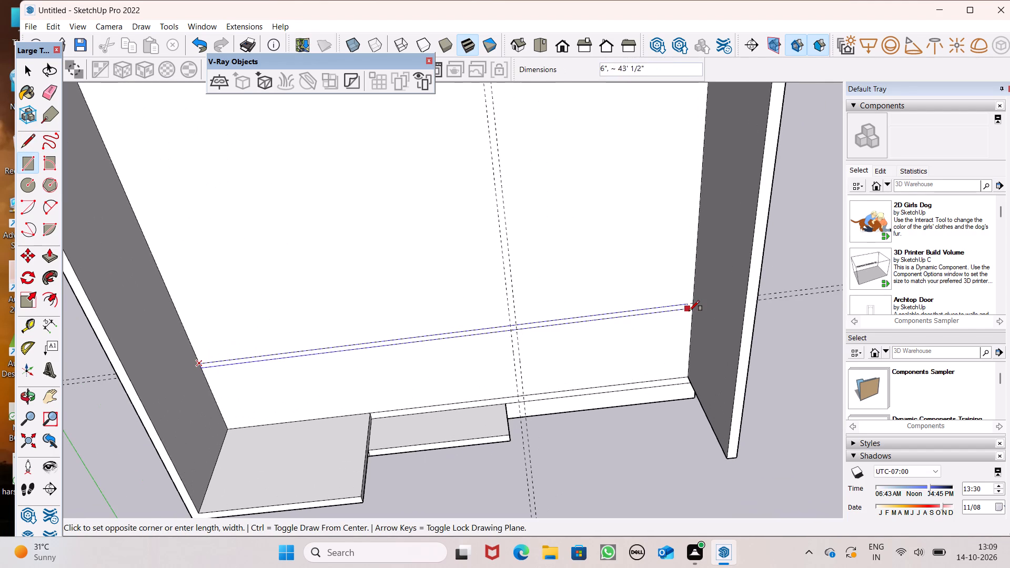
pyautogui.click(698, 308)
pyautogui.scroll(-5, 310, 374)
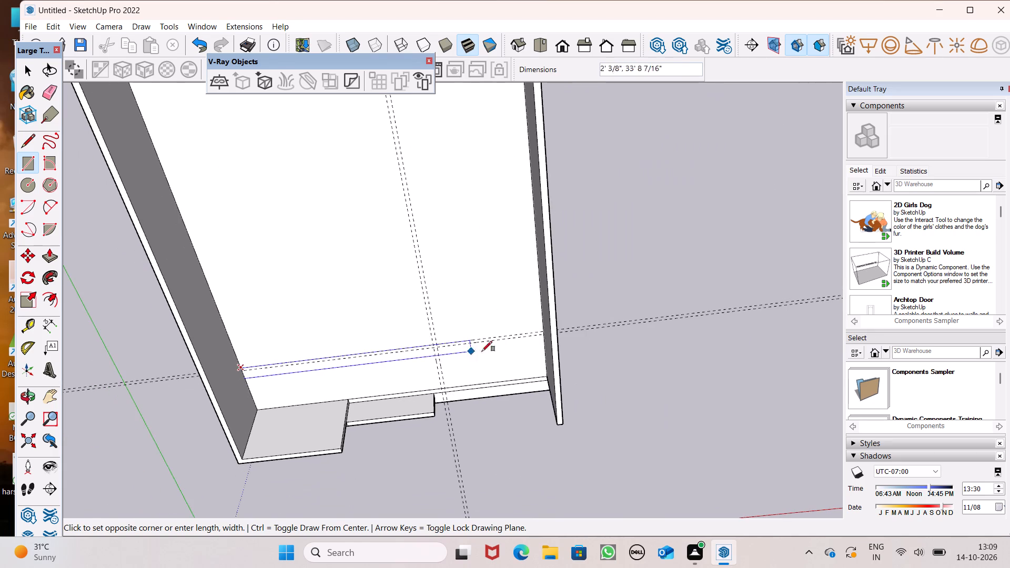
pyautogui.scroll(6, 500, 351)
pyautogui.scroll(5, 549, 334)
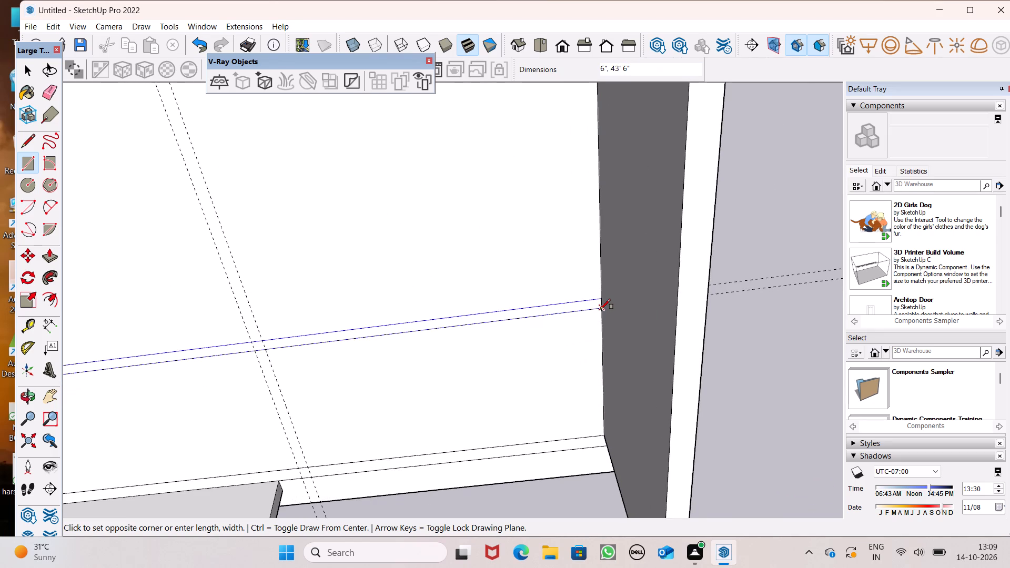
pyautogui.click(601, 309)
# Place a guide about 12' 10" in from the inner edge of the cross strip, parallel to the front wall.
pyautogui.scroll(-6, 198, 386)
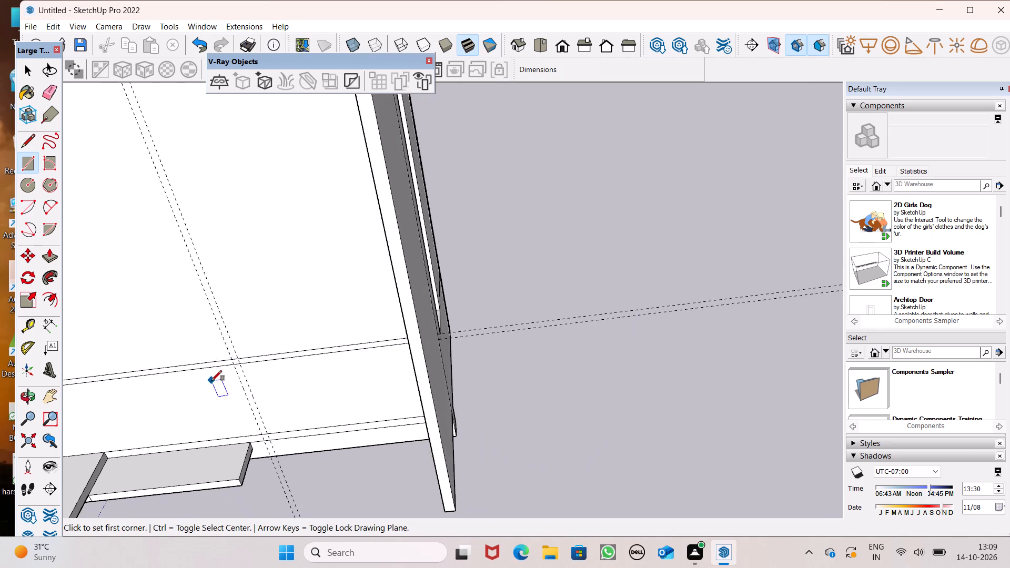
pyautogui.scroll(-5, 218, 267)
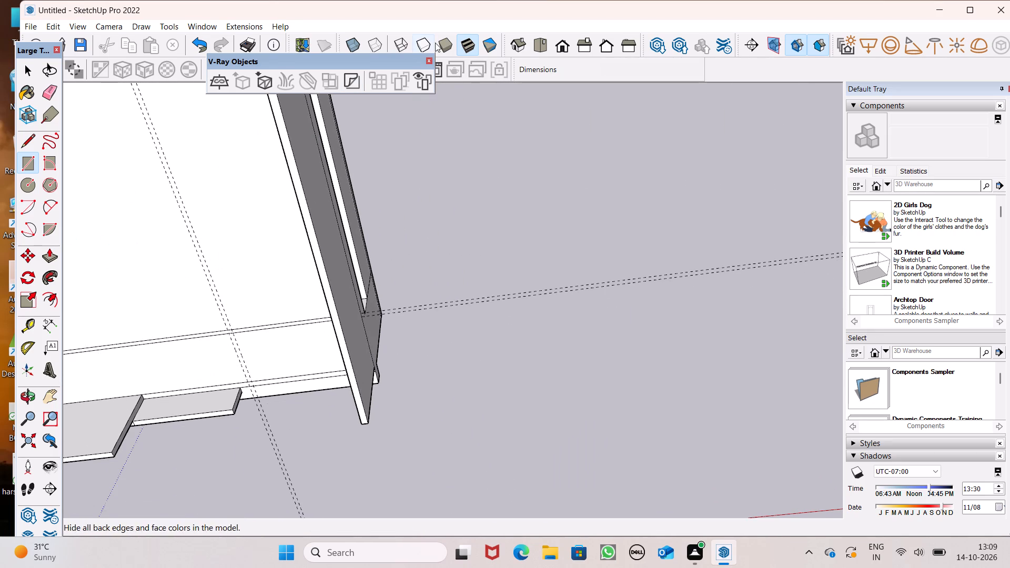
pyautogui.click(542, 41)
pyautogui.scroll(-2, 529, 151)
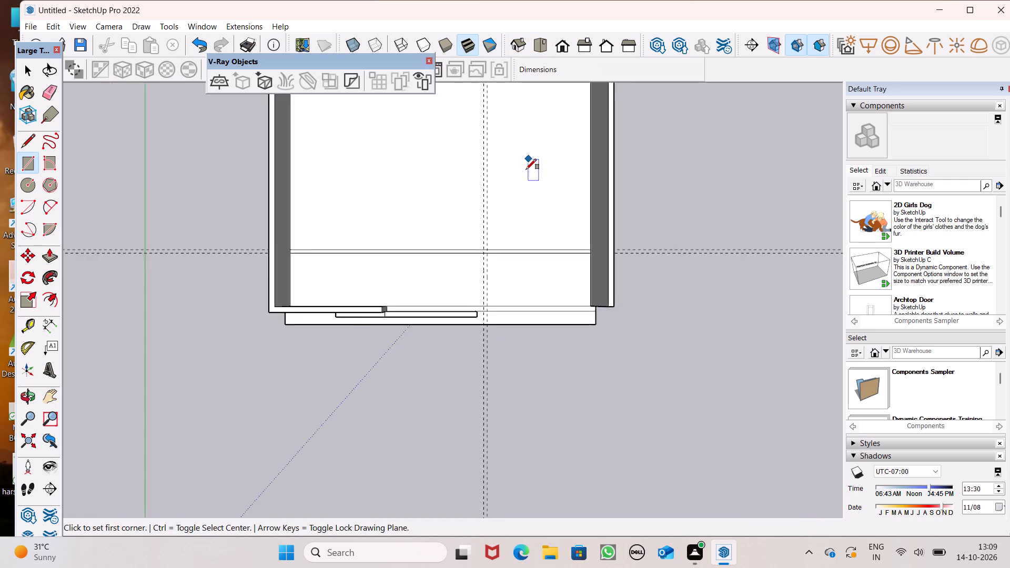
pyautogui.scroll(-3, 526, 169)
pyautogui.scroll(2, 514, 138)
pyautogui.scroll(-1, 513, 137)
pyautogui.scroll(3, 513, 137)
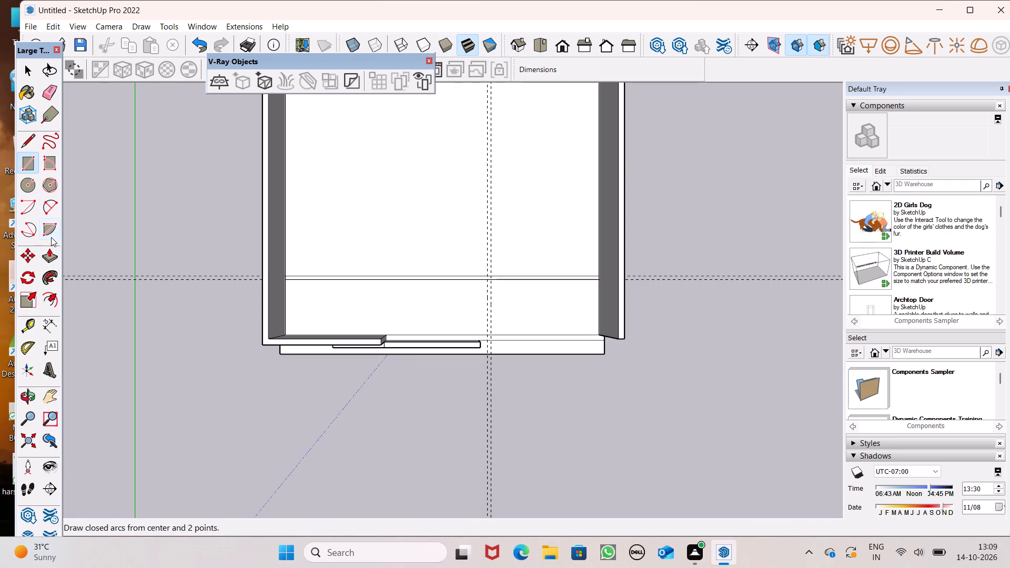
pyautogui.click(29, 324)
pyautogui.scroll(-2, 344, 234)
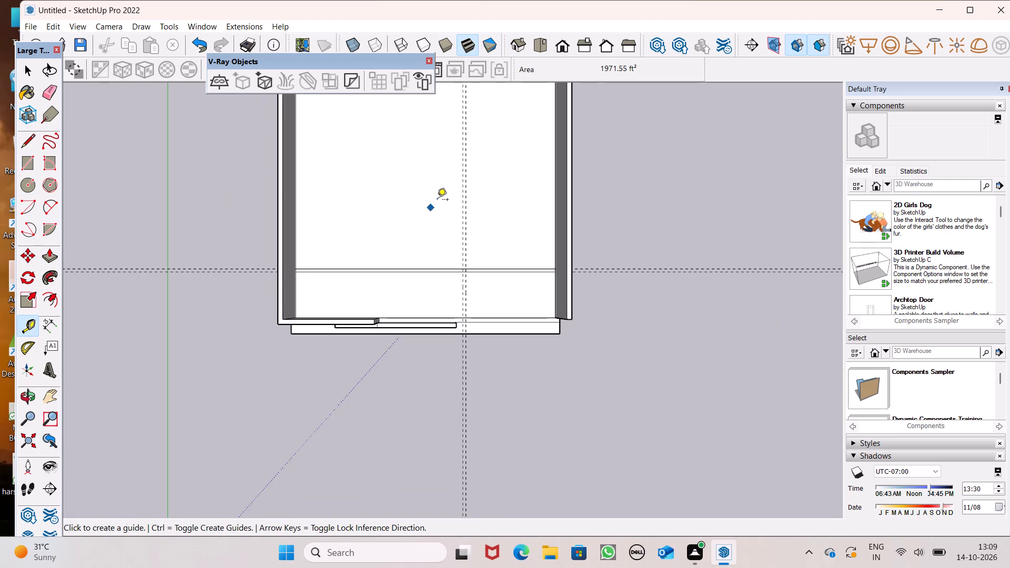
pyautogui.scroll(3, 450, 190)
pyautogui.scroll(5, 472, 246)
pyautogui.click(480, 327)
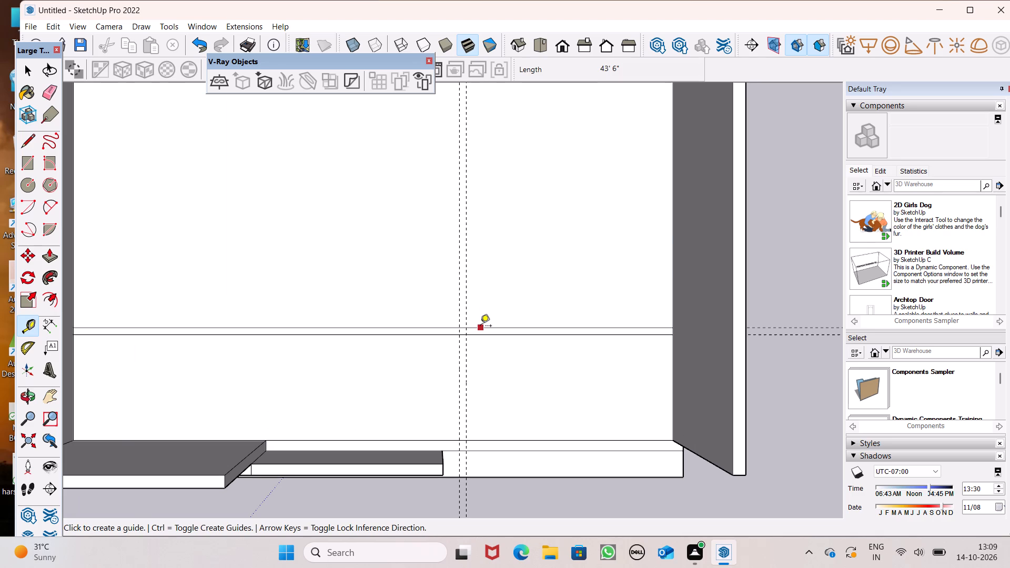
pyautogui.click(487, 151)
# Offset another guide 6" from the new cross guide, on the side away from the front wall.
pyautogui.scroll(-12, 451, 224)
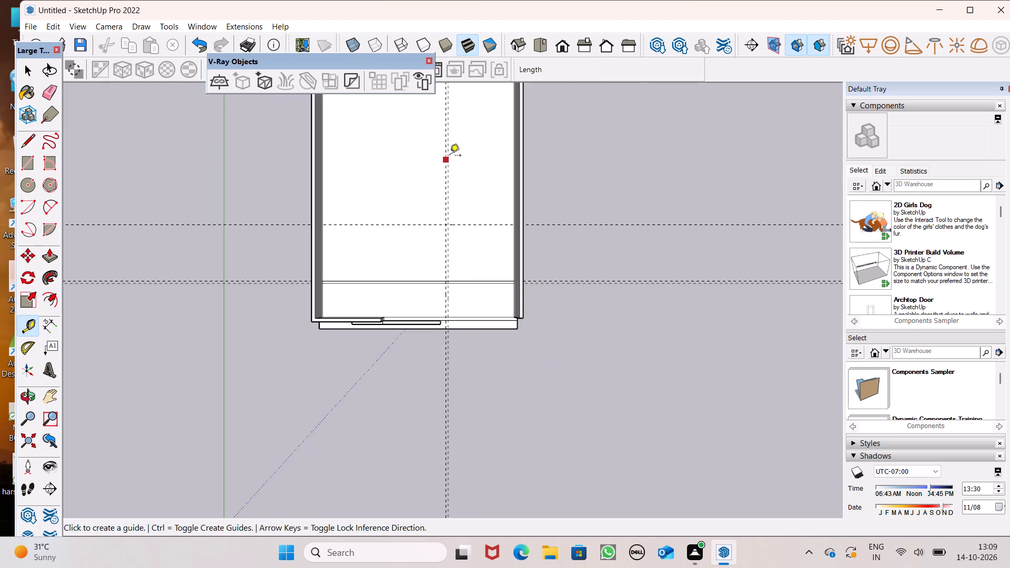
pyautogui.scroll(8, 450, 156)
pyautogui.click(466, 305)
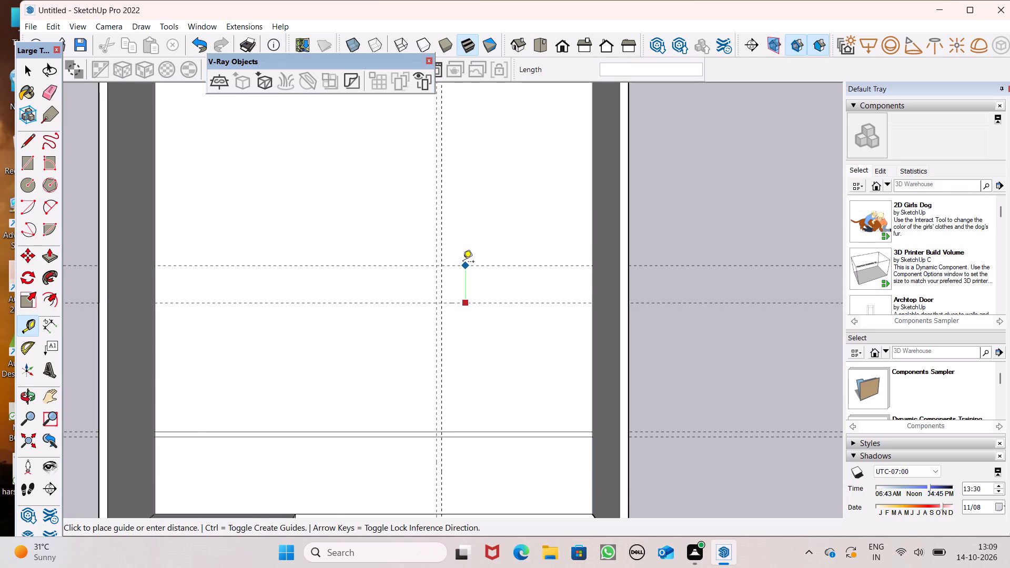
pyautogui.press('6')
pyautogui.hotkey('shift', '"')
pyautogui.press('Return')
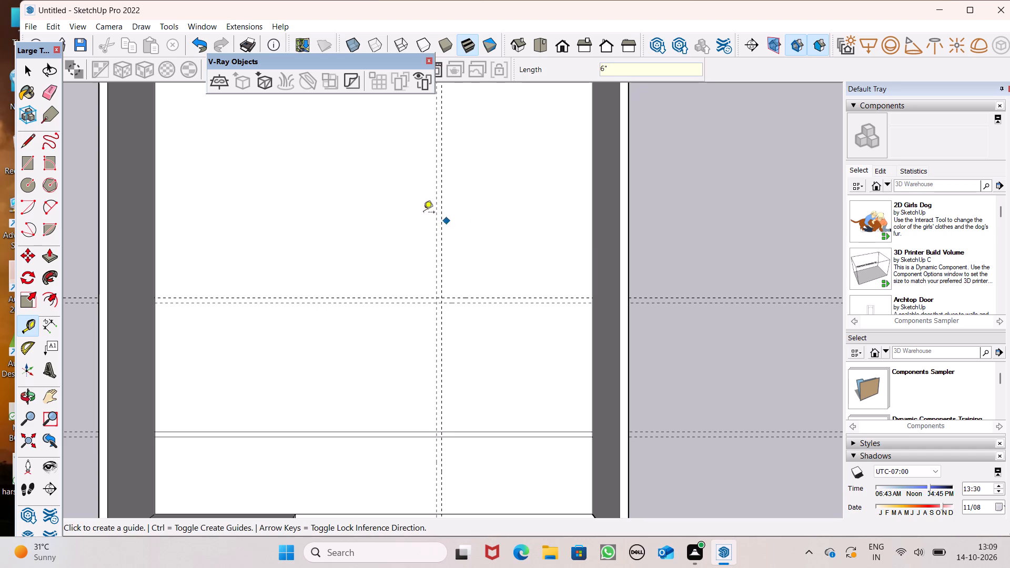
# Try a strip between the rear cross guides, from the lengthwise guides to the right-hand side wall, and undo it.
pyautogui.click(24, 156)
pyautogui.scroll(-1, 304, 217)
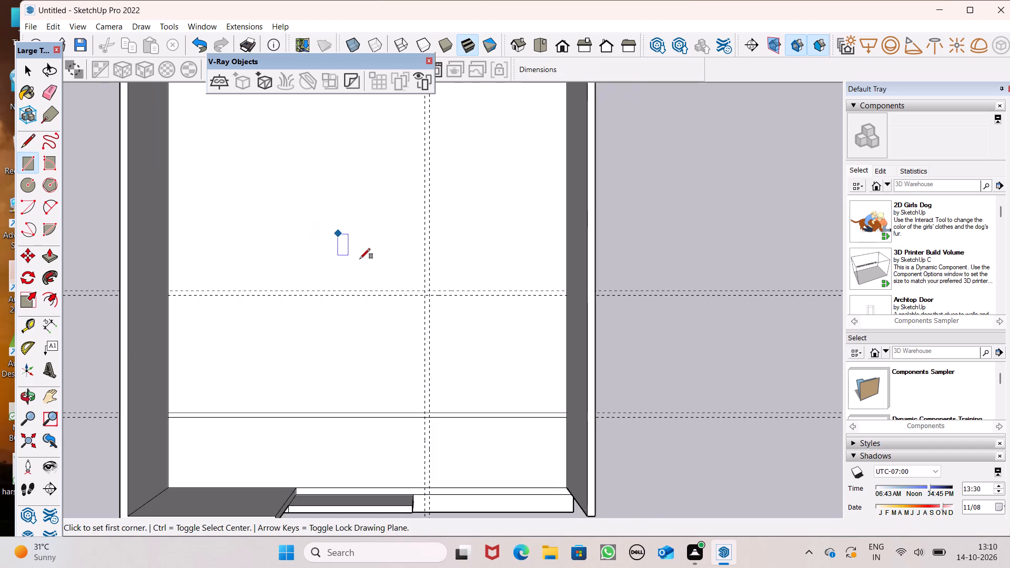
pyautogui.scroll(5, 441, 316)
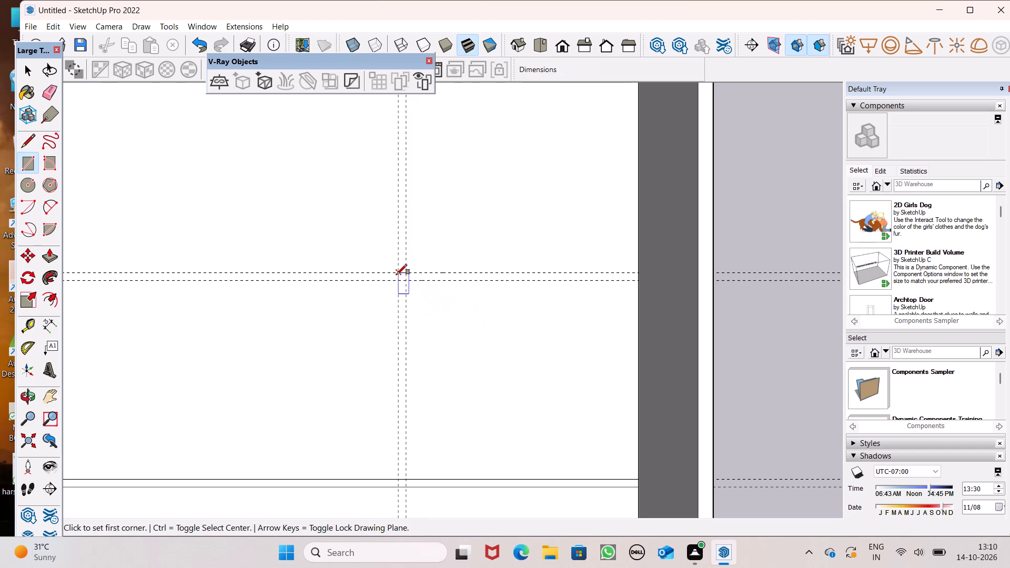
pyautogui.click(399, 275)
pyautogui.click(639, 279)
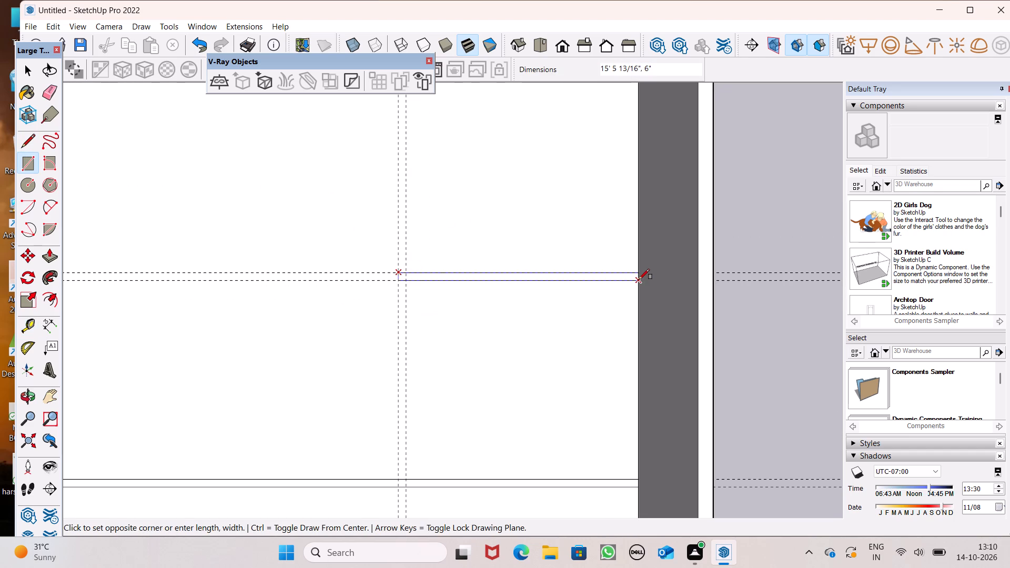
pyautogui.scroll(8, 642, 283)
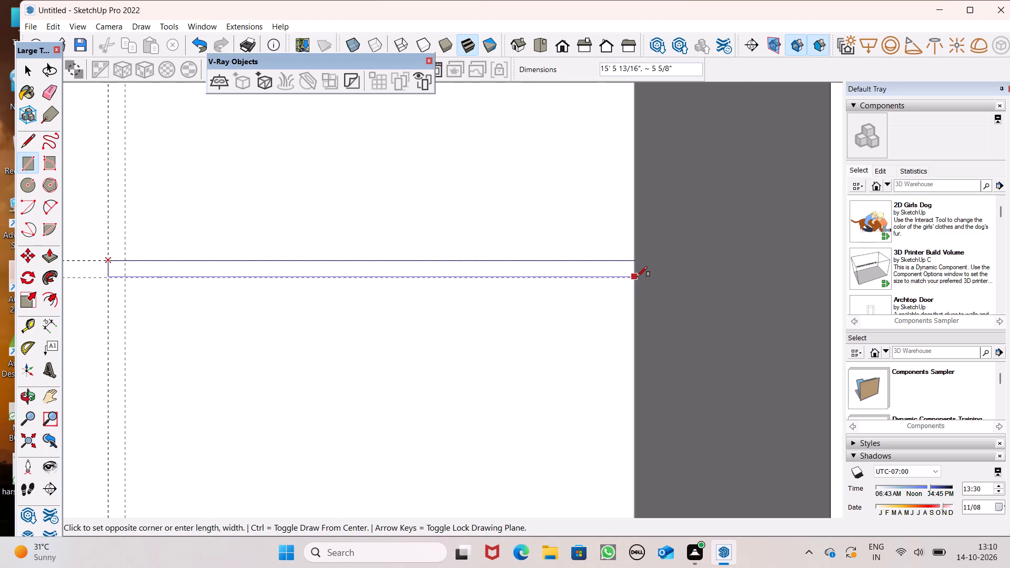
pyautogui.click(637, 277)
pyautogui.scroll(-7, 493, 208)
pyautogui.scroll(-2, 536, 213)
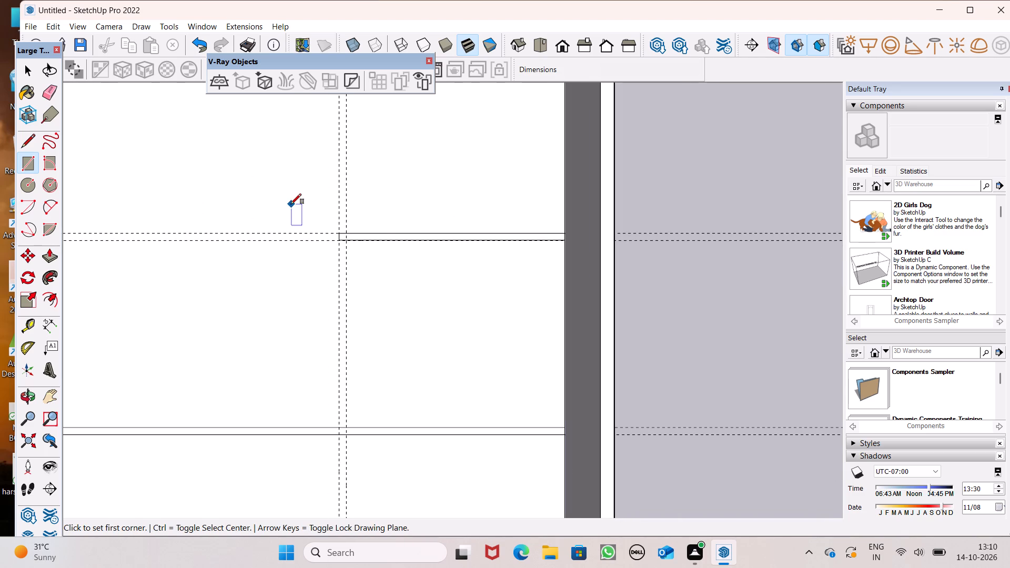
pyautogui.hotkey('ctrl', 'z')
# Draw a rectangle about 15' 6" by 6" between the rear cross guides, from the outer lengthwise guide to the right-hand side wall.
pyautogui.scroll(4, 389, 222)
pyautogui.scroll(6, 327, 229)
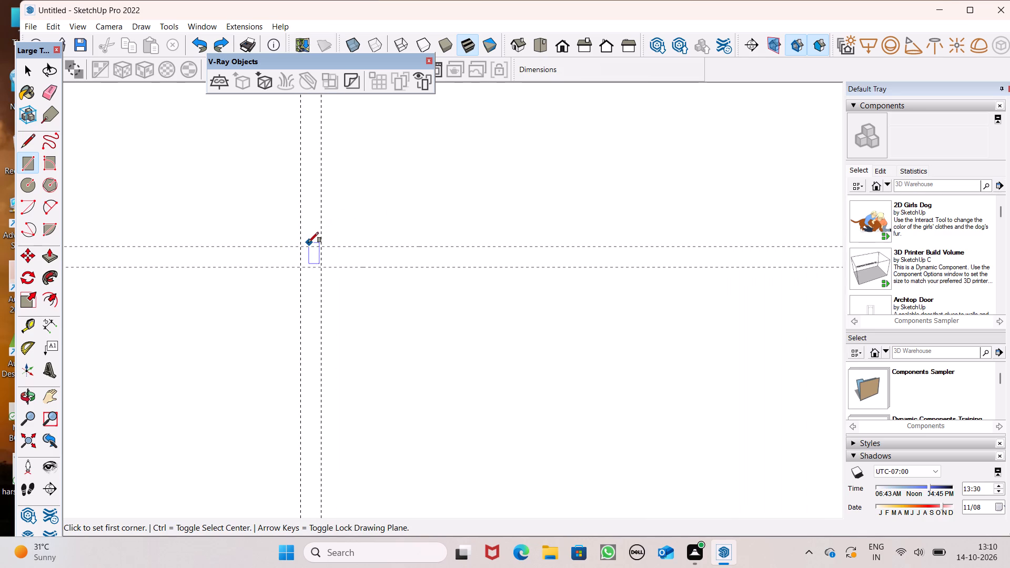
pyautogui.click(304, 244)
pyautogui.scroll(-4, 365, 247)
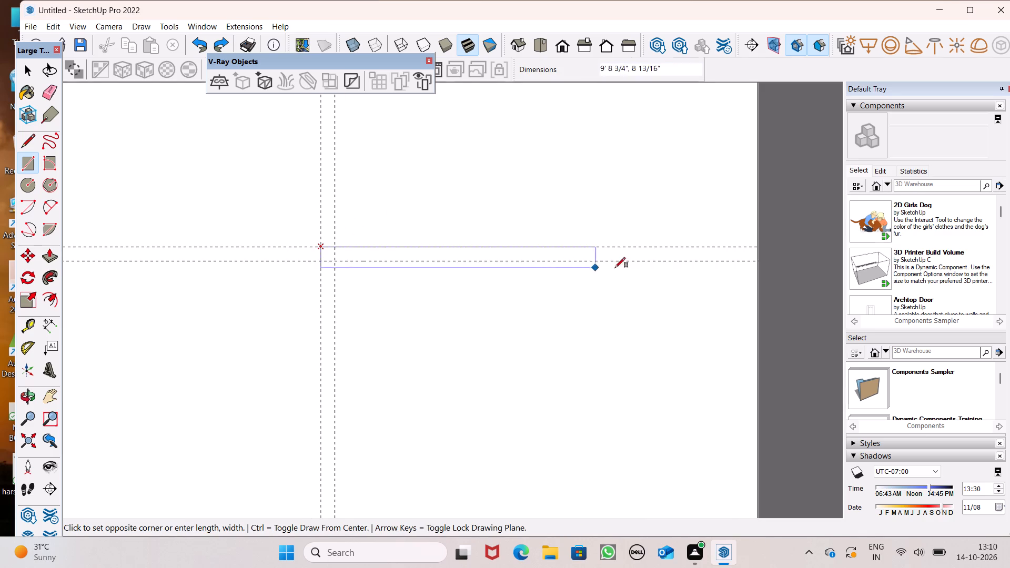
pyautogui.click(757, 260)
# Draw a 13' 9 7/8" by 6" rectangle between the lengthwise guides, from the rear strip's corner to the front cross strip.
pyautogui.scroll(-6, 395, 186)
pyautogui.scroll(3, 363, 226)
pyautogui.scroll(-7, 378, 238)
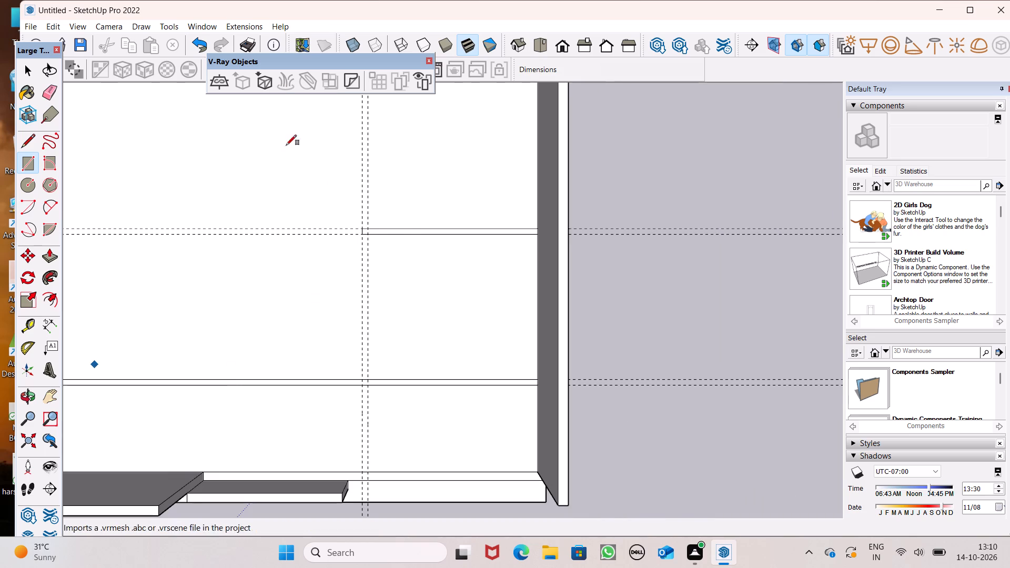
pyautogui.moveTo(300, 453); pyautogui.dragTo(391, 410, button='middle')
pyautogui.scroll(4, 392, 374)
pyautogui.scroll(-1, 397, 369)
pyautogui.scroll(2, 397, 369)
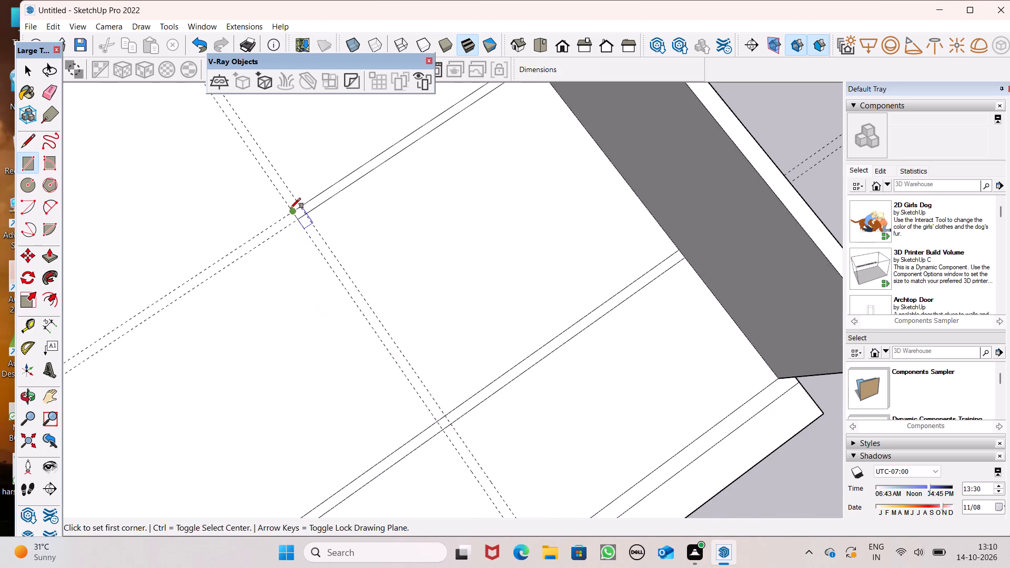
pyautogui.moveTo(292, 208); pyautogui.dragTo(297, 211)
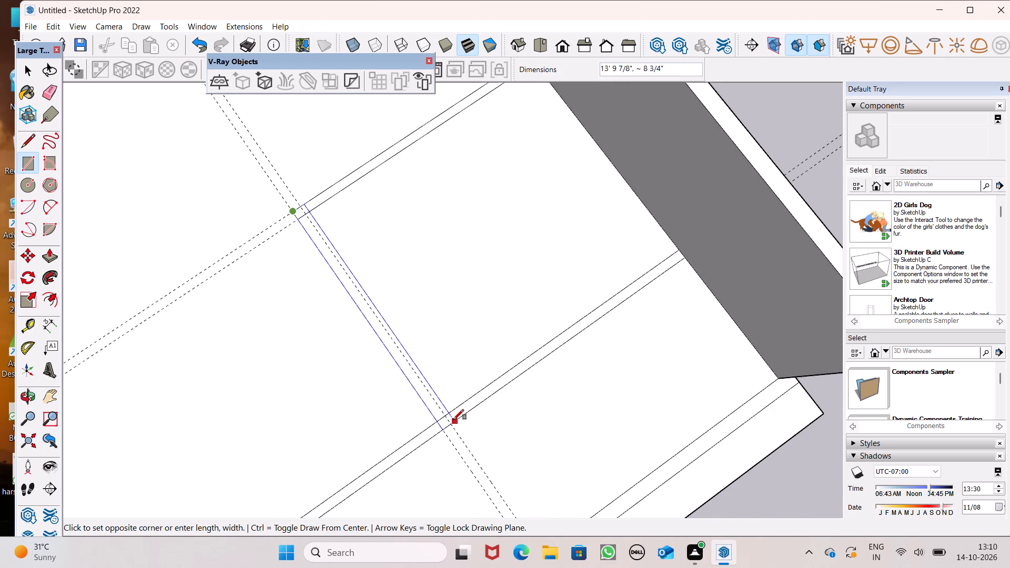
pyautogui.click(449, 422)
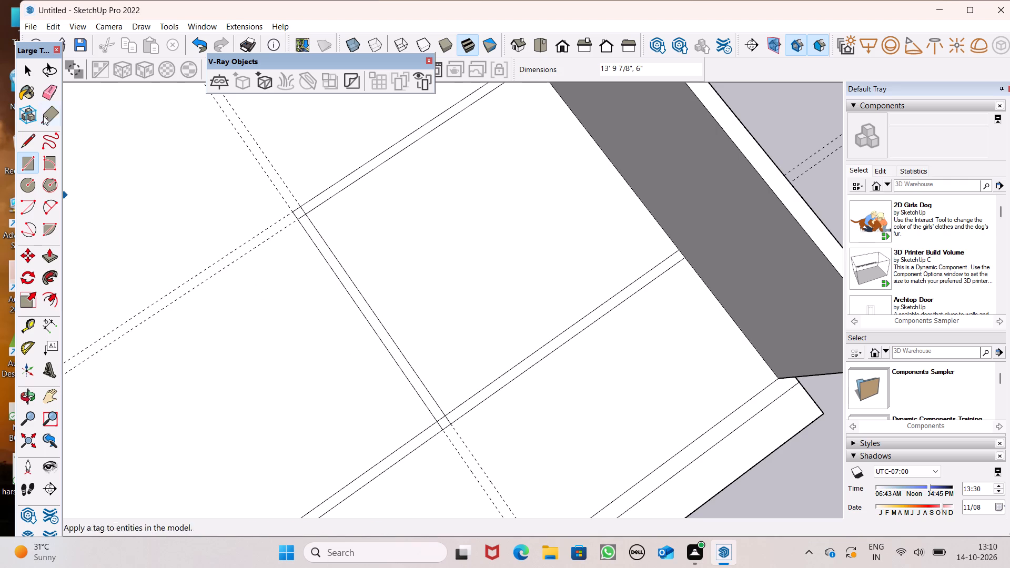
# Erase the two lengthwise guides and the two rear cross guides on the upper floor.
pyautogui.click(42, 101)
pyautogui.scroll(5, 327, 196)
pyautogui.moveTo(256, 184); pyautogui.dragTo(247, 187)
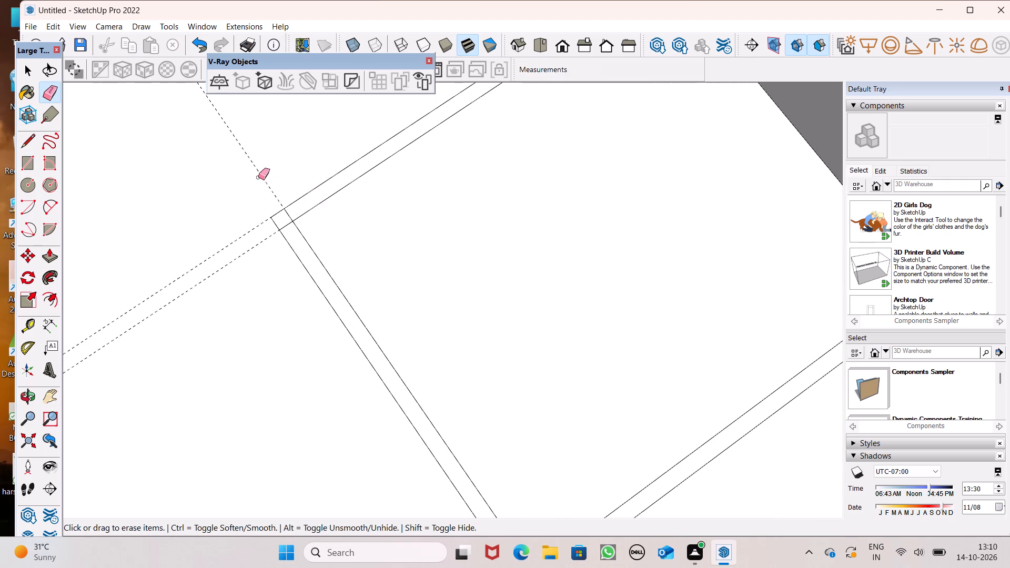
pyautogui.moveTo(267, 167); pyautogui.dragTo(248, 193)
pyautogui.moveTo(251, 244); pyautogui.dragTo(254, 266)
pyautogui.moveTo(236, 232); pyautogui.dragTo(243, 253)
# Erase the overlapping edges at the partition corner and T-junction so the strips form one continuous footprint.
pyautogui.scroll(2, 274, 218)
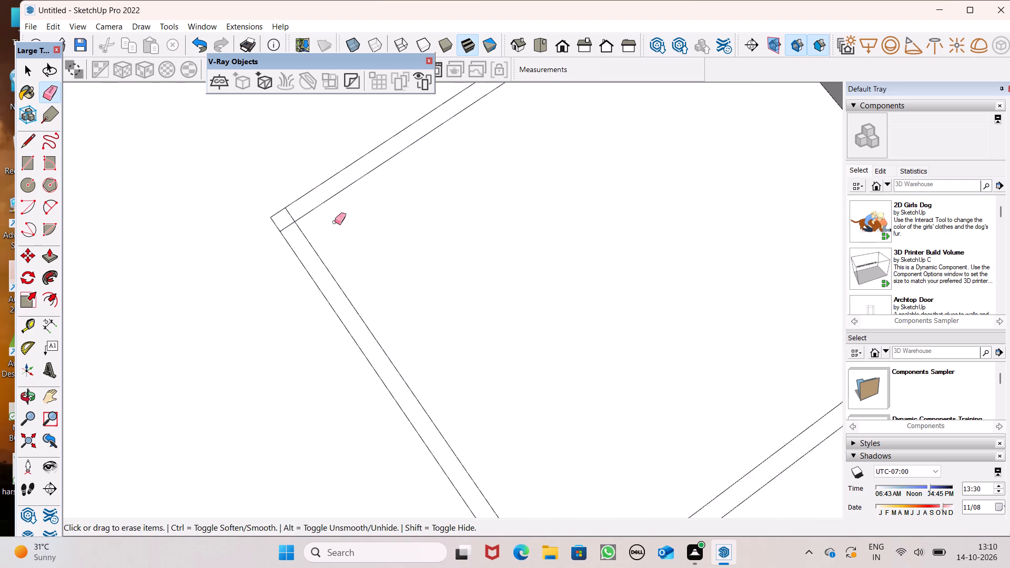
pyautogui.scroll(4, 335, 222)
pyautogui.moveTo(262, 205); pyautogui.dragTo(256, 214)
pyautogui.moveTo(247, 225); pyautogui.dragTo(254, 236)
pyautogui.scroll(-12, 190, 221)
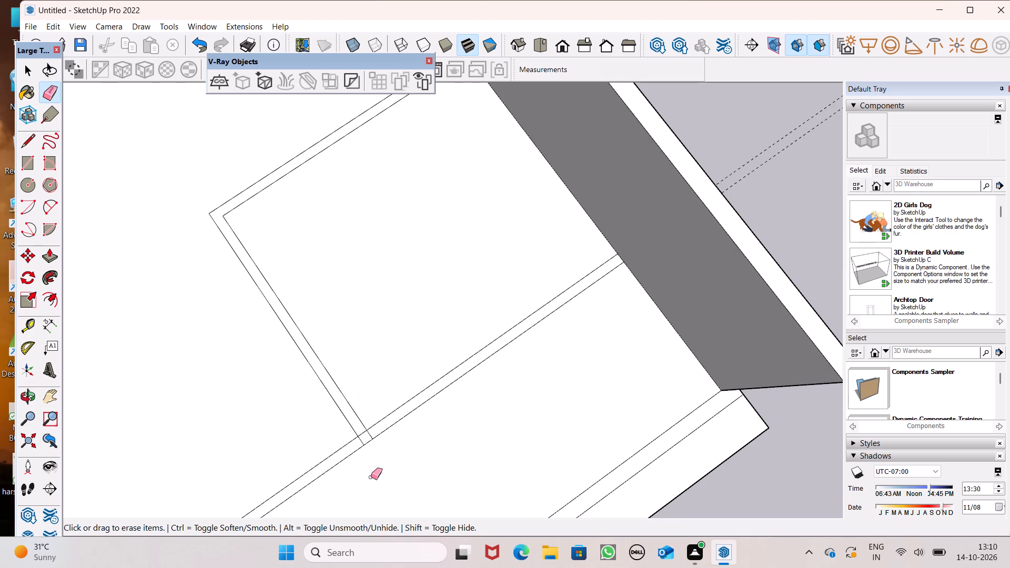
pyautogui.scroll(13, 371, 475)
pyautogui.click(340, 405)
pyautogui.moveTo(339, 432); pyautogui.dragTo(332, 429)
pyautogui.moveTo(398, 390); pyautogui.dragTo(358, 414)
# Raise the joined 6" partition footprint on the upper floor into walls with Push/Pull by 10'.
pyautogui.scroll(-5, 536, 382)
pyautogui.scroll(1, 551, 340)
pyautogui.scroll(-6, 552, 342)
pyautogui.moveTo(752, 412); pyautogui.dragTo(476, 501, button='middle')
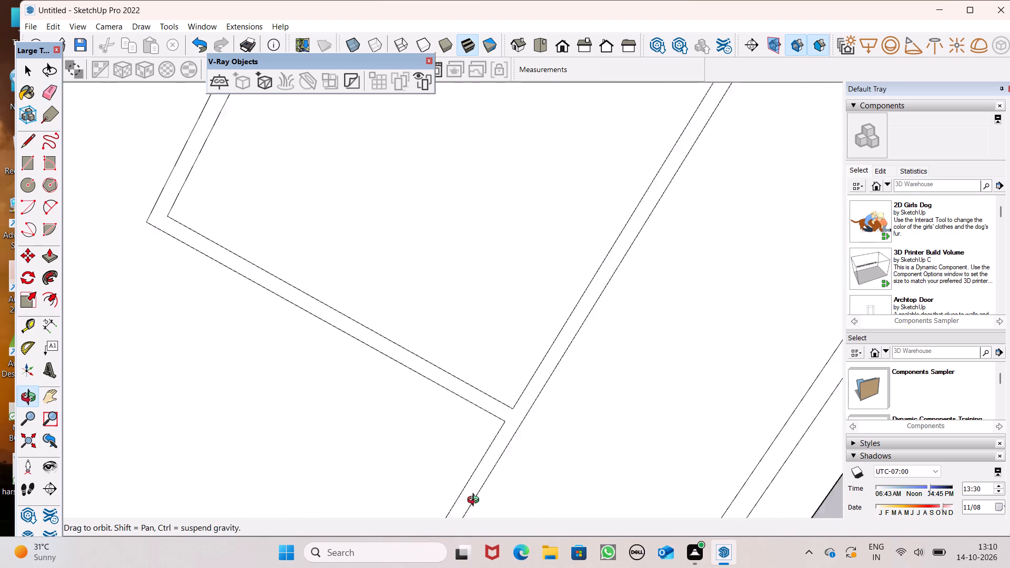
pyautogui.moveTo(476, 501); pyautogui.dragTo(427, 408, button='middle')
pyautogui.click(538, 48)
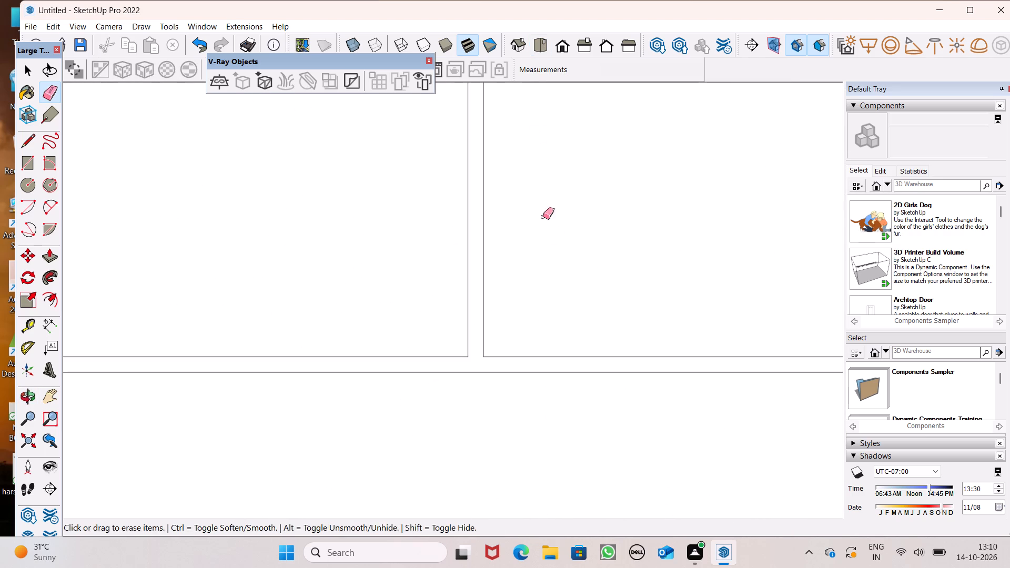
pyautogui.scroll(-7, 574, 308)
pyautogui.scroll(-7, 544, 359)
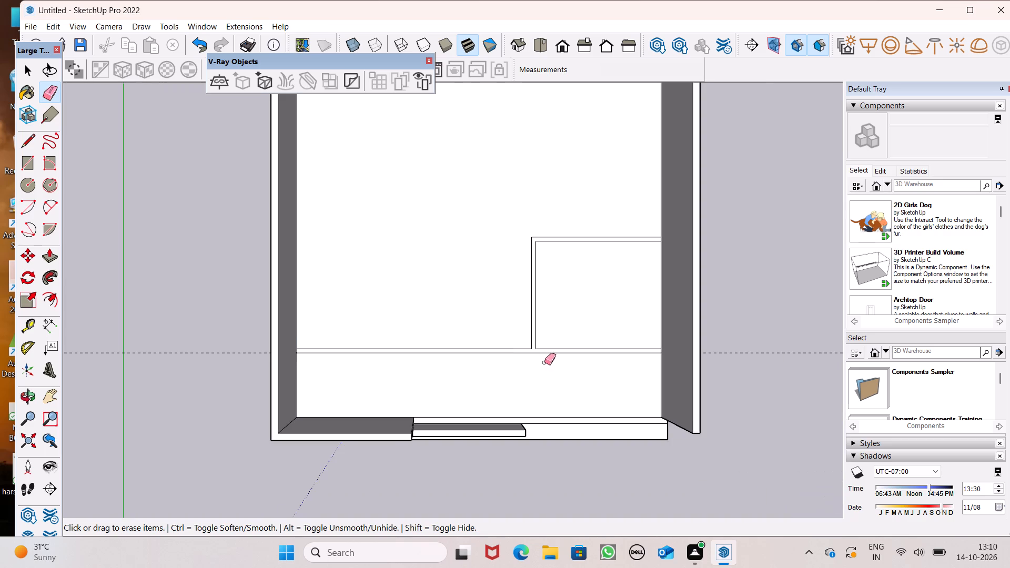
pyautogui.scroll(1, 506, 352)
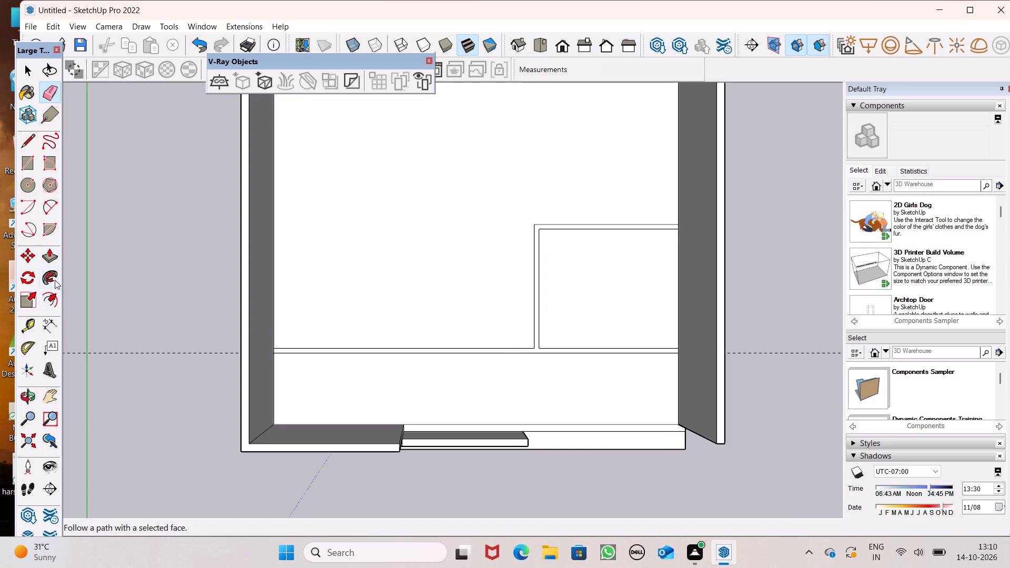
pyautogui.click(54, 264)
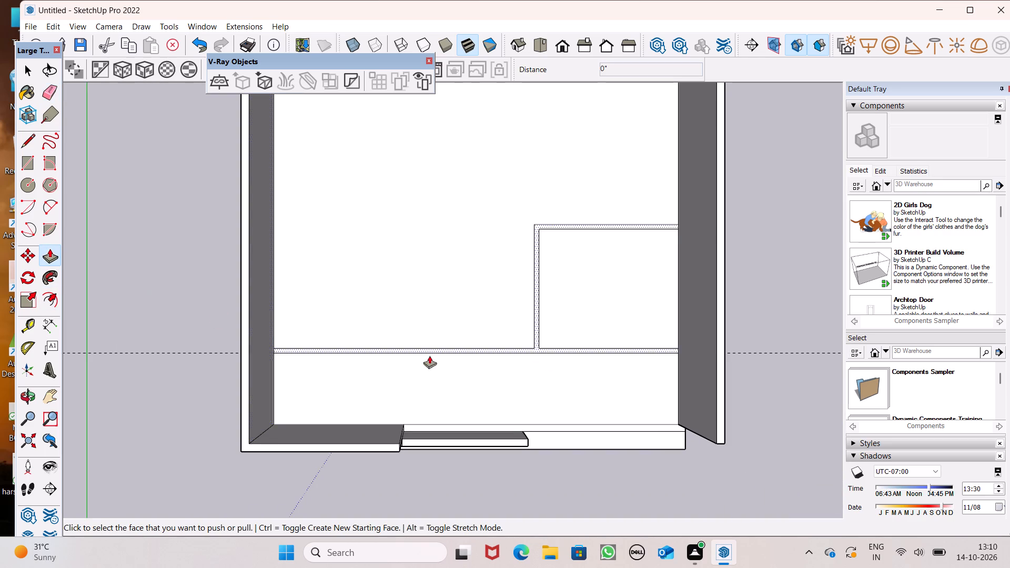
pyautogui.scroll(2, 430, 356)
pyautogui.keyDown('ctrl'); pyautogui.moveTo(482, 350); pyautogui.dragTo(455, 343); pyautogui.keyUp('ctrl')
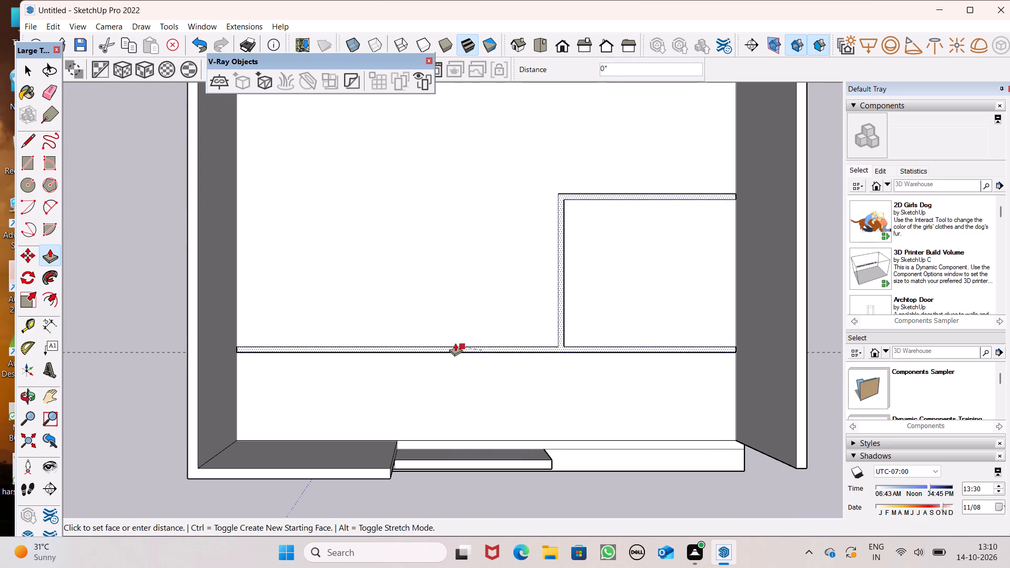
pyautogui.keyDown('ctrl'); pyautogui.moveTo(455, 343); pyautogui.dragTo(504, 374); pyautogui.keyUp('ctrl')
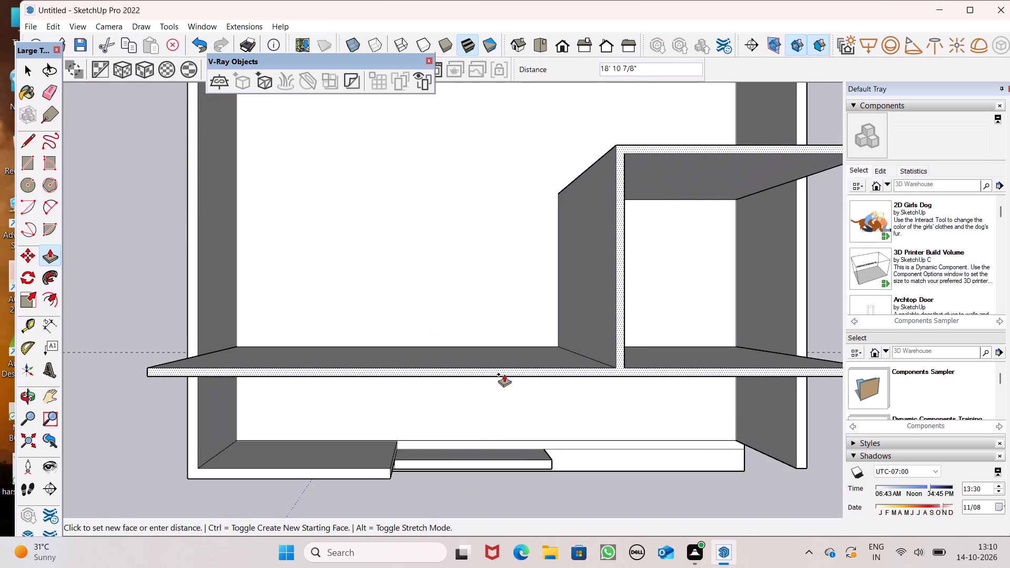
pyautogui.keyDown('ctrl'); pyautogui.moveTo(504, 374); pyautogui.dragTo(504, 367); pyautogui.keyUp('ctrl')
pyautogui.press('1')
pyautogui.write("0'")
pyautogui.press('Return')
pyautogui.press('space')
# Examine the raised partition walls and their height against the outer walls from the front and from above.
pyautogui.scroll(-3, 496, 357)
pyautogui.moveTo(489, 361); pyautogui.dragTo(459, 115, button='middle')
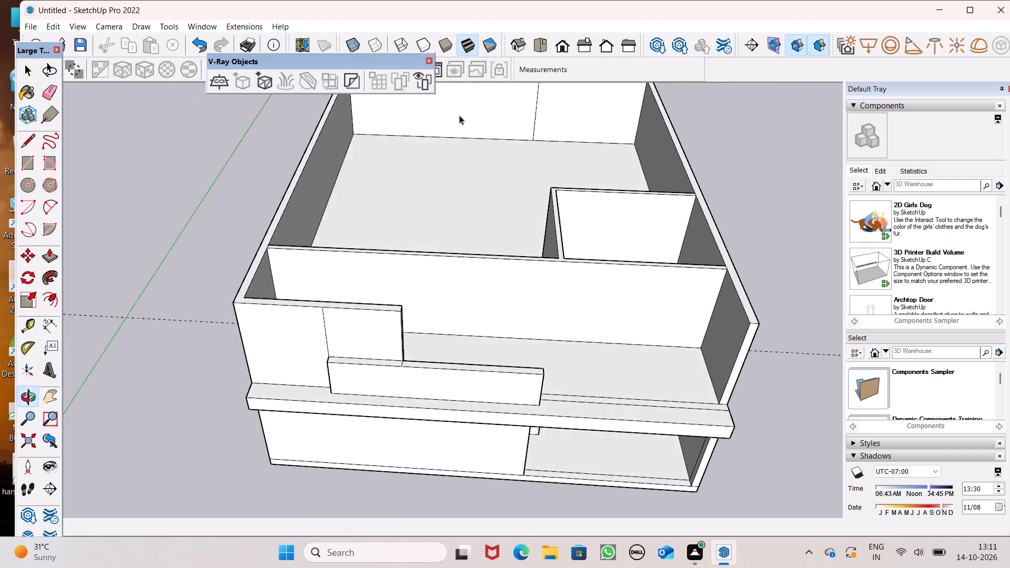
pyautogui.scroll(3, 497, 215)
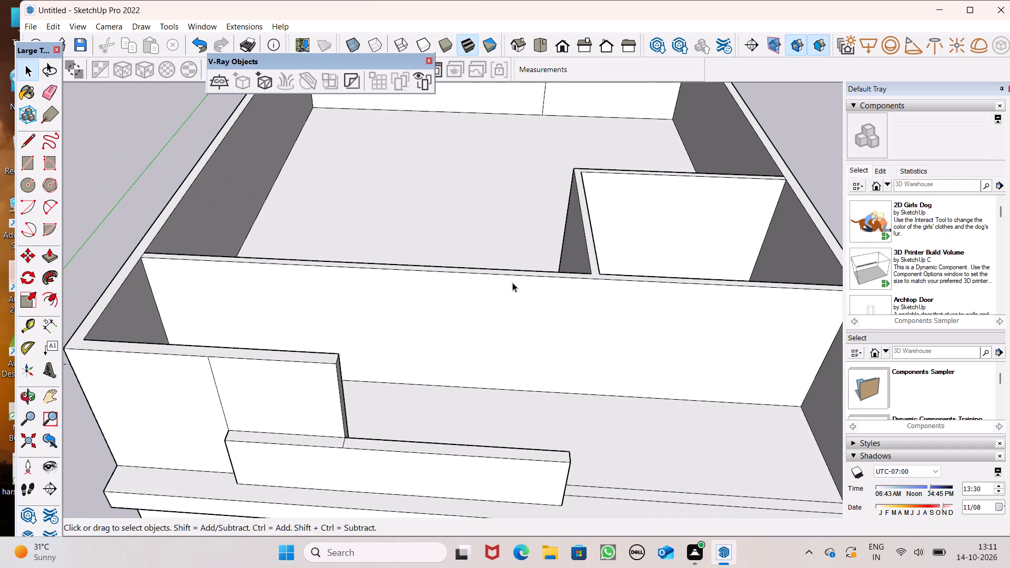
pyautogui.scroll(-4, 513, 282)
pyautogui.moveTo(566, 299); pyautogui.dragTo(560, 223, button='middle')
pyautogui.scroll(1, 570, 285)
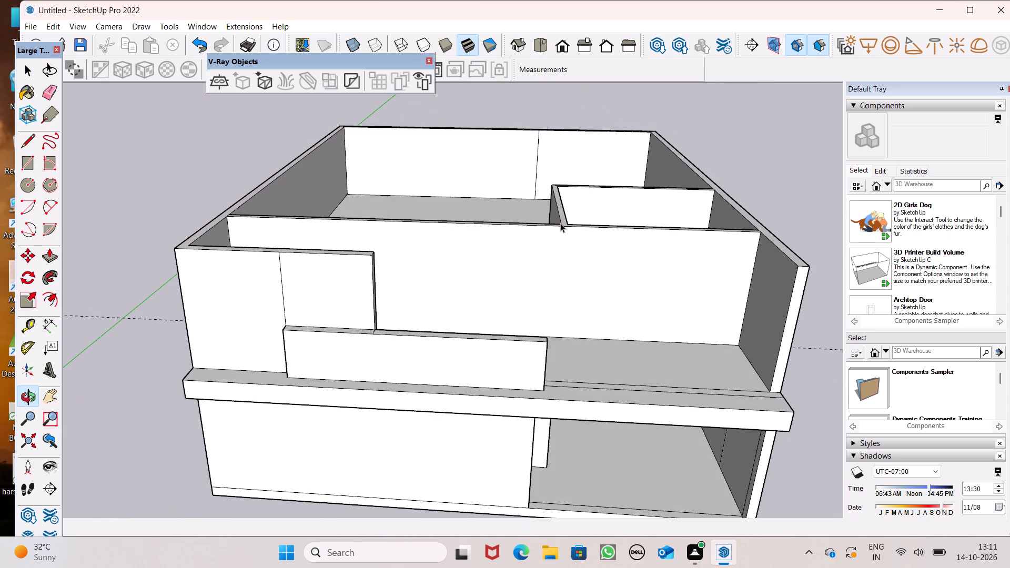
pyautogui.scroll(1, 715, 301)
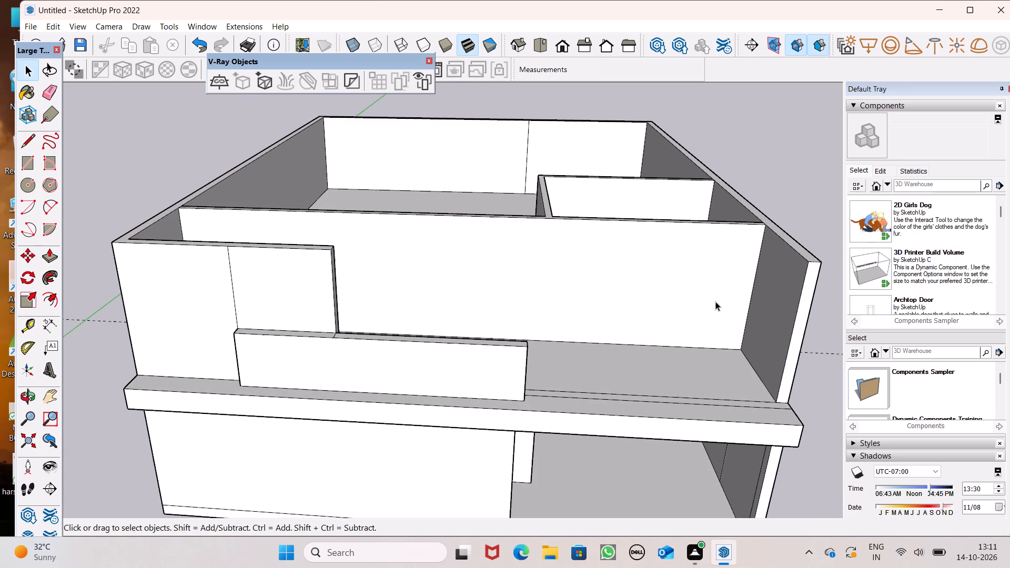
pyautogui.scroll(-2, 719, 292)
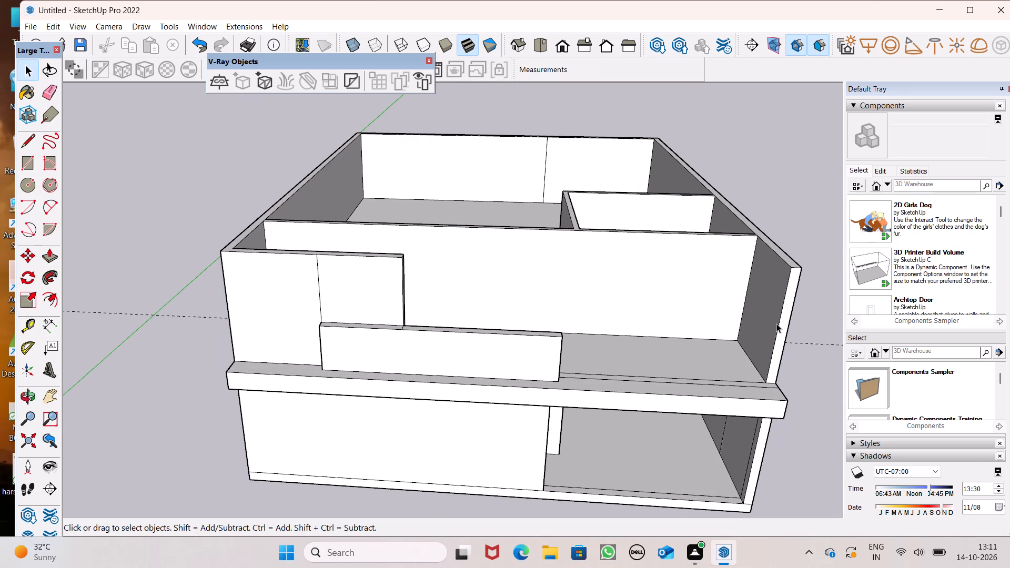
pyautogui.scroll(-3, 879, 372)
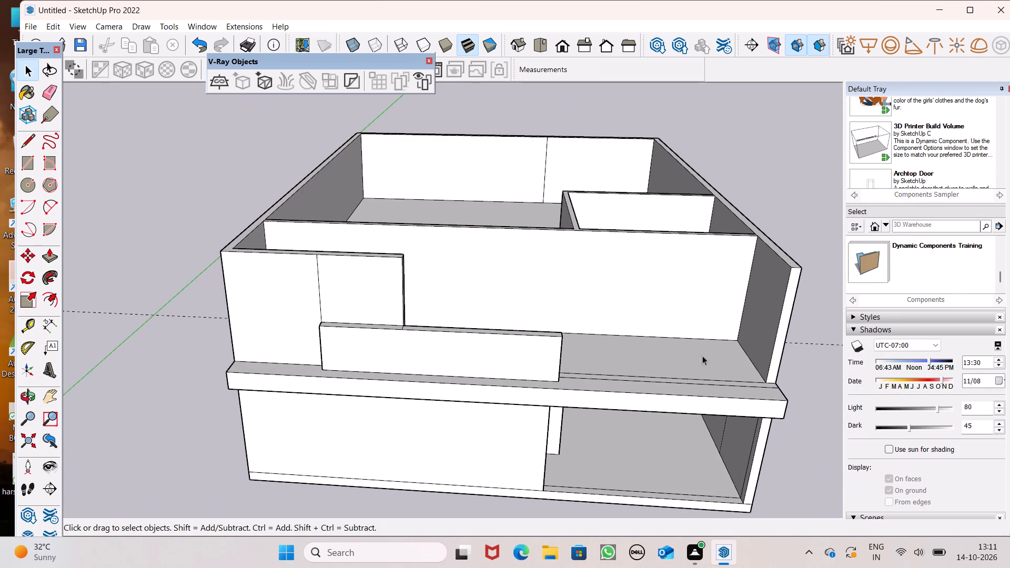
pyautogui.scroll(-6, 604, 330)
pyautogui.moveTo(640, 337); pyautogui.dragTo(612, 461, button='middle')
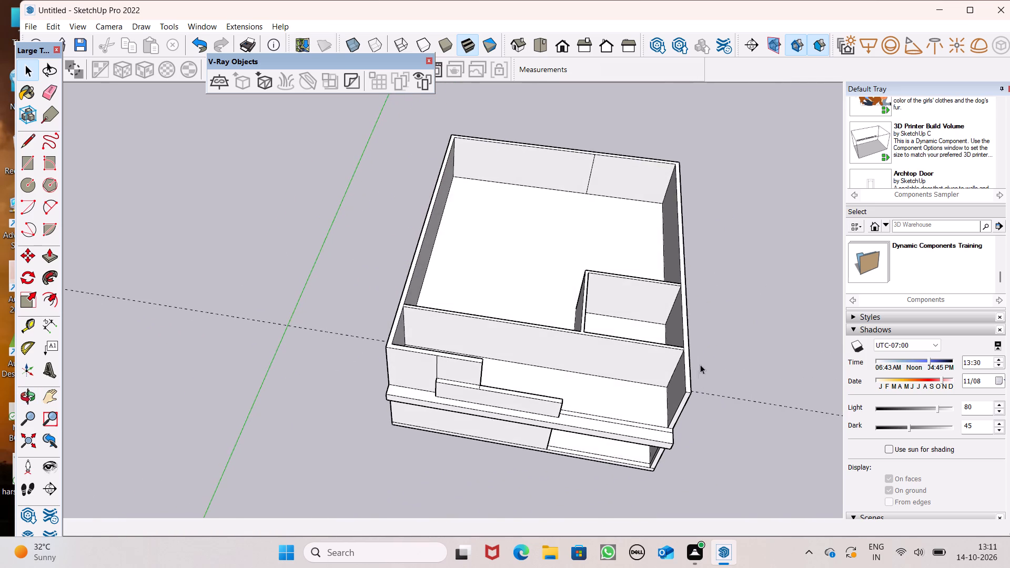
pyautogui.scroll(6, 701, 359)
pyautogui.scroll(-4, 506, 354)
pyautogui.moveTo(571, 386); pyautogui.dragTo(519, 422, button='middle')
pyautogui.scroll(1, 571, 386)
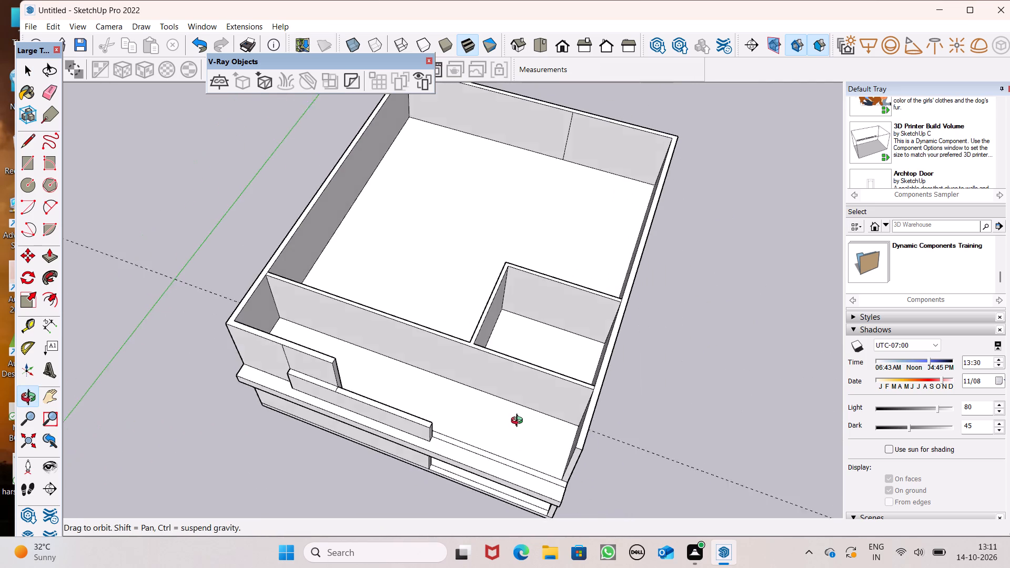
pyautogui.moveTo(519, 422); pyautogui.dragTo(539, 468, button='middle')
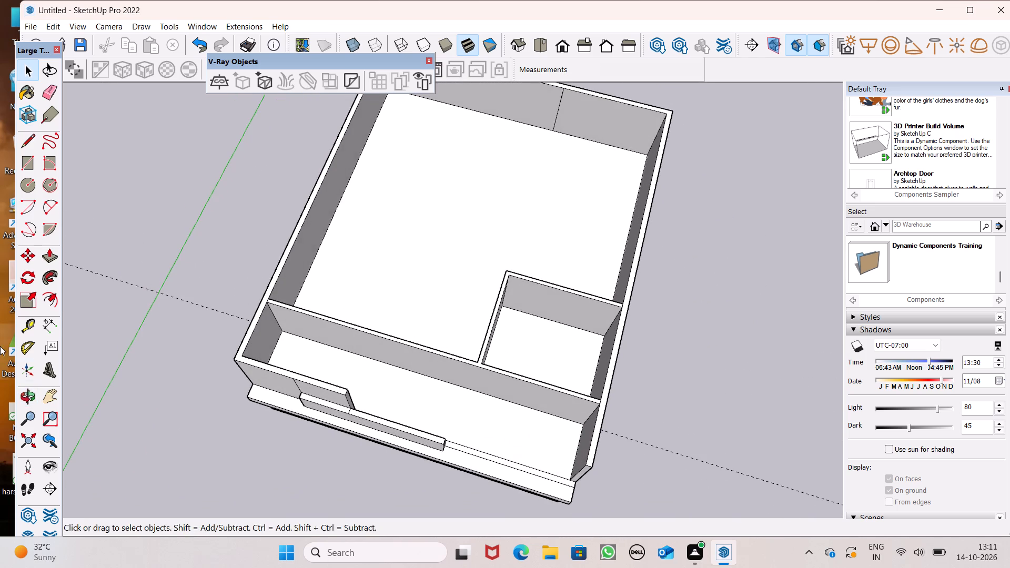
# Push/Pull the front face of the long front cross partition toward the balcony, thickening that wall.
pyautogui.click(39, 253)
pyautogui.scroll(4, 514, 392)
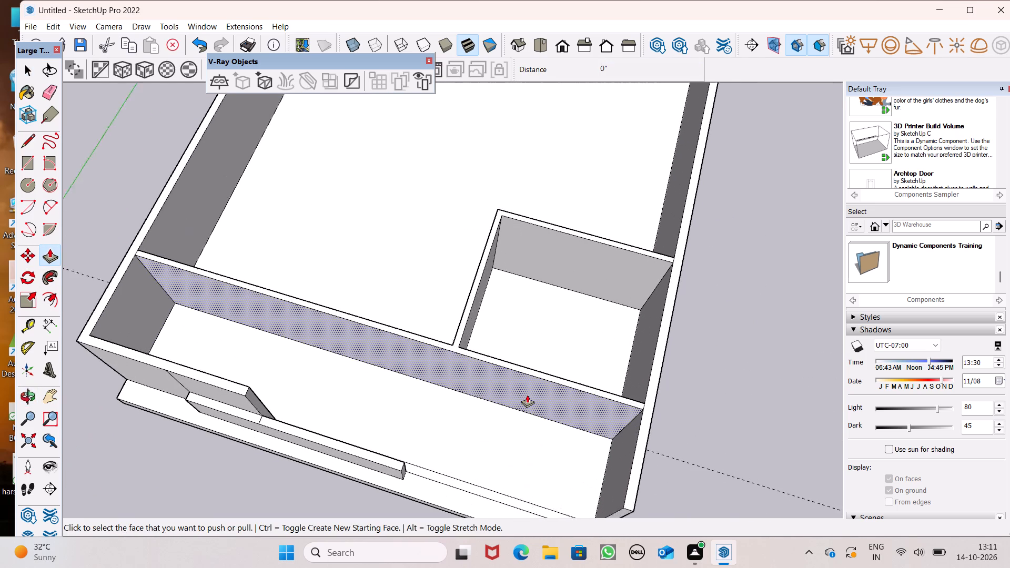
pyautogui.scroll(1, 527, 394)
pyautogui.moveTo(517, 387); pyautogui.dragTo(514, 403)
pyautogui.click(514, 405)
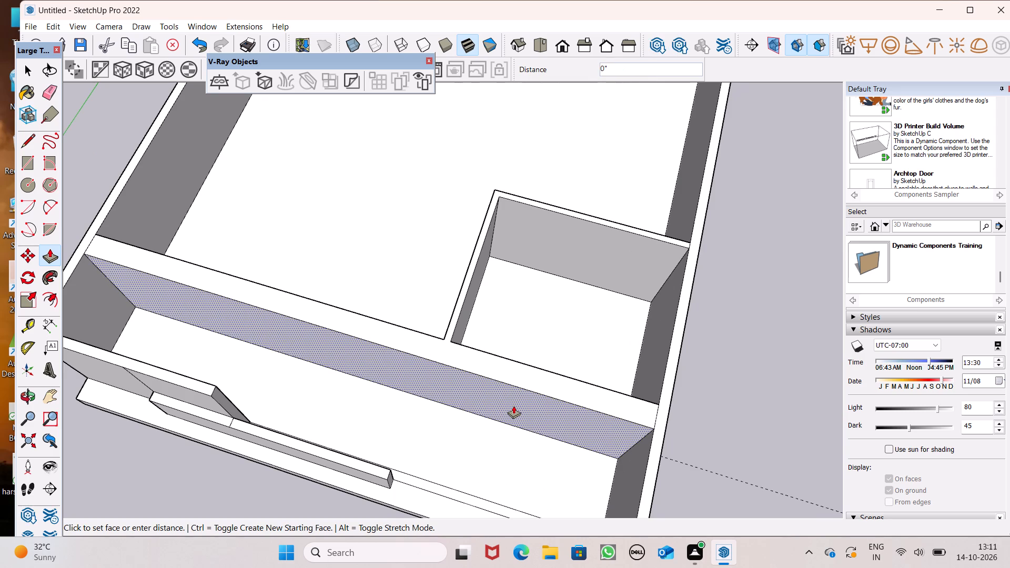
pyautogui.scroll(-3, 516, 381)
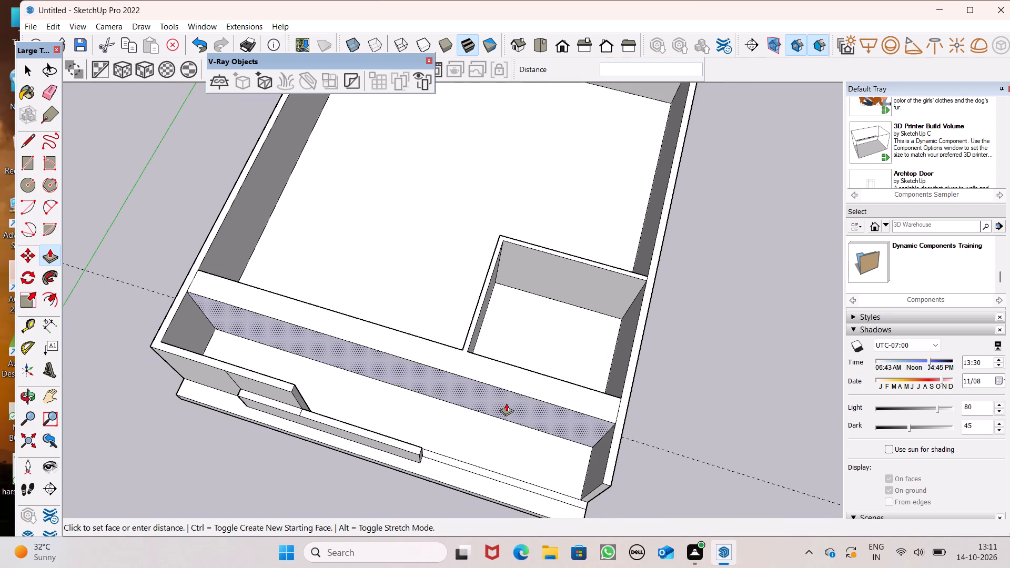
pyautogui.click(510, 397)
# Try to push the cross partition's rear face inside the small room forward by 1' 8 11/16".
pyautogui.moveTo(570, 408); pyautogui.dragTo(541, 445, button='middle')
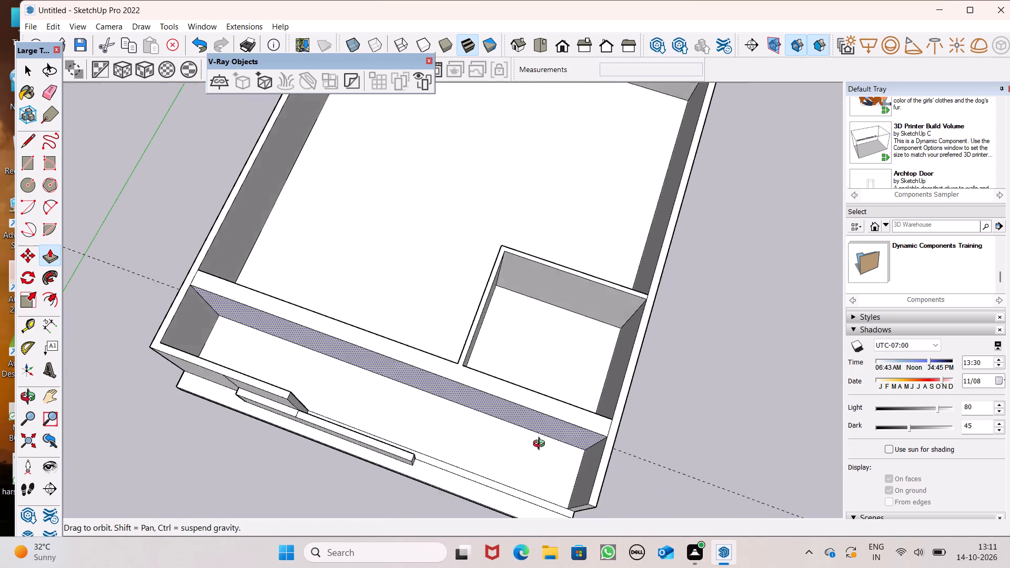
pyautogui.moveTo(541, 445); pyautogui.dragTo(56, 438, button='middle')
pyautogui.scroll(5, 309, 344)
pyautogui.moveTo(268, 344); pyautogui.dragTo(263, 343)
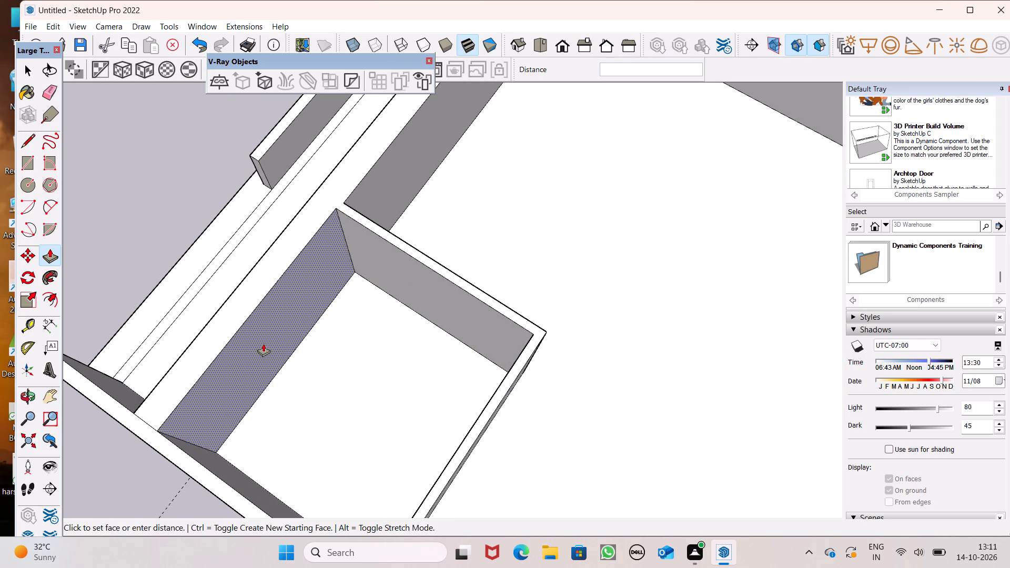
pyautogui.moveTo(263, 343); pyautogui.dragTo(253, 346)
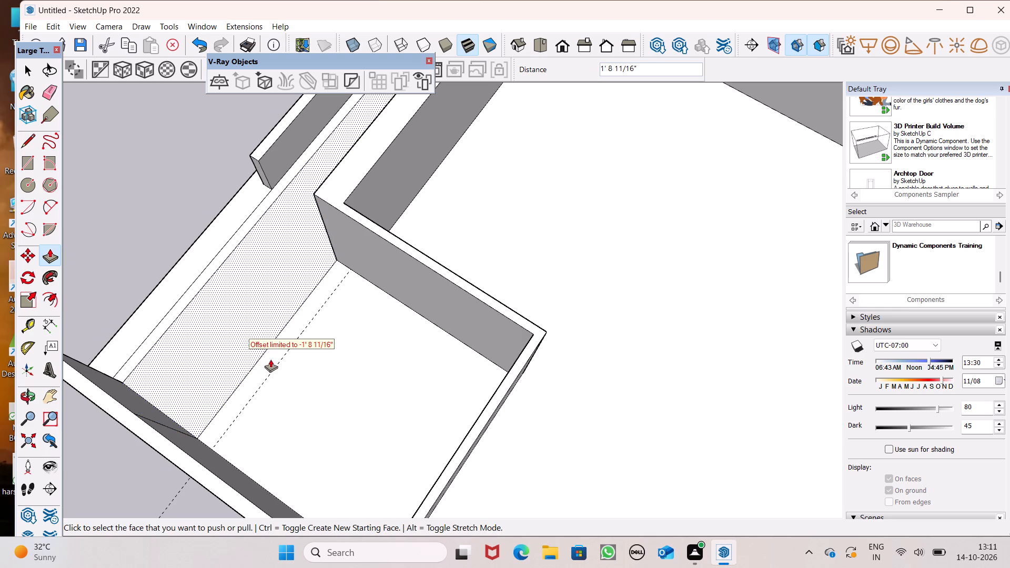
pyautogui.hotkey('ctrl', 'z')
# Push the cross partition's rear faces forward in both the small and large rooms, the large-room face by about 1' 1".
pyautogui.moveTo(272, 352); pyautogui.dragTo(262, 347)
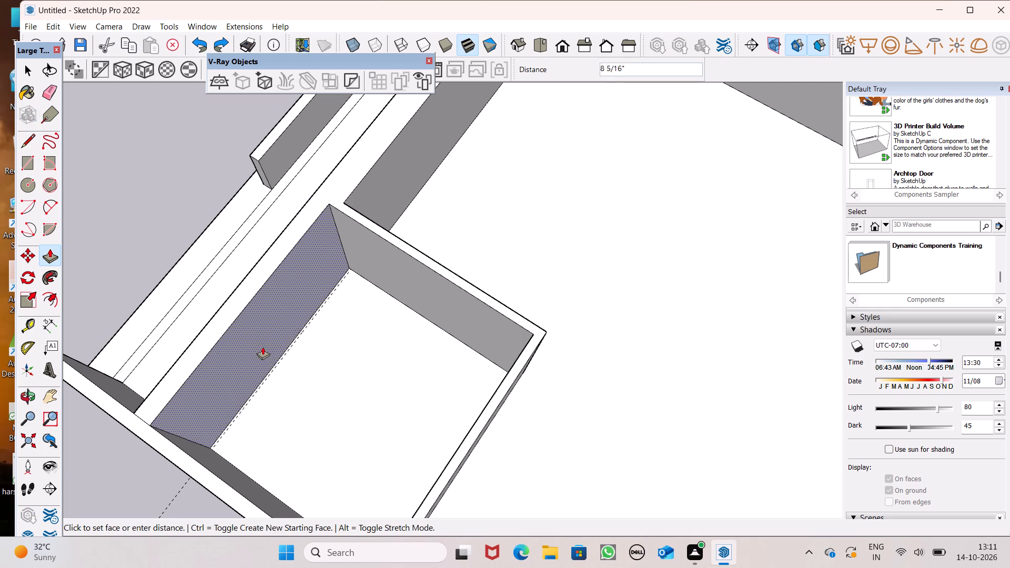
pyautogui.moveTo(262, 347); pyautogui.dragTo(260, 340)
pyautogui.scroll(-3, 479, 344)
pyautogui.moveTo(563, 329); pyautogui.dragTo(454, 405, button='middle')
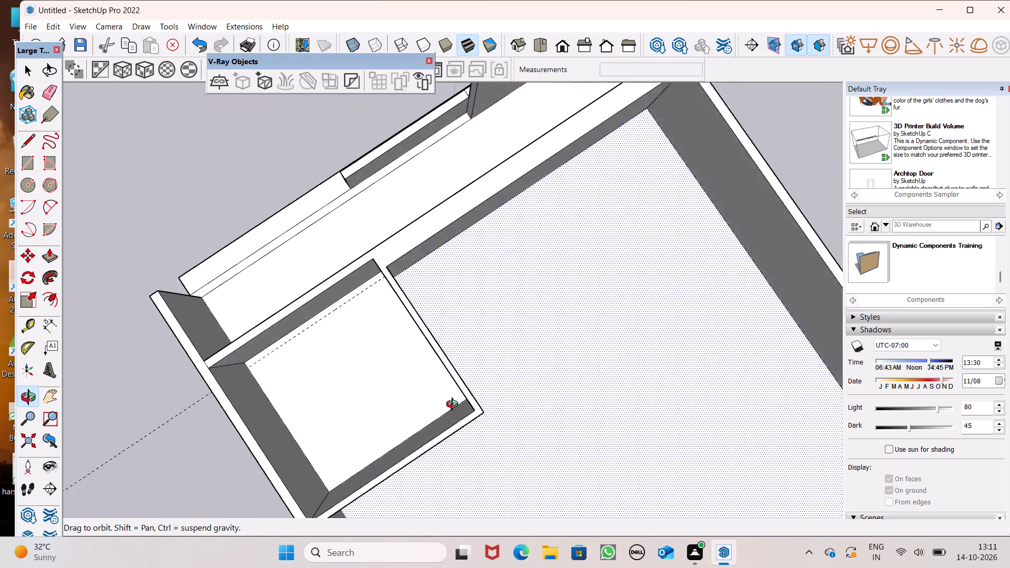
pyautogui.moveTo(454, 405); pyautogui.dragTo(438, 346, button='middle')
pyautogui.scroll(6, 457, 175)
pyautogui.moveTo(468, 239); pyautogui.dragTo(456, 228)
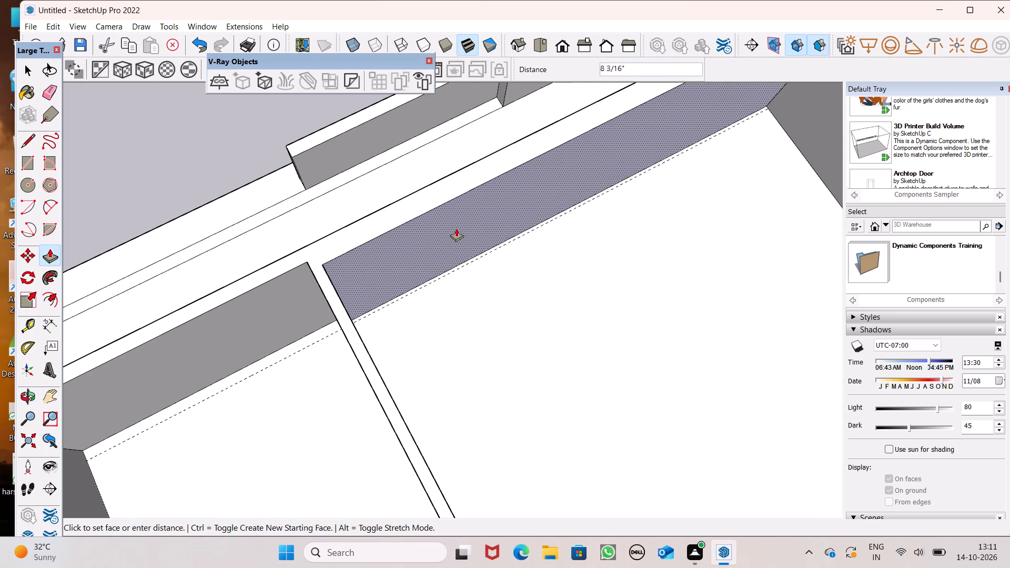
pyautogui.moveTo(456, 228); pyautogui.dragTo(310, 288)
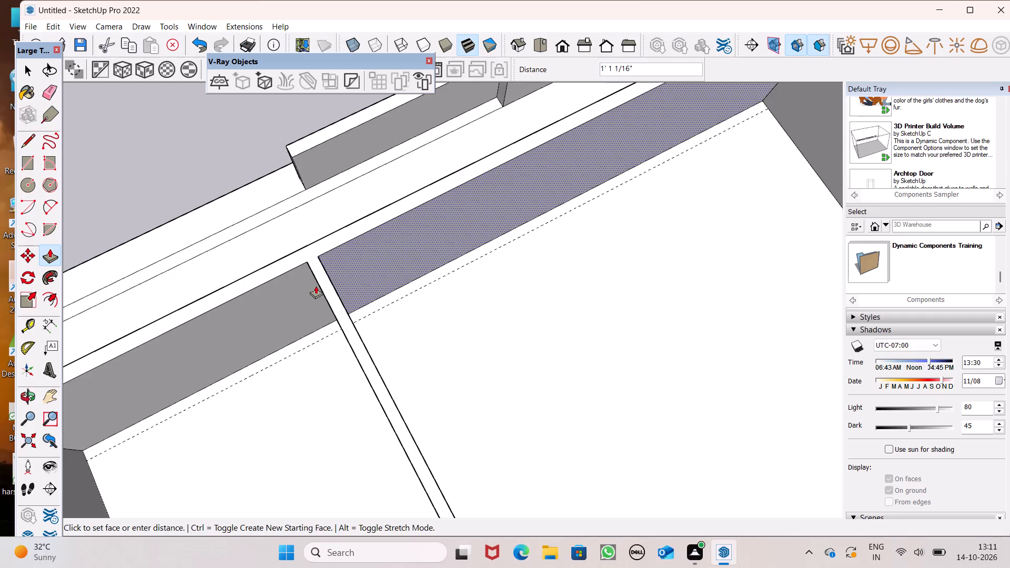
pyautogui.scroll(1, 478, 283)
pyautogui.scroll(-3, 478, 284)
pyautogui.moveTo(423, 367); pyautogui.dragTo(880, 264, button='middle')
pyautogui.scroll(-4, 383, 307)
pyautogui.press('space')
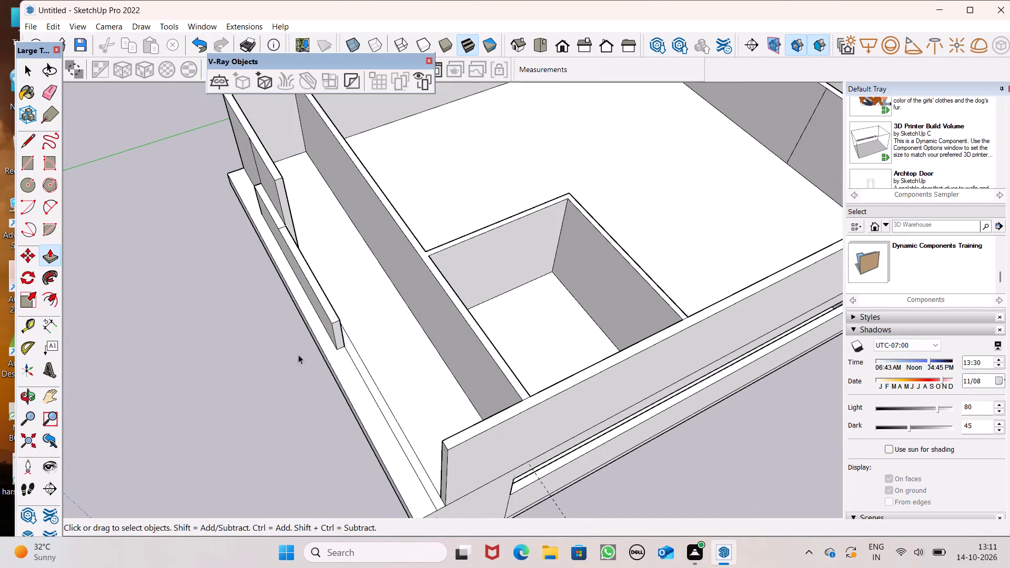
# Push the front end of the upper floor's right-hand side wall back flush with the front cross partition.
pyautogui.moveTo(351, 384); pyautogui.dragTo(559, 356, button='middle')
pyautogui.scroll(-4, 449, 324)
pyautogui.moveTo(570, 352); pyautogui.dragTo(612, 306, button='middle')
pyautogui.scroll(6, 608, 298)
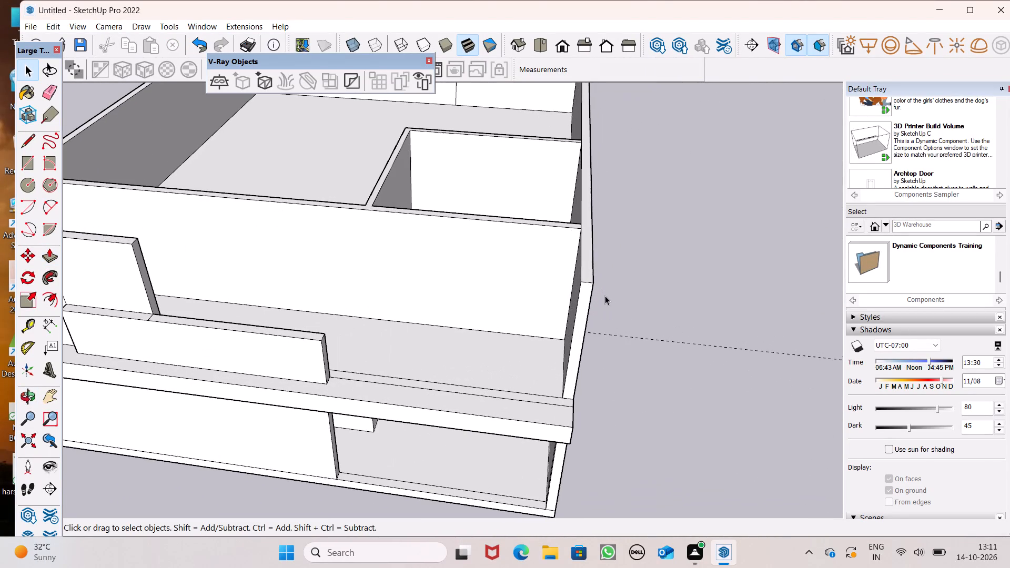
pyautogui.click(44, 255)
pyautogui.scroll(-1, 356, 240)
pyautogui.moveTo(388, 242); pyautogui.dragTo(480, 362, button='middle')
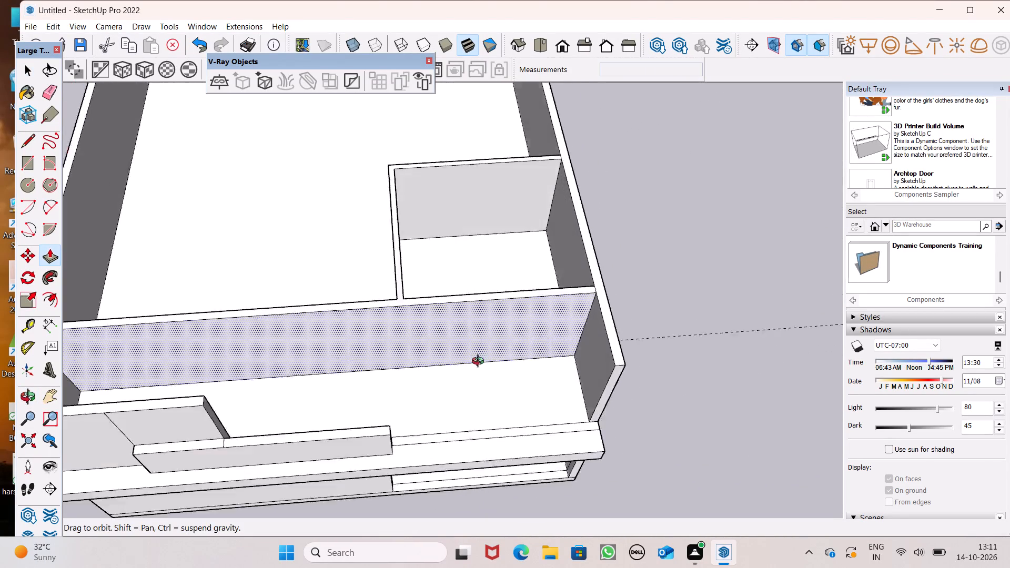
pyautogui.moveTo(480, 362); pyautogui.dragTo(487, 372, button='middle')
pyautogui.scroll(4, 597, 340)
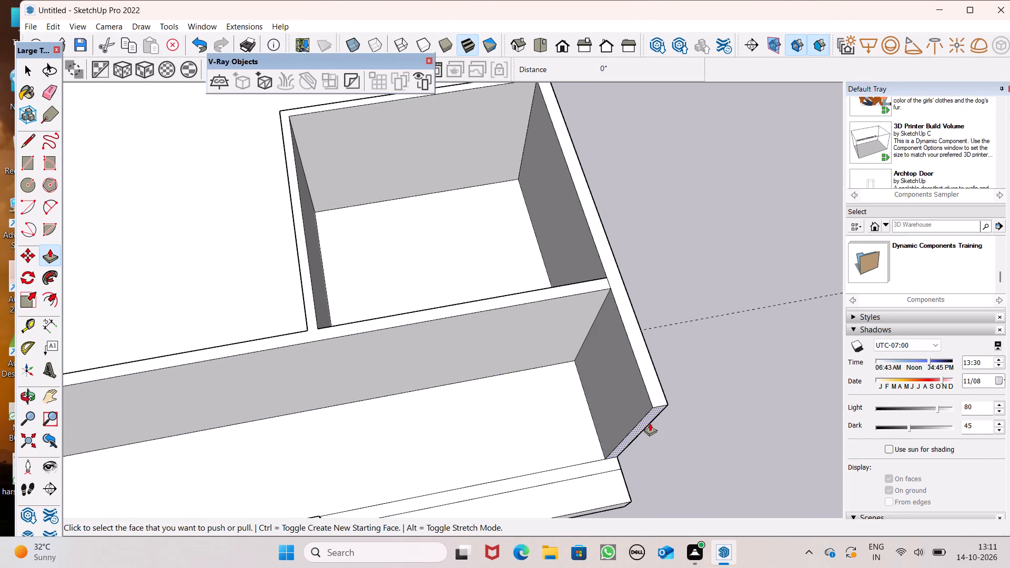
pyautogui.moveTo(648, 422); pyautogui.dragTo(587, 331)
pyautogui.scroll(-6, 610, 357)
pyautogui.moveTo(680, 407); pyautogui.dragTo(624, 330, button='middle')
pyautogui.press('space')
# Examine the open balcony corner where the shortened side wall meets the front cross partition.
pyautogui.scroll(-1, 621, 370)
pyautogui.moveTo(609, 421); pyautogui.dragTo(603, 398, button='middle')
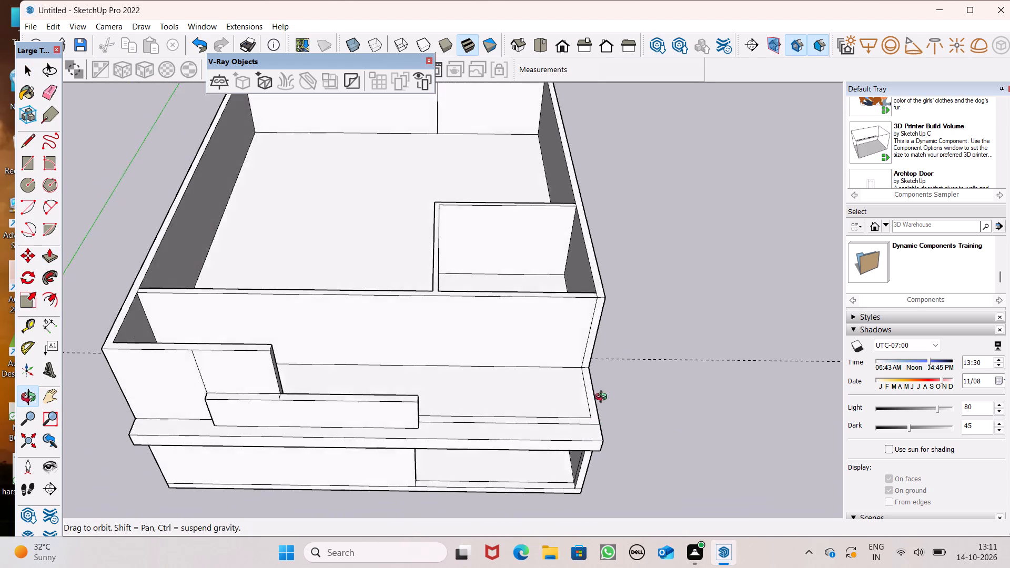
pyautogui.moveTo(603, 398); pyautogui.dragTo(554, 369, button='middle')
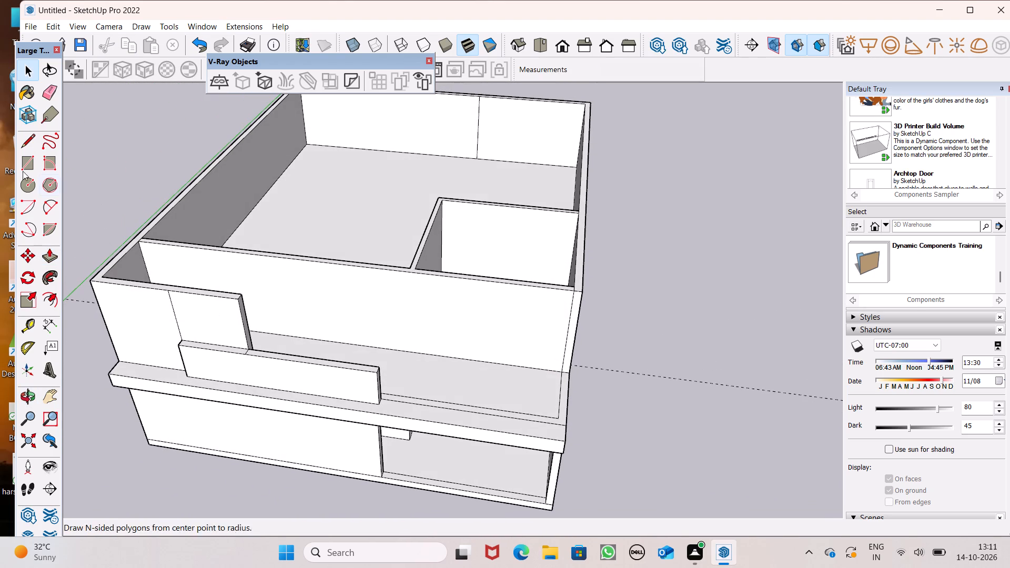
pyautogui.moveTo(478, 445); pyautogui.dragTo(260, 483, button='middle')
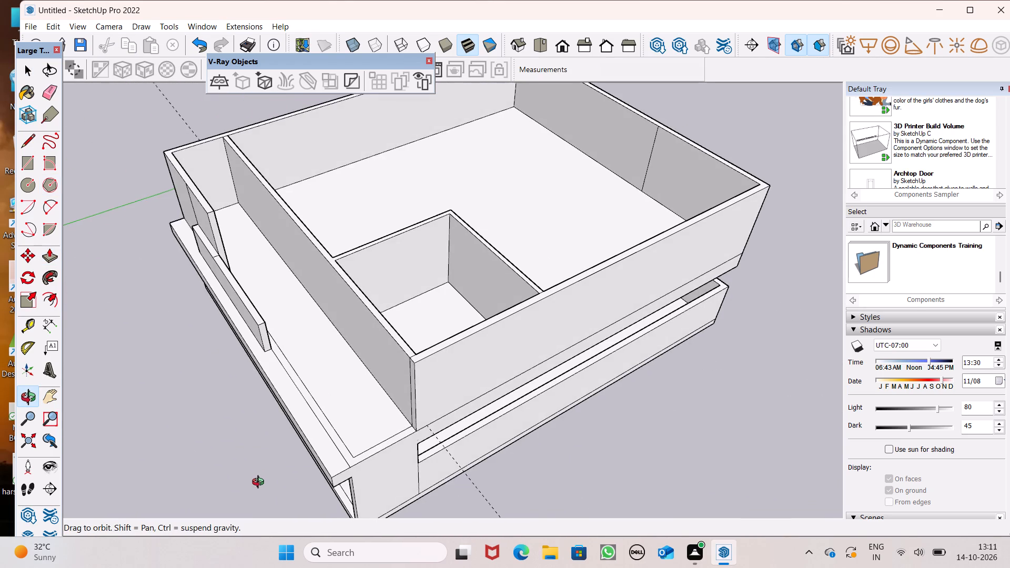
pyautogui.moveTo(260, 483); pyautogui.dragTo(260, 476, button='middle')
pyautogui.scroll(2, 260, 461)
pyautogui.moveTo(359, 423); pyautogui.dragTo(332, 464, button='middle')
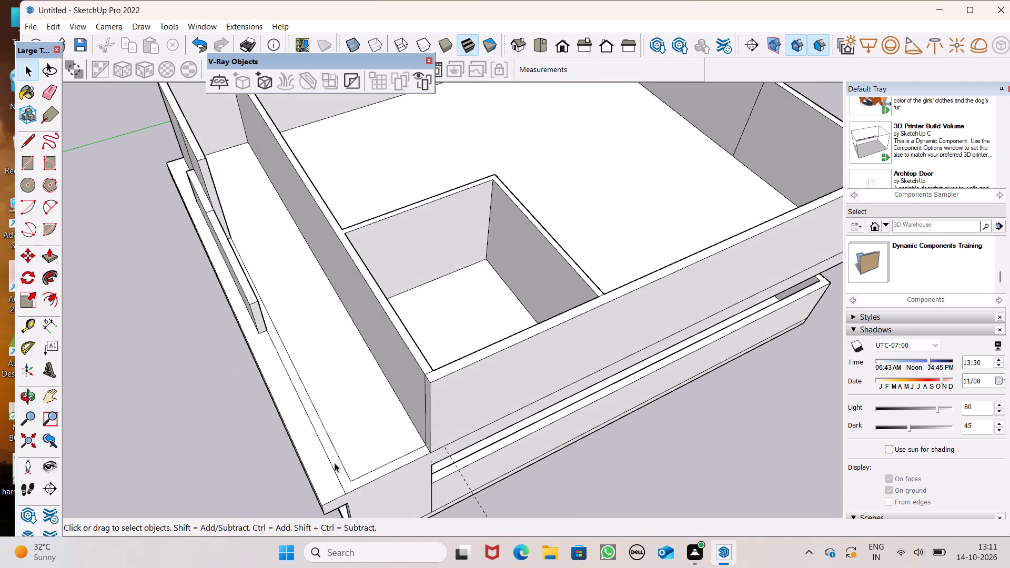
pyautogui.scroll(1, 346, 405)
pyautogui.moveTo(346, 405); pyautogui.dragTo(464, 426, button='middle')
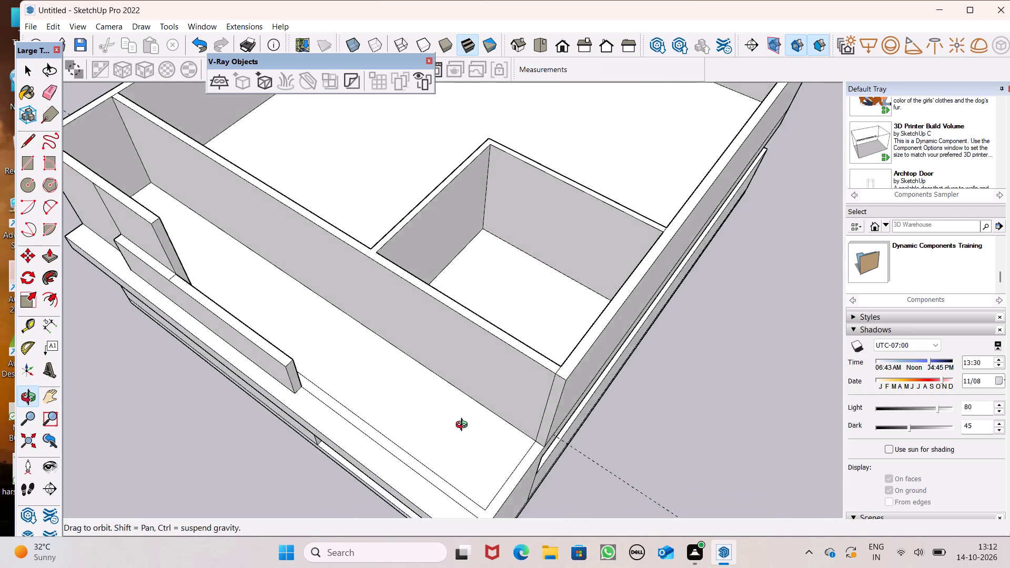
# Draw a 9" edge across the foot of the shortened side wall to close the balcony's side strip.
pyautogui.moveTo(464, 426); pyautogui.dragTo(587, 362, button='middle')
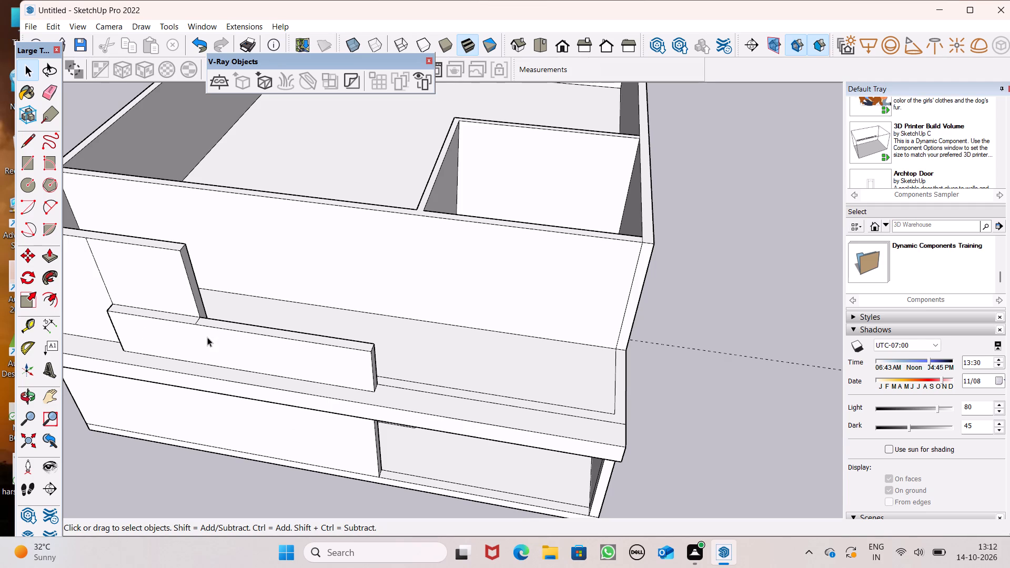
pyautogui.moveTo(294, 390); pyautogui.dragTo(145, 309, button='middle')
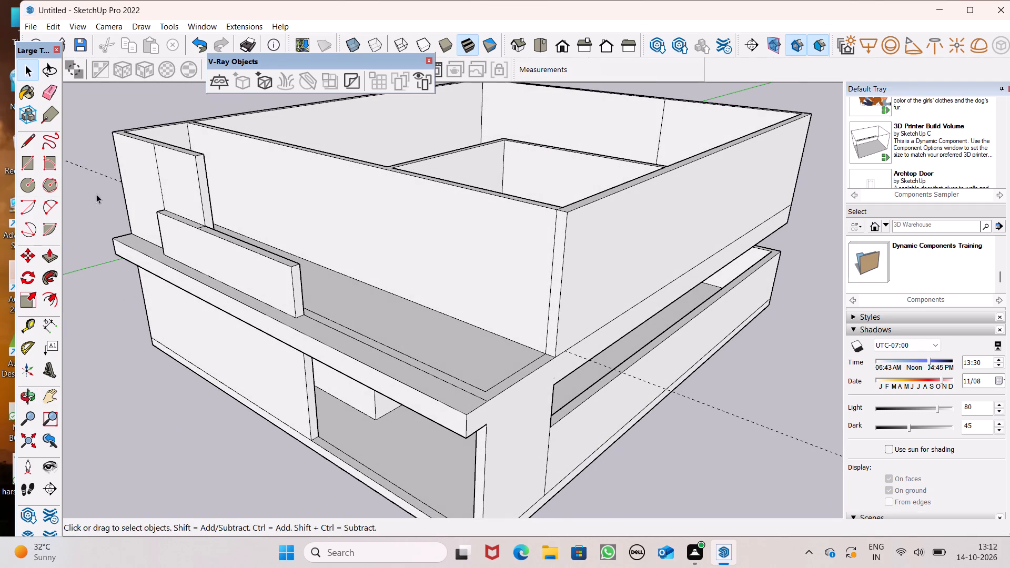
pyautogui.click(22, 145)
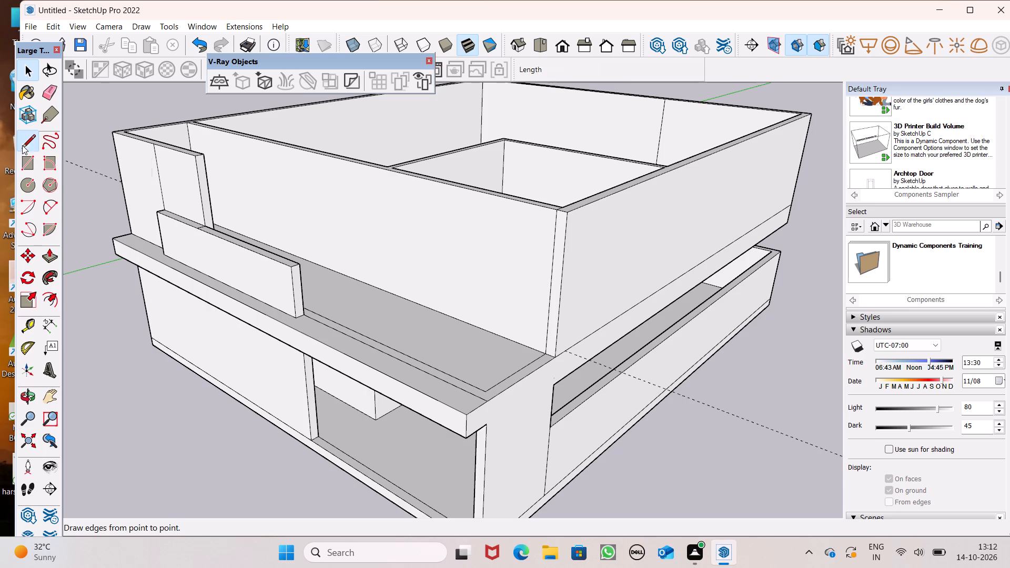
pyautogui.moveTo(197, 275); pyautogui.dragTo(233, 321, button='middle')
pyautogui.scroll(1, 231, 324)
pyautogui.scroll(6, 622, 445)
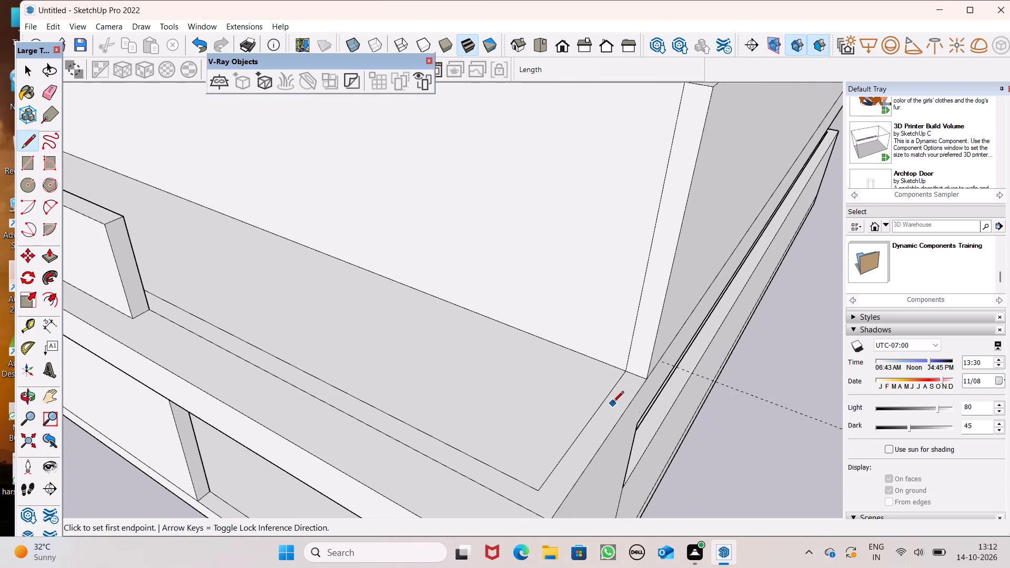
pyautogui.scroll(-2, 627, 378)
pyautogui.moveTo(624, 372); pyautogui.dragTo(629, 372)
pyautogui.click(637, 372)
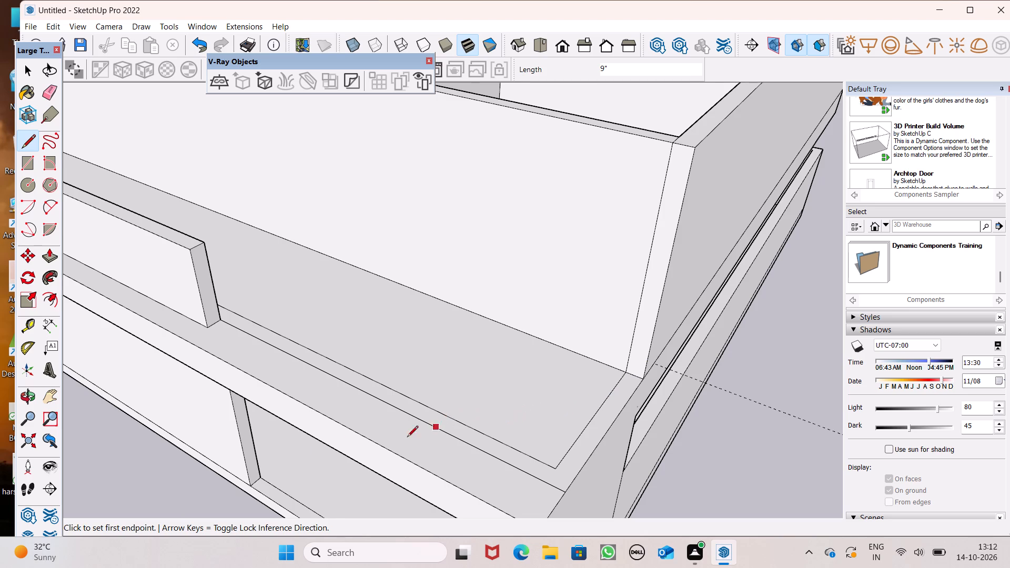
# Examine the balcony floor, its edge strips and the upper-floor layout from several angles.
pyautogui.scroll(-4, 352, 412)
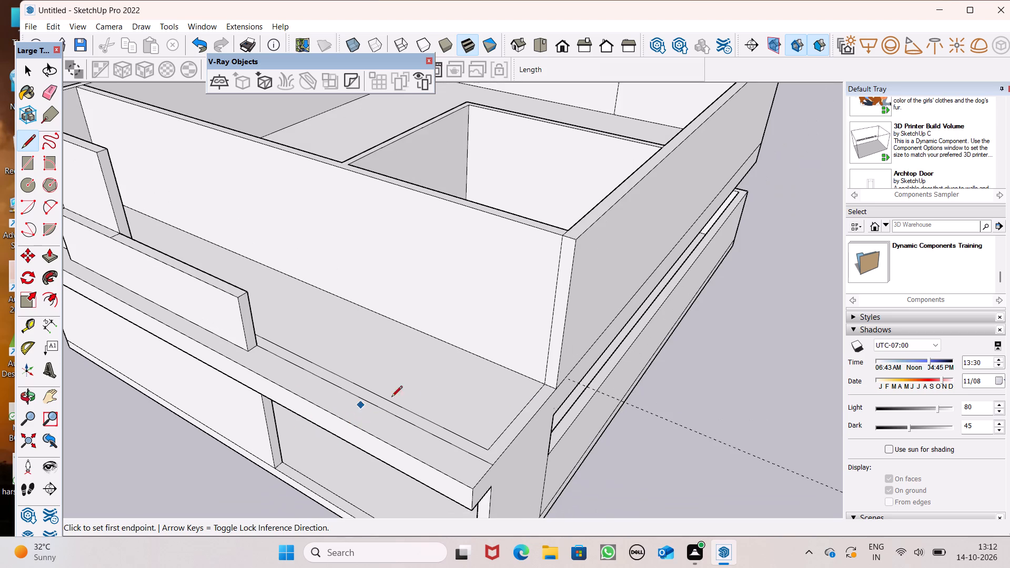
pyautogui.scroll(-4, 438, 386)
pyautogui.moveTo(493, 418); pyautogui.dragTo(503, 496, button='middle')
pyautogui.scroll(-2, 533, 380)
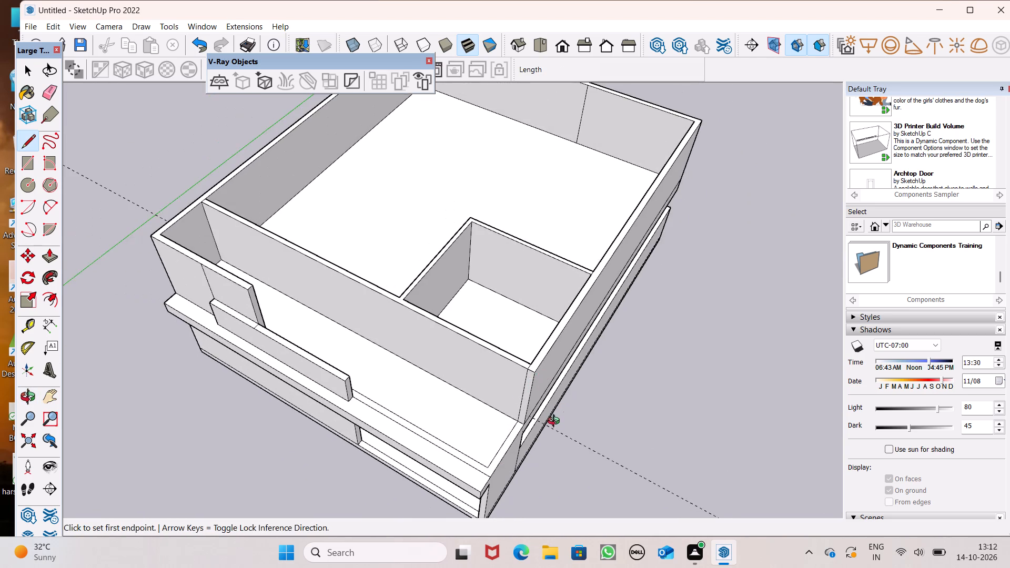
pyautogui.moveTo(556, 422); pyautogui.dragTo(665, 408, button='middle')
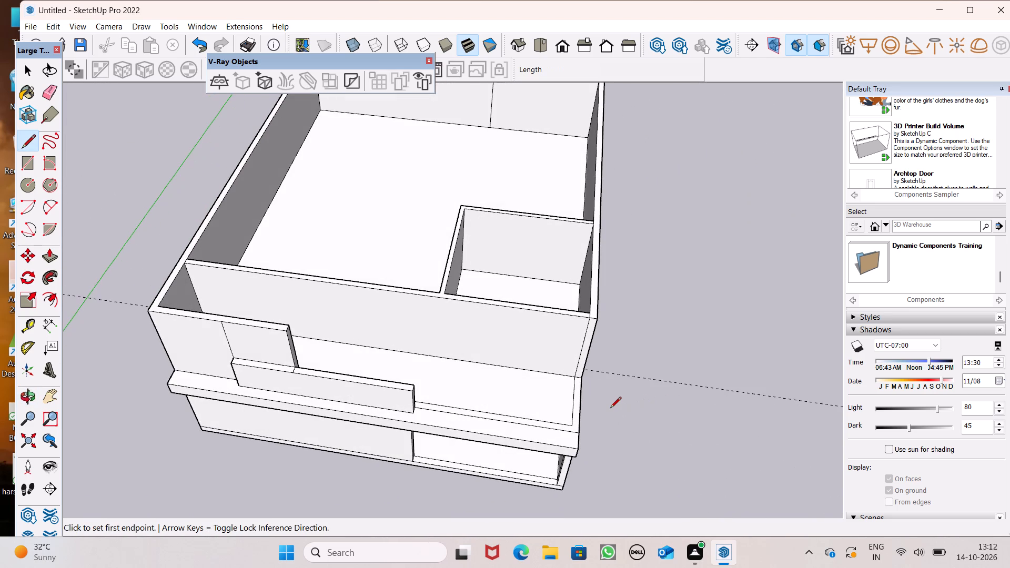
pyautogui.scroll(-4, 610, 409)
pyautogui.moveTo(608, 410); pyautogui.dragTo(651, 395, button='middle')
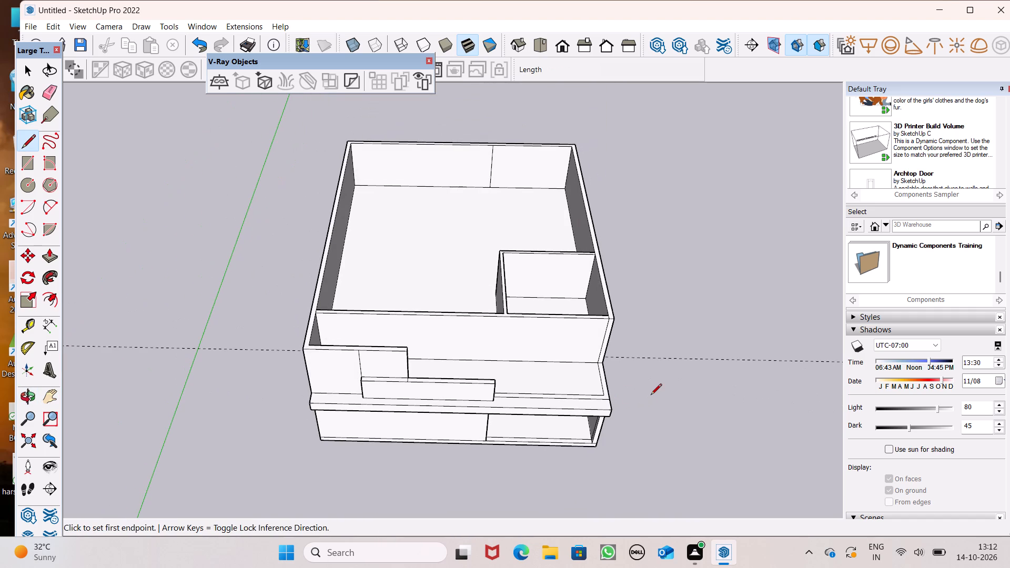
pyautogui.scroll(-2, 613, 382)
pyautogui.moveTo(595, 387); pyautogui.dragTo(603, 490, button='middle')
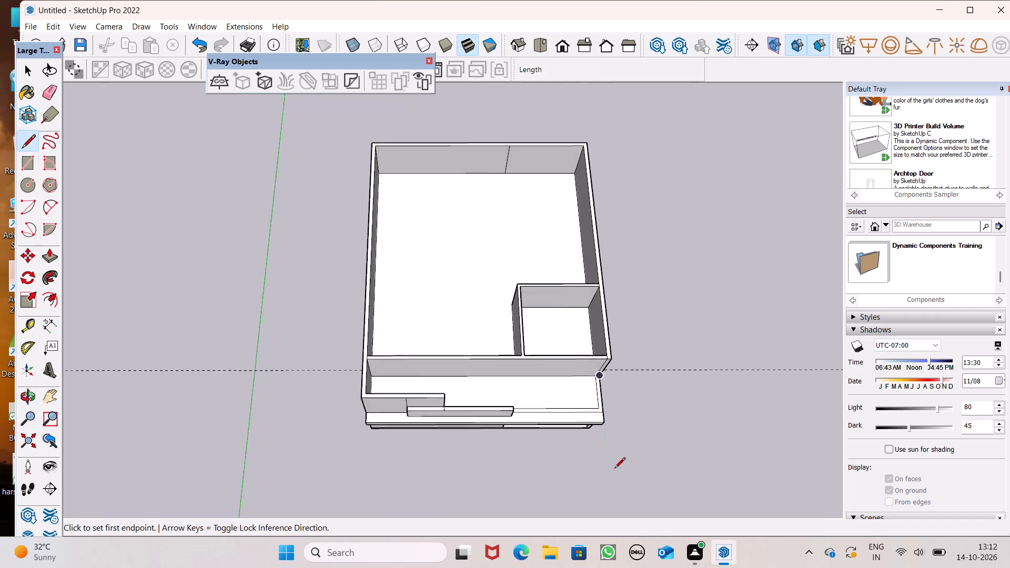
pyautogui.scroll(4, 632, 451)
pyautogui.scroll(-1, 632, 445)
pyautogui.scroll(2, 632, 445)
pyautogui.scroll(7, 574, 387)
pyautogui.moveTo(719, 382); pyautogui.dragTo(687, 418, button='middle')
pyautogui.scroll(-3, 664, 362)
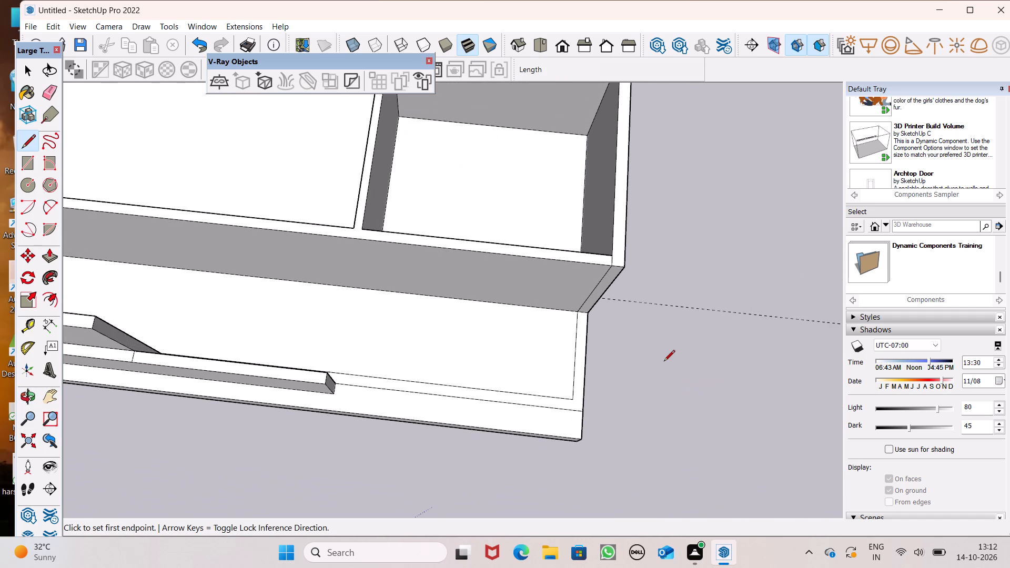
pyautogui.scroll(-1, 667, 360)
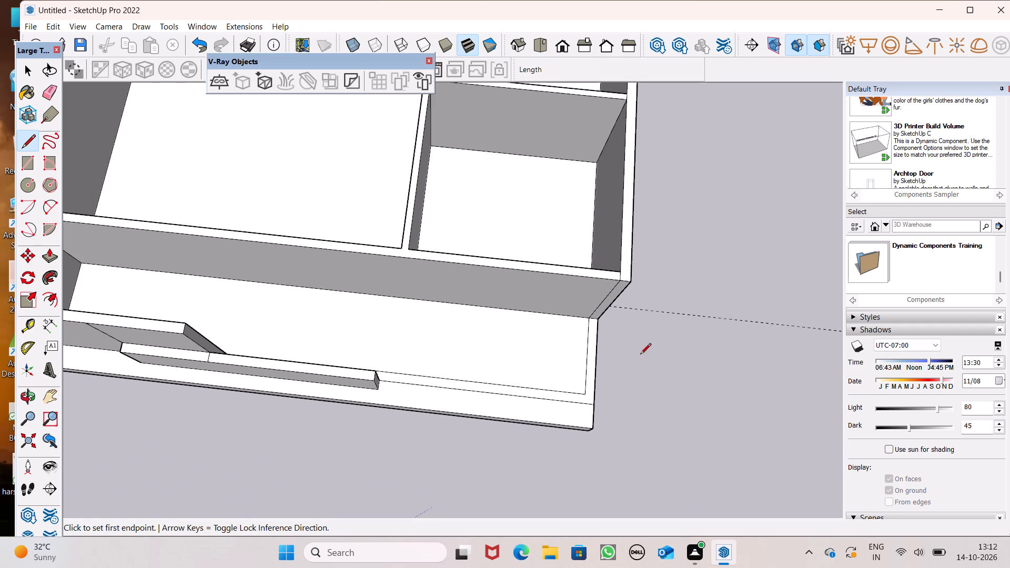
pyautogui.moveTo(637, 372); pyautogui.dragTo(511, 402, button='middle')
pyautogui.scroll(2, 511, 402)
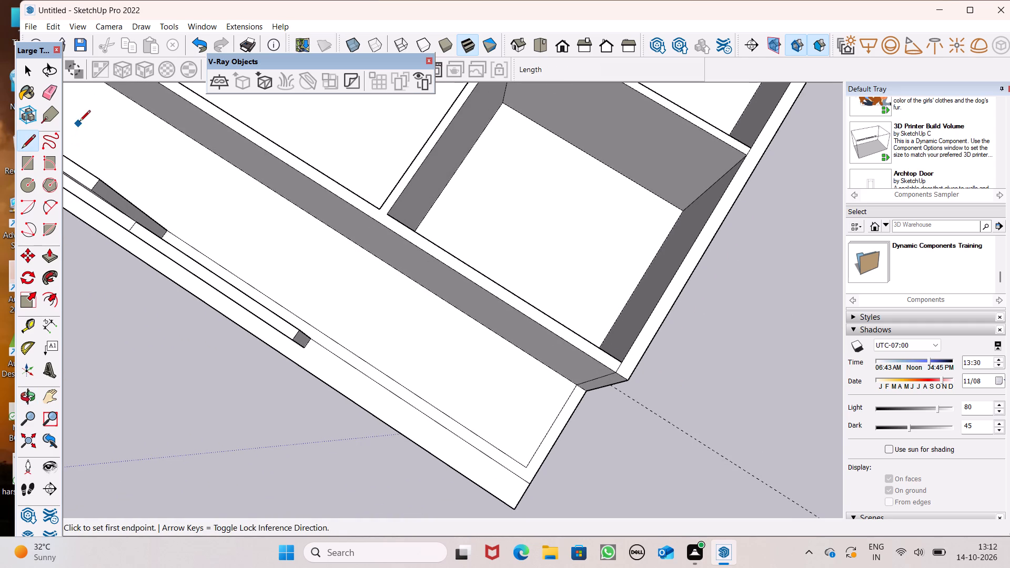
# Draw an edge from the outer bottom corner of the low parapet's free end straight to the slab's front edge.
pyautogui.click(25, 157)
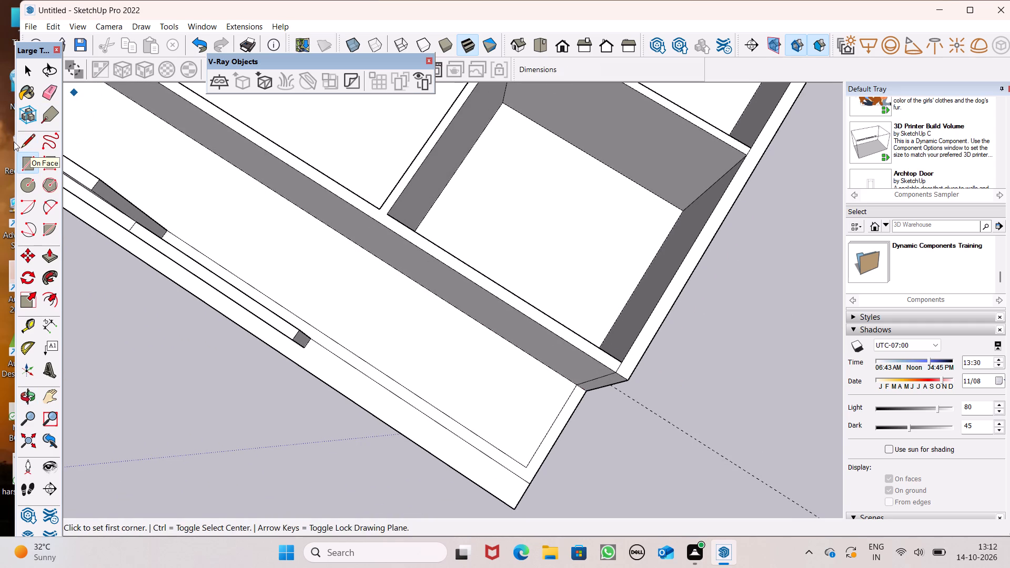
pyautogui.click(25, 138)
pyautogui.scroll(1, 394, 363)
pyautogui.scroll(-1, 415, 354)
pyautogui.moveTo(461, 433); pyautogui.dragTo(549, 418, button='middle')
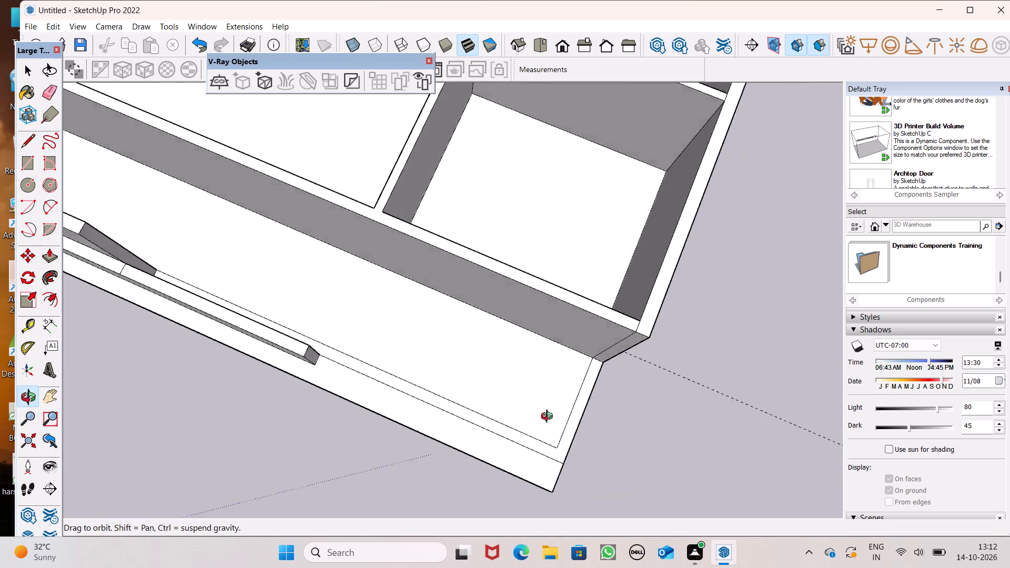
pyautogui.moveTo(549, 418); pyautogui.dragTo(644, 362, button='middle')
pyautogui.scroll(6, 340, 459)
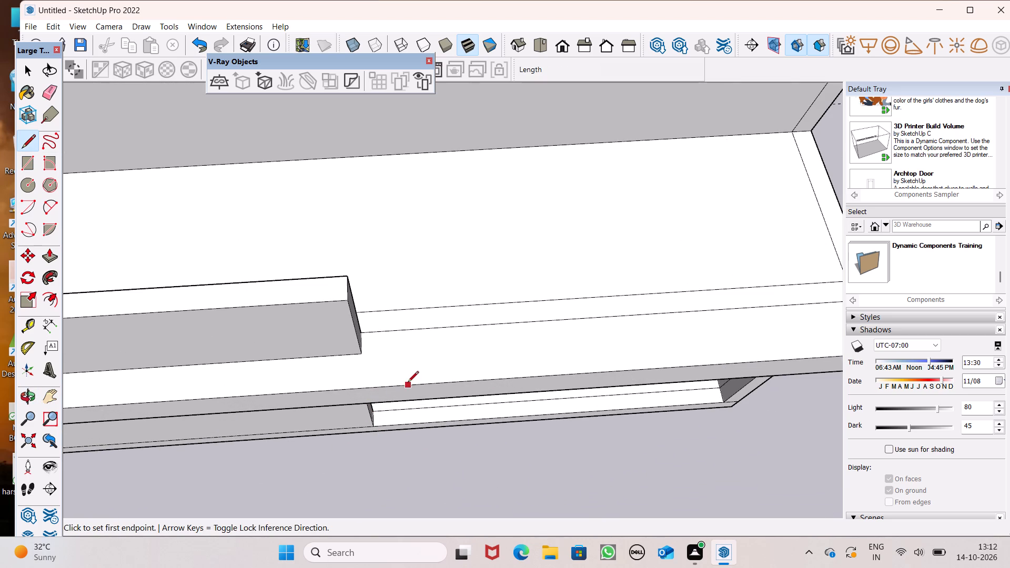
pyautogui.scroll(6, 397, 371)
pyautogui.scroll(-6, 226, 384)
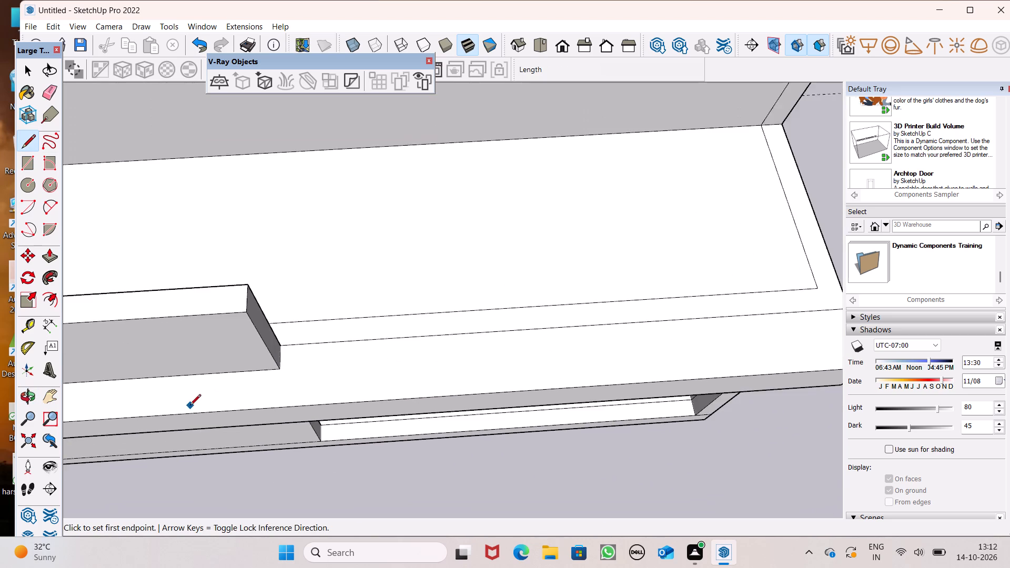
pyautogui.scroll(-5, 190, 413)
pyautogui.moveTo(336, 422); pyautogui.dragTo(320, 421, button='middle')
pyautogui.scroll(1, 336, 422)
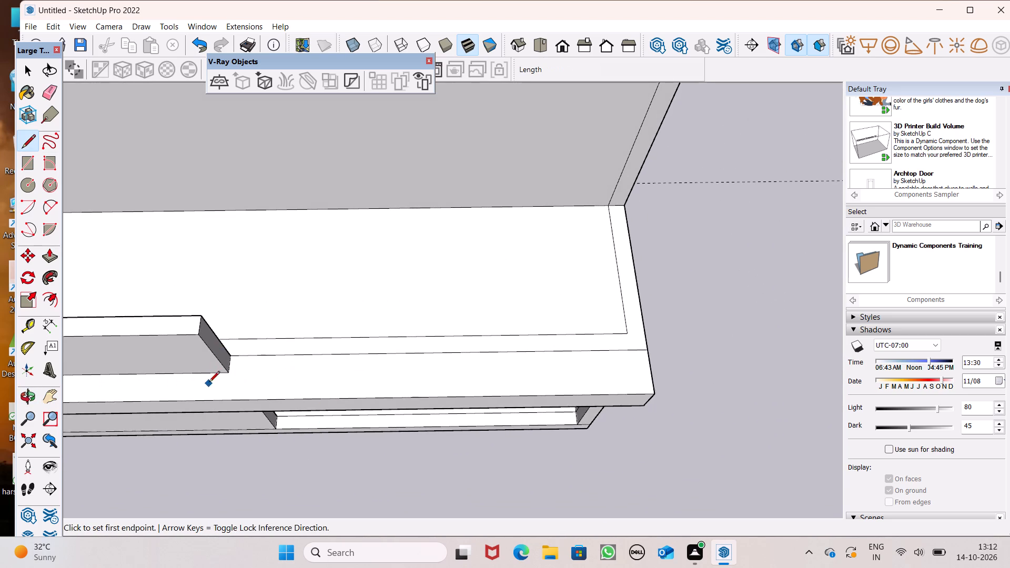
pyautogui.scroll(6, 213, 380)
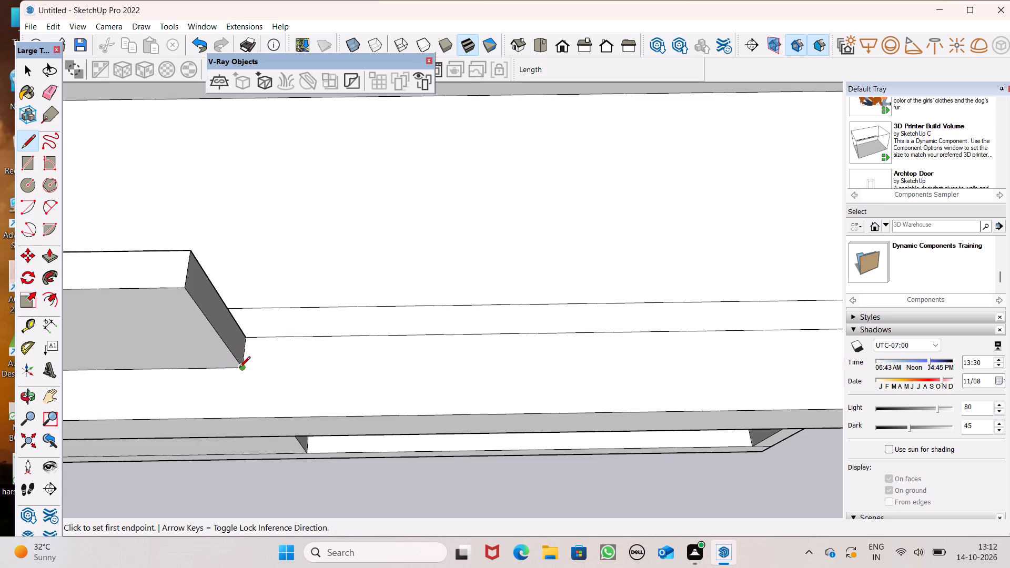
pyautogui.click(239, 368)
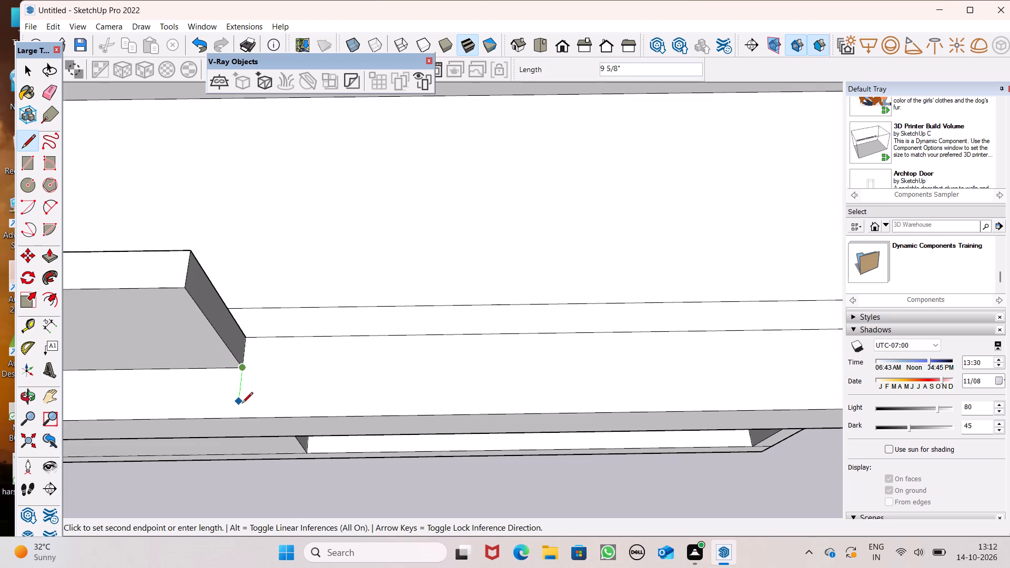
pyautogui.click(238, 414)
# Pull the outer front strip of the balcony slab, beyond the low parapet's end, up 1'.
pyautogui.scroll(-3, 390, 360)
pyautogui.moveTo(425, 399); pyautogui.dragTo(353, 373, button='middle')
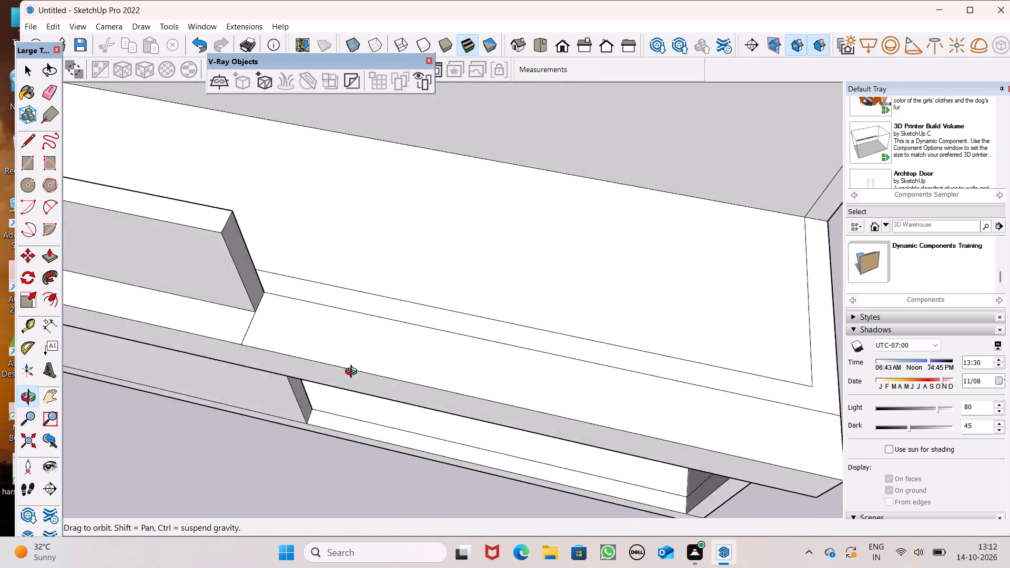
pyautogui.moveTo(353, 373); pyautogui.dragTo(377, 427, button='middle')
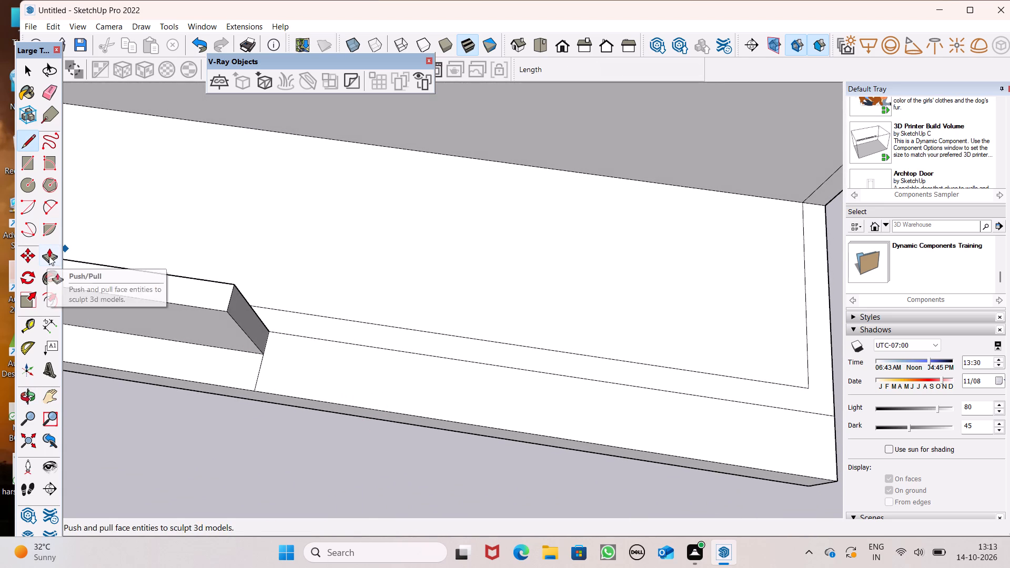
pyautogui.click(49, 256)
pyautogui.moveTo(316, 372); pyautogui.dragTo(312, 350)
pyautogui.write("1'")
pyautogui.press('Return')
# Pull the adjoining inner strip along the balcony's front and side up 1', flush with the raised front strip.
pyautogui.scroll(-4, 305, 348)
pyautogui.moveTo(353, 402); pyautogui.dragTo(356, 265, button='middle')
pyautogui.scroll(1, 356, 265)
pyautogui.scroll(-2, 380, 287)
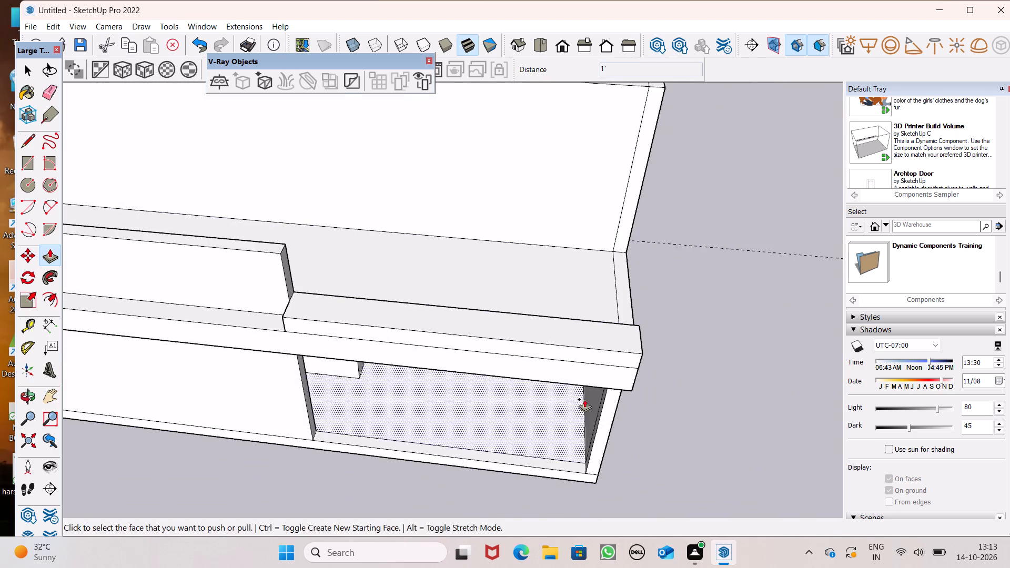
pyautogui.scroll(-2, 584, 399)
pyautogui.scroll(1, 590, 394)
pyautogui.moveTo(584, 386); pyautogui.dragTo(318, 329, button='middle')
pyautogui.scroll(7, 447, 351)
pyautogui.moveTo(490, 393); pyautogui.dragTo(486, 389)
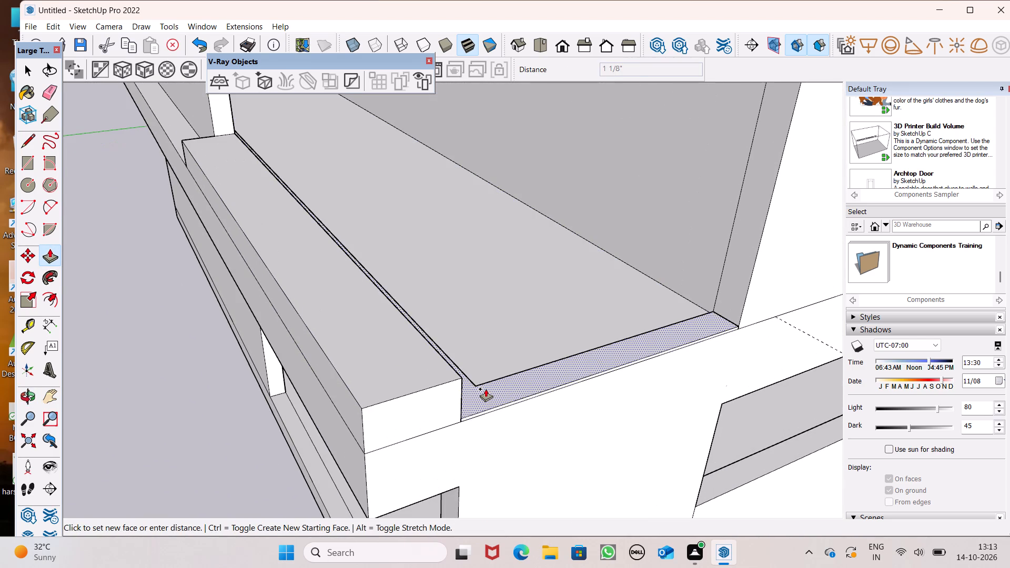
pyautogui.moveTo(486, 389); pyautogui.dragTo(456, 382)
# Erase the seam edge where the two raised strips meet at the balcony's outer corner.
pyautogui.scroll(-6, 513, 387)
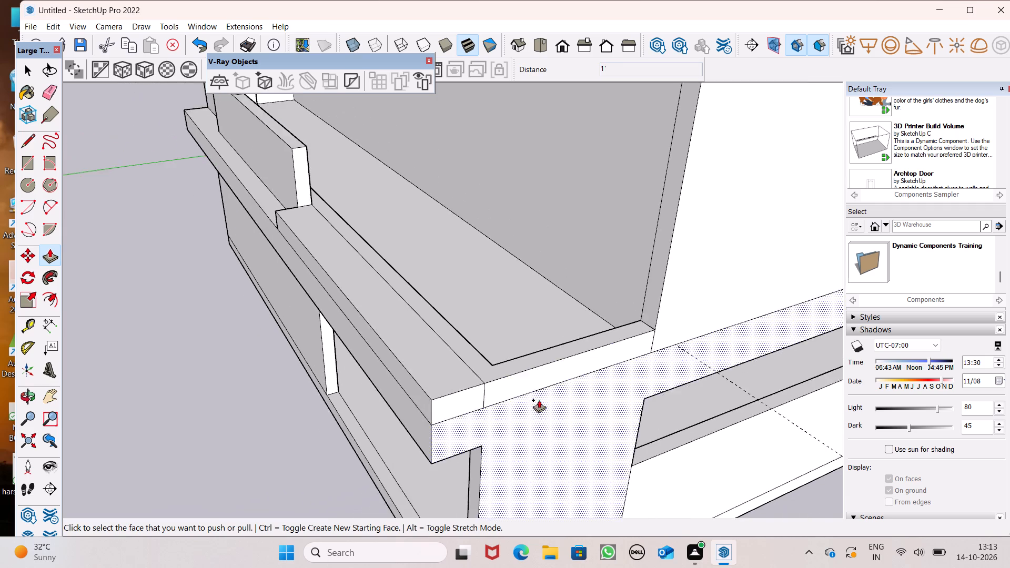
pyautogui.moveTo(547, 392); pyautogui.dragTo(523, 391, button='middle')
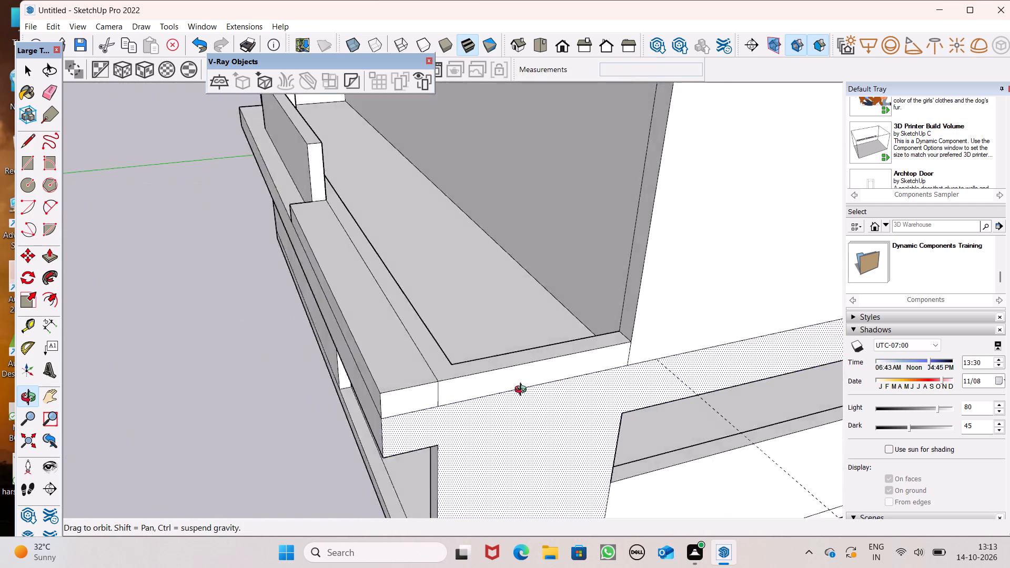
pyautogui.moveTo(523, 391); pyautogui.dragTo(589, 382, button='middle')
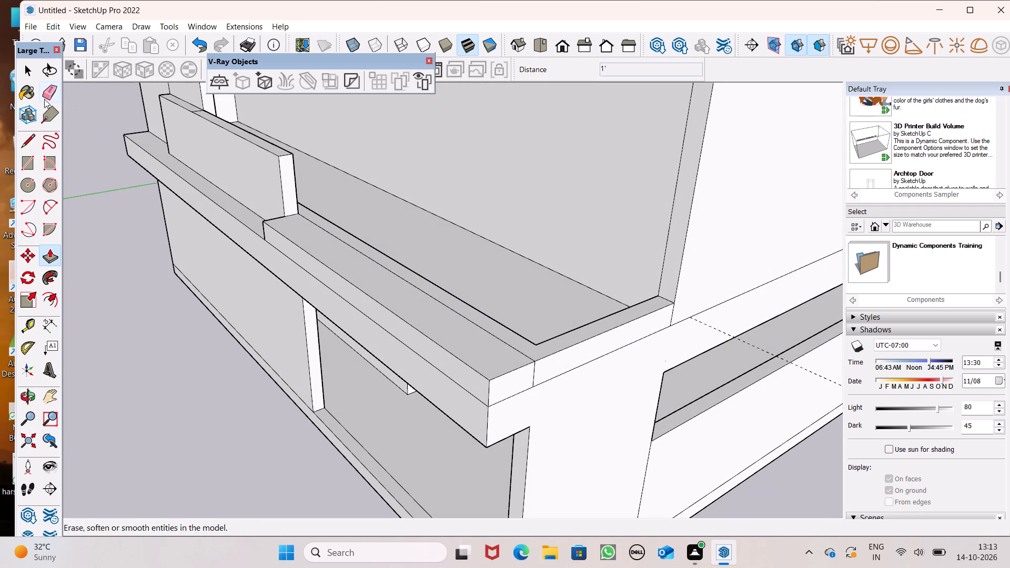
pyautogui.click(44, 96)
pyautogui.scroll(1, 392, 343)
pyautogui.moveTo(392, 346); pyautogui.dragTo(390, 412, button='middle')
pyautogui.scroll(6, 389, 412)
pyautogui.click(560, 432)
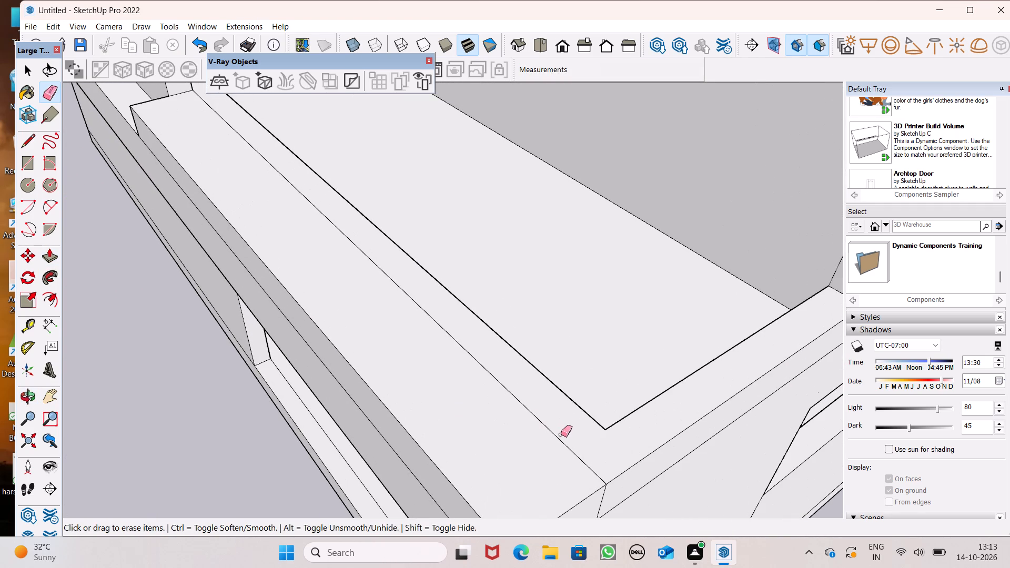
pyautogui.moveTo(577, 456); pyautogui.dragTo(520, 360, button='middle')
pyautogui.moveTo(527, 377); pyautogui.dragTo(514, 377)
# Examine the raised balcony ledge and its lengthwise seam up to the end of the low parapet.
pyautogui.scroll(-5, 521, 376)
pyautogui.moveTo(522, 376); pyautogui.dragTo(801, 299, button='middle')
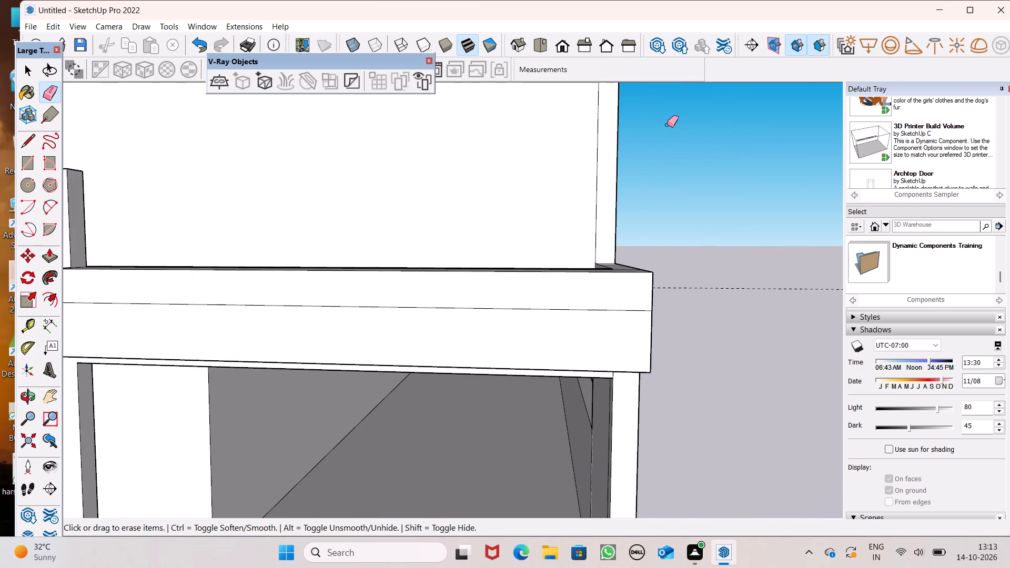
pyautogui.moveTo(663, 128); pyautogui.dragTo(700, 325, button='middle')
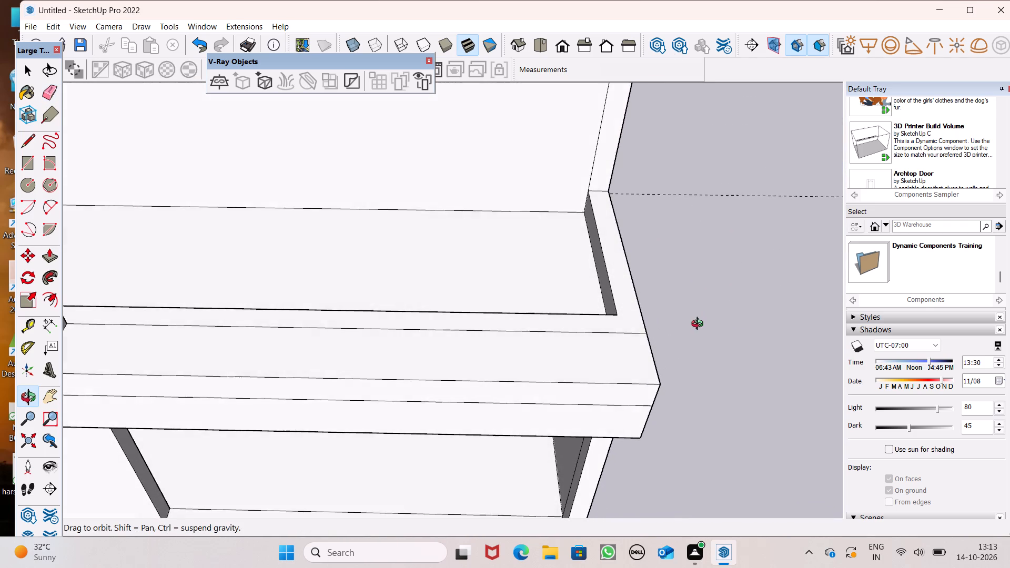
pyautogui.moveTo(700, 325); pyautogui.dragTo(700, 331, button='middle')
pyautogui.middleClick(614, 212)
pyautogui.scroll(1, 623, 199)
pyautogui.scroll(-4, 625, 199)
pyautogui.moveTo(588, 292); pyautogui.dragTo(534, 318, button='middle')
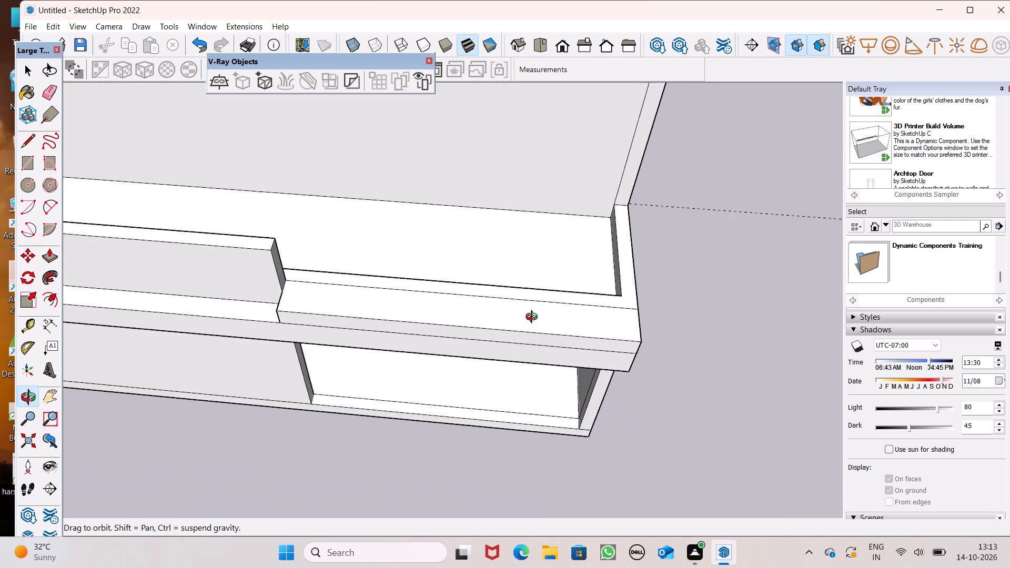
pyautogui.moveTo(534, 318); pyautogui.dragTo(530, 158, button='middle')
pyautogui.scroll(4, 395, 161)
pyautogui.scroll(-2, 338, 300)
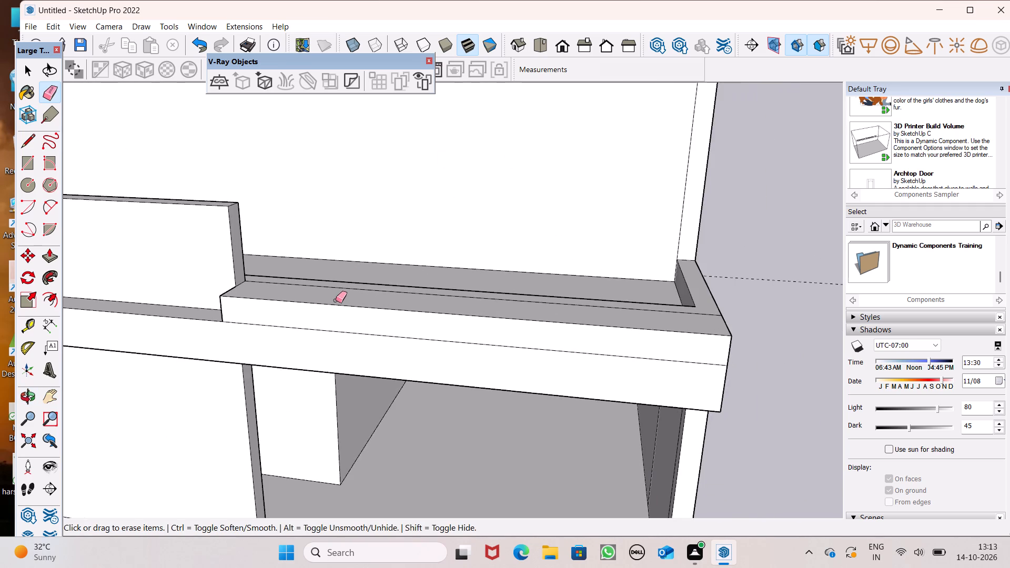
pyautogui.moveTo(330, 308); pyautogui.dragTo(325, 390, button='middle')
pyautogui.scroll(7, 294, 336)
pyautogui.scroll(1, 226, 283)
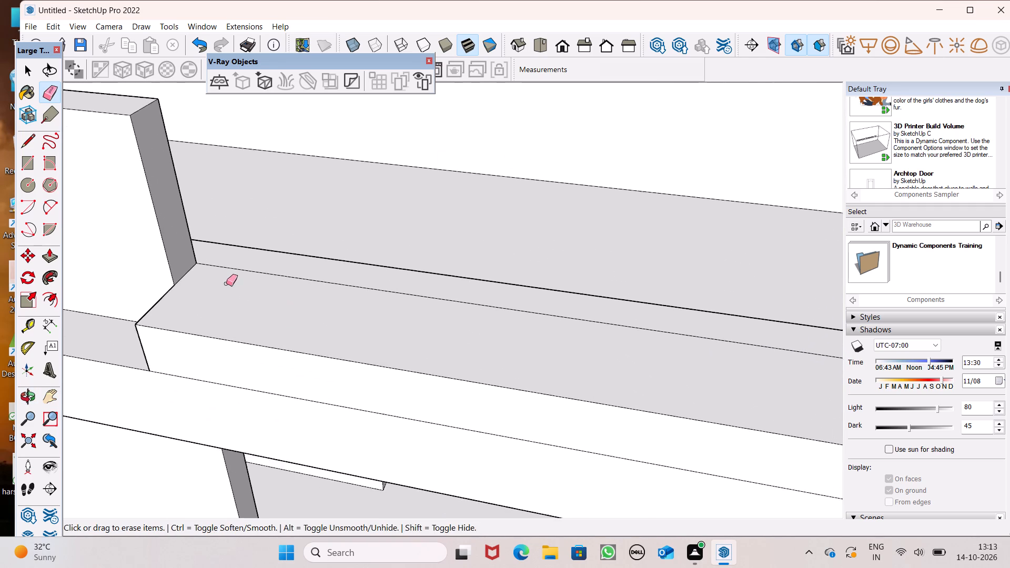
pyautogui.scroll(2, 226, 283)
pyautogui.scroll(-5, 199, 306)
pyautogui.moveTo(268, 315); pyautogui.dragTo(167, 378, button='middle')
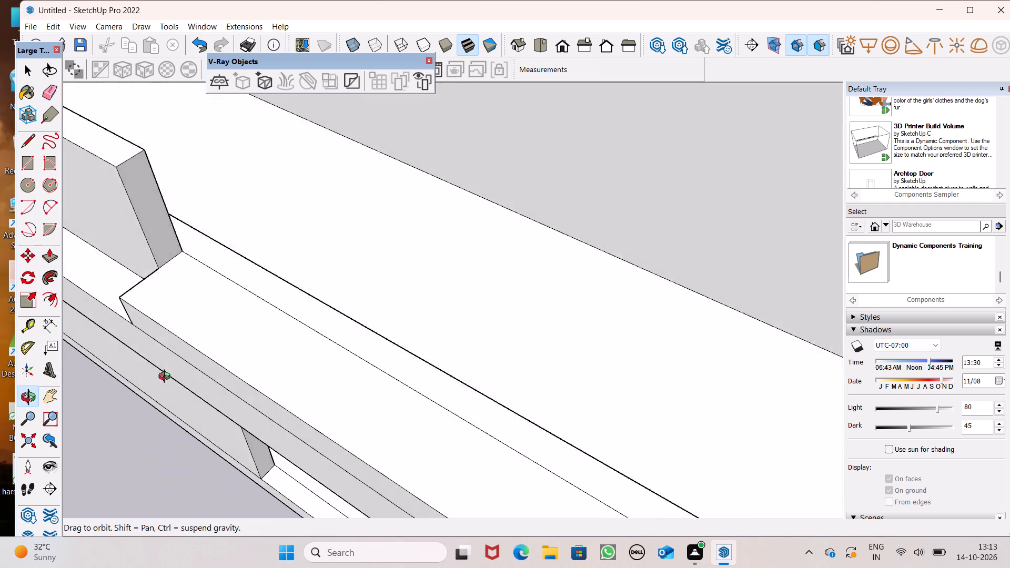
pyautogui.moveTo(167, 378); pyautogui.dragTo(163, 376, button='middle')
pyautogui.scroll(1, 165, 378)
pyautogui.moveTo(265, 245); pyautogui.dragTo(119, 372, button='middle')
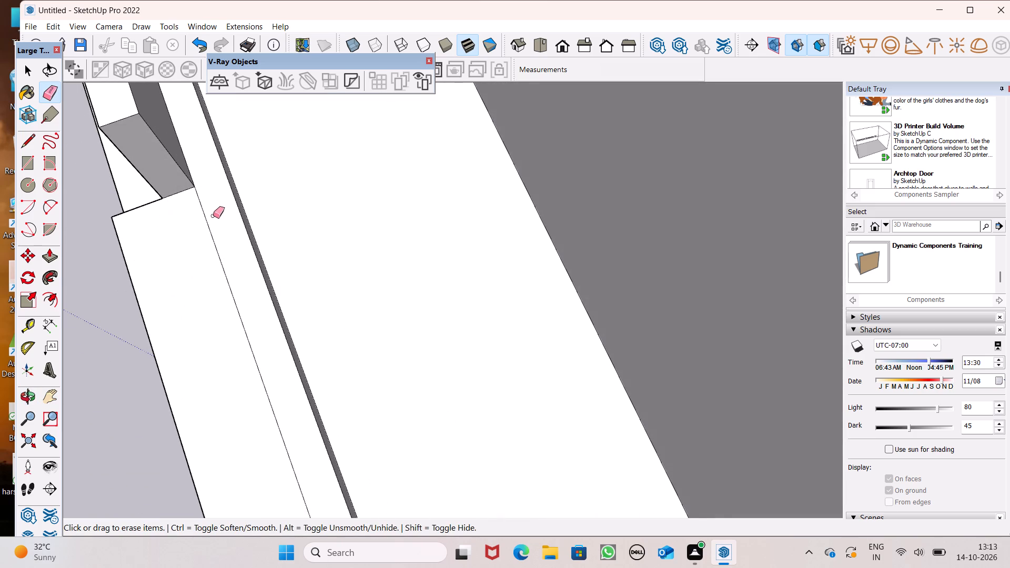
# Draw a 9" line across the inner ledge strip from the low parapet's end corner to the strip's inner edge.
pyautogui.scroll(3, 223, 279)
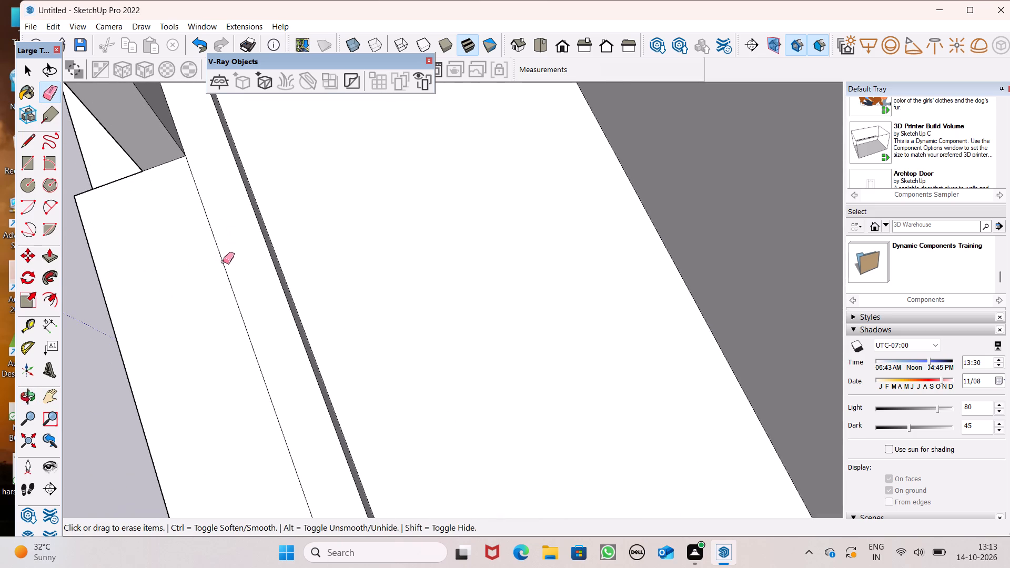
pyautogui.scroll(-7, 226, 239)
pyautogui.scroll(2, 231, 185)
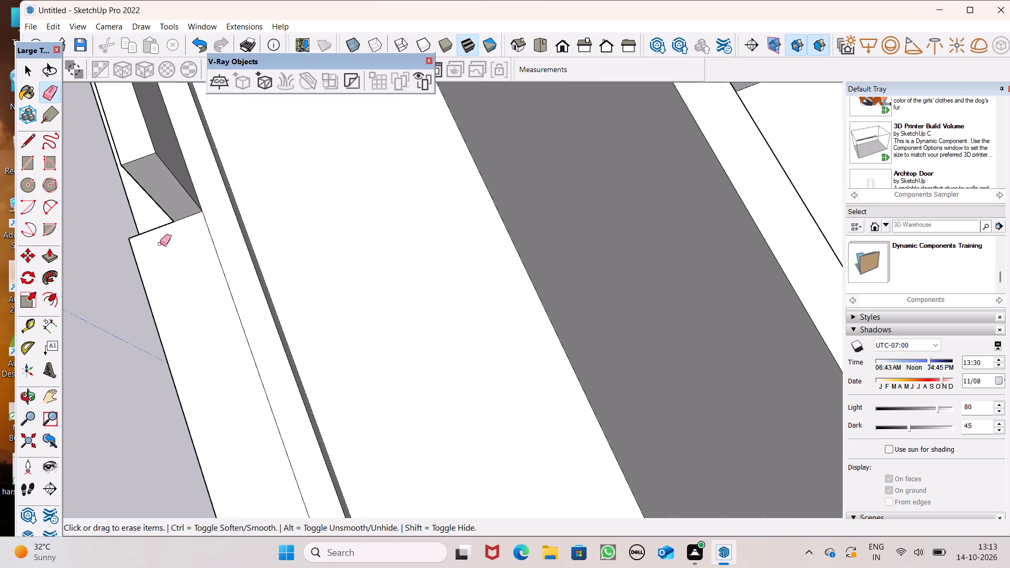
pyautogui.scroll(2, 188, 197)
pyautogui.click(37, 165)
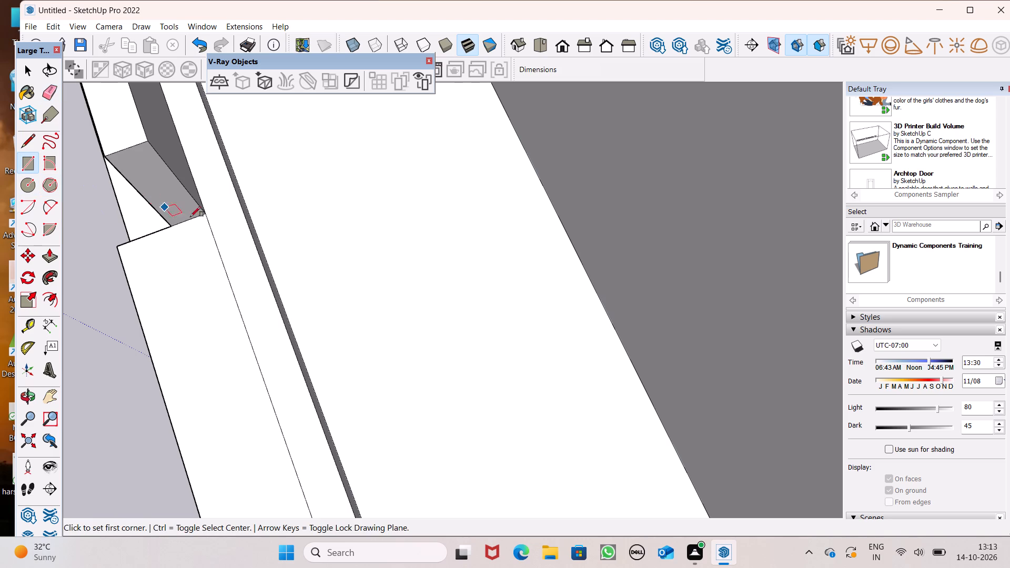
pyautogui.click(34, 138)
pyautogui.moveTo(204, 212); pyautogui.dragTo(210, 213)
pyautogui.click(243, 206)
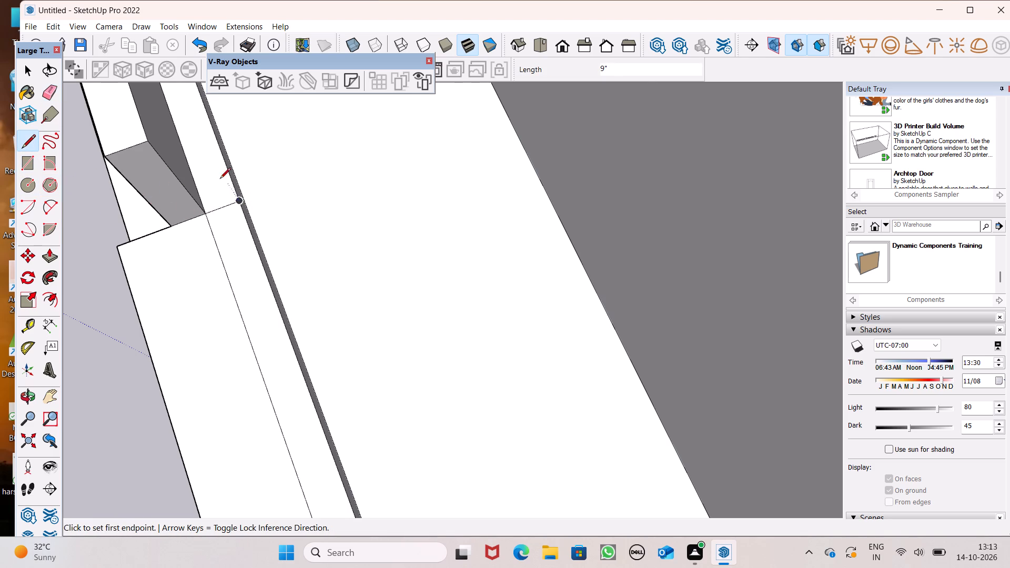
# Pull the inner ledge strip beyond the low parapet, along the balcony's front and side, up 3' as a parapet wall.
pyautogui.scroll(-10, 218, 177)
pyautogui.moveTo(286, 293); pyautogui.dragTo(462, 123, button='middle')
pyautogui.scroll(2, 422, 156)
pyautogui.scroll(-5, 487, 221)
pyautogui.moveTo(473, 305); pyautogui.dragTo(493, 283, button='middle')
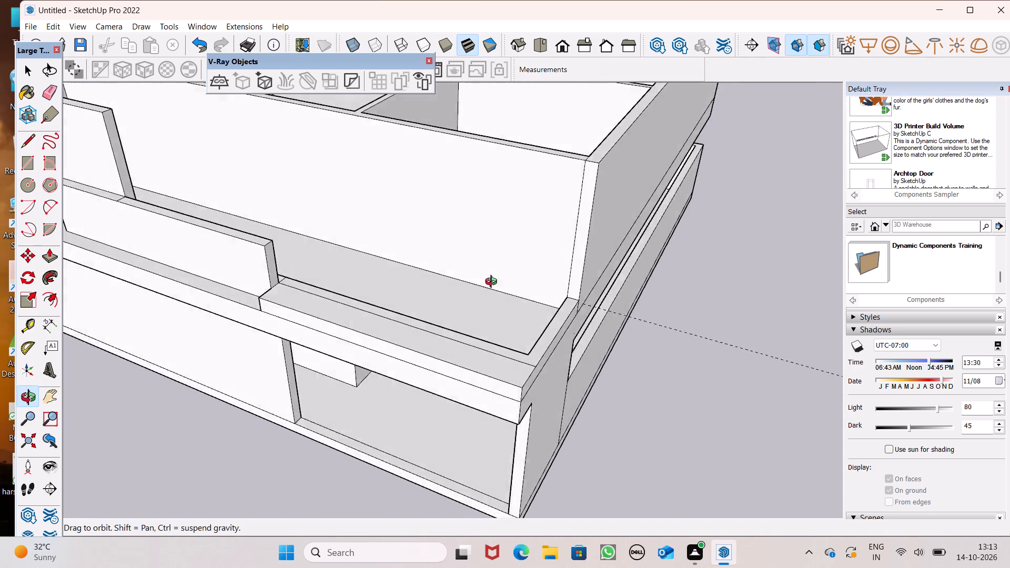
pyautogui.moveTo(493, 283); pyautogui.dragTo(567, 238, button='middle')
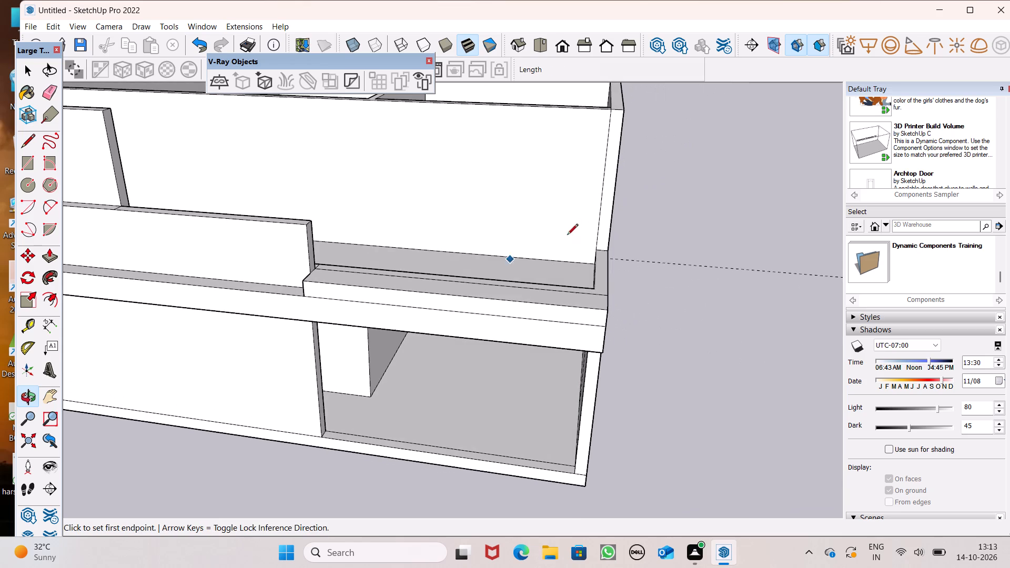
pyautogui.click(53, 266)
pyautogui.scroll(5, 304, 257)
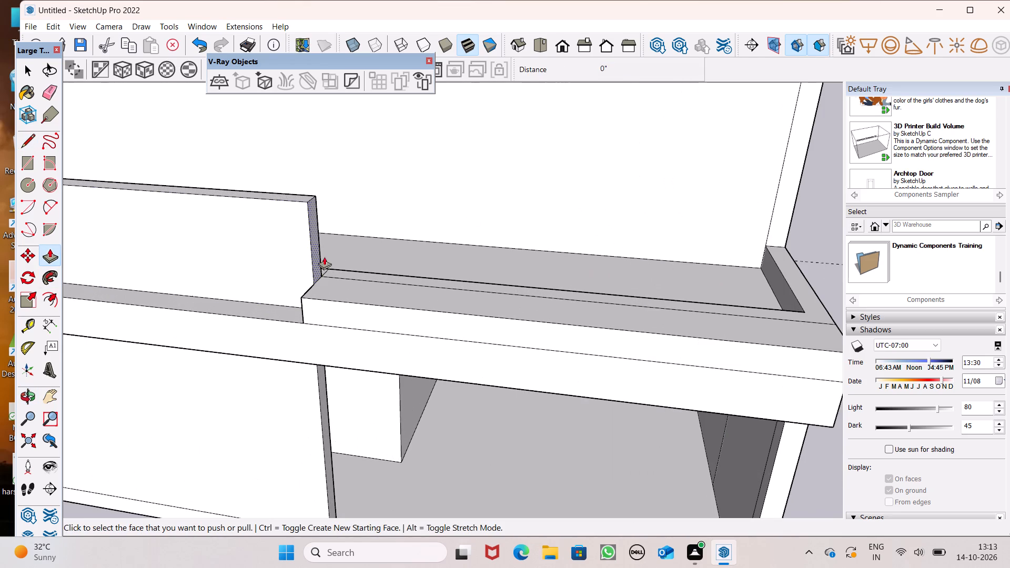
pyautogui.moveTo(341, 270); pyautogui.dragTo(335, 219)
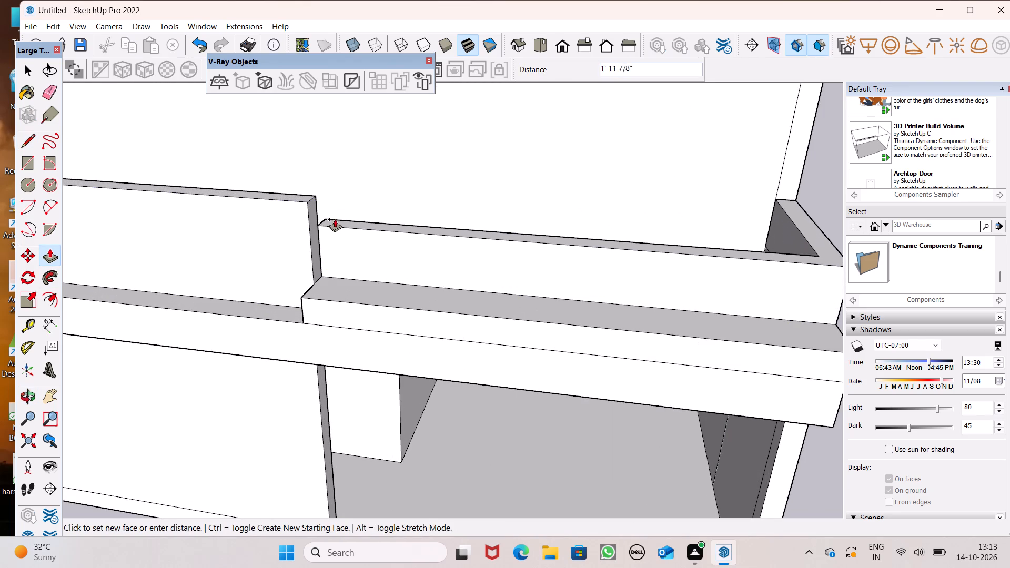
pyautogui.moveTo(335, 219); pyautogui.dragTo(335, 172)
pyautogui.write("3'")
pyautogui.press('Return')
# Examine the new parapet's height and its junction with the adjoining low parapet from above, the front and the outer corner.
pyautogui.scroll(4, 347, 189)
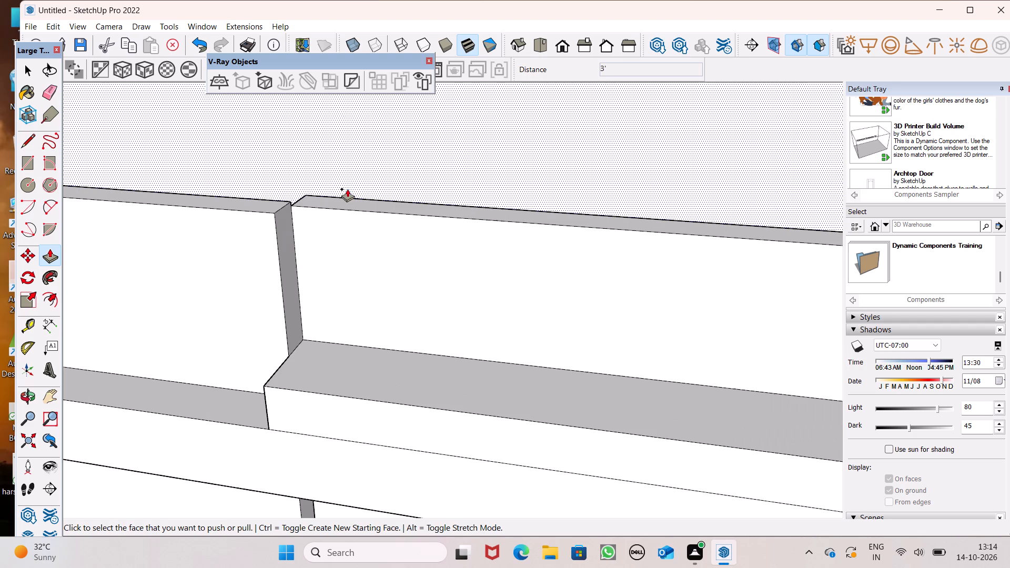
pyautogui.scroll(-3, 347, 189)
pyautogui.moveTo(355, 214); pyautogui.dragTo(408, 297, button='middle')
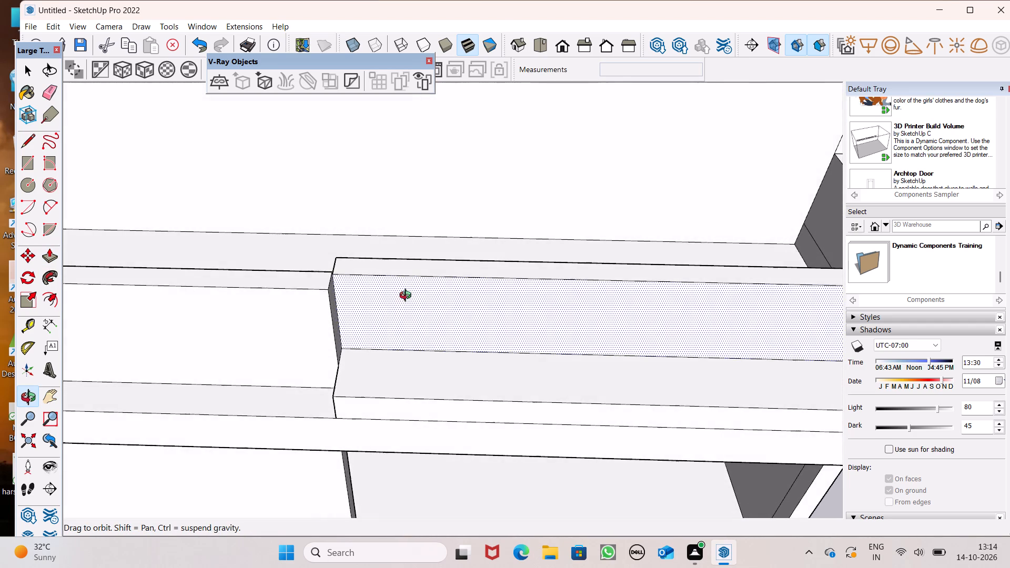
pyautogui.moveTo(408, 297); pyautogui.dragTo(402, 291, button='middle')
pyautogui.scroll(-2, 400, 269)
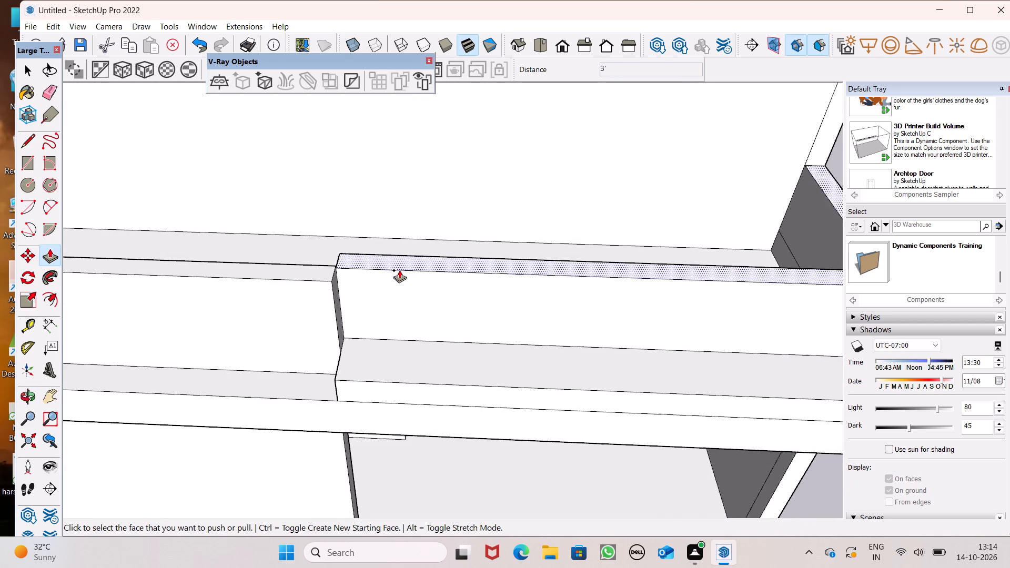
pyautogui.scroll(-5, 399, 270)
pyautogui.moveTo(395, 295); pyautogui.dragTo(204, 261, button='middle')
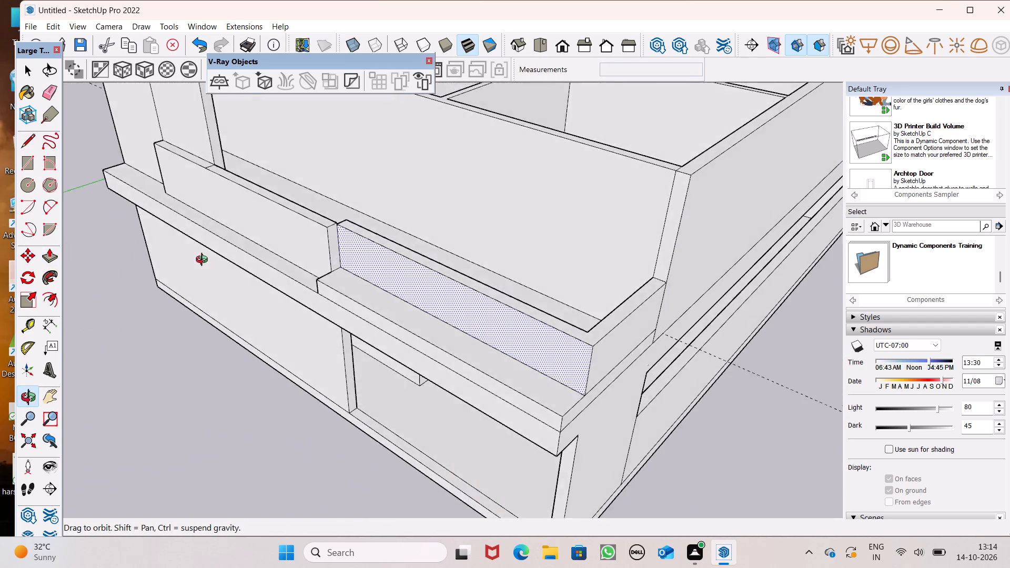
pyautogui.moveTo(204, 261); pyautogui.dragTo(376, 198, button='middle')
pyautogui.scroll(2, 446, 254)
pyautogui.moveTo(559, 271); pyautogui.dragTo(346, 217, button='middle')
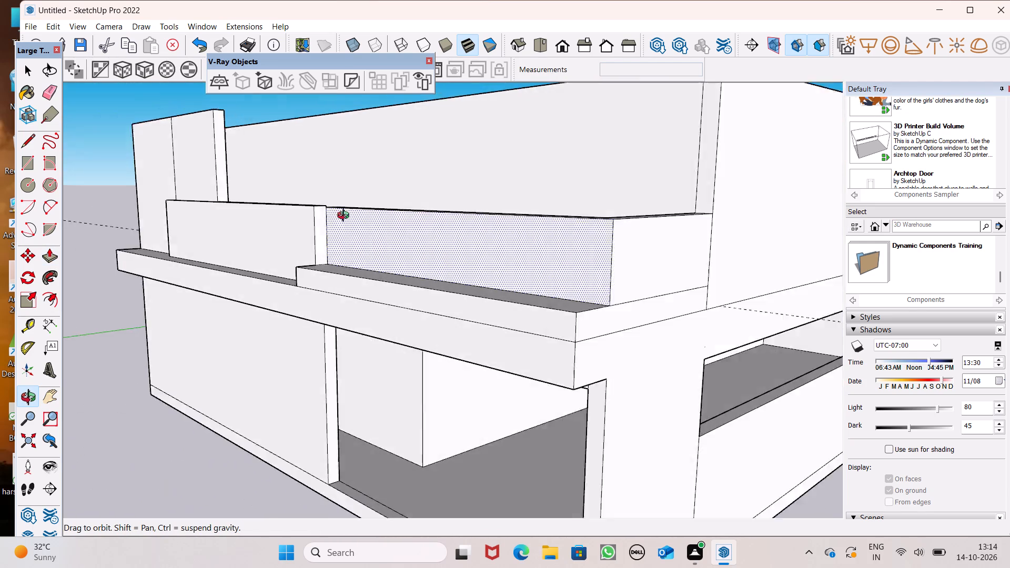
pyautogui.moveTo(346, 217); pyautogui.dragTo(565, 333, button='middle')
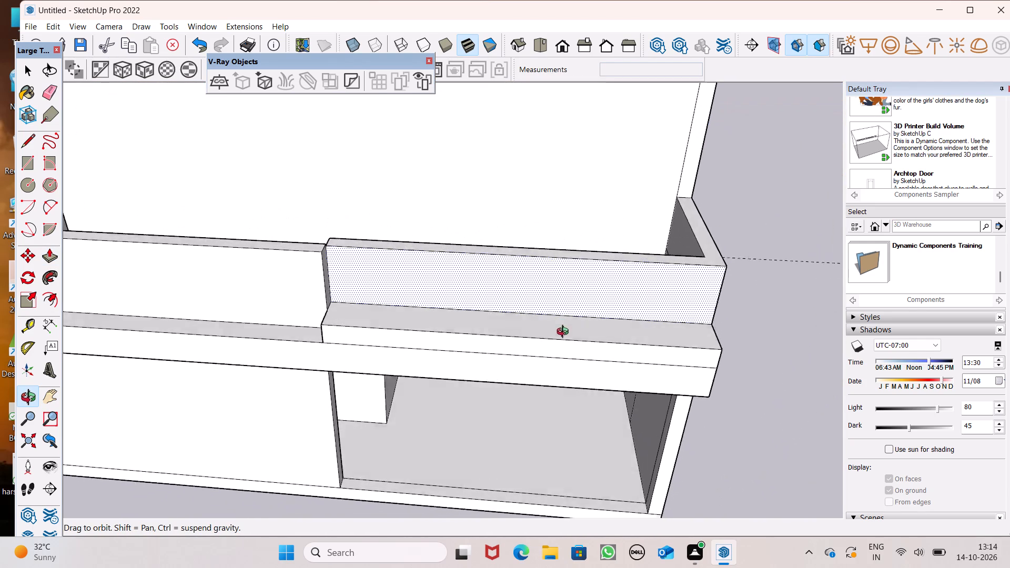
pyautogui.moveTo(565, 333); pyautogui.dragTo(574, 369, button='middle')
# Pull the new parapet's top face up a further 8".
pyautogui.moveTo(378, 261); pyautogui.dragTo(359, 393, button='middle')
pyautogui.scroll(2, 359, 393)
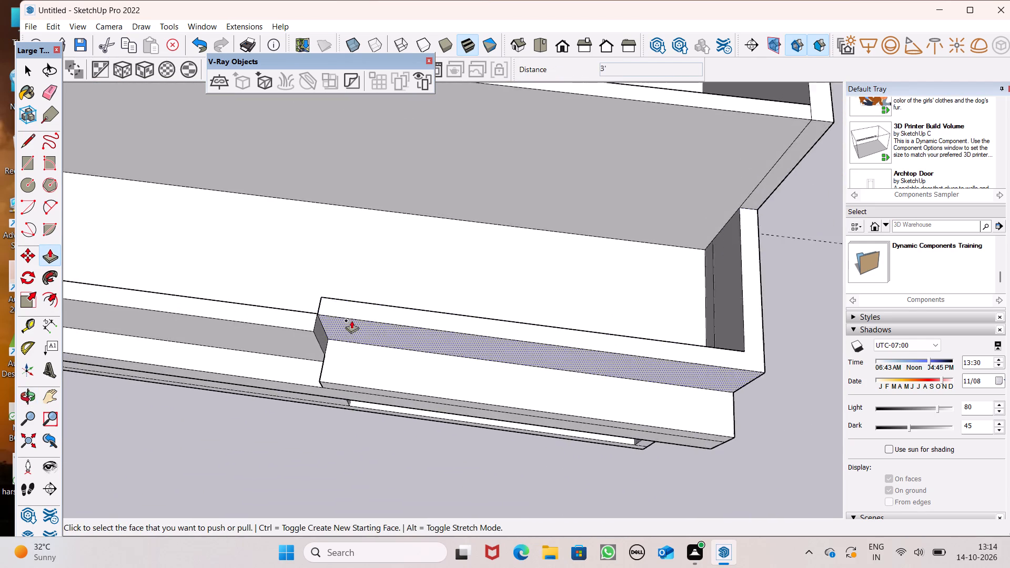
pyautogui.scroll(5, 351, 320)
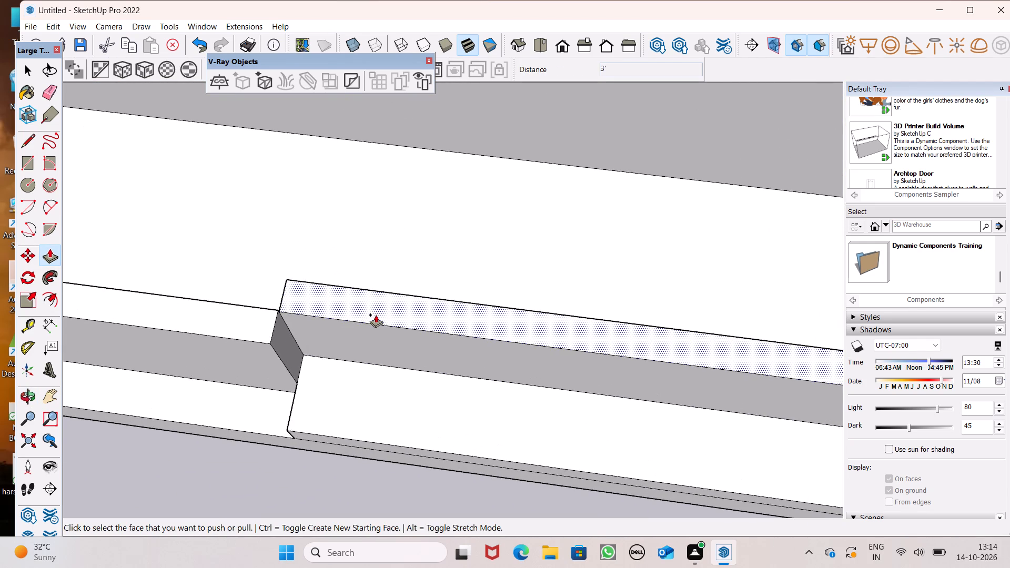
pyautogui.moveTo(359, 310); pyautogui.dragTo(359, 298)
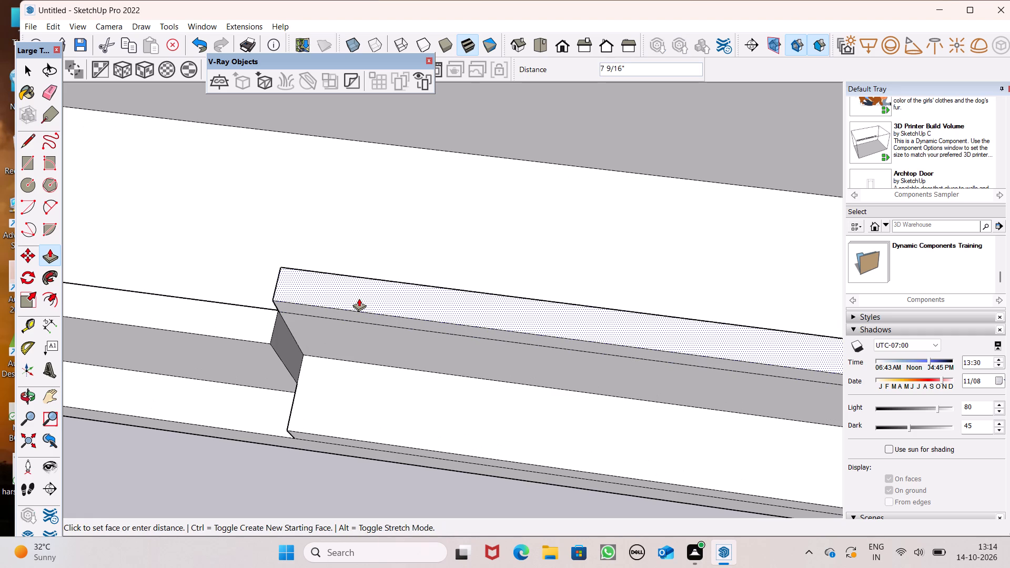
pyautogui.moveTo(359, 298); pyautogui.dragTo(358, 298)
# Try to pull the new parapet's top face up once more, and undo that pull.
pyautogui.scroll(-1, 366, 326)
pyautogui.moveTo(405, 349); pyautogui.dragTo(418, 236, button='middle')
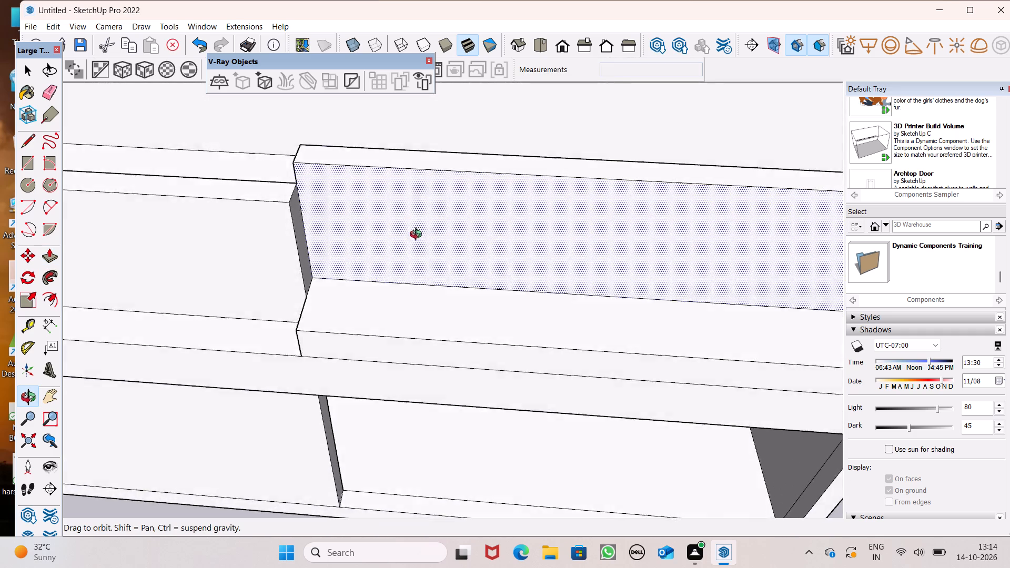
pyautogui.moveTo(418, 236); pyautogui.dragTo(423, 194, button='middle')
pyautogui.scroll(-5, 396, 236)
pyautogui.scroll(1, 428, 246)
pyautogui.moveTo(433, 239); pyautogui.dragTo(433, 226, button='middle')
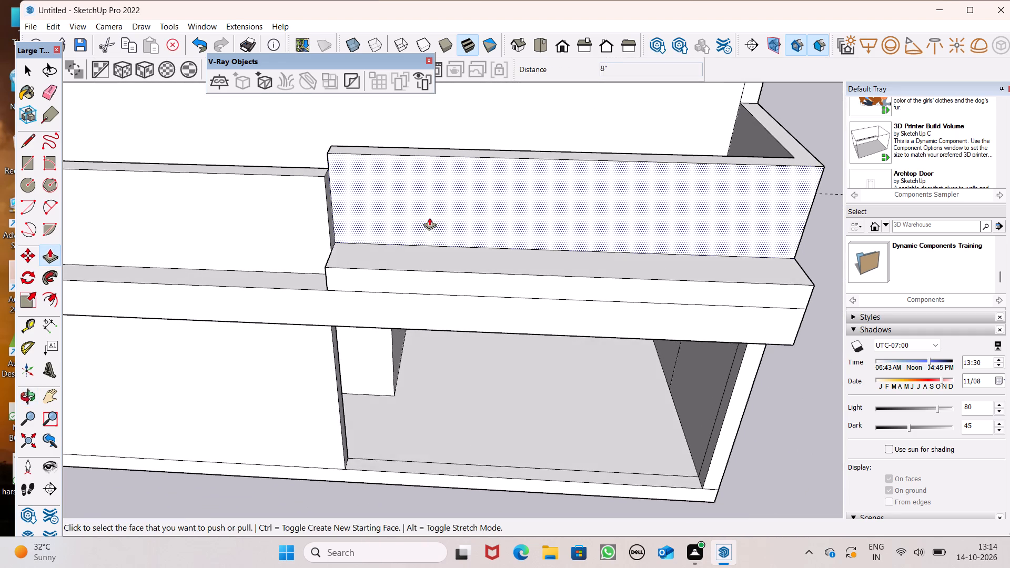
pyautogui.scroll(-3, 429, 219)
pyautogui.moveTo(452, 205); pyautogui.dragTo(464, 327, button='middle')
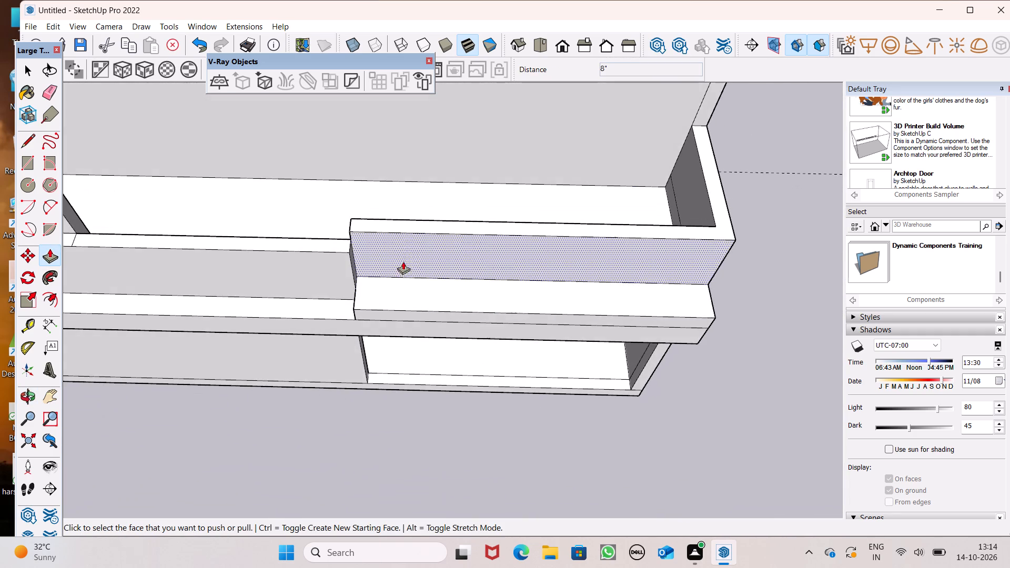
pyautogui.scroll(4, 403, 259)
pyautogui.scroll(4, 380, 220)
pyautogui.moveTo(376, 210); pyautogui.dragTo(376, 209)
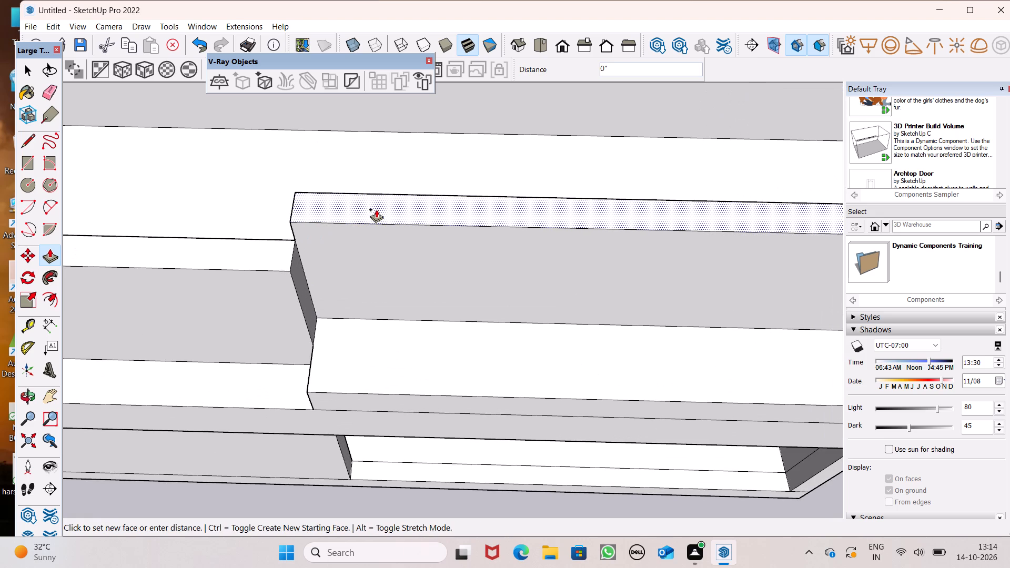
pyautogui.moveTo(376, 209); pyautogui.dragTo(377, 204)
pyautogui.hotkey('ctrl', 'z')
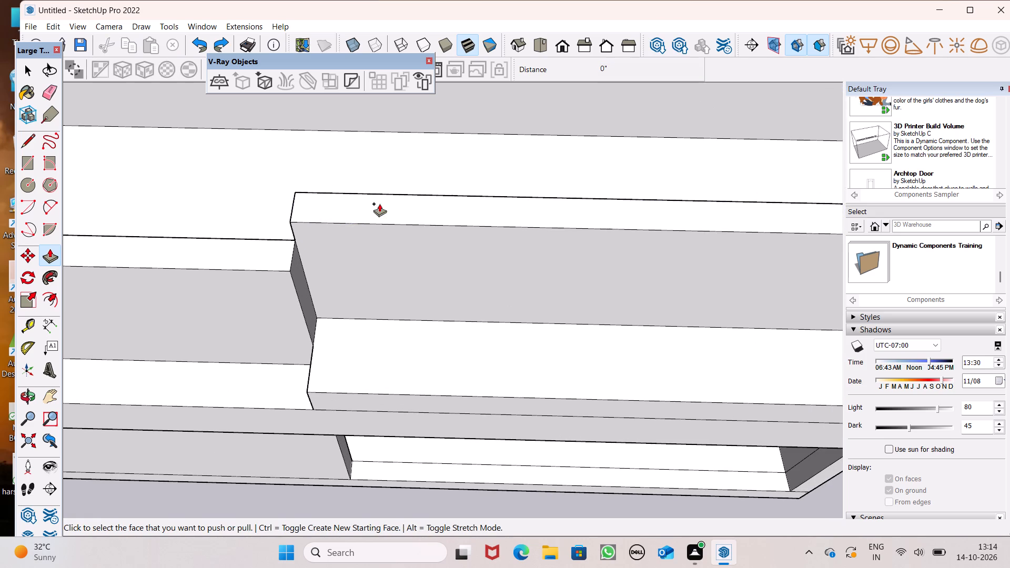
# Offset the outline of the new parapet's outer front face inward by about 3 3/8" to form a frame.
pyautogui.scroll(-3, 304, 239)
pyautogui.press('space')
pyautogui.click(57, 296)
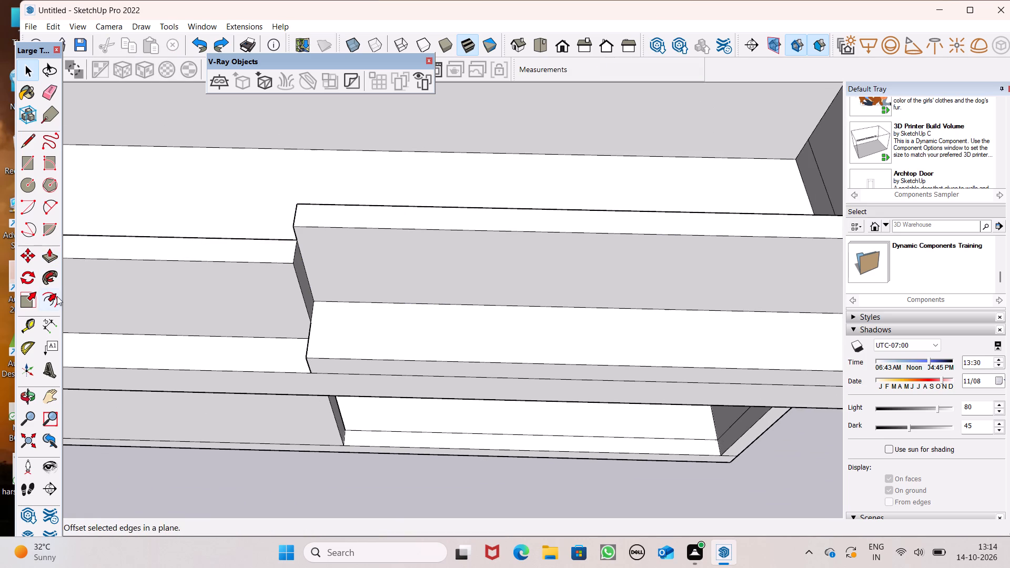
pyautogui.scroll(-5, 127, 211)
pyautogui.moveTo(410, 241); pyautogui.dragTo(404, 47, button='middle')
pyautogui.scroll(1, 404, 47)
pyautogui.scroll(5, 479, 173)
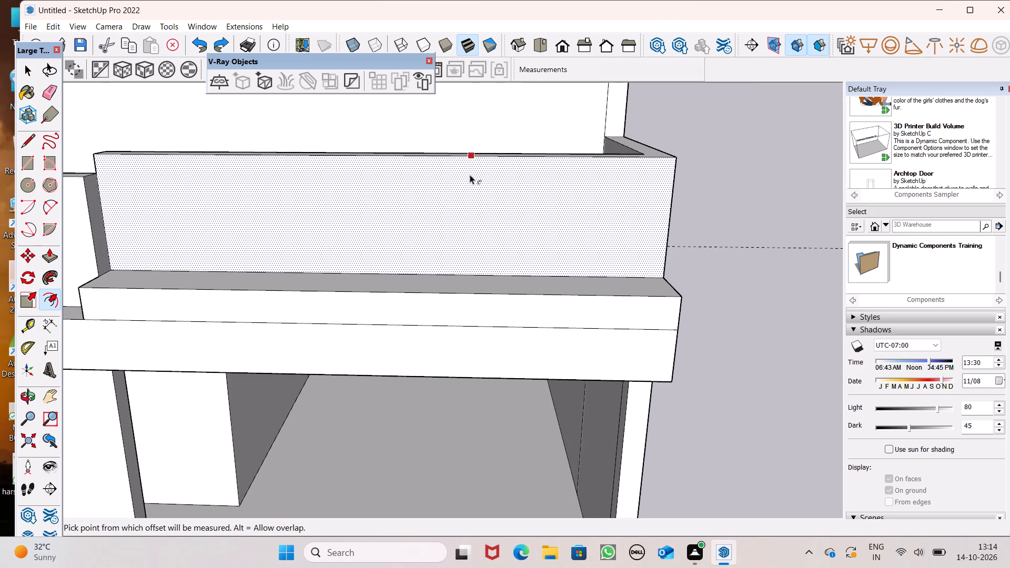
pyautogui.moveTo(470, 175); pyautogui.dragTo(465, 166)
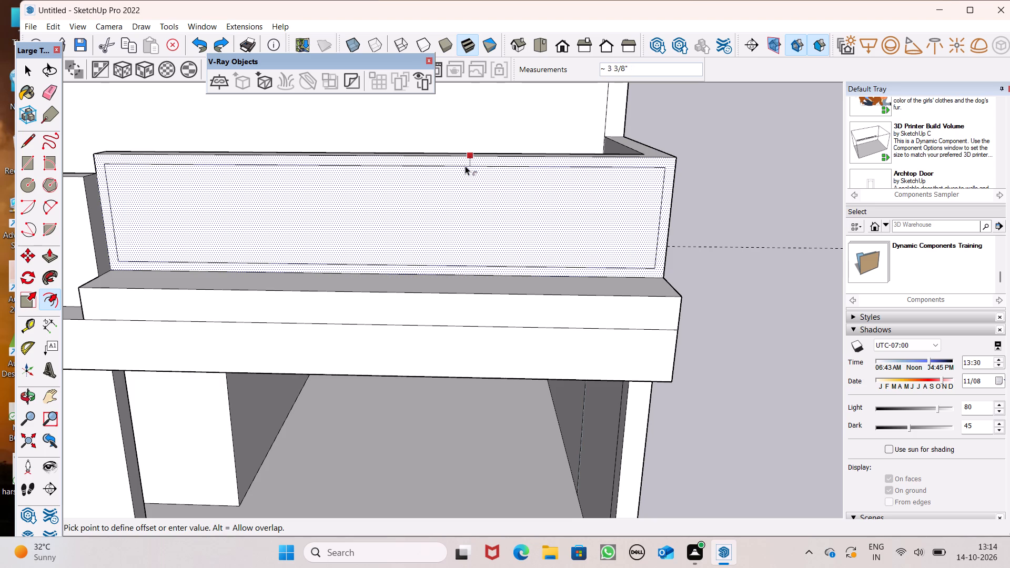
pyautogui.moveTo(465, 166); pyautogui.dragTo(465, 166)
# Offset the outline of the new parapet's outer side face inward by about 3" to form a matching frame.
pyautogui.moveTo(640, 206); pyautogui.dragTo(283, 201, button='middle')
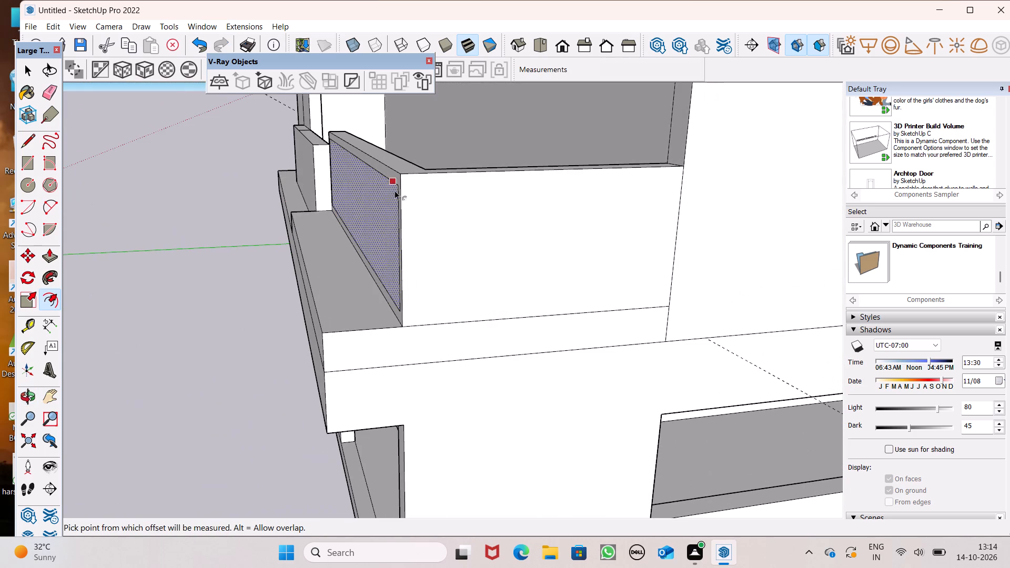
pyautogui.click(443, 185)
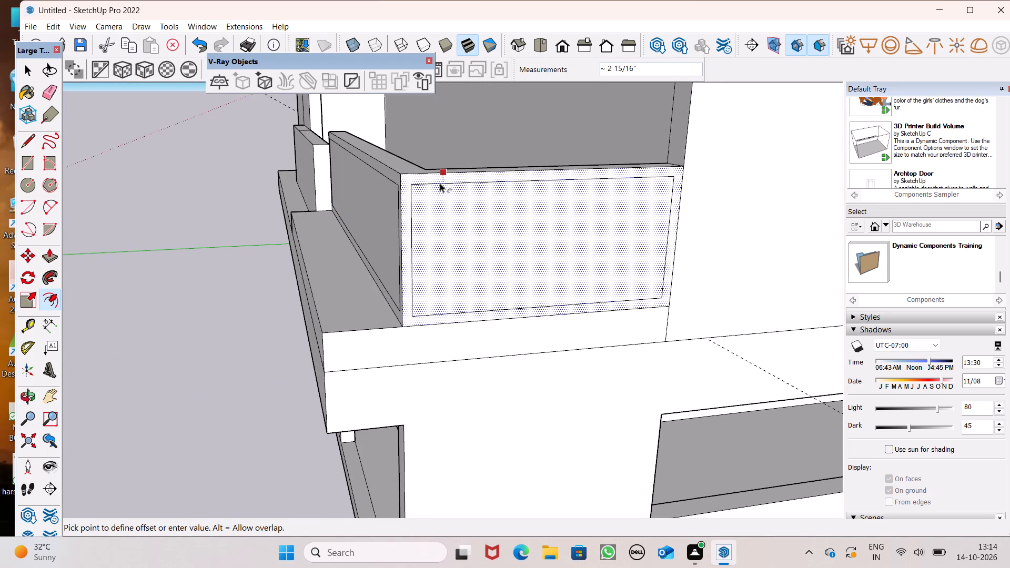
pyautogui.press('space')
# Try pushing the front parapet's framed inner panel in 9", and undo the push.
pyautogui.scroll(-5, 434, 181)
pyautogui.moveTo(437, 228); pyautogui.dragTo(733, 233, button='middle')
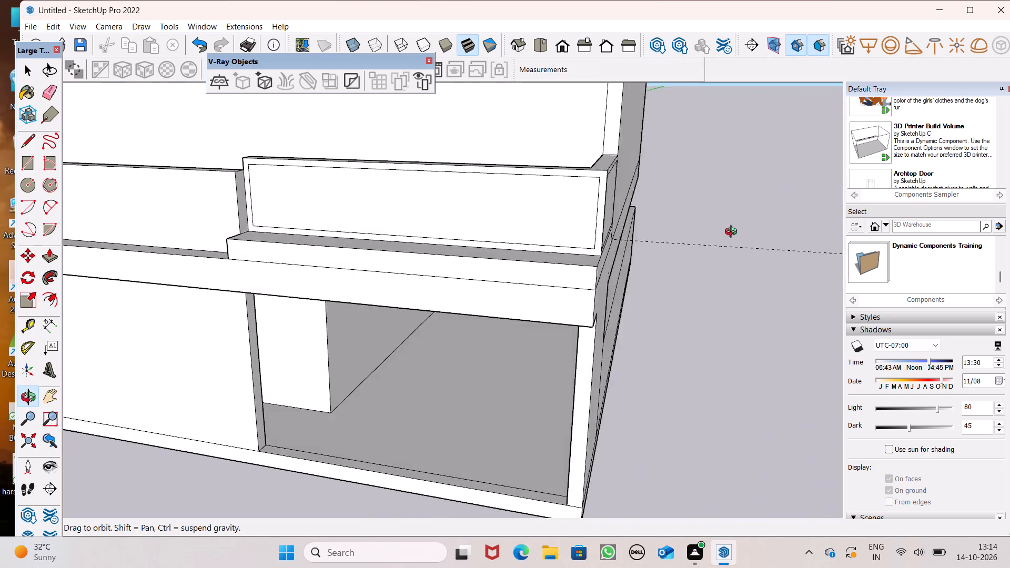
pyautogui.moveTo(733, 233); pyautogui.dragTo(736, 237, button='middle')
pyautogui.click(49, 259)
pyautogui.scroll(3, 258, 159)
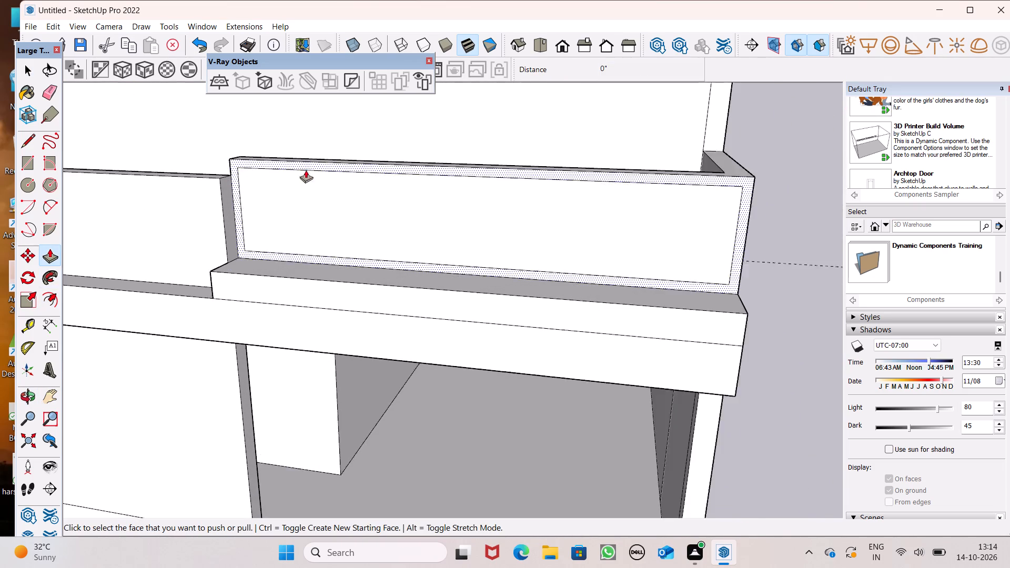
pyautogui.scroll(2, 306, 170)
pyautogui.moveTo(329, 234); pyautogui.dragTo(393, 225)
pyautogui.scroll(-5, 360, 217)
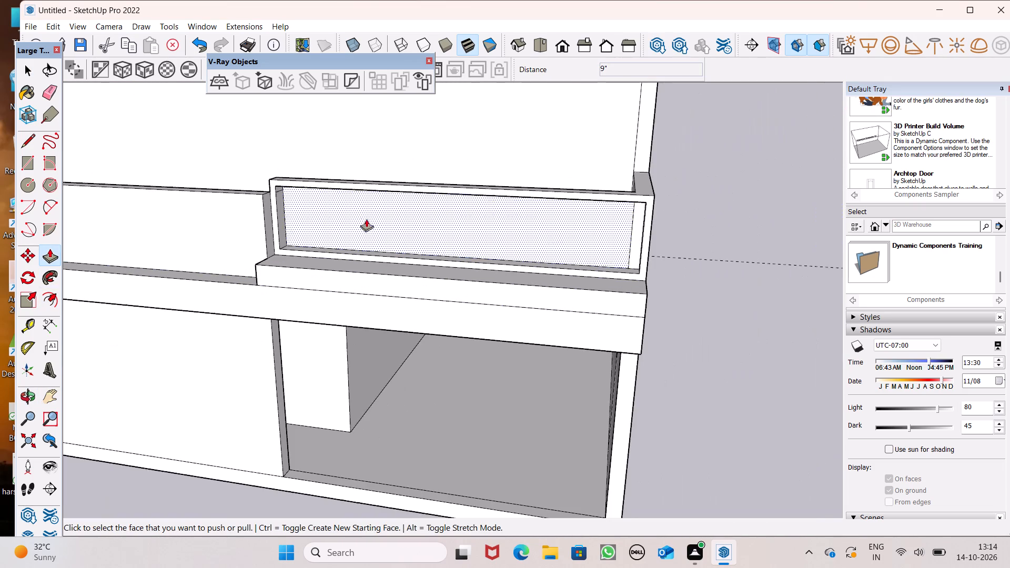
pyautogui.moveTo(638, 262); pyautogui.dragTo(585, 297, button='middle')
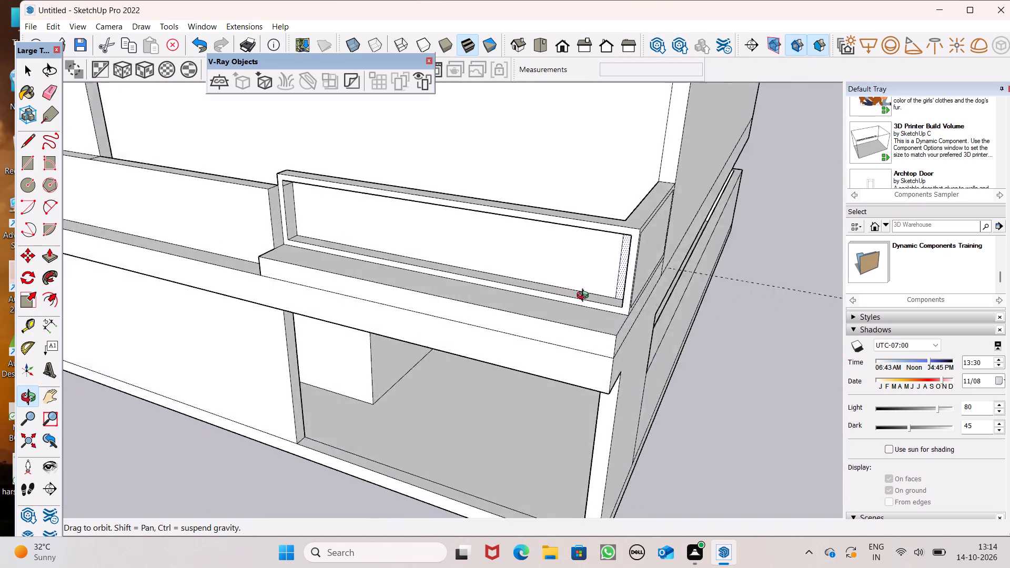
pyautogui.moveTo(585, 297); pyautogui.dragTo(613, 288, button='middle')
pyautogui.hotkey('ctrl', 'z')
# Push the inner panel of the front parapet's frame inward 9".
pyautogui.moveTo(589, 282); pyautogui.dragTo(52, 354, button='middle')
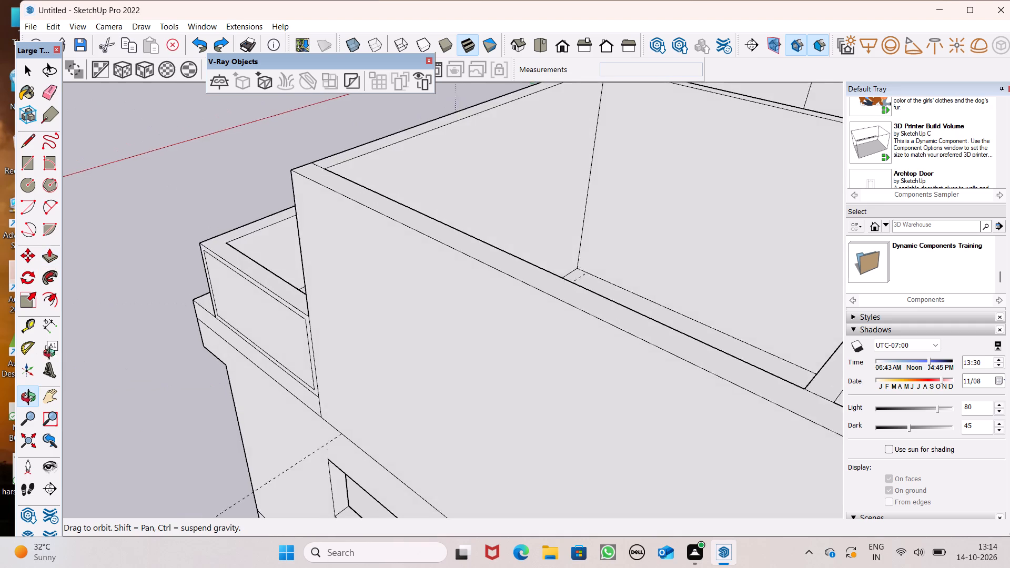
pyautogui.moveTo(52, 354); pyautogui.dragTo(578, 275, button='middle')
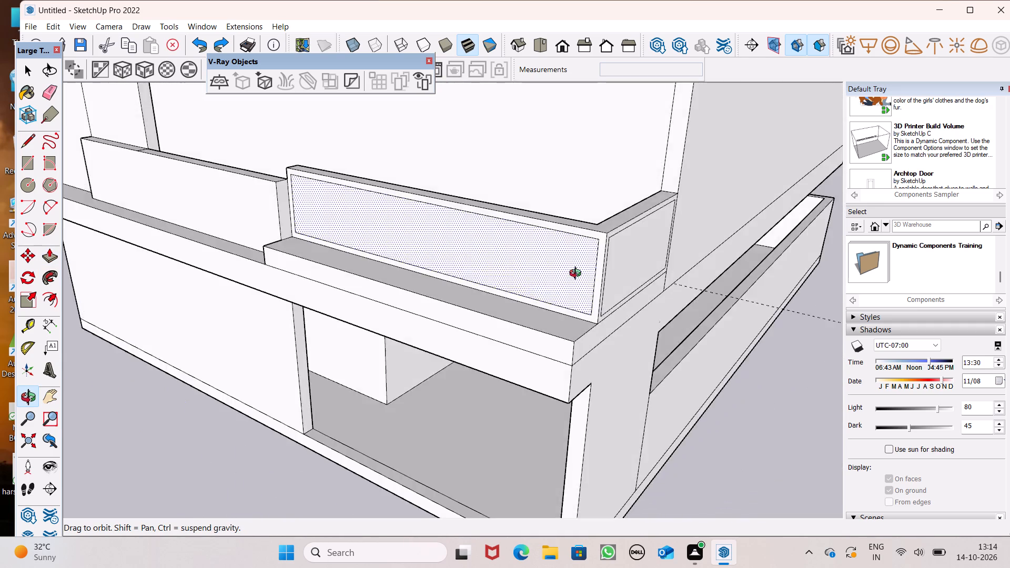
pyautogui.moveTo(578, 275); pyautogui.dragTo(585, 272, button='middle')
pyautogui.moveTo(484, 247); pyautogui.dragTo(528, 240)
pyautogui.scroll(1, 541, 268)
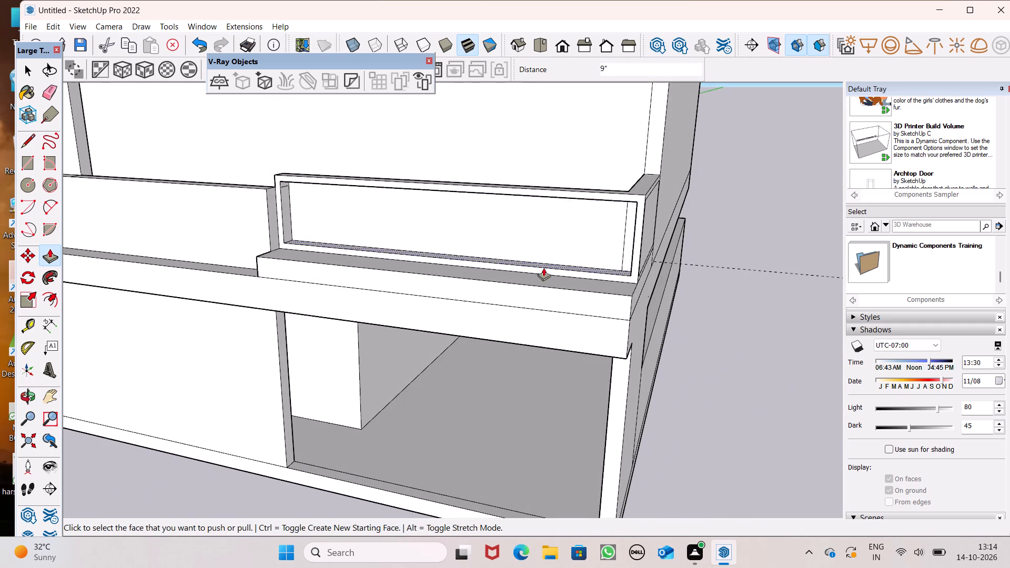
pyautogui.moveTo(547, 268); pyautogui.dragTo(575, 393, button='middle')
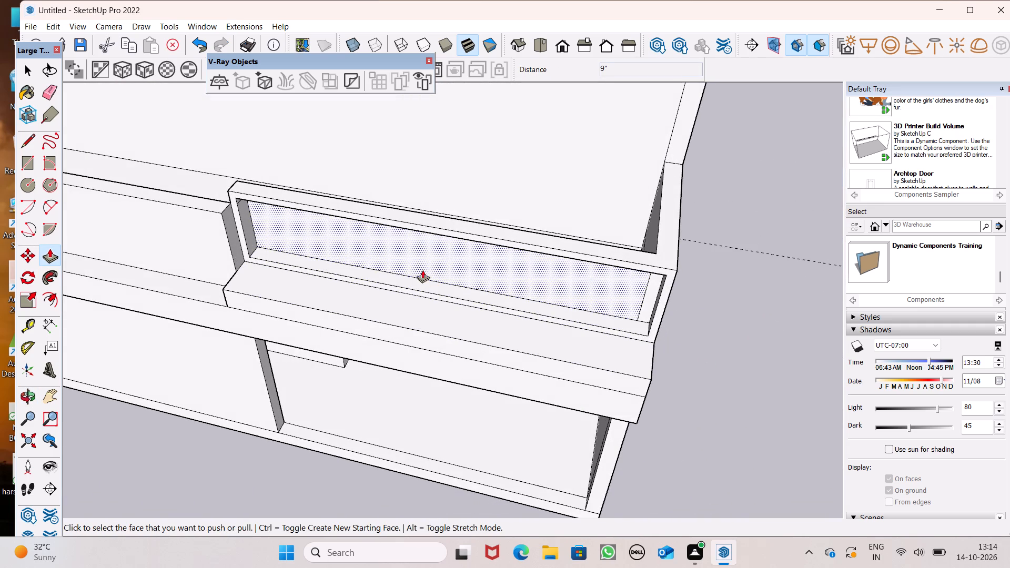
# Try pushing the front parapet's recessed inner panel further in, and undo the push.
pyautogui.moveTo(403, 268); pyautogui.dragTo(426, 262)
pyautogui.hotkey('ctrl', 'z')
# Check the front parapet's recess from the balcony side and undo the 9" push of its inner panel.
pyautogui.scroll(1, 526, 286)
pyautogui.moveTo(528, 287); pyautogui.dragTo(80, 312, button='middle')
pyautogui.scroll(7, 409, 242)
pyautogui.moveTo(425, 271); pyautogui.dragTo(426, 273, button='middle')
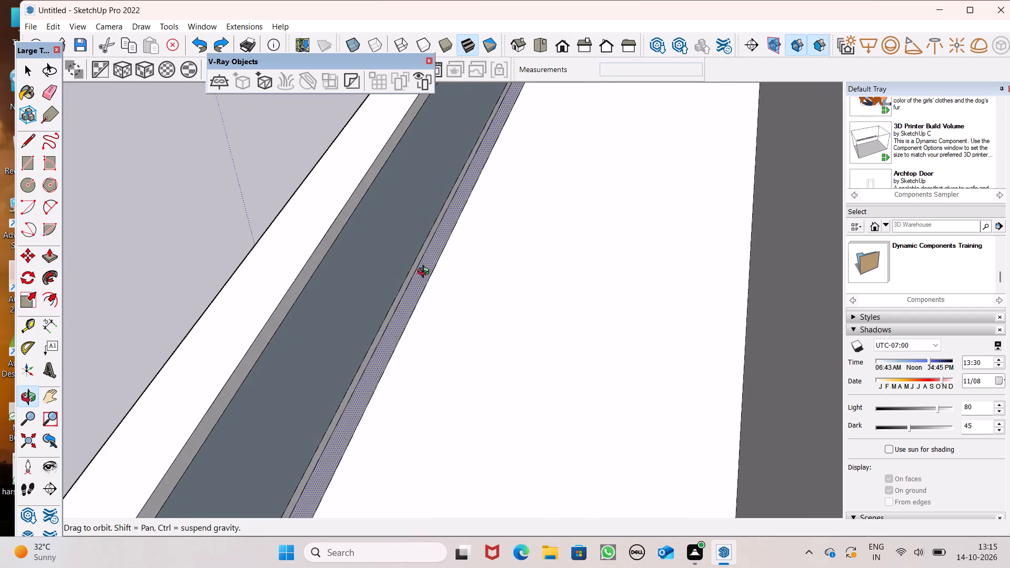
pyautogui.moveTo(426, 273); pyautogui.dragTo(354, 255, button='middle')
pyautogui.scroll(1, 359, 241)
pyautogui.scroll(-1, 359, 241)
pyautogui.moveTo(352, 243); pyautogui.dragTo(546, 246, button='middle')
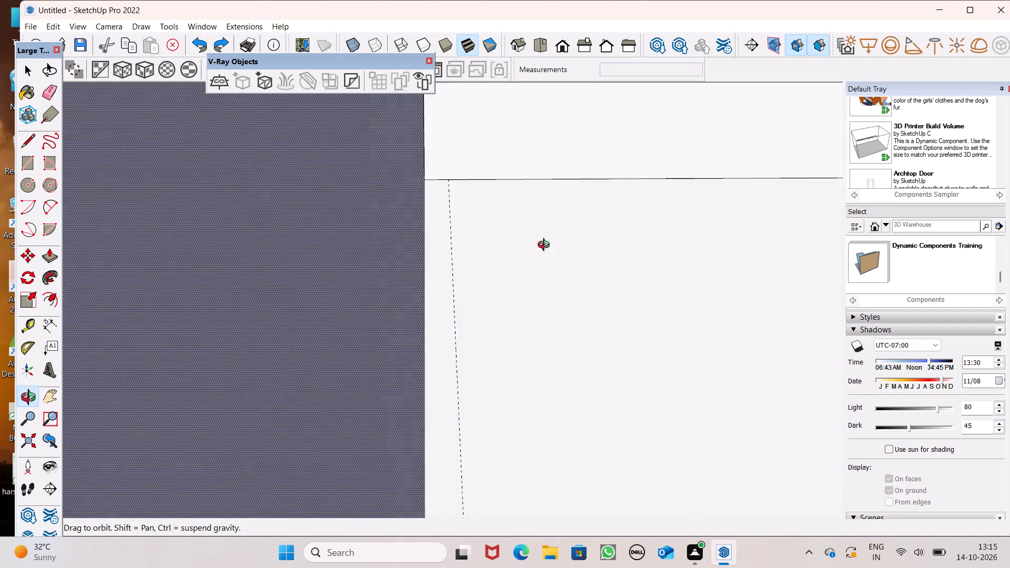
pyautogui.moveTo(546, 246); pyautogui.dragTo(590, 242, button='middle')
pyautogui.hotkey('ctrl', 'z')
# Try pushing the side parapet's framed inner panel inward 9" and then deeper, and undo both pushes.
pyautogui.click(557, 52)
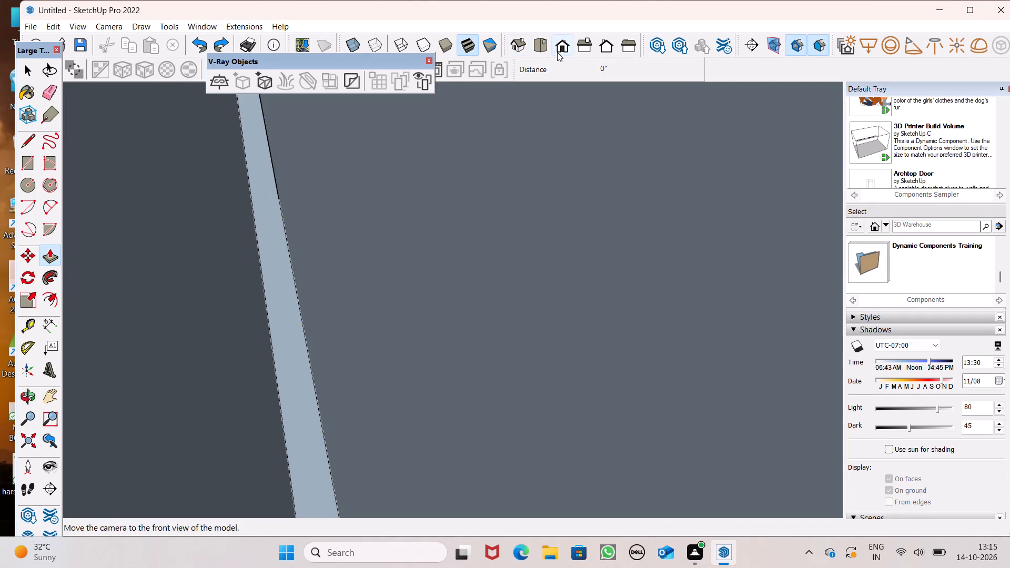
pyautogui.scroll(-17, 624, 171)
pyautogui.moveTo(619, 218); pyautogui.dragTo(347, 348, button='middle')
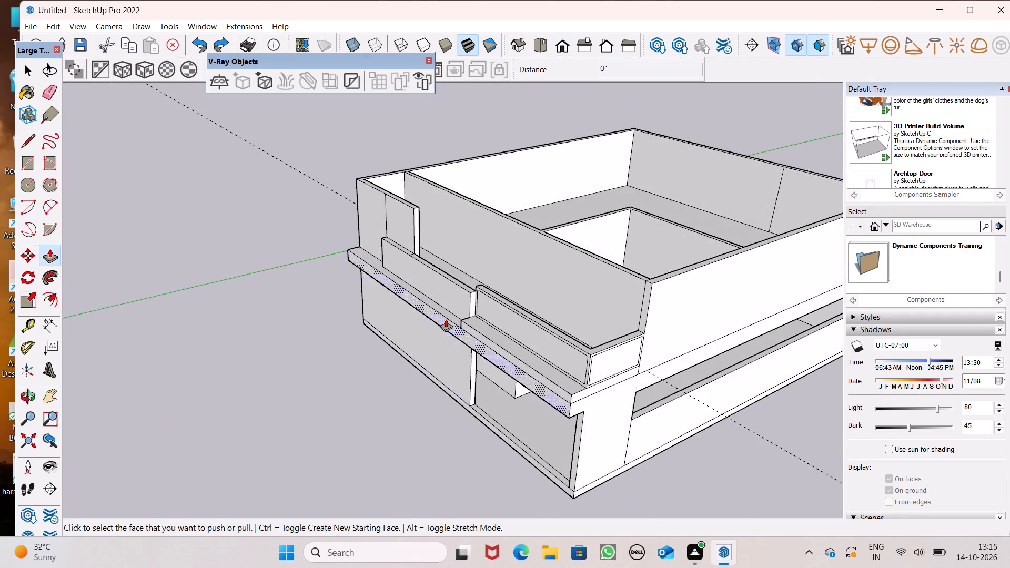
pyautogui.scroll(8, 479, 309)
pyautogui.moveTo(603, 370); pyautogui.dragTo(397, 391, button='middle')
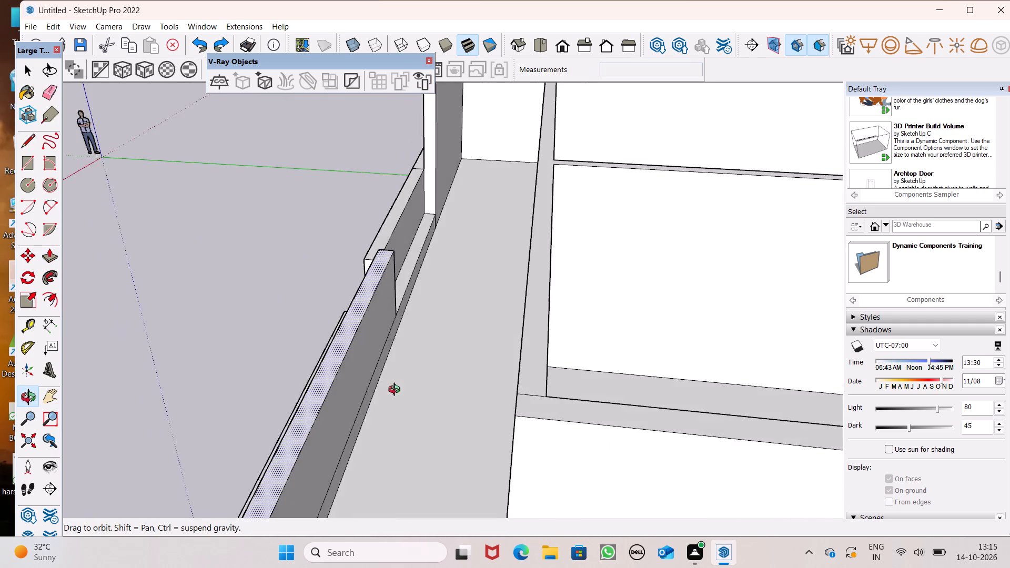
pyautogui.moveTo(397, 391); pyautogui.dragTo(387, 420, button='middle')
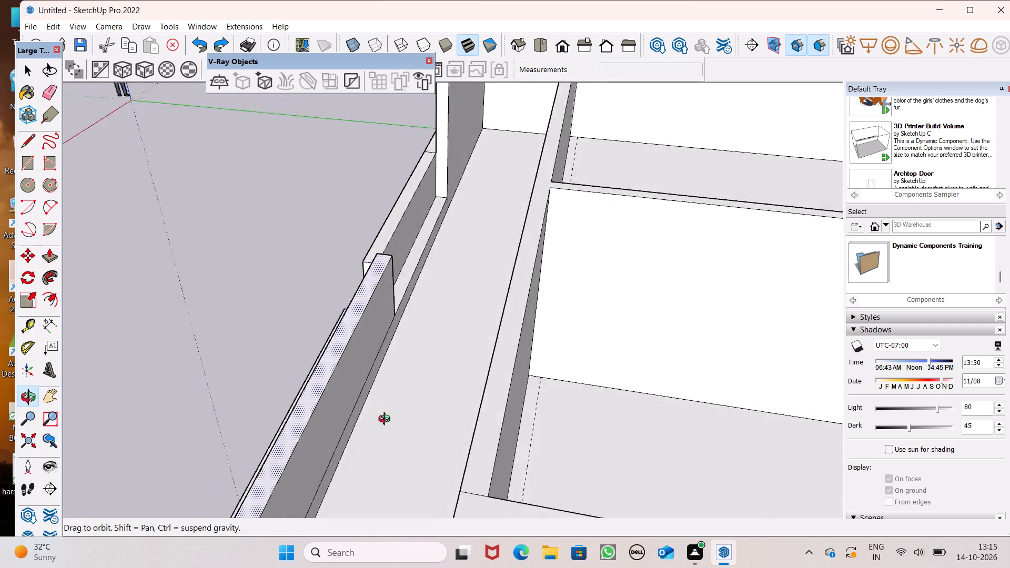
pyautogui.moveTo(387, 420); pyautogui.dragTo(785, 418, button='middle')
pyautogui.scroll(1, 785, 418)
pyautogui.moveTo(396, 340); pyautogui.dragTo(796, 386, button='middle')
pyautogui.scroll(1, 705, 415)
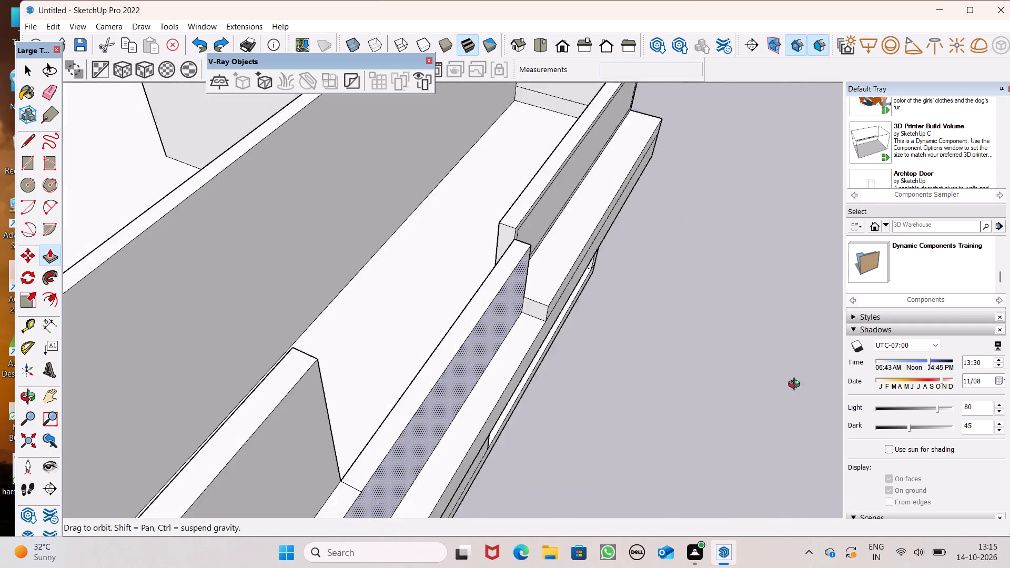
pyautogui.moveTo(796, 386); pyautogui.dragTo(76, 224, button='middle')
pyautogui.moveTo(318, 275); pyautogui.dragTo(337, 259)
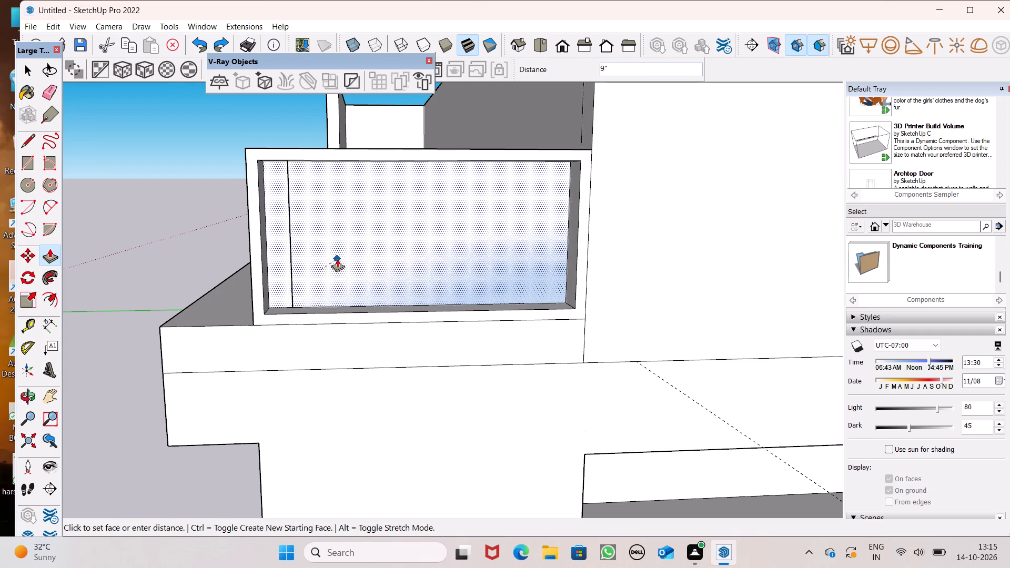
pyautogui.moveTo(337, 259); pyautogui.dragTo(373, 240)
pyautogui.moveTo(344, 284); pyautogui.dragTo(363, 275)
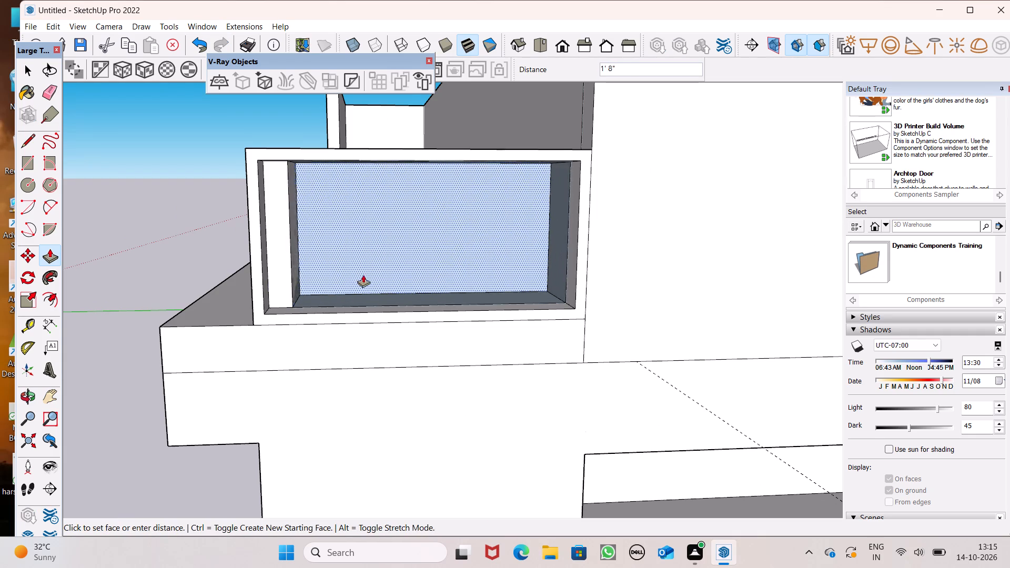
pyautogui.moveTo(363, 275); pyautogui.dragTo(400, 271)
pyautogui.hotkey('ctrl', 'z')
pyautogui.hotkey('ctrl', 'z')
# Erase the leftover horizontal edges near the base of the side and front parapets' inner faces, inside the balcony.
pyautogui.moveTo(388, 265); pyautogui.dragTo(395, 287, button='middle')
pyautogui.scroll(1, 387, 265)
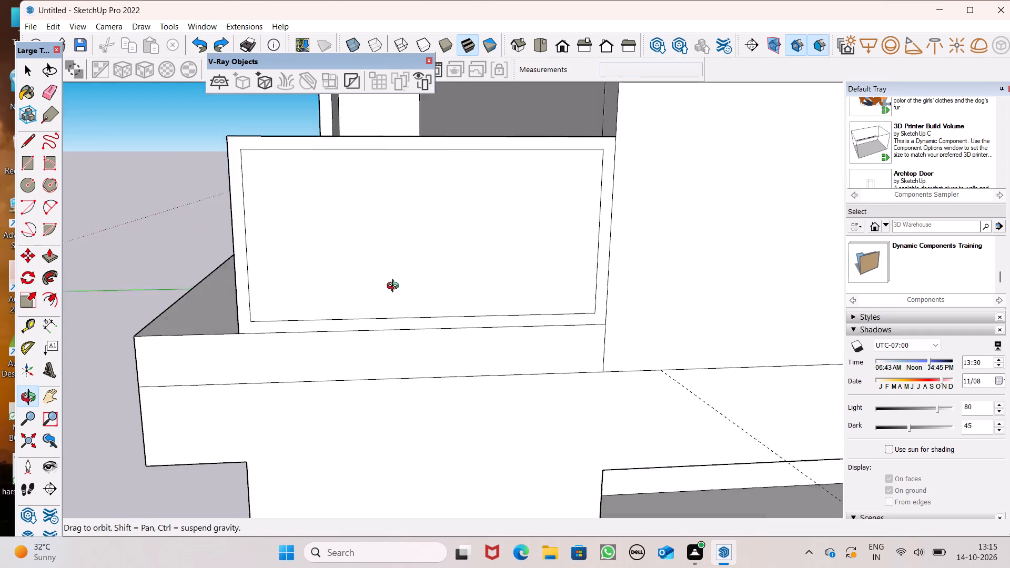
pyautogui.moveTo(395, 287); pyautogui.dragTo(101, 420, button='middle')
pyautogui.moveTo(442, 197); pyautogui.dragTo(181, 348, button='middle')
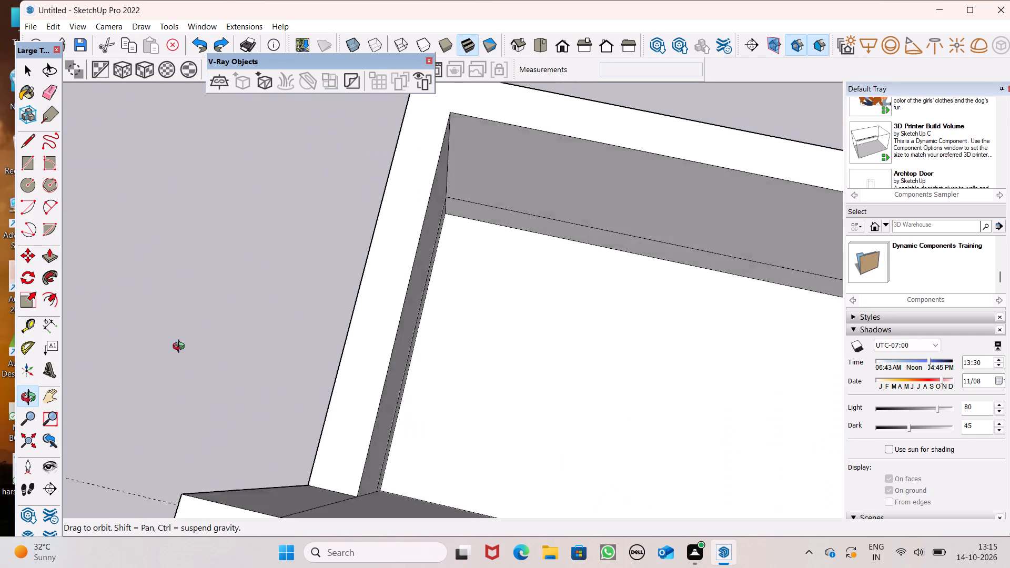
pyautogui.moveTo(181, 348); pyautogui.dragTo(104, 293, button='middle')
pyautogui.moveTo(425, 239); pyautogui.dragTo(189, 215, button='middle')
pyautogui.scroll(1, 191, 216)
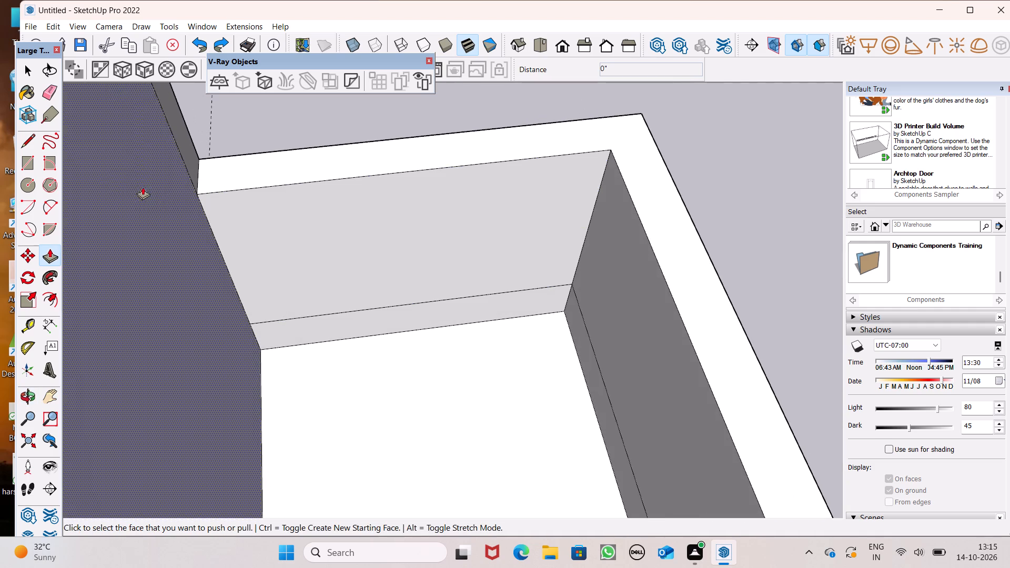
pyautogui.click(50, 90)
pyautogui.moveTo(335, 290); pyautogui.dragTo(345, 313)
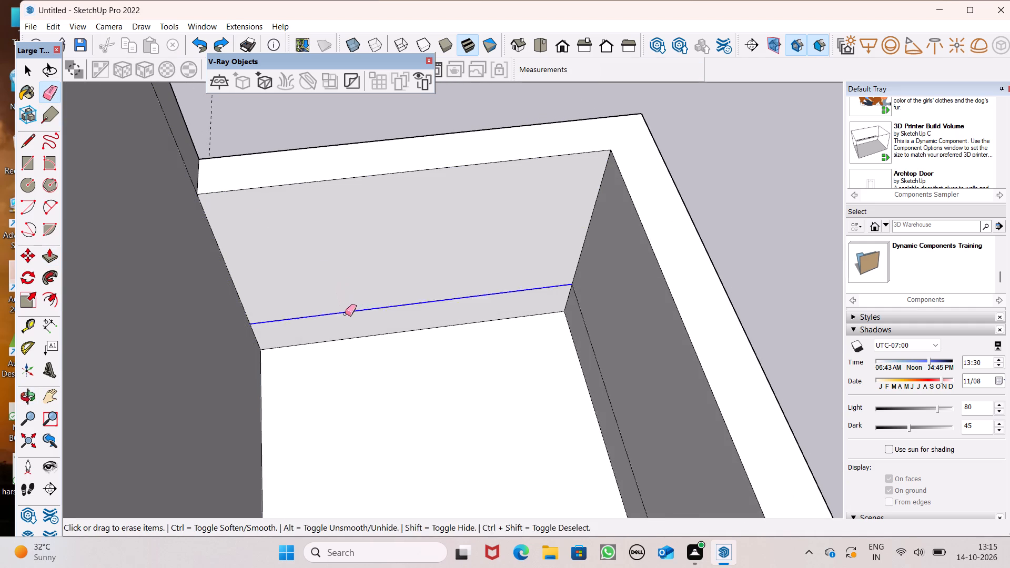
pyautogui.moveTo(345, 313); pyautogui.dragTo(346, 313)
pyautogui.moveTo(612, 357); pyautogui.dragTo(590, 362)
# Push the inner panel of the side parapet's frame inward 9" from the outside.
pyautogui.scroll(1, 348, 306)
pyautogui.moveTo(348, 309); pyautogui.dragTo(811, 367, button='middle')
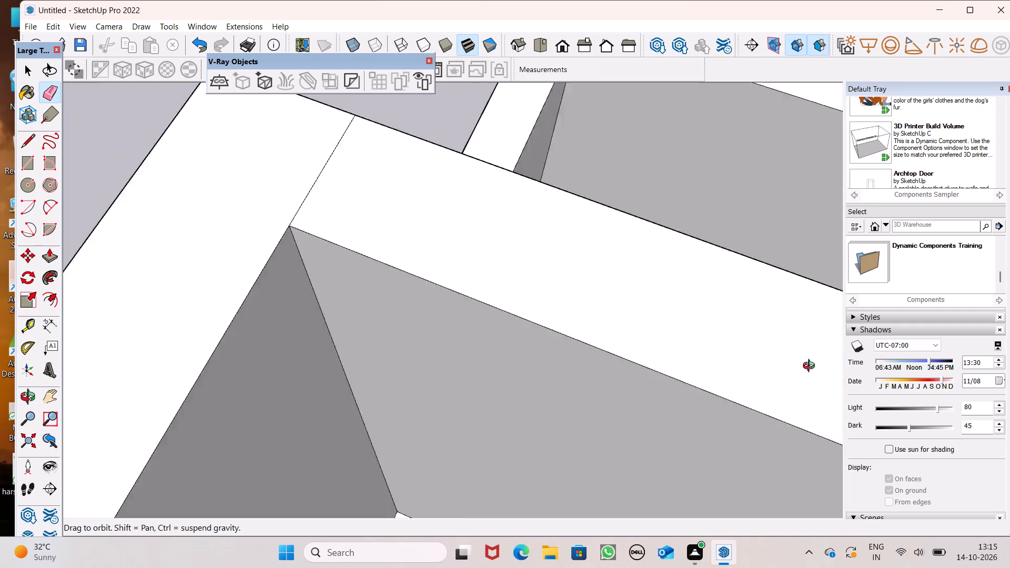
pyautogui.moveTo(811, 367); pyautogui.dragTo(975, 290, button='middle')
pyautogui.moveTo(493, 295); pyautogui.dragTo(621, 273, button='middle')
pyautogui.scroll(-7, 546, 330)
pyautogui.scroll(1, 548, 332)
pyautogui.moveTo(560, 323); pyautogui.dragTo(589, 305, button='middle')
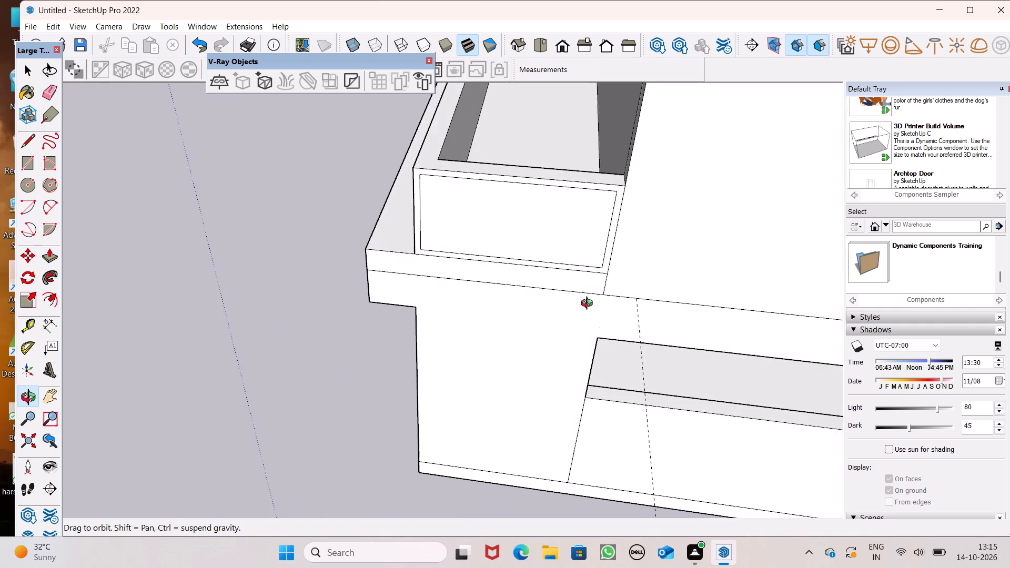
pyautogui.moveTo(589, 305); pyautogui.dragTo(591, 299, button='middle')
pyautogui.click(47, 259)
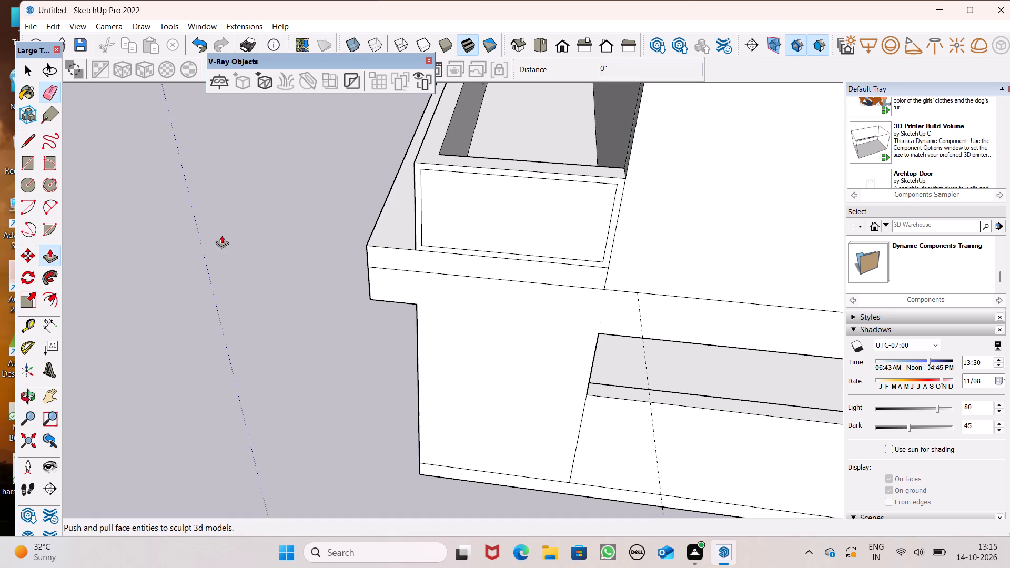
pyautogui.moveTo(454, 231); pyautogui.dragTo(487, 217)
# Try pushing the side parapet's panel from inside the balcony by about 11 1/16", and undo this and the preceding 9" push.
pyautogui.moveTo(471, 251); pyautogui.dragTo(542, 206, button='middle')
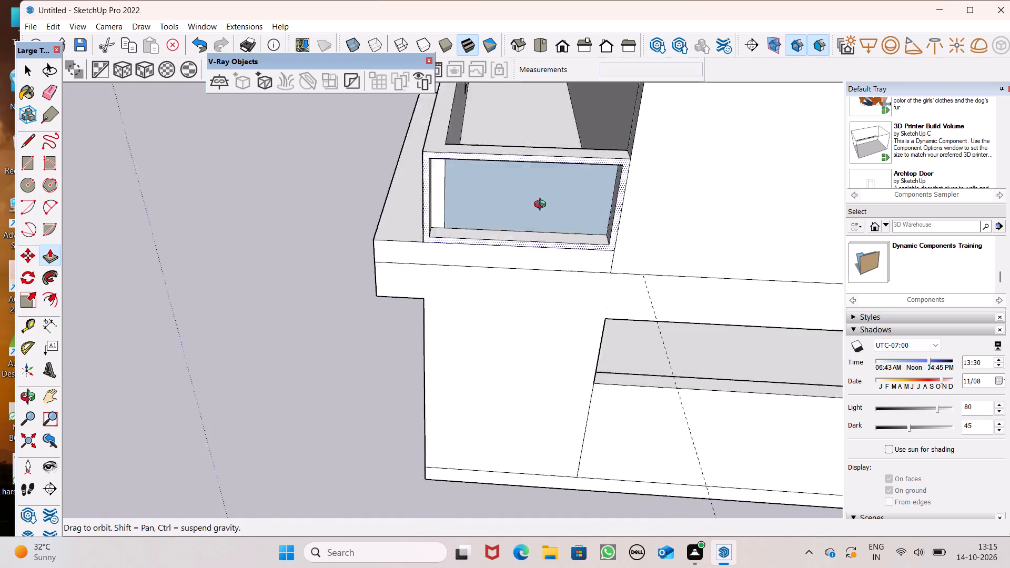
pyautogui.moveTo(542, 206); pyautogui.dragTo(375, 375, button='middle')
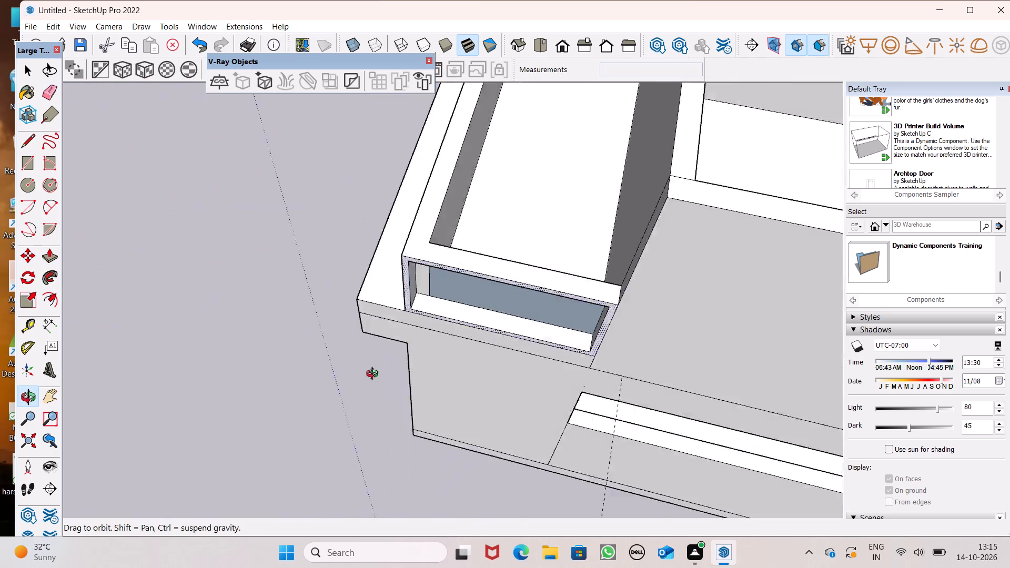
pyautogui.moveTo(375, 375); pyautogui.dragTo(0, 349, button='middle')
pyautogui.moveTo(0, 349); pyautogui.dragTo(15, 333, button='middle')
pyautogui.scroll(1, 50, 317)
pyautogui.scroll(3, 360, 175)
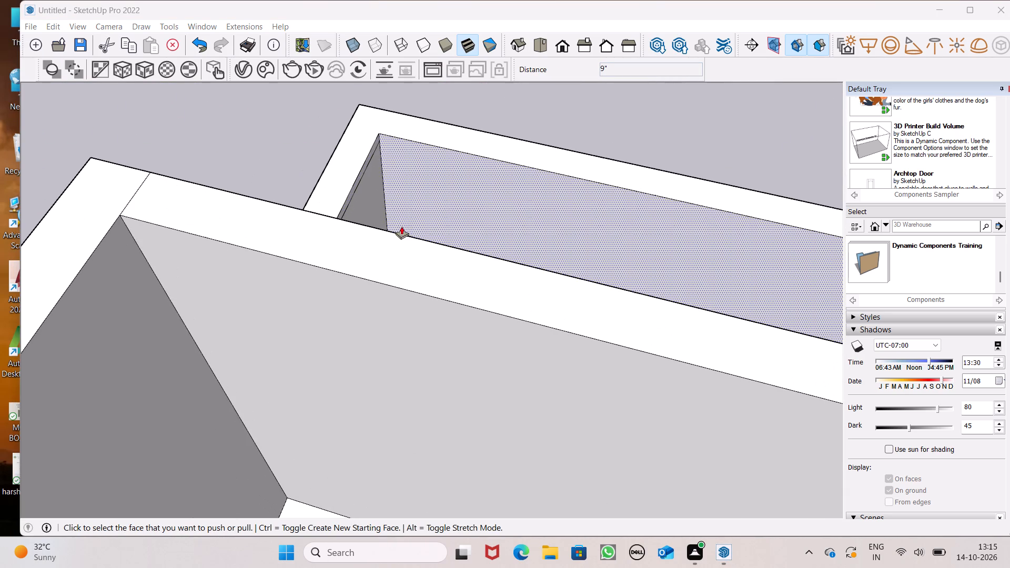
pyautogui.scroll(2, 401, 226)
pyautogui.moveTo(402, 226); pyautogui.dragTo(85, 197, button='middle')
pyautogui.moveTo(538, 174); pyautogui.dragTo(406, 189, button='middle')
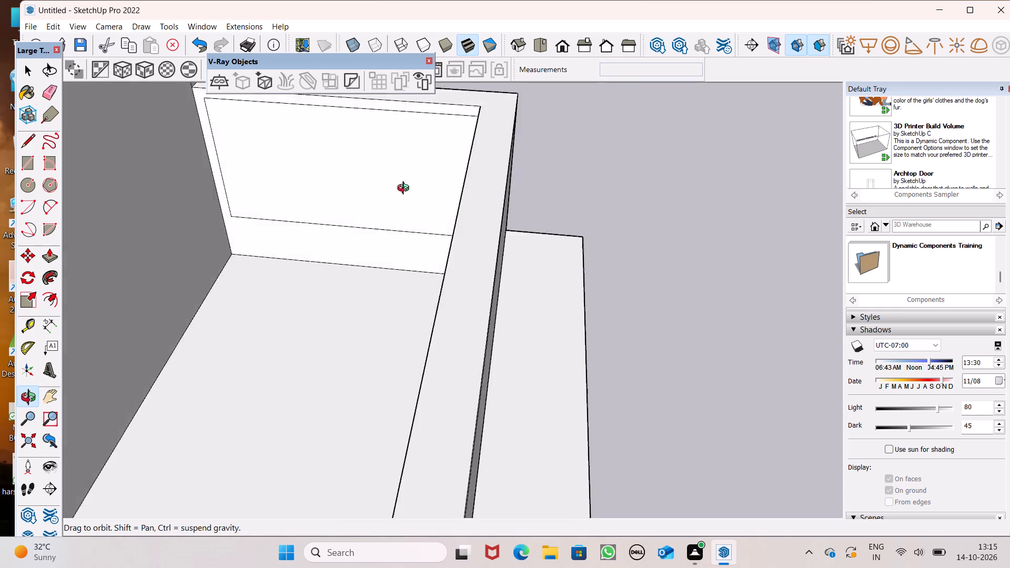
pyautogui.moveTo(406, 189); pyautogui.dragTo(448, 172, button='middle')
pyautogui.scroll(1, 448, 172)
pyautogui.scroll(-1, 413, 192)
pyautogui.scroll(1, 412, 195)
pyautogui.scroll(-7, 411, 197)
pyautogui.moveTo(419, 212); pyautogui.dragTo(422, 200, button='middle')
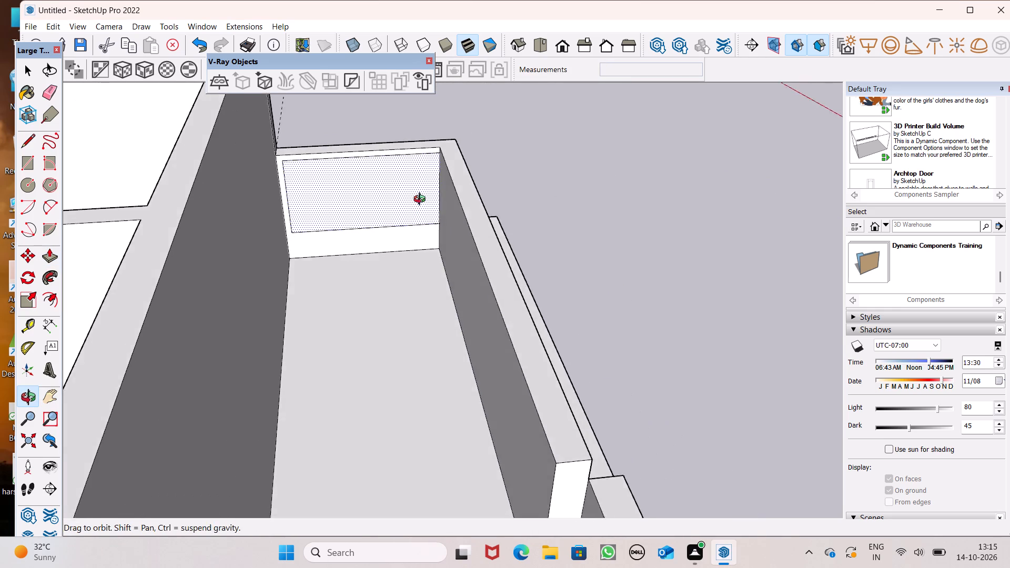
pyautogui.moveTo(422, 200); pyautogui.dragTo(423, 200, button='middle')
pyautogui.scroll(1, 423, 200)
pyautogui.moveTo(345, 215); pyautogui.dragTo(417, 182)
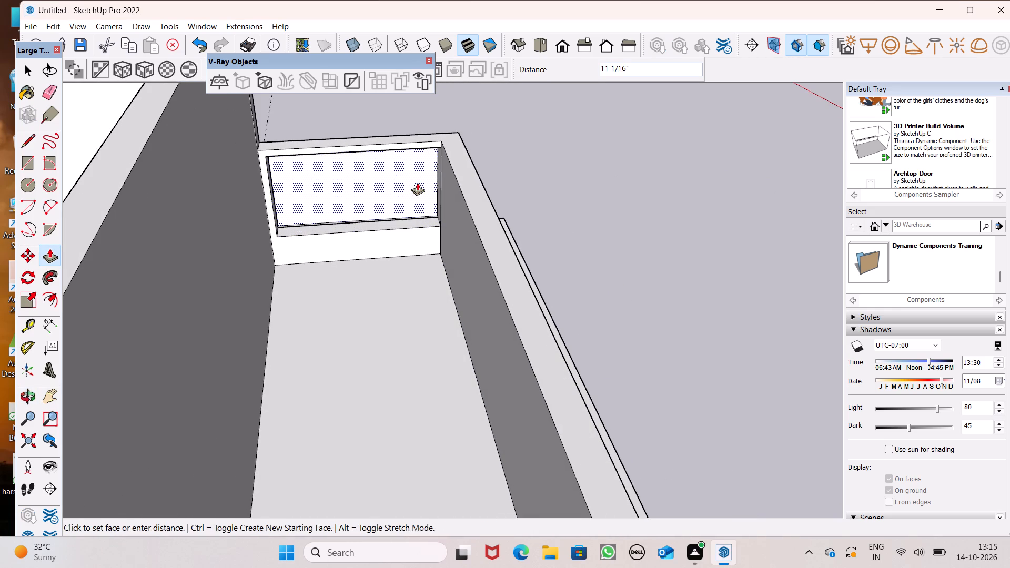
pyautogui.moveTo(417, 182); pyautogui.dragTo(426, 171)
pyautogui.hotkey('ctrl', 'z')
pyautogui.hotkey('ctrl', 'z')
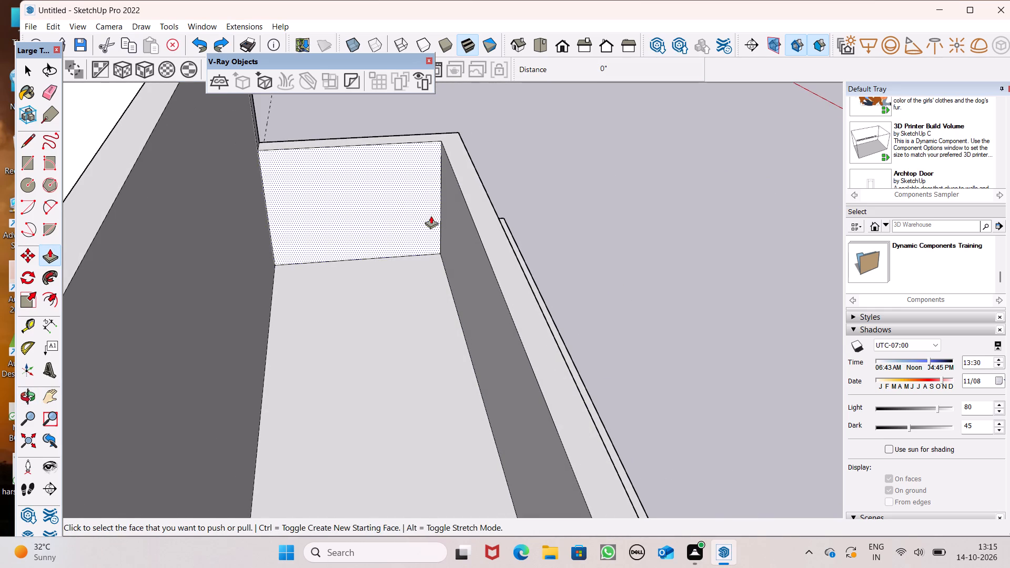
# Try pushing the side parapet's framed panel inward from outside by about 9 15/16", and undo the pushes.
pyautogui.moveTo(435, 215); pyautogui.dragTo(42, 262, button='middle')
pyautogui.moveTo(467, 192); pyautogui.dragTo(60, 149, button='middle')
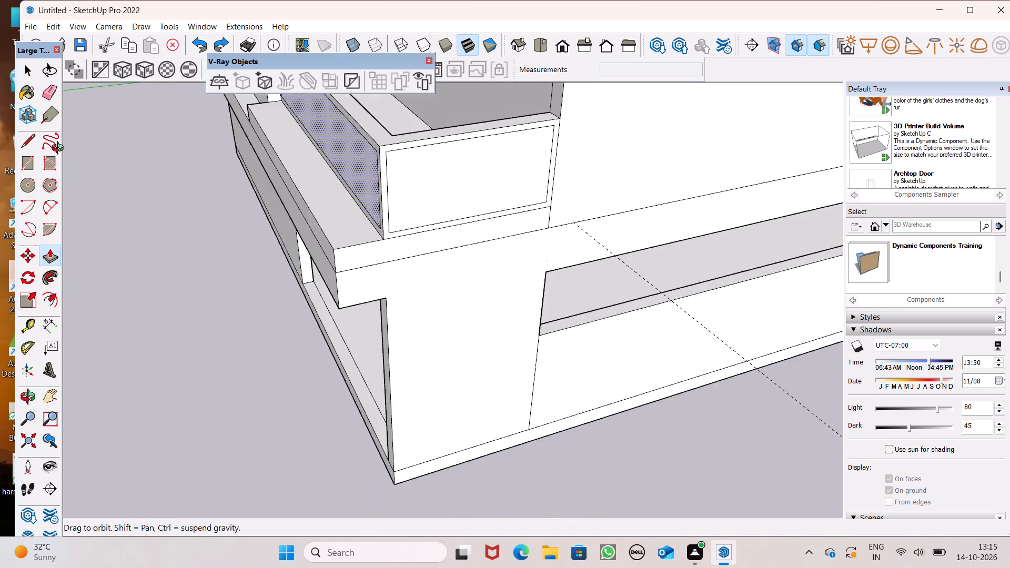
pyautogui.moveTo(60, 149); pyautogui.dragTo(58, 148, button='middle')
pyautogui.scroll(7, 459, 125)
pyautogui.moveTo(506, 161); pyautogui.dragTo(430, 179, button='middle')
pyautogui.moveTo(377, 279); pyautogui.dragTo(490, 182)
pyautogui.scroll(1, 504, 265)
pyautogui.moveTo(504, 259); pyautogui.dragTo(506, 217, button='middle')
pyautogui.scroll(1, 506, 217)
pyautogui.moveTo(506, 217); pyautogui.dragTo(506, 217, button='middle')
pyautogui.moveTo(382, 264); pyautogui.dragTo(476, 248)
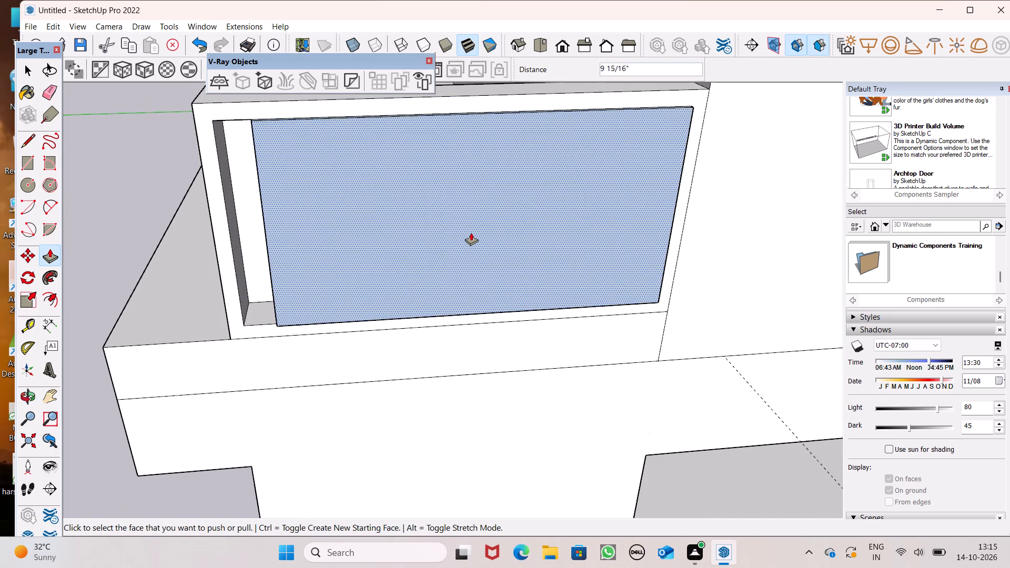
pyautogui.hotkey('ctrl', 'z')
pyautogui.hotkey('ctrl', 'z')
# Undo the inner-face edge erasures and the frame offset on the side parapet's outer face.
pyautogui.middleClick(409, 251)
pyautogui.scroll(1, 412, 251)
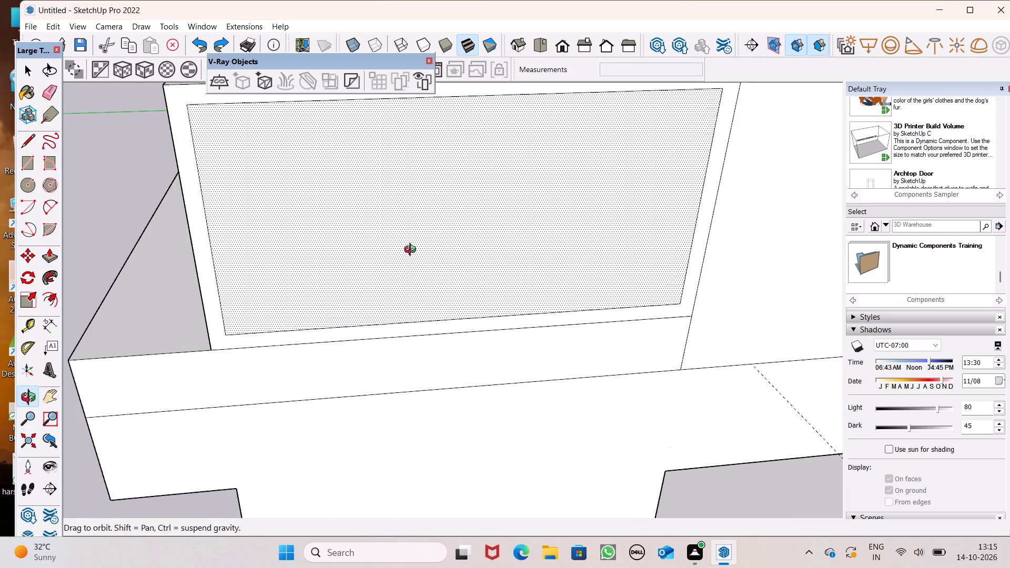
pyautogui.hotkey('ctrl', 'z')
pyautogui.hotkey('ctrl', 'z')
pyautogui.hotkey('ctrl', 'z')
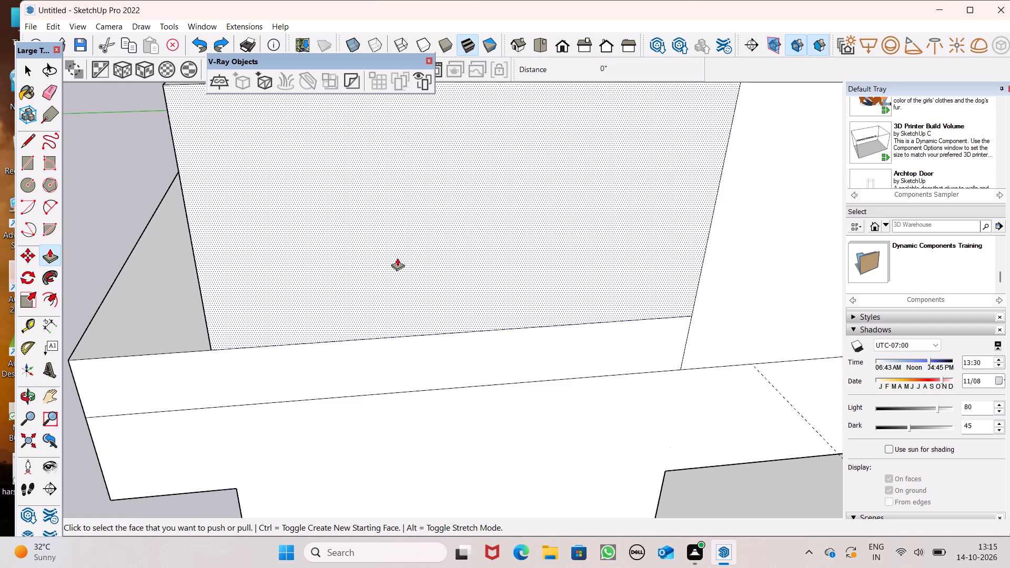
# Offset the outline of the side parapet's plain outer face inward to form a new narrow frame.
pyautogui.scroll(-3, 443, 249)
pyautogui.moveTo(439, 258); pyautogui.dragTo(769, 197, button='middle')
pyautogui.scroll(-6, 609, 204)
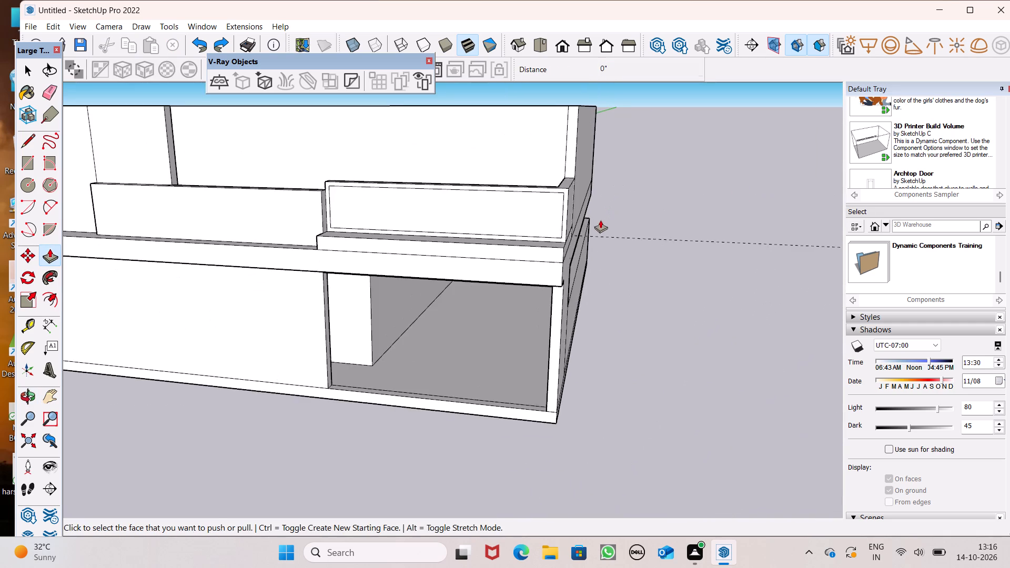
pyautogui.moveTo(600, 220); pyautogui.dragTo(362, 332, button='middle')
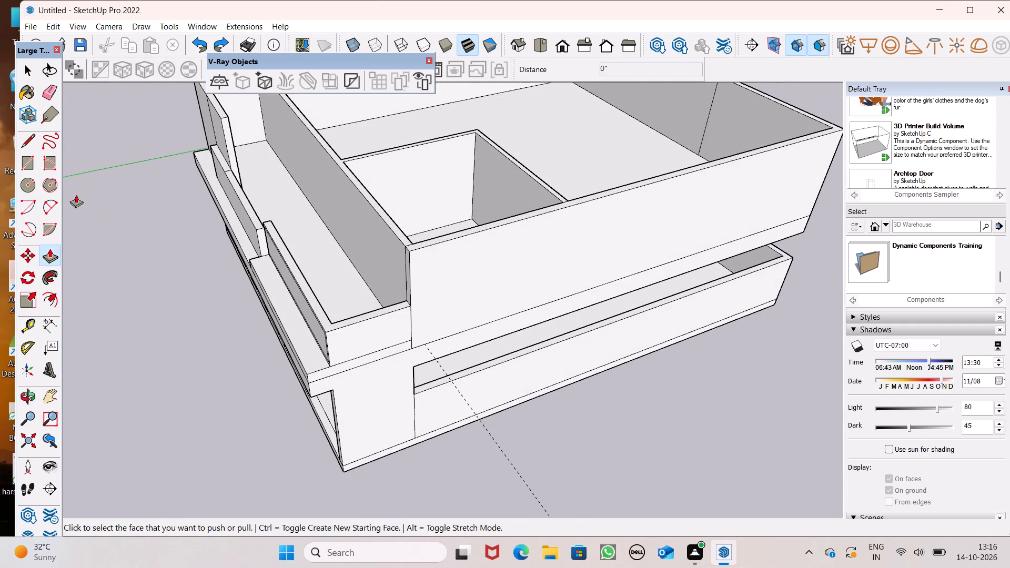
pyautogui.click(21, 157)
pyautogui.moveTo(319, 312); pyautogui.dragTo(190, 250, button='middle')
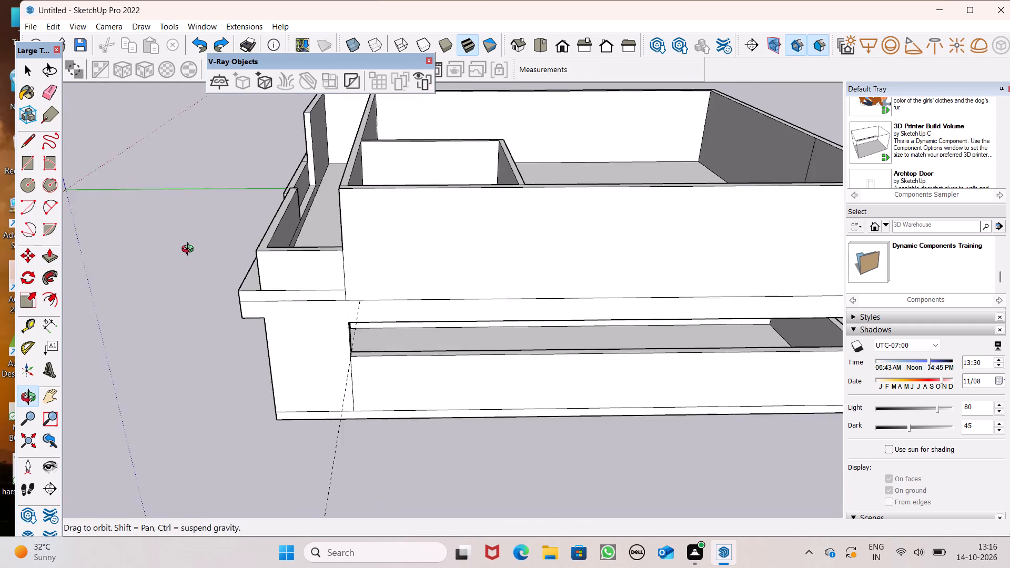
pyautogui.moveTo(190, 250); pyautogui.dragTo(189, 250, button='middle')
pyautogui.click(57, 298)
pyautogui.scroll(8, 215, 249)
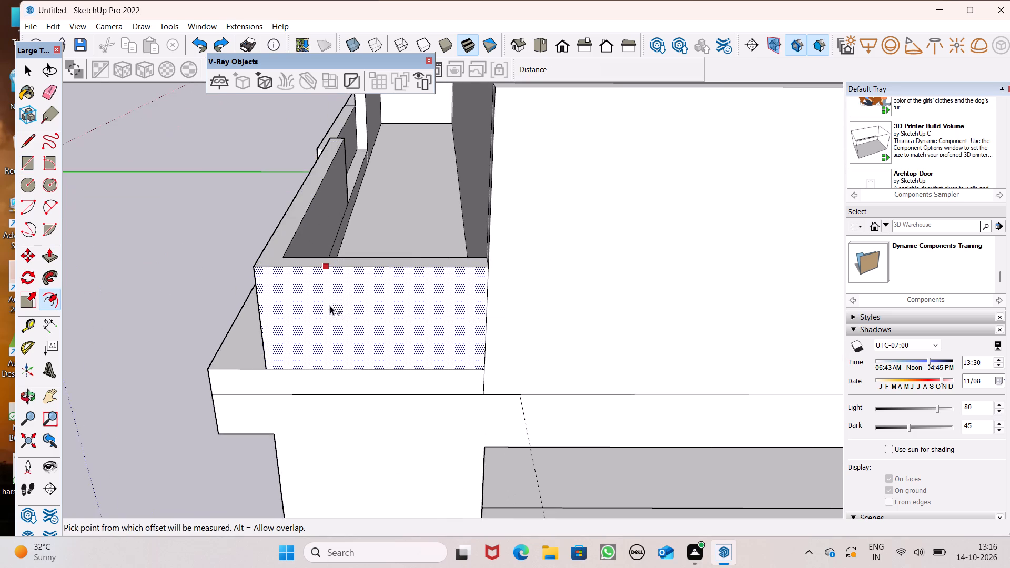
pyautogui.scroll(4, 334, 307)
pyautogui.moveTo(332, 294); pyautogui.dragTo(331, 274)
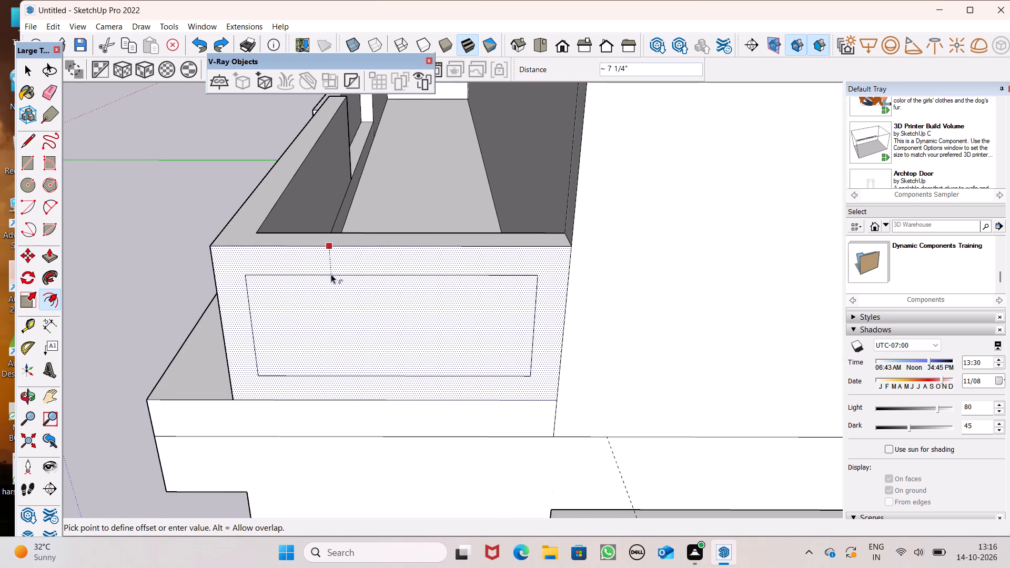
pyautogui.moveTo(331, 274); pyautogui.dragTo(328, 262)
pyautogui.tripleClick(328, 261)
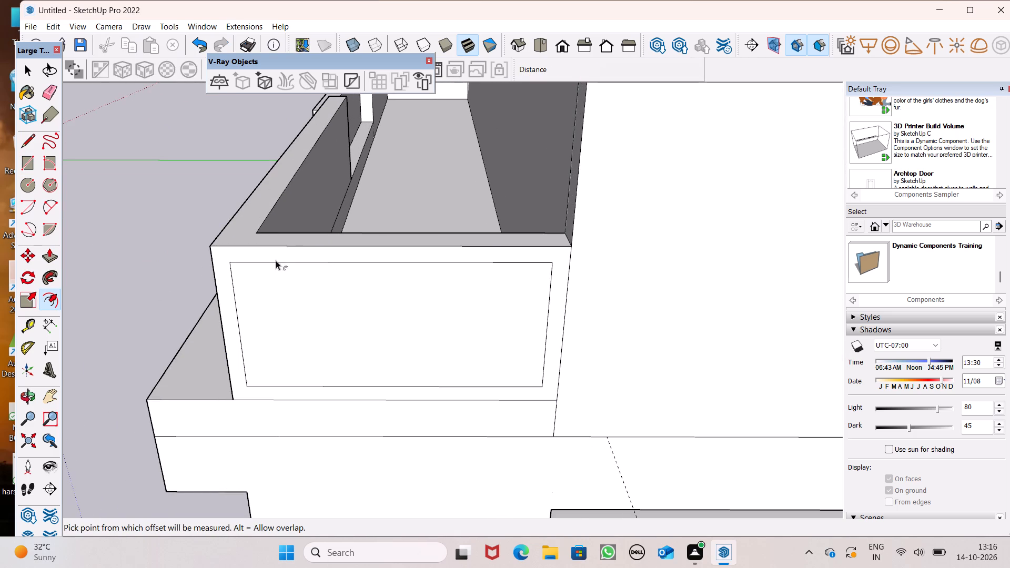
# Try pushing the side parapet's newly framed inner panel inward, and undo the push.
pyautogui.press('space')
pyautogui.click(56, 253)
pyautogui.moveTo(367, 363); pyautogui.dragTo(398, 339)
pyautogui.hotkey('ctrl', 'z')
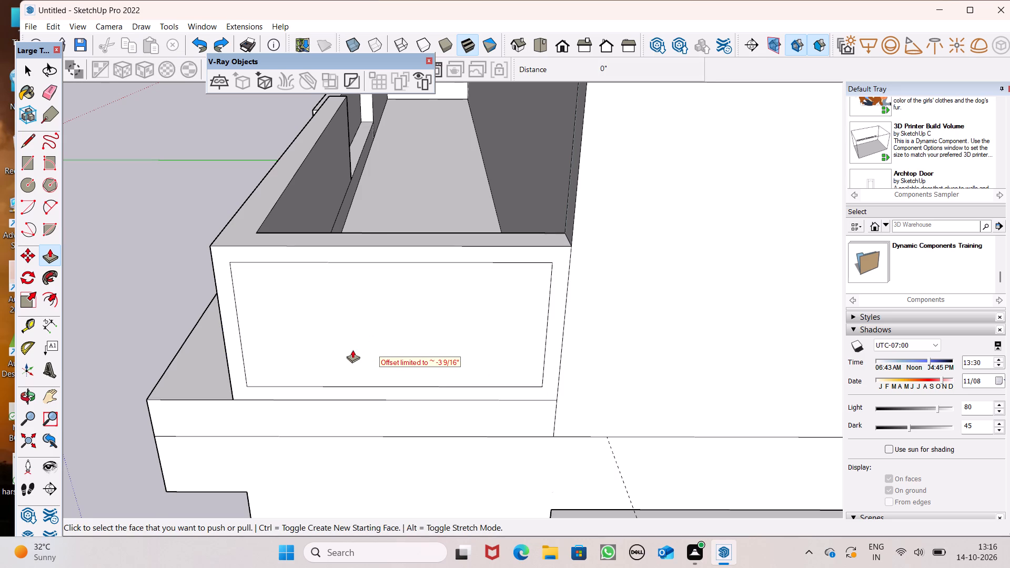
# Push the inner panel of the side parapet's new frame inward to form a recess.
pyautogui.moveTo(352, 350); pyautogui.dragTo(424, 322)
pyautogui.scroll(1, 395, 350)
pyautogui.moveTo(395, 350); pyautogui.dragTo(400, 337, button='middle')
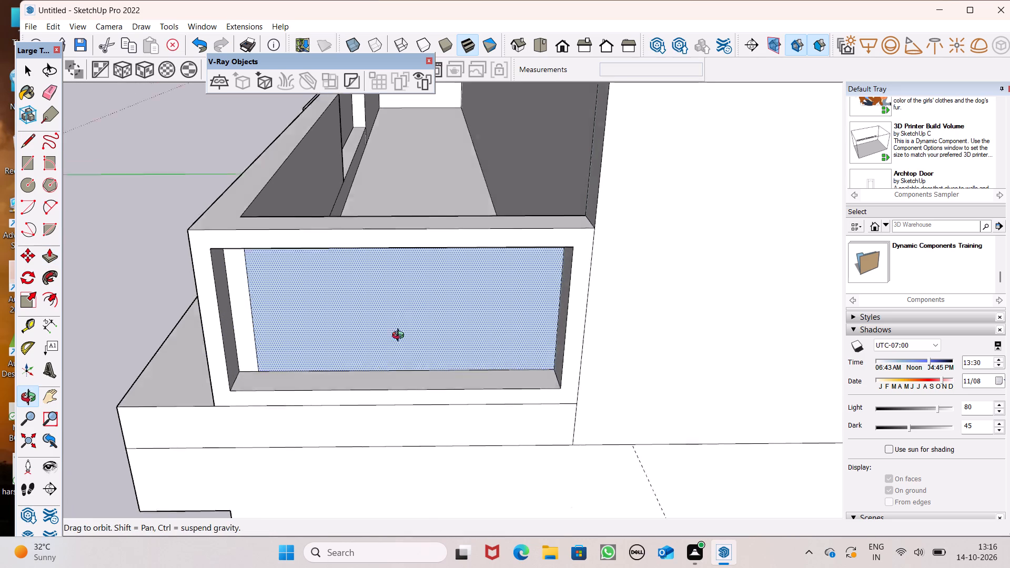
# Push the front parapet's inner face about 4 13/16" toward its outer side to thin the parapet.
pyautogui.moveTo(400, 337); pyautogui.dragTo(415, 344, button='middle')
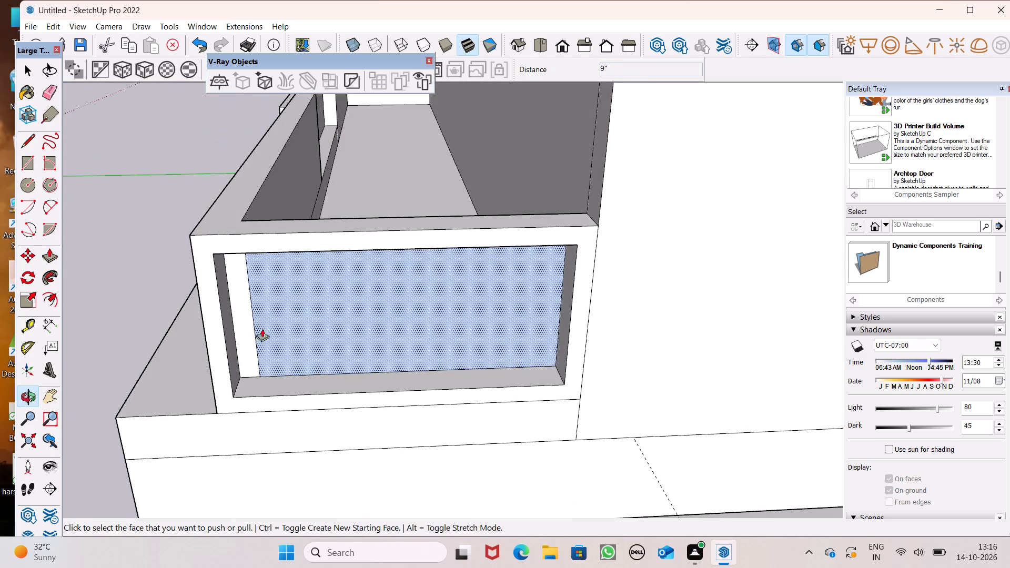
pyautogui.scroll(4, 250, 330)
pyautogui.moveTo(248, 333); pyautogui.dragTo(249, 383, button='middle')
pyautogui.scroll(1, 248, 333)
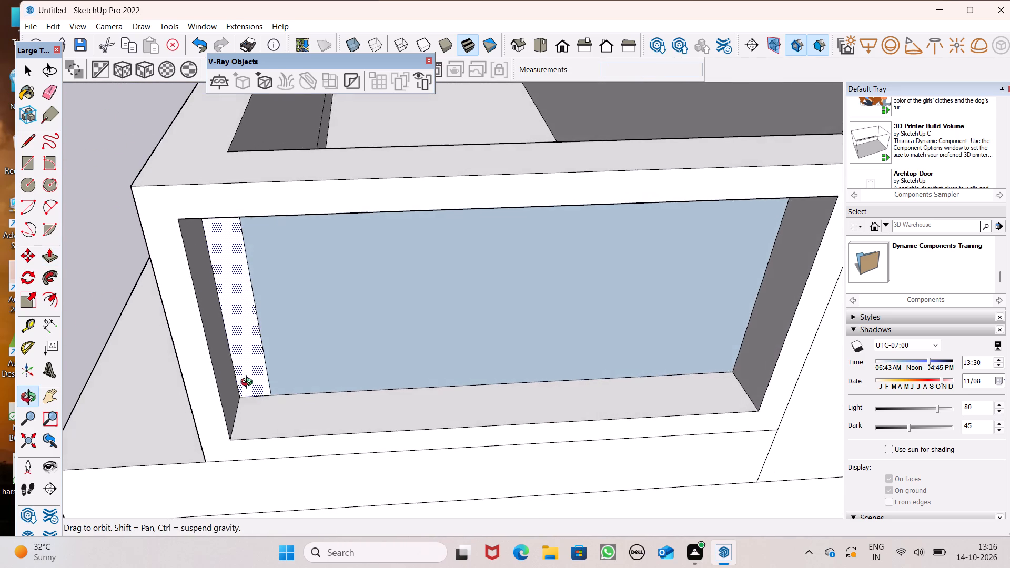
pyautogui.moveTo(249, 383); pyautogui.dragTo(247, 384, button='middle')
pyautogui.click(61, 253)
pyautogui.moveTo(284, 252); pyautogui.dragTo(287, 266, button='middle')
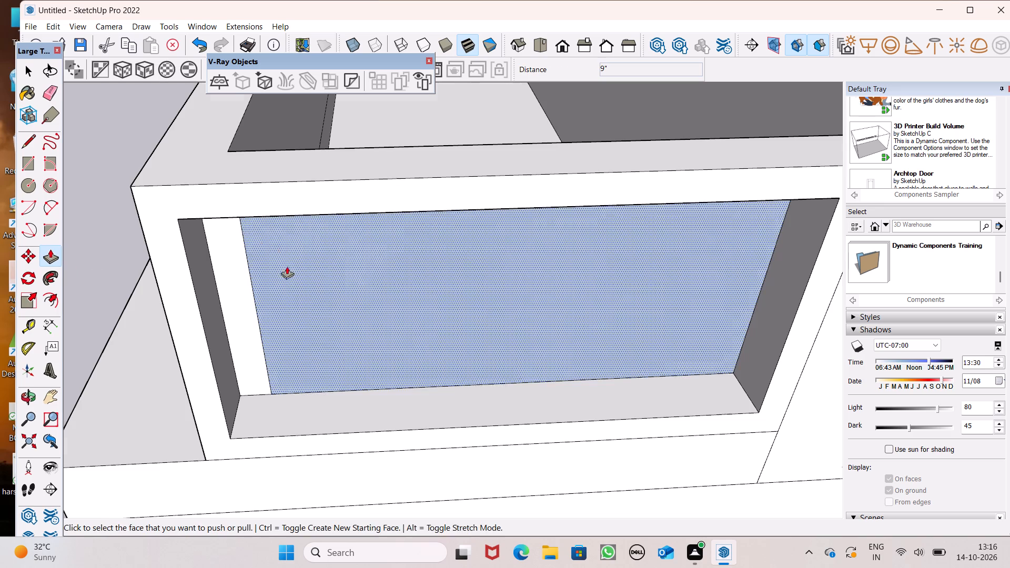
pyautogui.moveTo(287, 266); pyautogui.dragTo(261, 303, button='middle')
pyautogui.moveTo(259, 141); pyautogui.dragTo(238, 140)
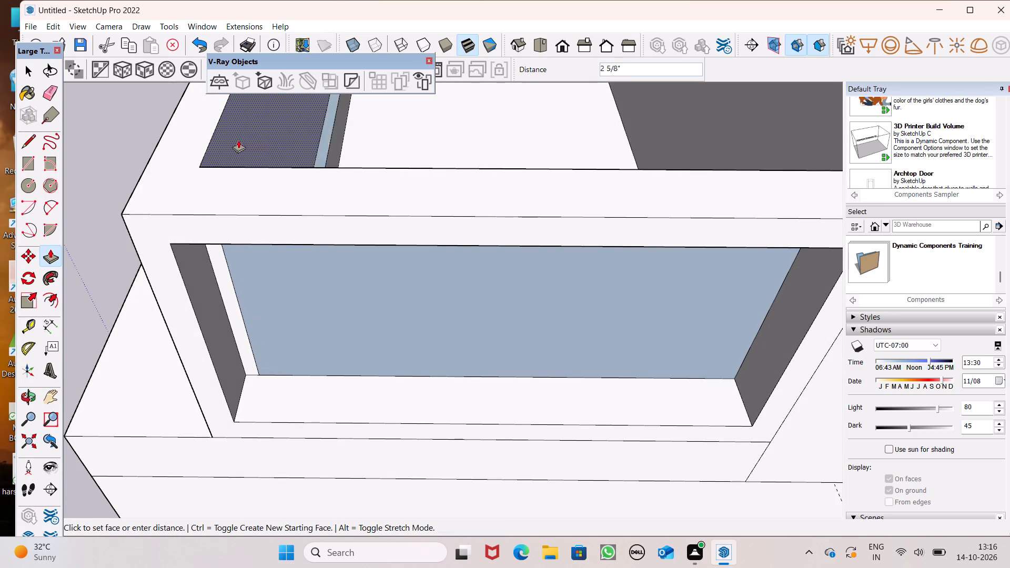
pyautogui.moveTo(238, 140); pyautogui.dragTo(210, 143)
# Examine the thinned front parapet, its corner with the side parapet and the curb strip along the balcony floor.
pyautogui.scroll(1, 268, 205)
pyautogui.scroll(-5, 272, 211)
pyautogui.moveTo(382, 260); pyautogui.dragTo(380, 300, button='middle')
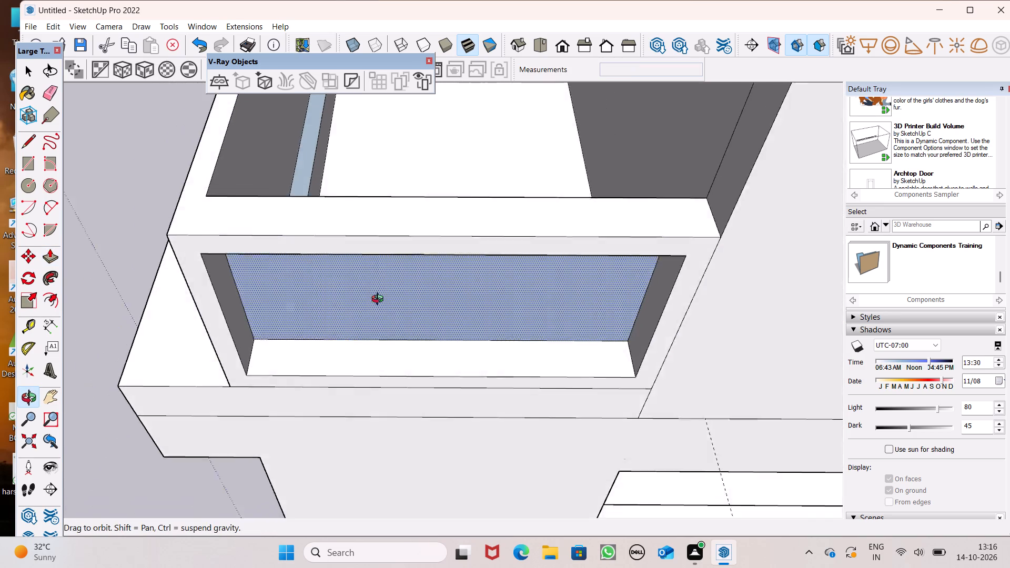
pyautogui.moveTo(380, 300); pyautogui.dragTo(344, 399, button='middle')
pyautogui.scroll(-1, 345, 392)
pyautogui.scroll(-8, 369, 317)
pyautogui.moveTo(401, 315); pyautogui.dragTo(215, 323, button='middle')
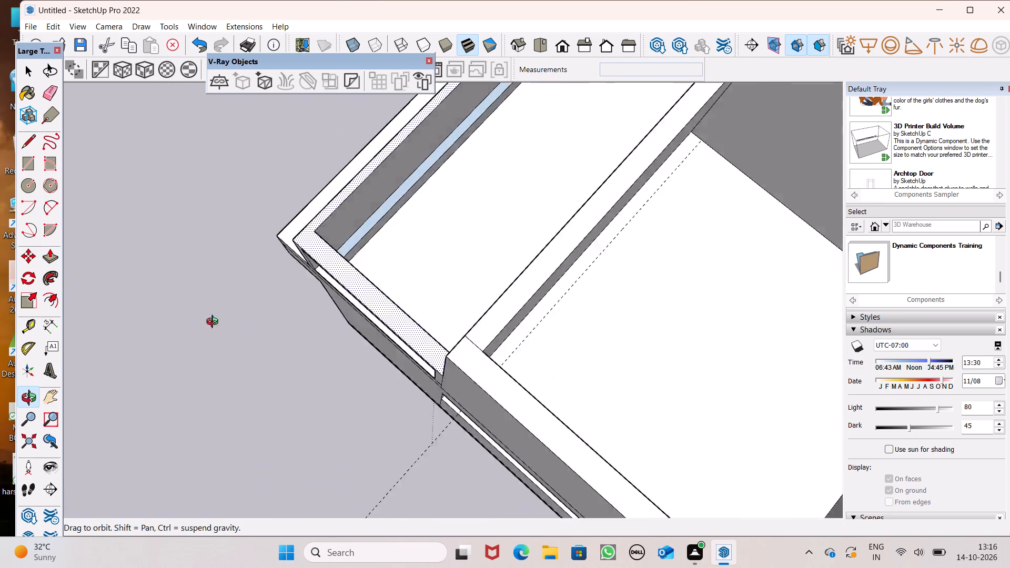
pyautogui.moveTo(215, 323); pyautogui.dragTo(262, 245, button='middle')
pyautogui.scroll(4, 309, 155)
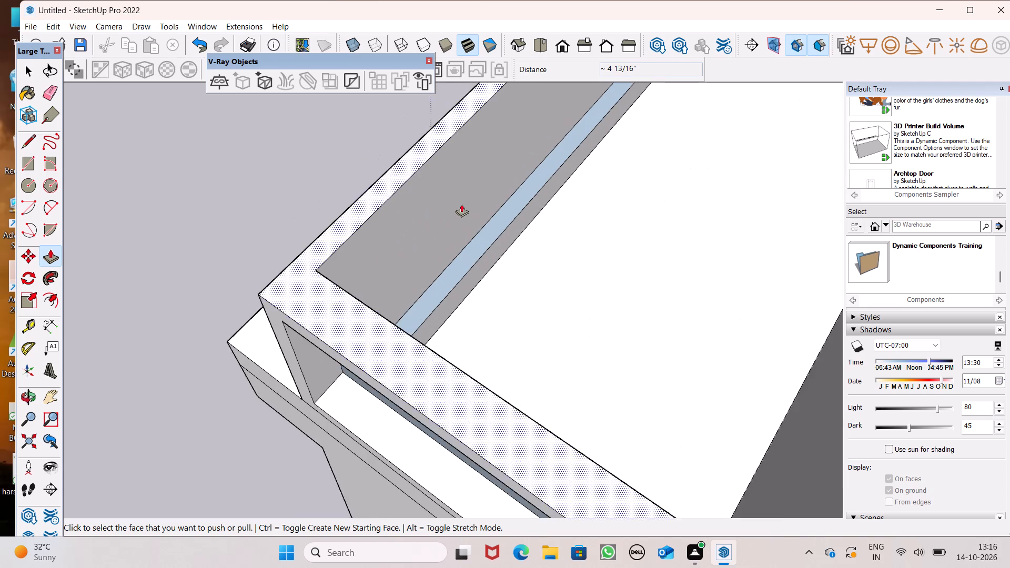
pyautogui.scroll(6, 461, 204)
pyautogui.scroll(-5, 606, 247)
pyautogui.moveTo(581, 266); pyautogui.dragTo(635, 195, button='middle')
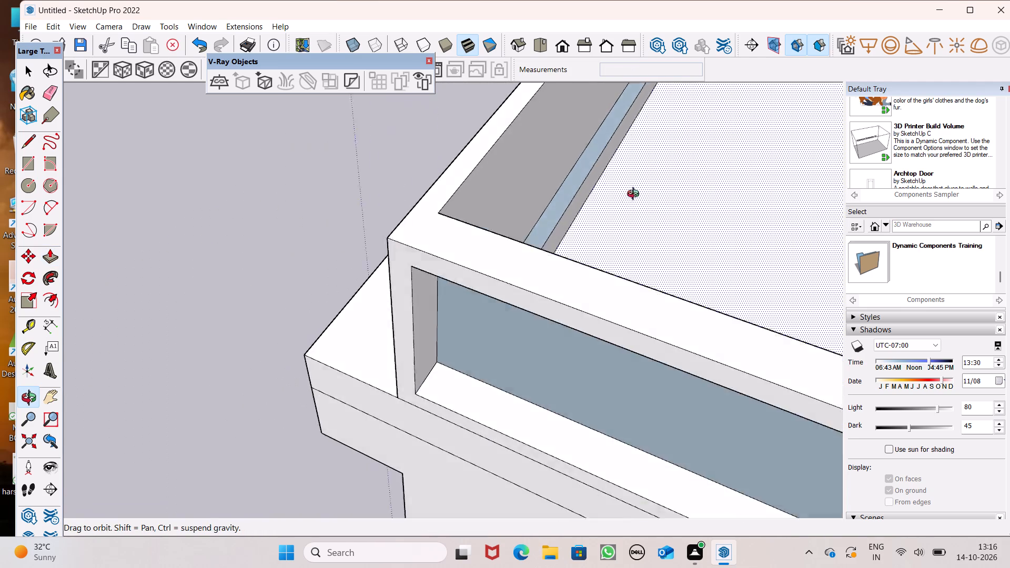
pyautogui.moveTo(635, 195); pyautogui.dragTo(516, 335, button='middle')
pyautogui.scroll(3, 513, 343)
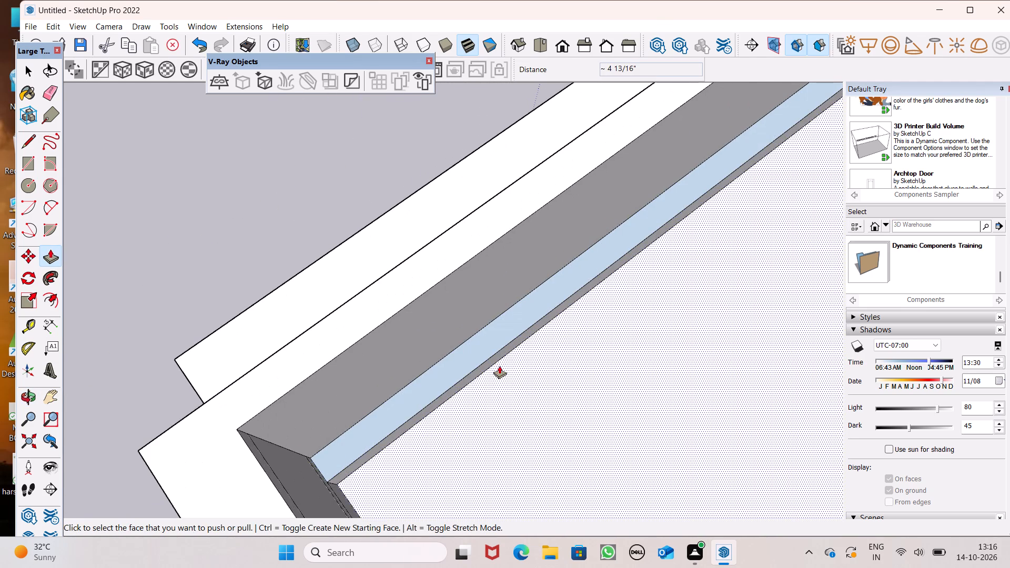
pyautogui.scroll(-7, 491, 319)
pyautogui.moveTo(507, 352); pyautogui.dragTo(1007, 285, button='middle')
pyautogui.scroll(1, 1007, 283)
pyautogui.scroll(-7, 693, 334)
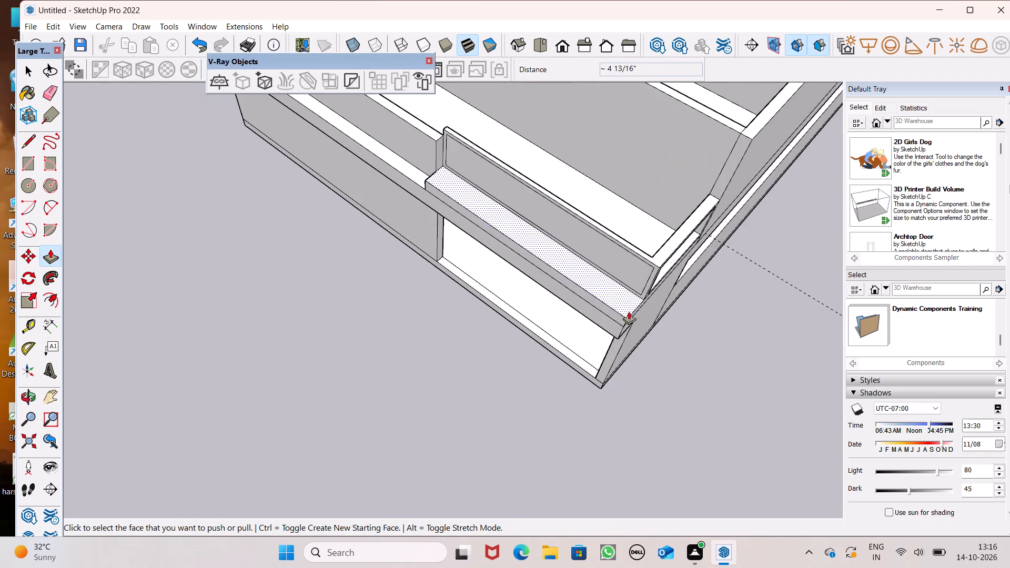
pyautogui.scroll(-5, 629, 313)
pyautogui.scroll(12, 547, 195)
pyautogui.moveTo(479, 321); pyautogui.dragTo(440, 300, button='middle')
pyautogui.scroll(1, 460, 294)
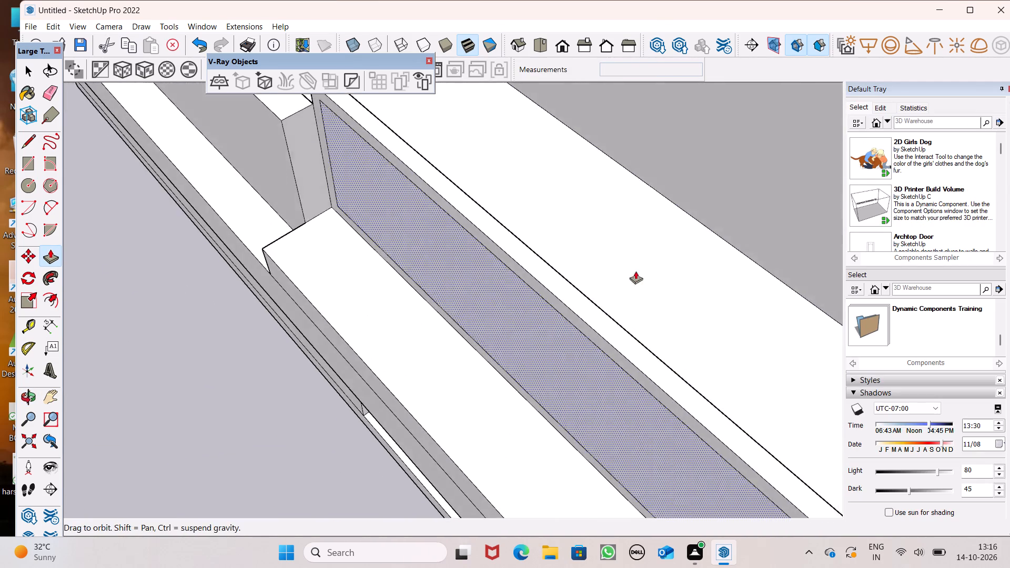
pyautogui.scroll(-5, 788, 222)
pyautogui.scroll(-4, 743, 253)
pyautogui.moveTo(755, 278); pyautogui.dragTo(494, 216, button='middle')
pyautogui.scroll(-4, 490, 204)
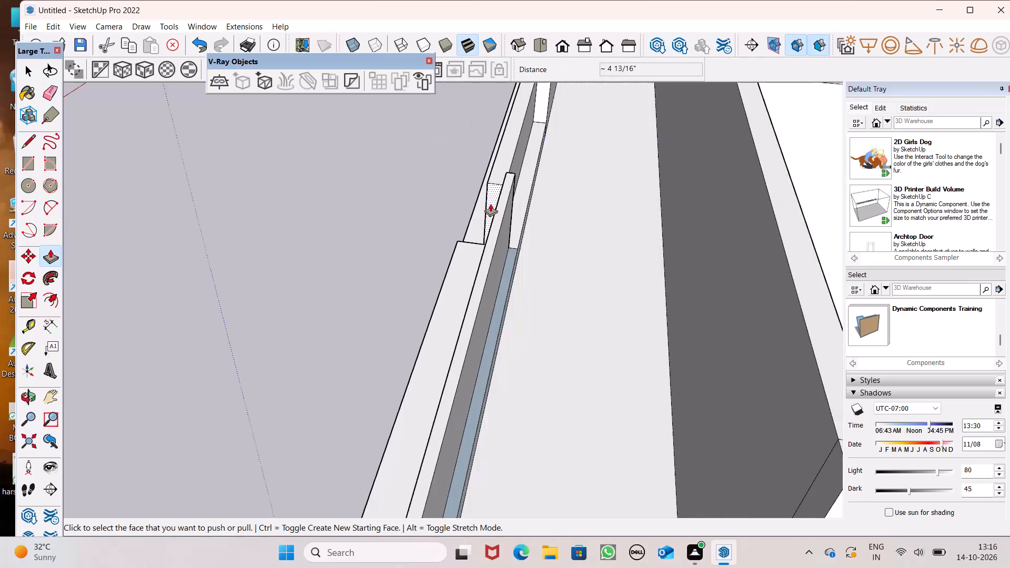
# Push the narrow vertical curb face along the front parapet's inner base toward the parapet.
pyautogui.moveTo(551, 372); pyautogui.dragTo(453, 353, button='middle')
pyautogui.scroll(11, 425, 348)
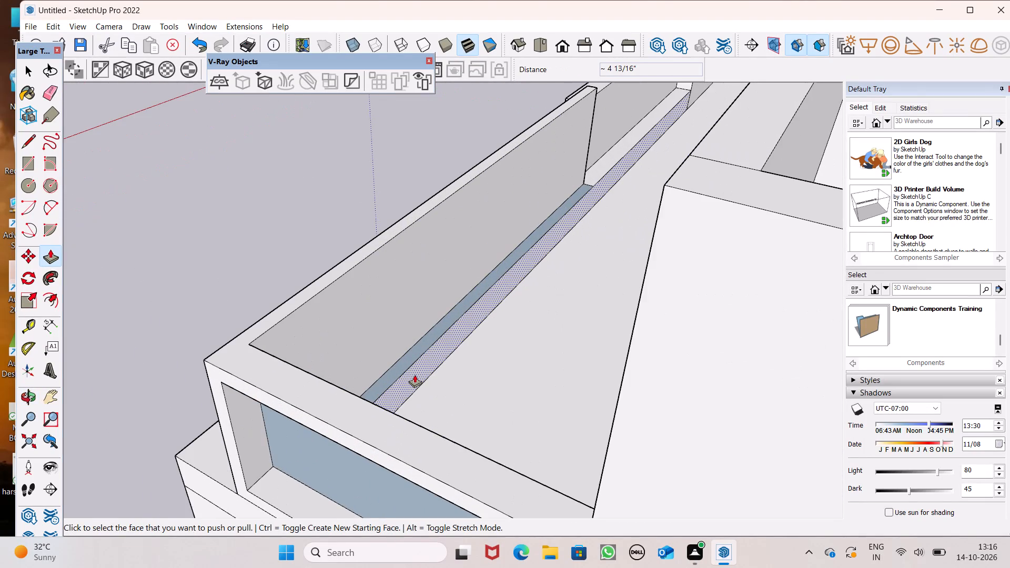
pyautogui.click(415, 374)
pyautogui.moveTo(415, 374); pyautogui.dragTo(393, 351)
pyautogui.scroll(-5, 469, 369)
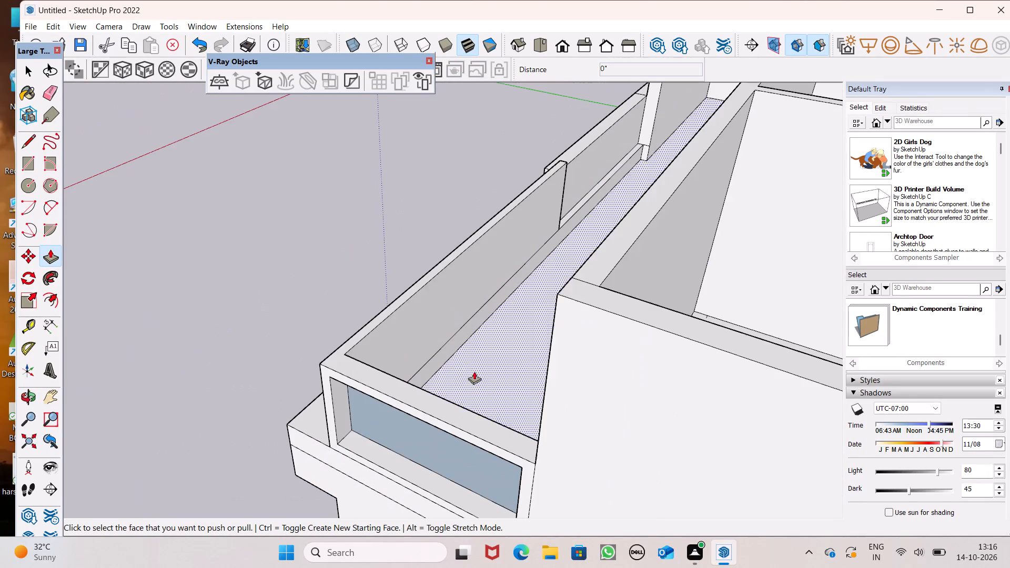
pyautogui.moveTo(471, 372); pyautogui.dragTo(548, 301, button='middle')
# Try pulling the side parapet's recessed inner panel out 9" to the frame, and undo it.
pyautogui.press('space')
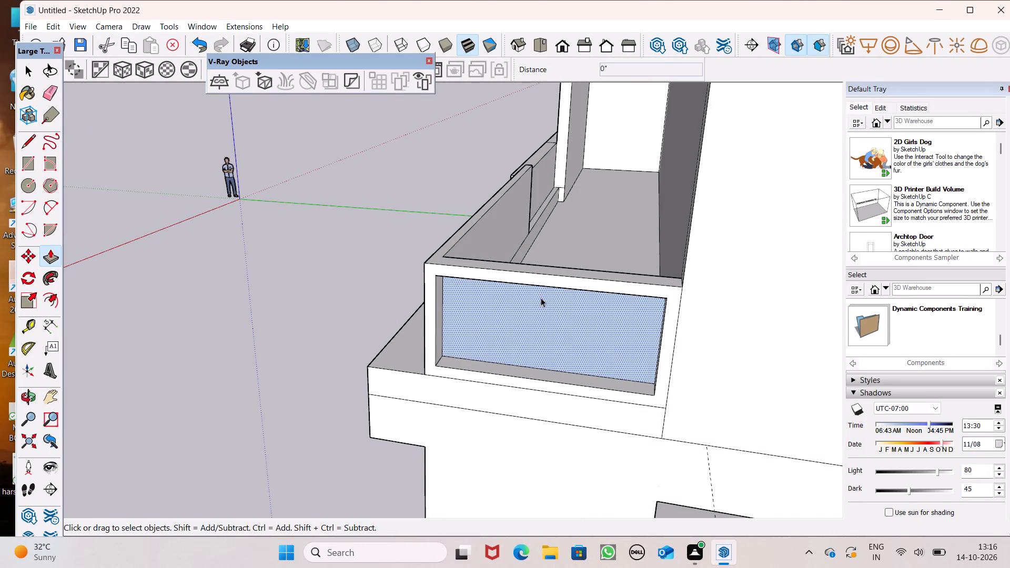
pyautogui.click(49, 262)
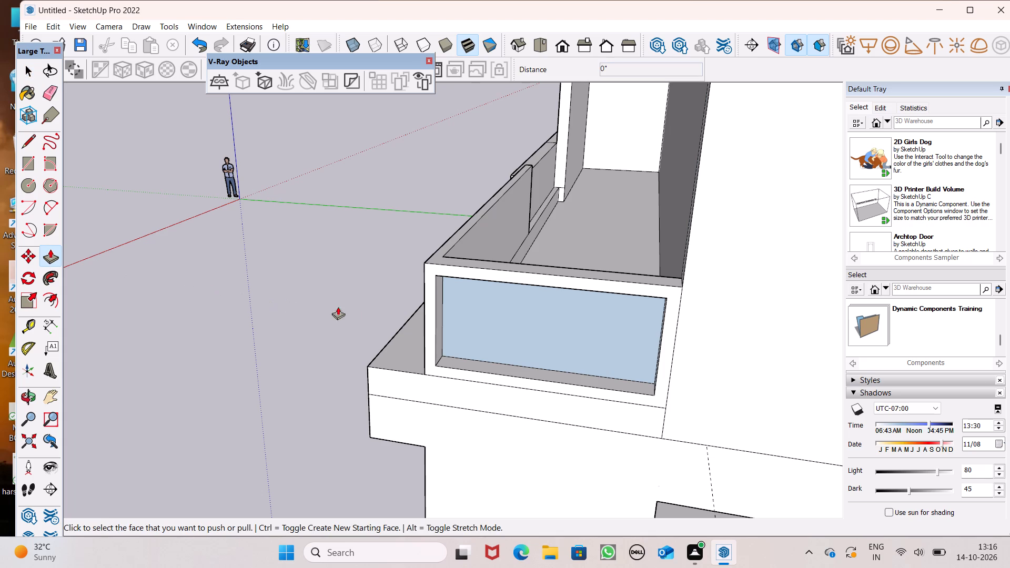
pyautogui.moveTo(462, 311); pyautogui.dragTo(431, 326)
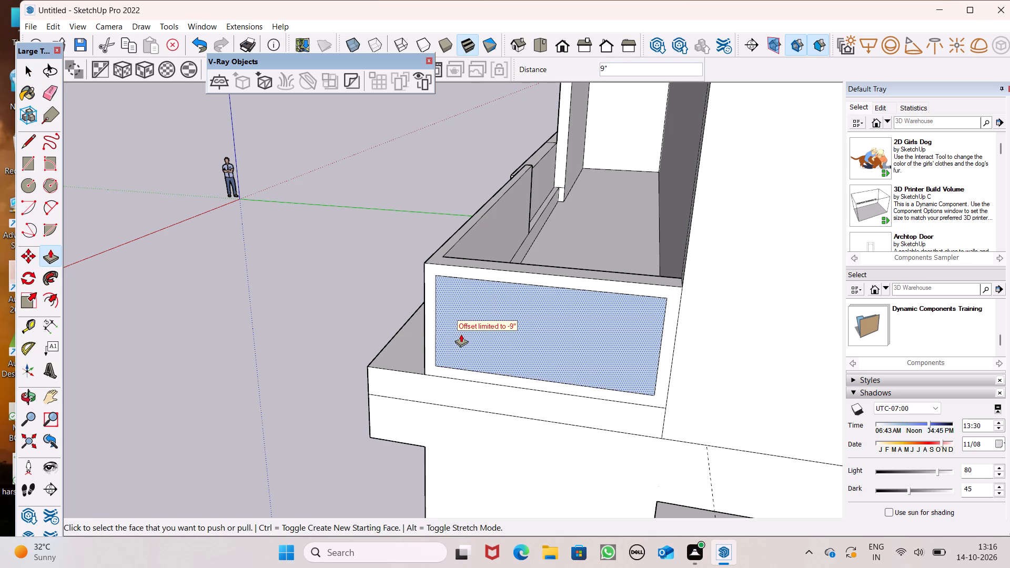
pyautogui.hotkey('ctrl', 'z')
# Push the side parapet's framed inner panel 9" inward to cut an opening through the wall.
pyautogui.moveTo(472, 334); pyautogui.dragTo(430, 293)
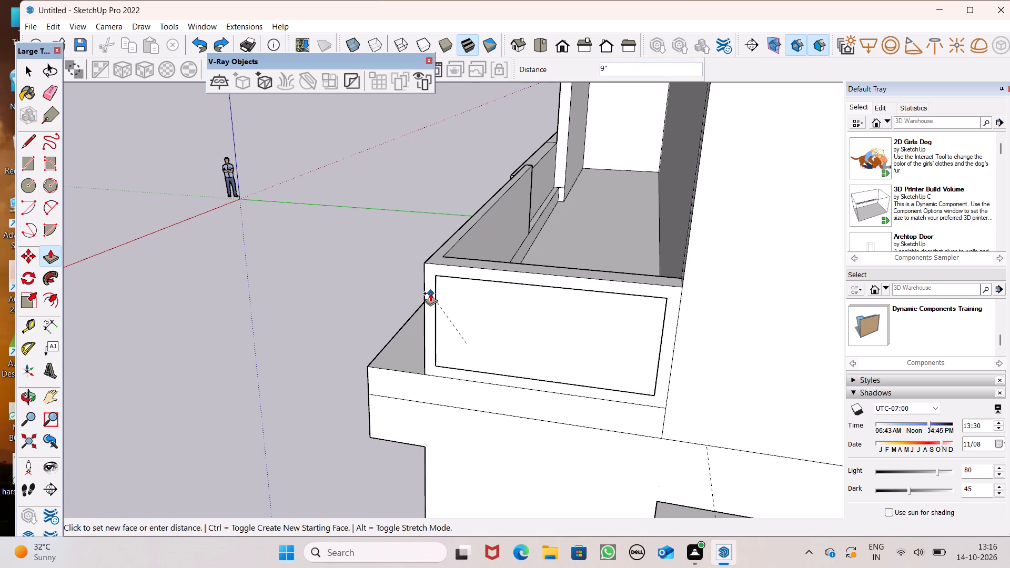
pyautogui.moveTo(430, 293); pyautogui.dragTo(430, 293)
pyautogui.scroll(1, 578, 351)
pyautogui.moveTo(580, 353); pyautogui.dragTo(646, 345, button='middle')
pyautogui.moveTo(558, 356); pyautogui.dragTo(571, 344)
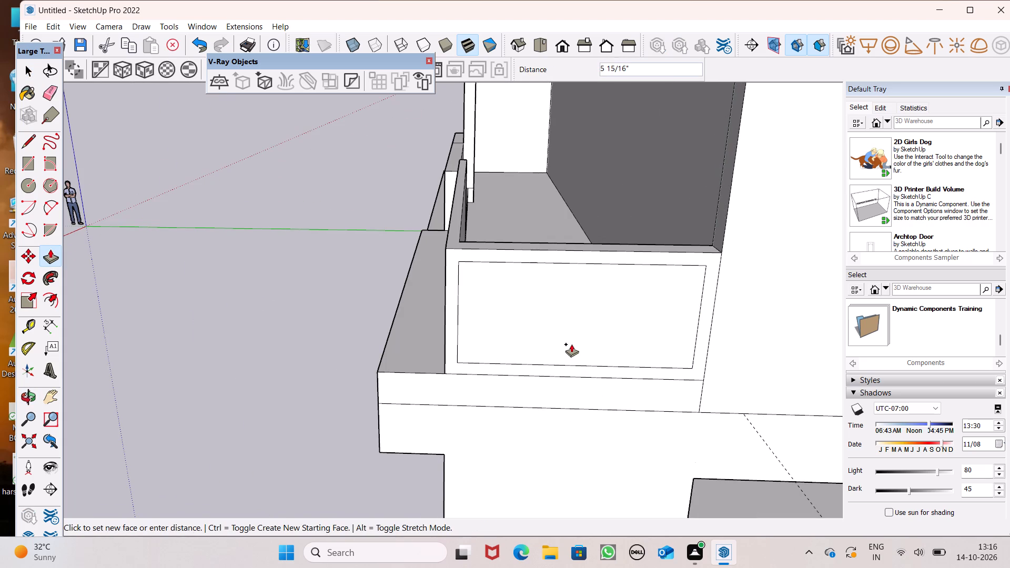
pyautogui.moveTo(571, 344); pyautogui.dragTo(625, 308)
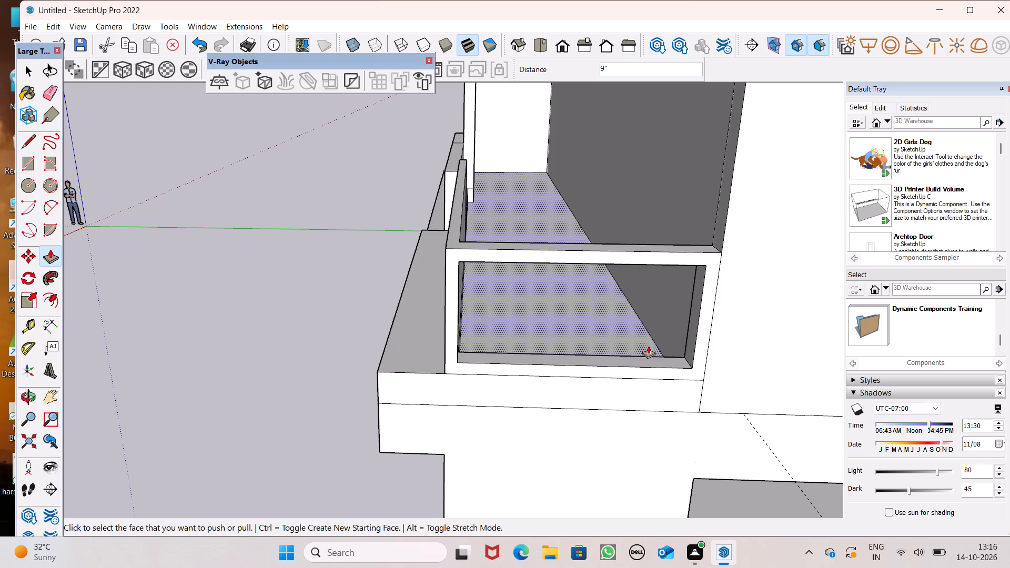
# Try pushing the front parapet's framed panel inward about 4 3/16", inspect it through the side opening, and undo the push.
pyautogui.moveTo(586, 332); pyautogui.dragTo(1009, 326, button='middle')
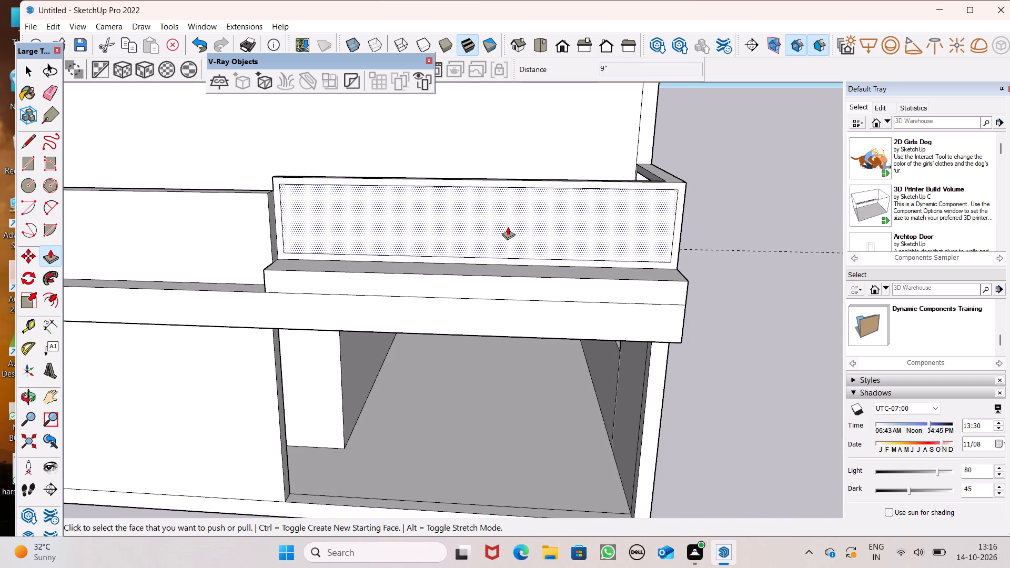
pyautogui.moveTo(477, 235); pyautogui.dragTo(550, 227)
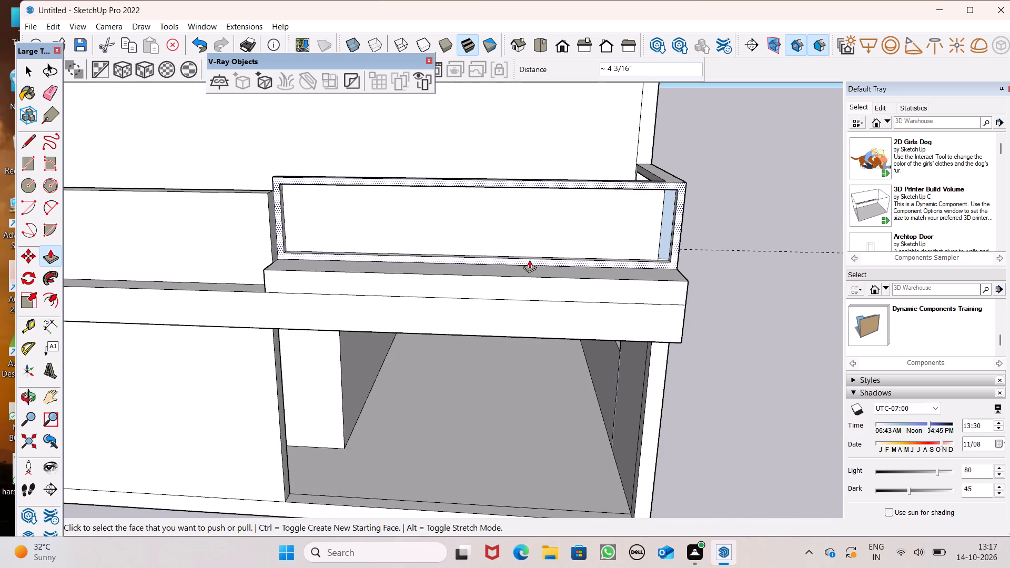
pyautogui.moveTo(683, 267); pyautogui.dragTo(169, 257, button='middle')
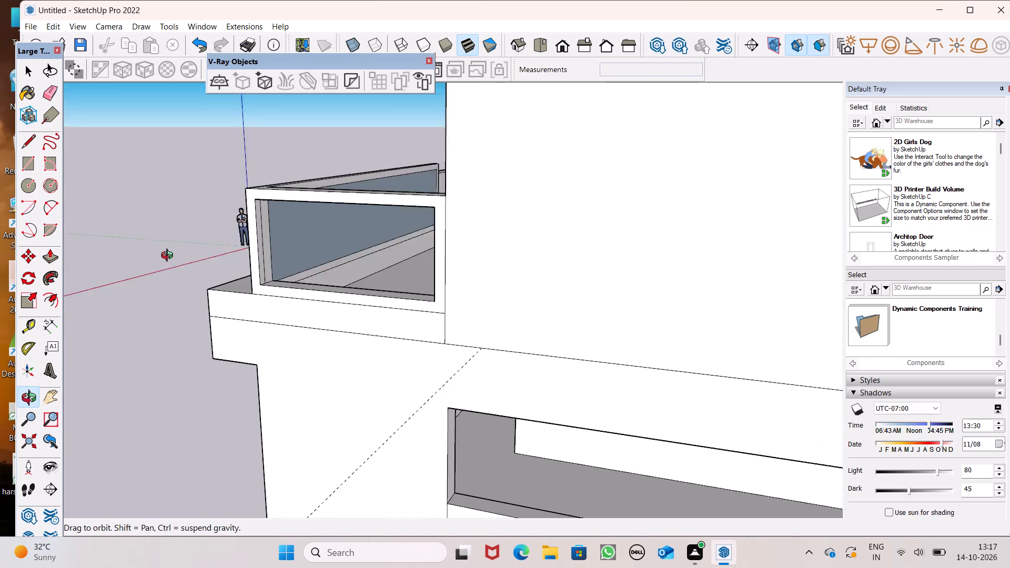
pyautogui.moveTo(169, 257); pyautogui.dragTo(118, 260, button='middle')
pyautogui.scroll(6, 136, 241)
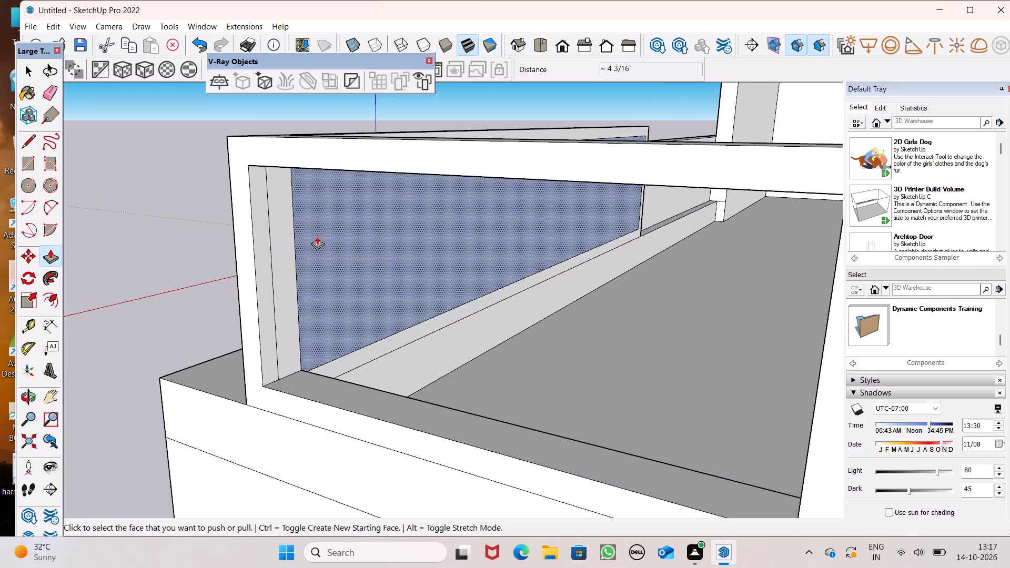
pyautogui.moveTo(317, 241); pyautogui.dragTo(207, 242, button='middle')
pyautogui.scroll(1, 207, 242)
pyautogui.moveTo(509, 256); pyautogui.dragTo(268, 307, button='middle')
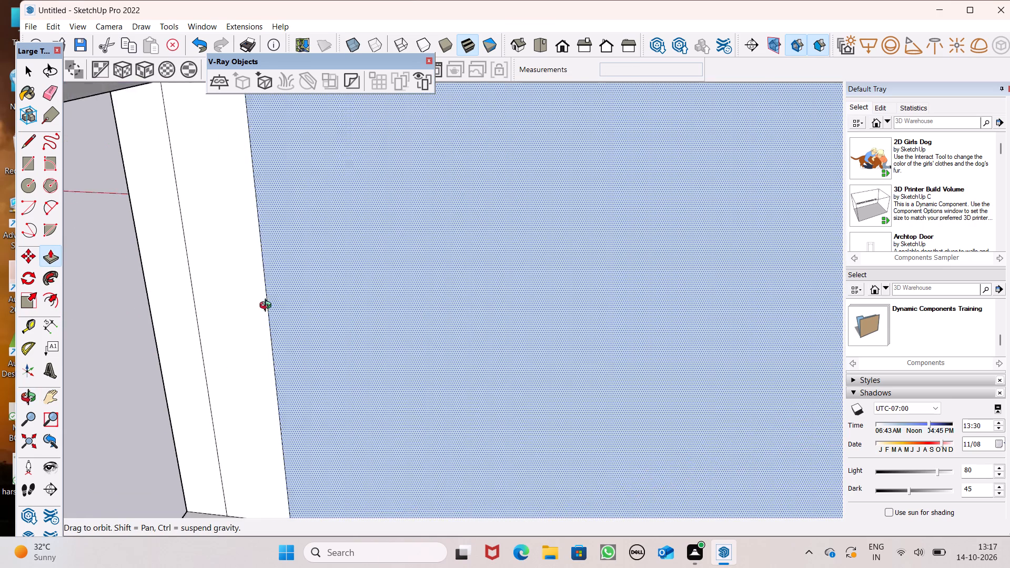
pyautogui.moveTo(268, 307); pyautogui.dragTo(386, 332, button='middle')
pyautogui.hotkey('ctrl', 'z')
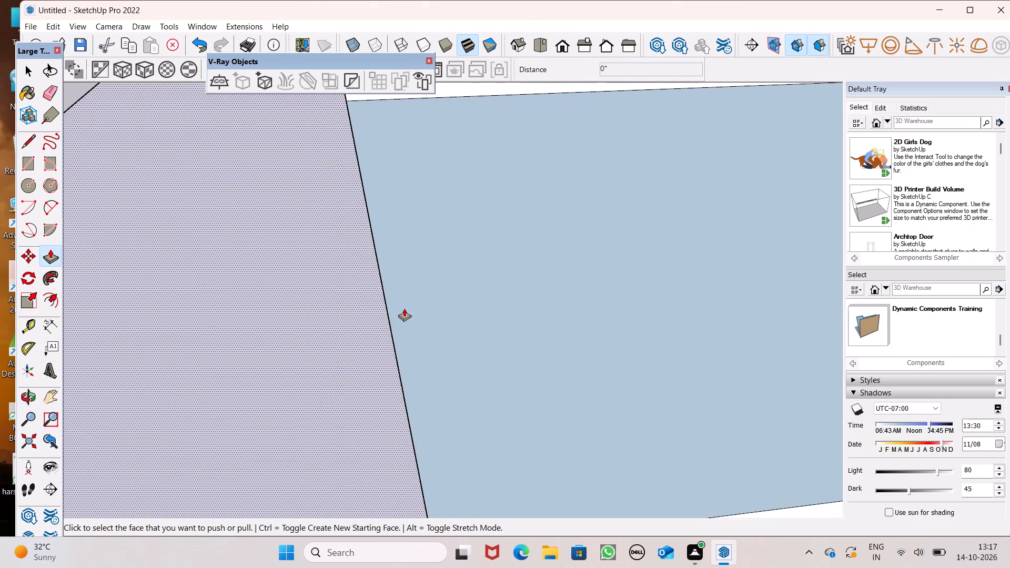
# Erase the frame outline's top, bottom and corner-side vertical edges on the front parapet's outer face.
pyautogui.scroll(-9, 460, 298)
pyautogui.scroll(-5, 518, 291)
pyautogui.moveTo(434, 344); pyautogui.dragTo(628, 336, button='middle')
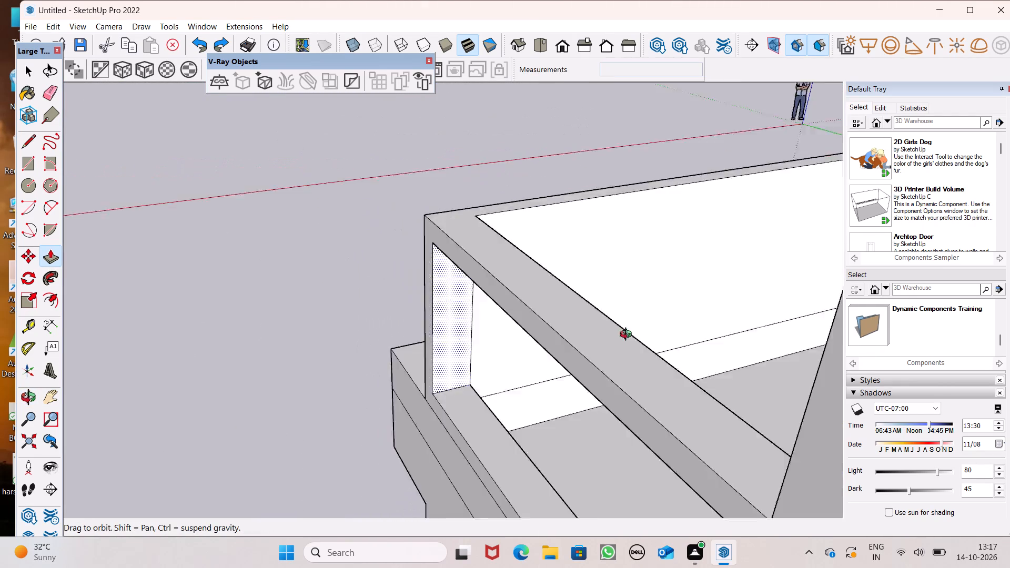
pyautogui.moveTo(628, 336); pyautogui.dragTo(837, 335, button='middle')
pyautogui.scroll(1, 467, 291)
pyautogui.moveTo(467, 290); pyautogui.dragTo(680, 276, button='middle')
pyautogui.scroll(-2, 443, 270)
pyautogui.moveTo(496, 290); pyautogui.dragTo(617, 317, button='middle')
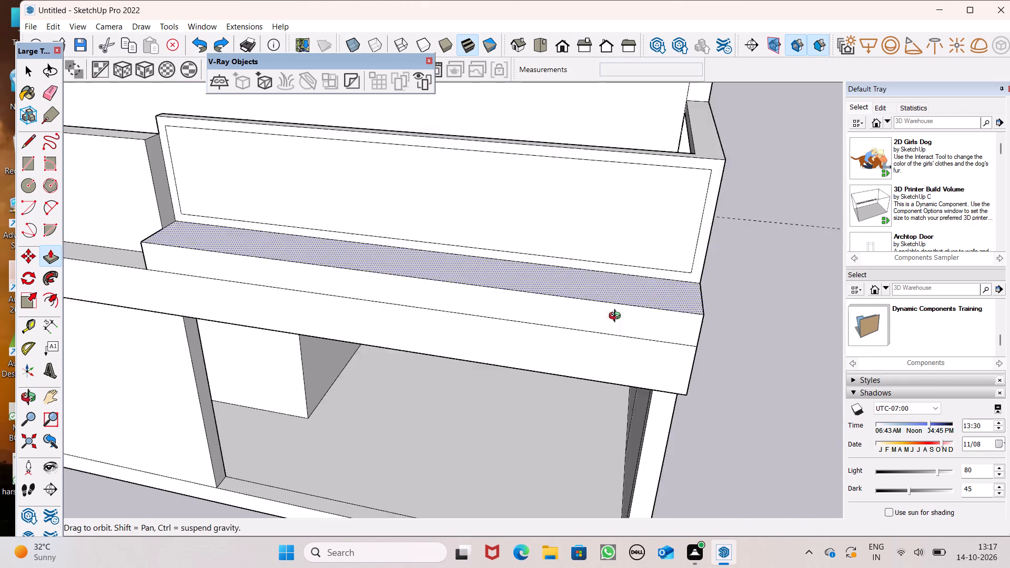
pyautogui.moveTo(617, 317); pyautogui.dragTo(644, 306, button='middle')
pyautogui.scroll(-7, 424, 247)
pyautogui.scroll(6, 554, 179)
pyautogui.scroll(1, 589, 257)
pyautogui.moveTo(589, 257); pyautogui.dragTo(631, 272, button='middle')
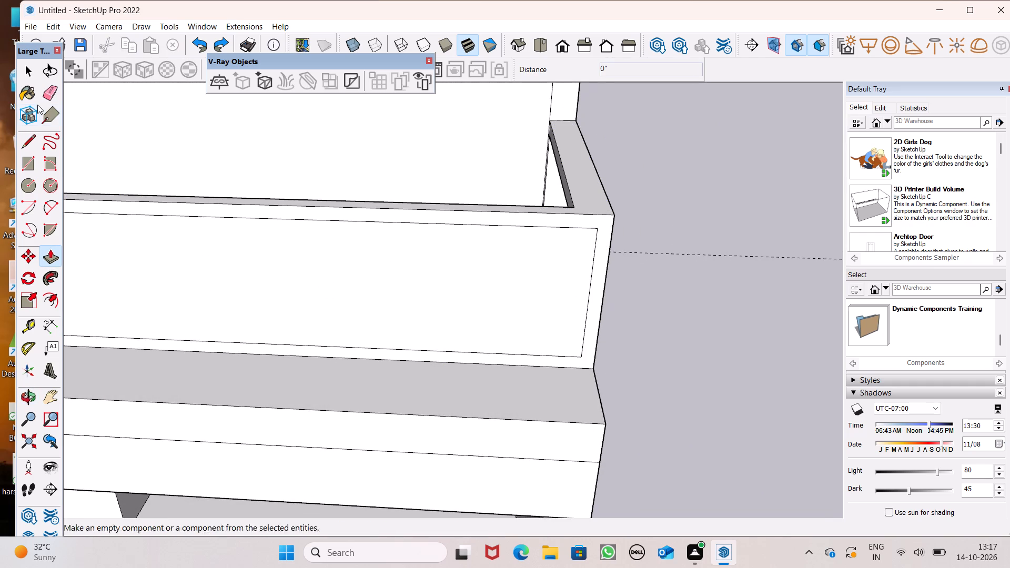
pyautogui.moveTo(47, 97); pyautogui.dragTo(56, 97)
pyautogui.click(577, 227)
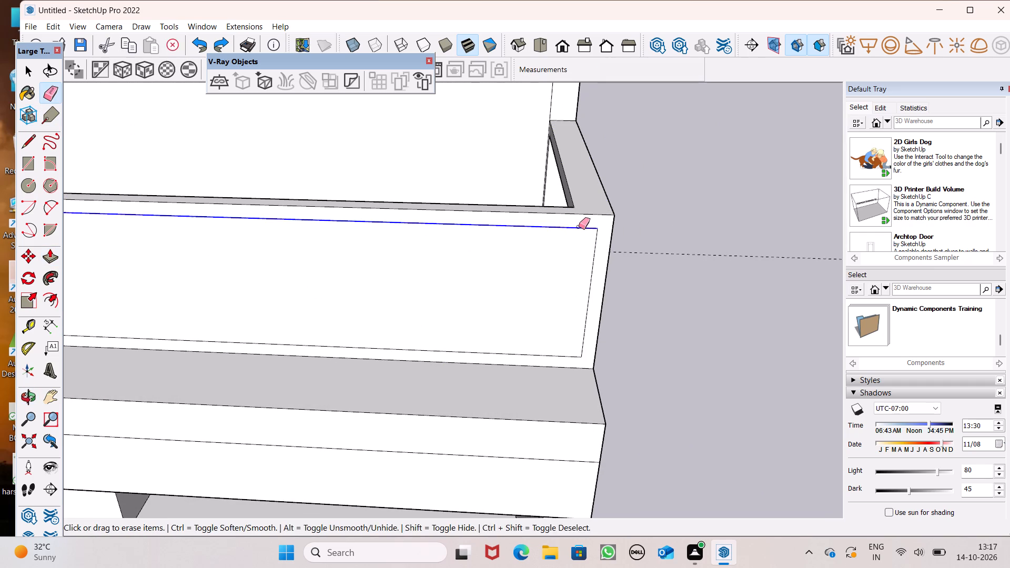
pyautogui.moveTo(592, 229); pyautogui.dragTo(594, 235)
pyautogui.moveTo(584, 264); pyautogui.dragTo(589, 273)
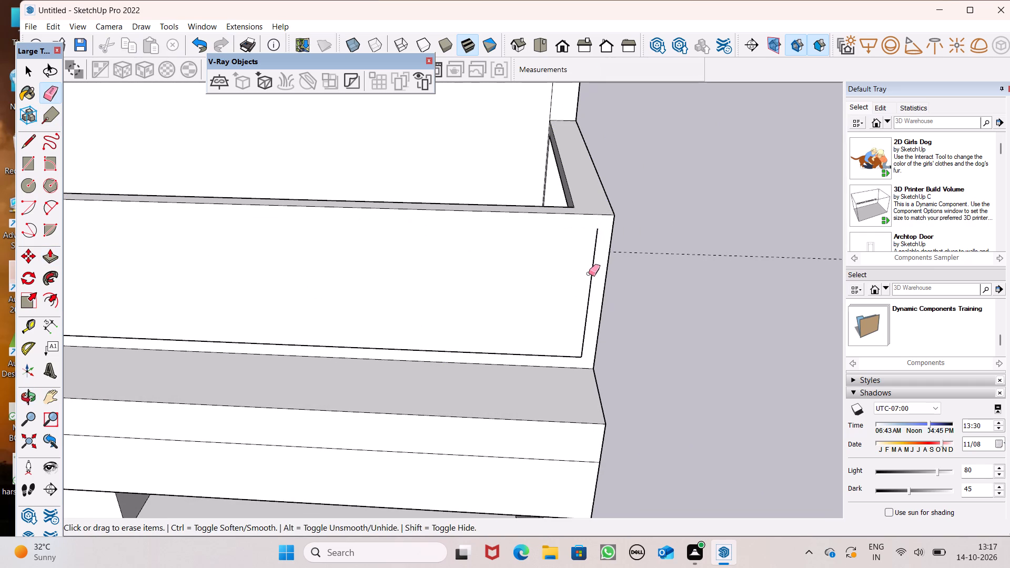
pyautogui.moveTo(590, 277); pyautogui.dragTo(588, 282)
pyautogui.moveTo(557, 334); pyautogui.dragTo(551, 356)
# Erase the remaining vertical frame edge at the far end of the front parapet's outer face.
pyautogui.scroll(-5, 618, 271)
pyautogui.moveTo(618, 276); pyautogui.dragTo(561, 268, button='middle')
pyautogui.scroll(6, 371, 232)
pyautogui.moveTo(301, 264); pyautogui.dragTo(290, 267)
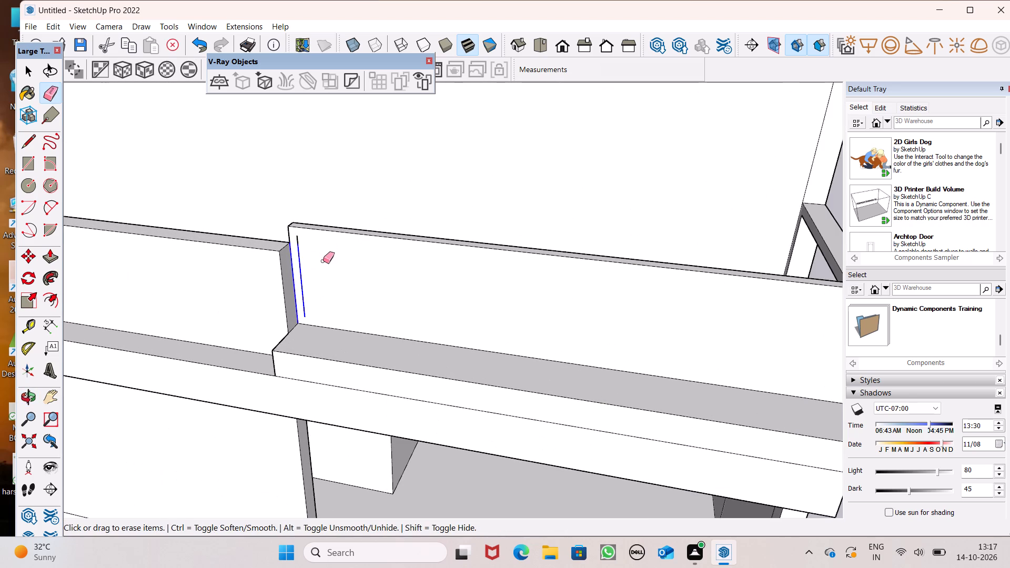
pyautogui.hotkey('ctrl', 'z')
pyautogui.scroll(5, 302, 244)
pyautogui.moveTo(303, 252); pyautogui.dragTo(292, 270)
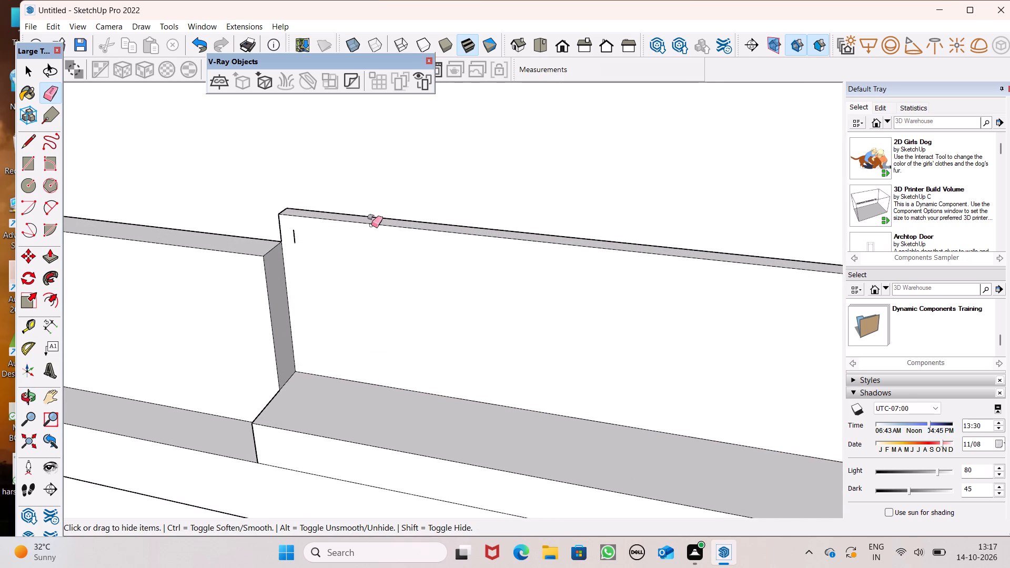
pyautogui.scroll(-1, 382, 225)
pyautogui.scroll(6, 309, 244)
pyautogui.moveTo(301, 225); pyautogui.dragTo(297, 232)
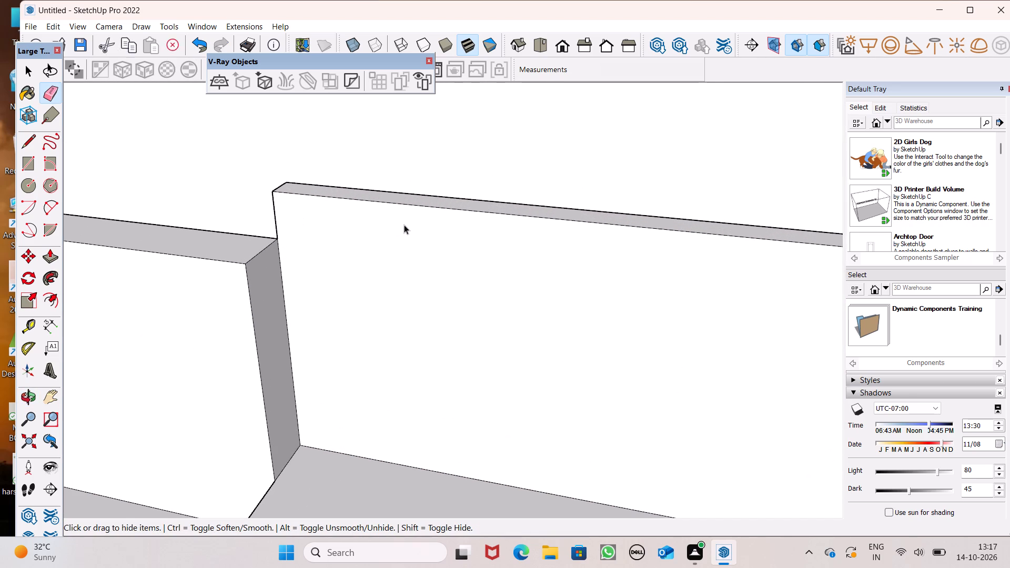
pyautogui.press('space')
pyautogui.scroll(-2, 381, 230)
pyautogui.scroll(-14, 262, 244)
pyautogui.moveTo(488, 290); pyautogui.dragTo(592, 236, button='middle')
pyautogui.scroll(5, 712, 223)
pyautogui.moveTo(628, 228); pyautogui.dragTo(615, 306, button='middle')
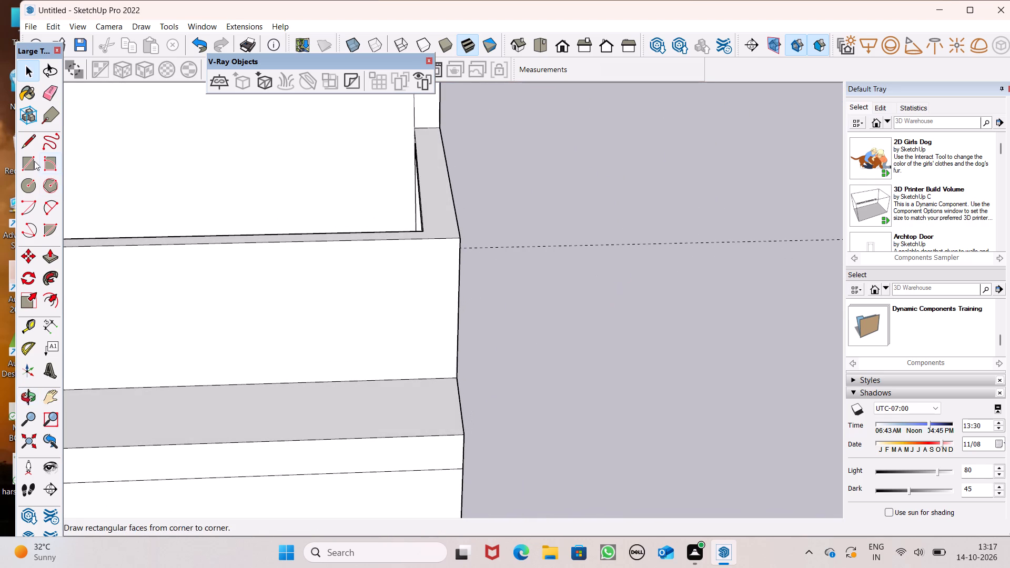
# Draw lines from the parapet's inner corner across its top and 3' 8" down the front parapet's outer face to the ledge.
pyautogui.click(20, 143)
pyautogui.scroll(4, 329, 223)
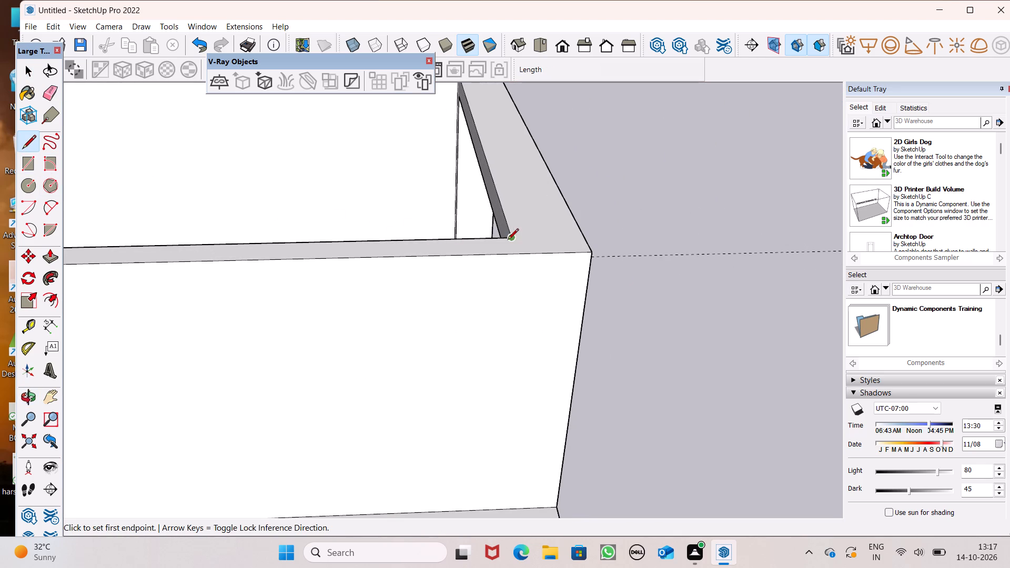
pyautogui.click(513, 236)
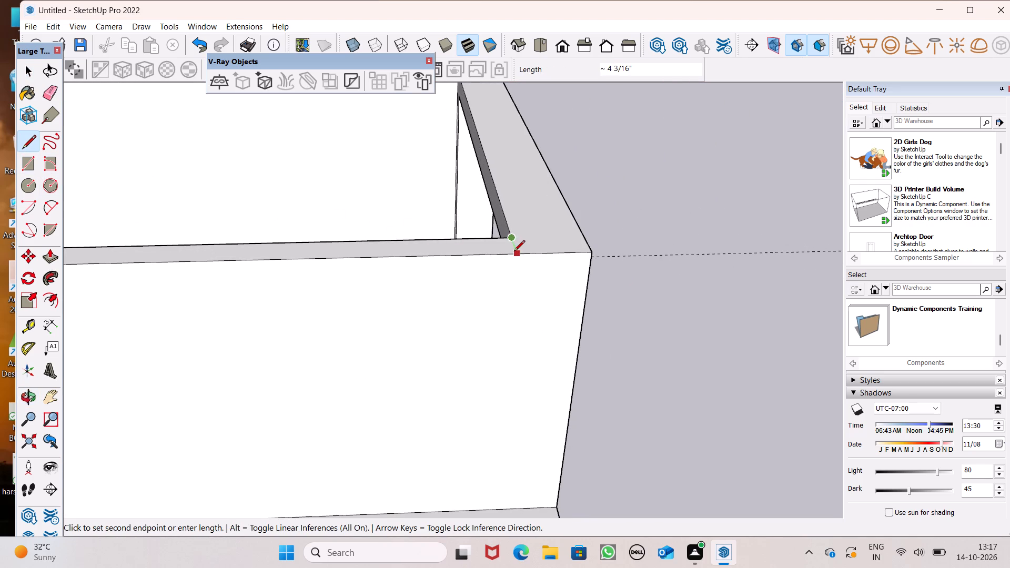
pyautogui.click(514, 252)
pyautogui.click(518, 257)
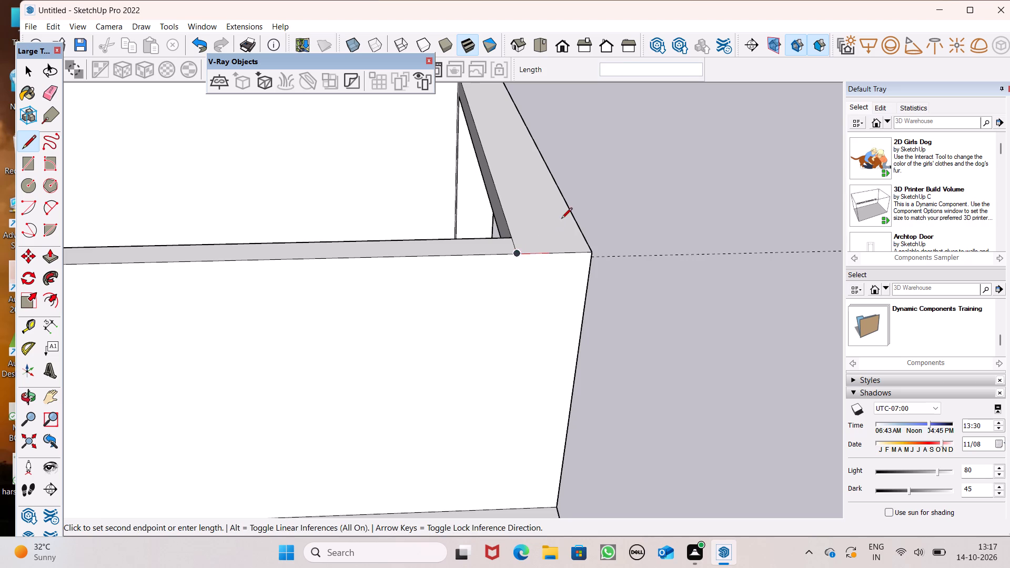
pyautogui.scroll(-9, 565, 210)
pyautogui.click(537, 348)
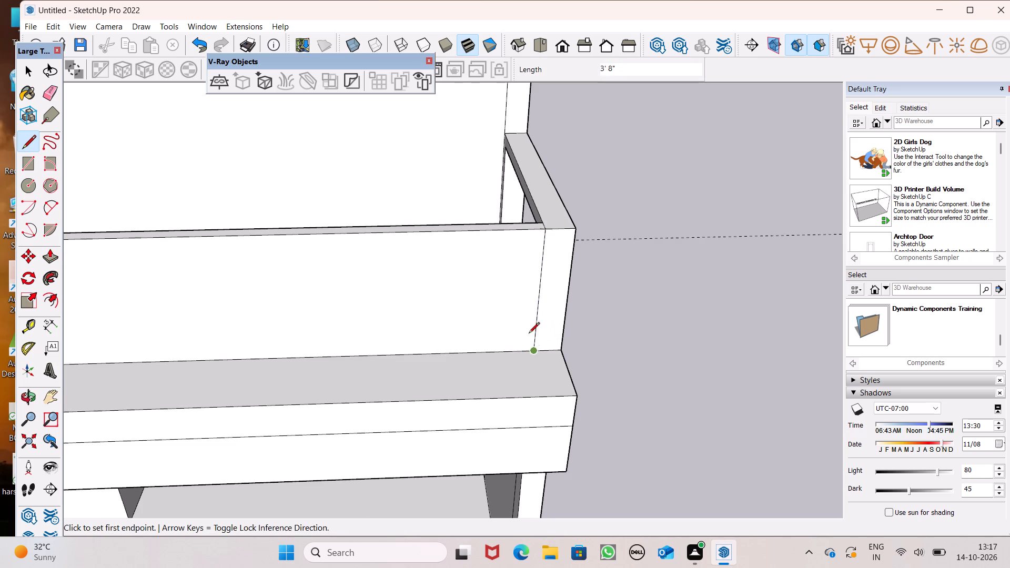
pyautogui.press('space')
# Offset the outline of the front parapet's outer face slightly inward, leaving a narrow frame around the panel.
pyautogui.scroll(-5, 616, 276)
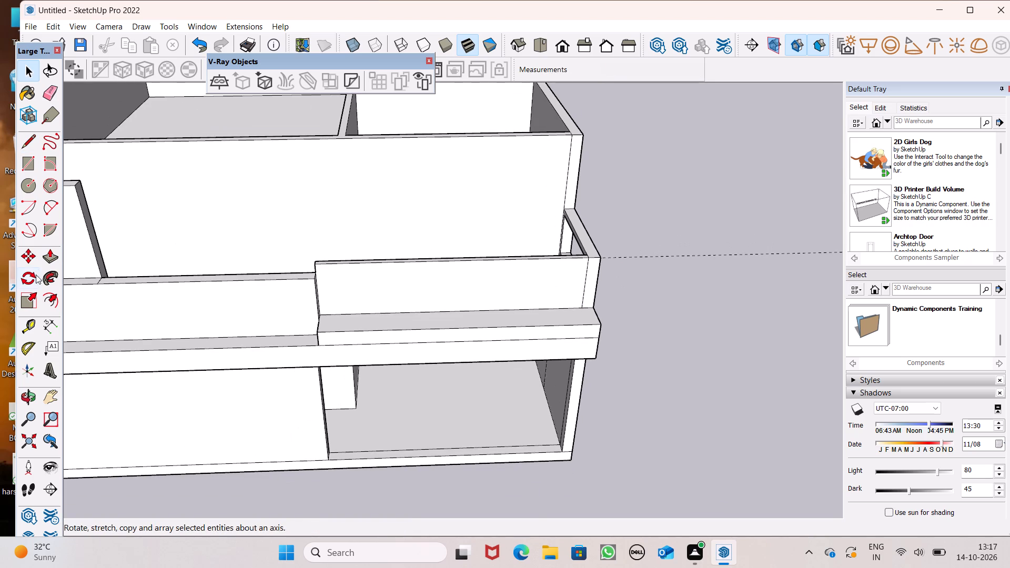
pyautogui.click(54, 294)
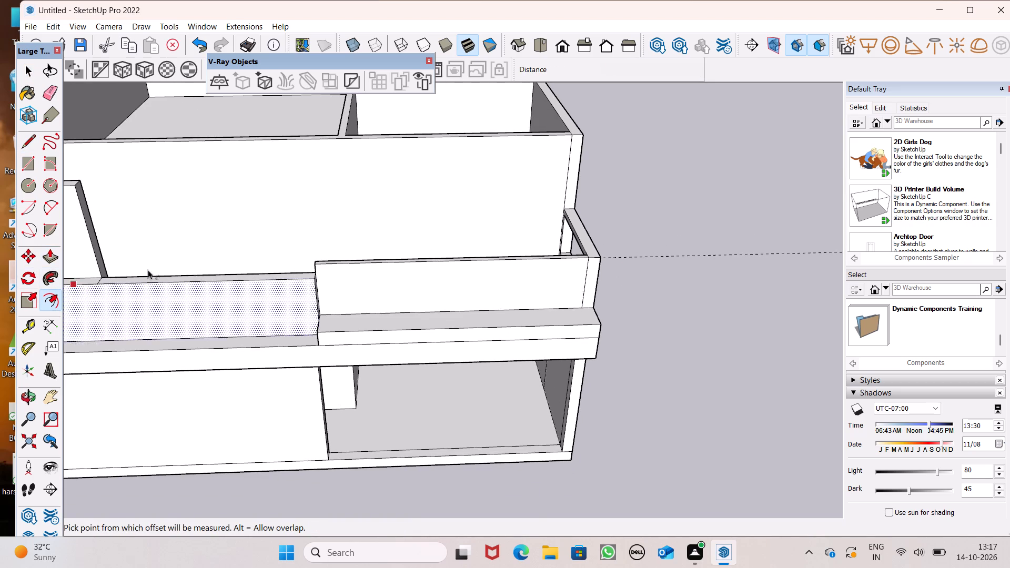
pyautogui.scroll(-3, 501, 210)
pyautogui.scroll(-3, 368, 204)
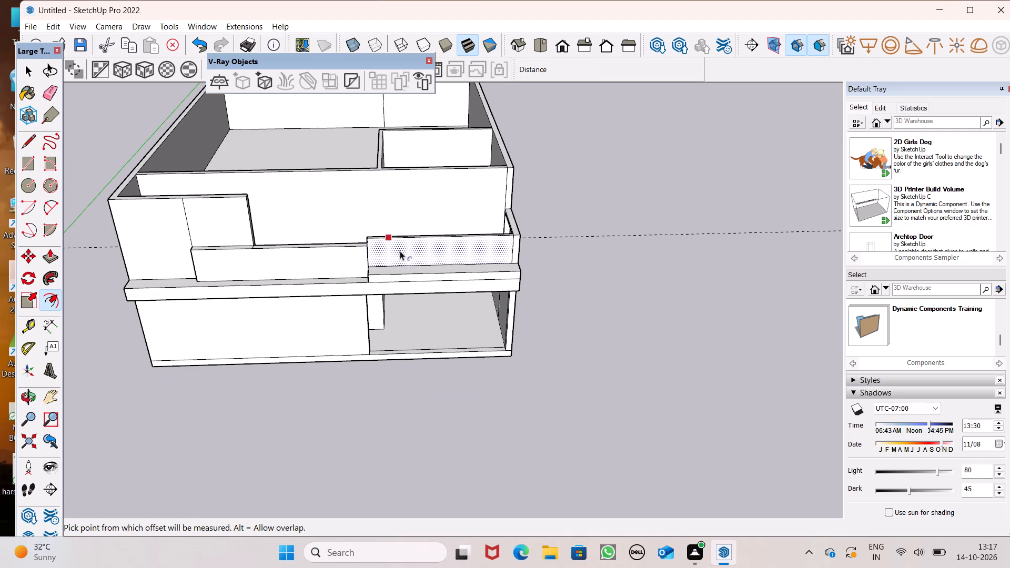
pyautogui.moveTo(434, 248); pyautogui.dragTo(436, 218, button='middle')
pyautogui.scroll(4, 437, 225)
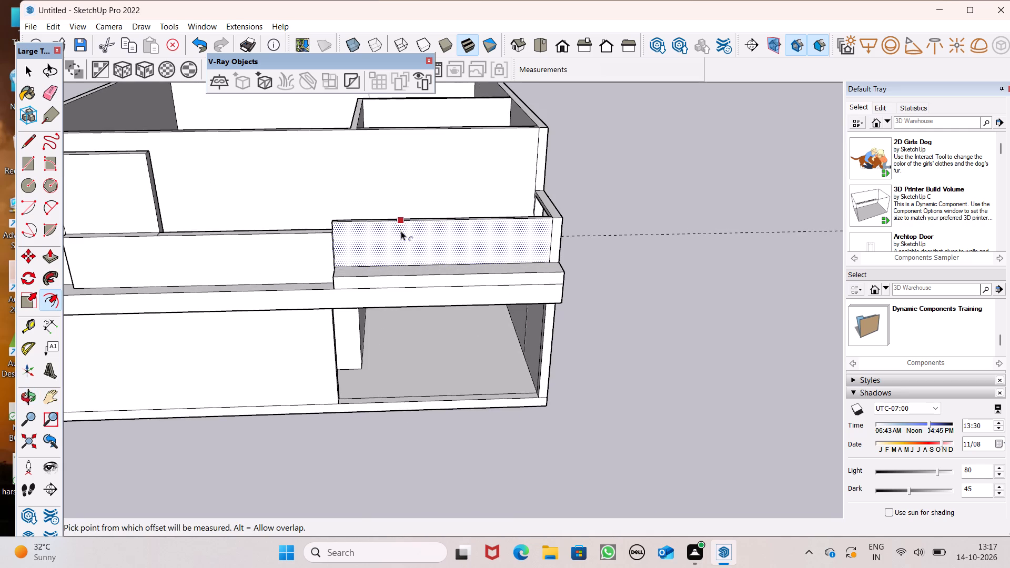
pyautogui.scroll(3, 401, 231)
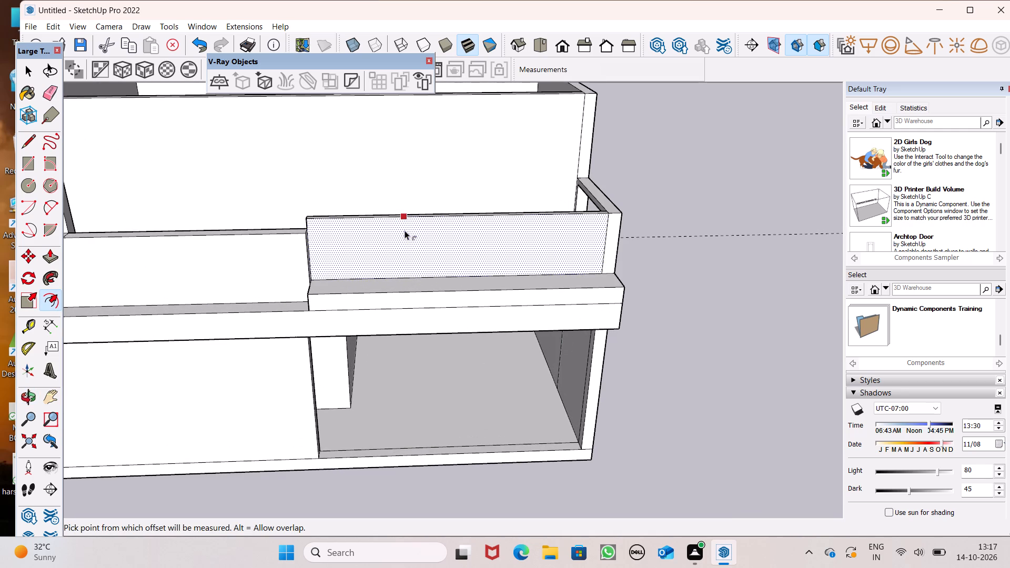
pyautogui.moveTo(413, 251); pyautogui.dragTo(407, 228, button='middle')
pyautogui.scroll(3, 409, 228)
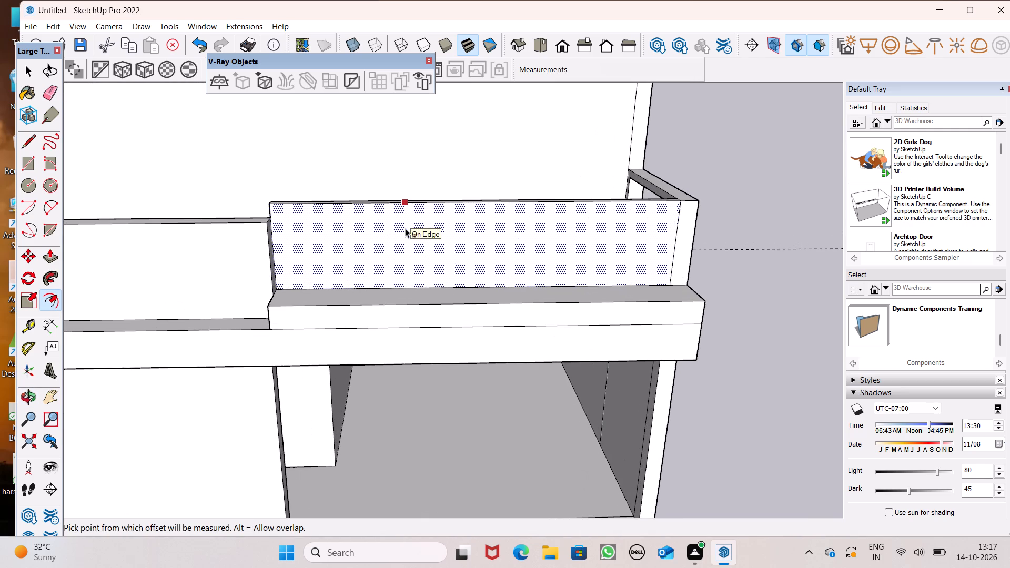
pyautogui.moveTo(405, 228); pyautogui.dragTo(404, 221)
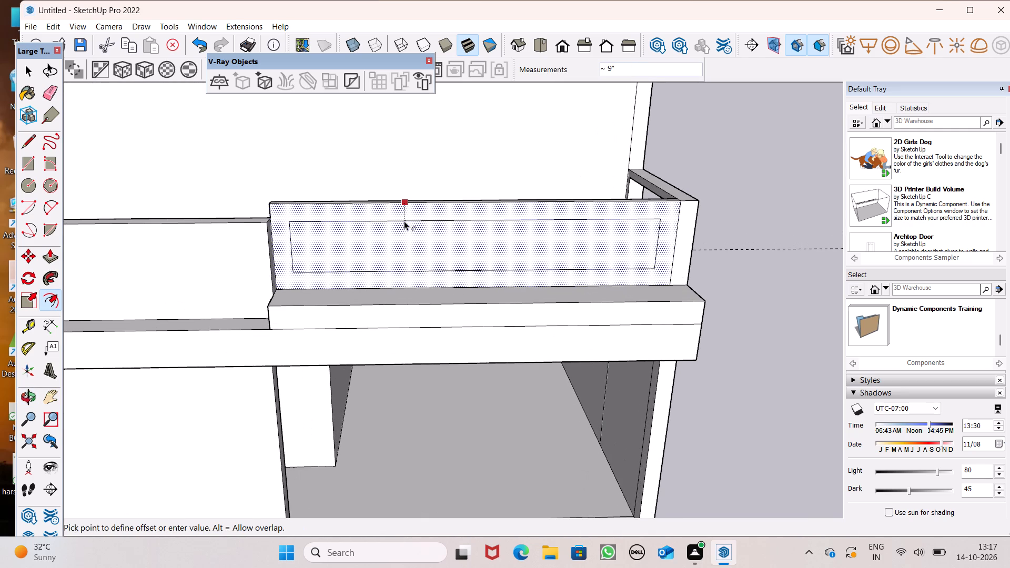
pyautogui.moveTo(404, 221); pyautogui.dragTo(398, 206)
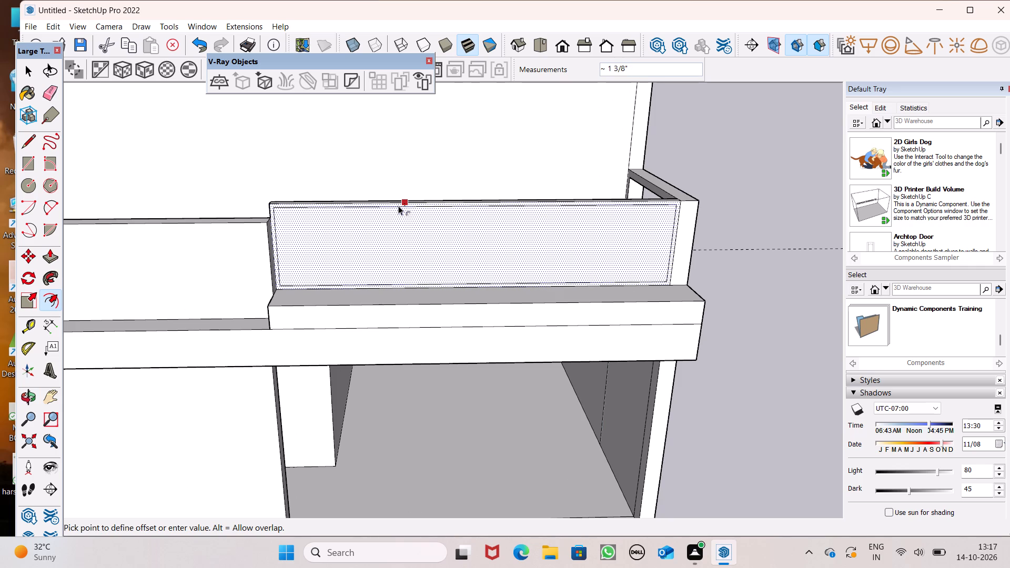
pyautogui.moveTo(398, 206); pyautogui.dragTo(398, 206)
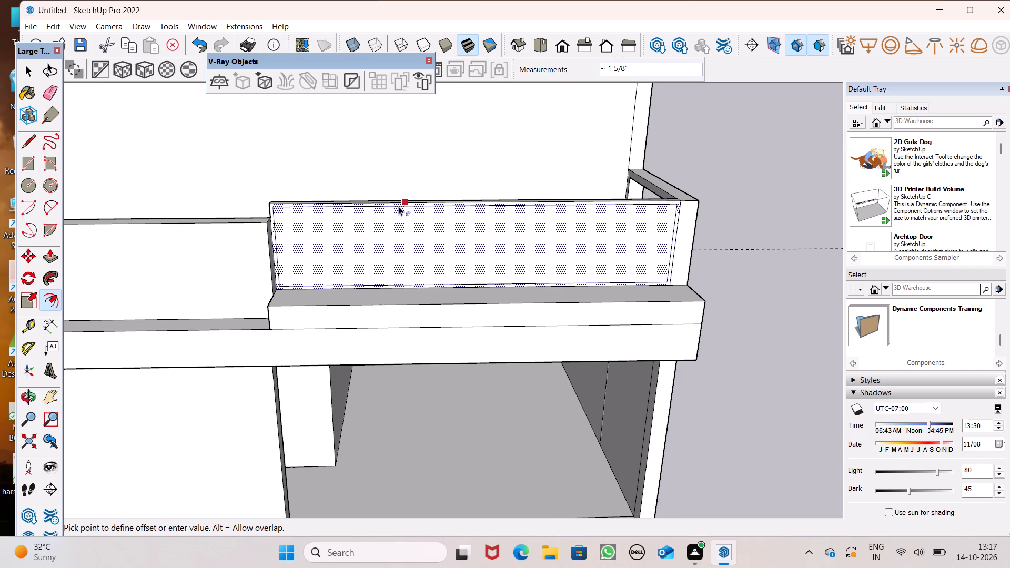
pyautogui.moveTo(398, 206); pyautogui.dragTo(398, 209)
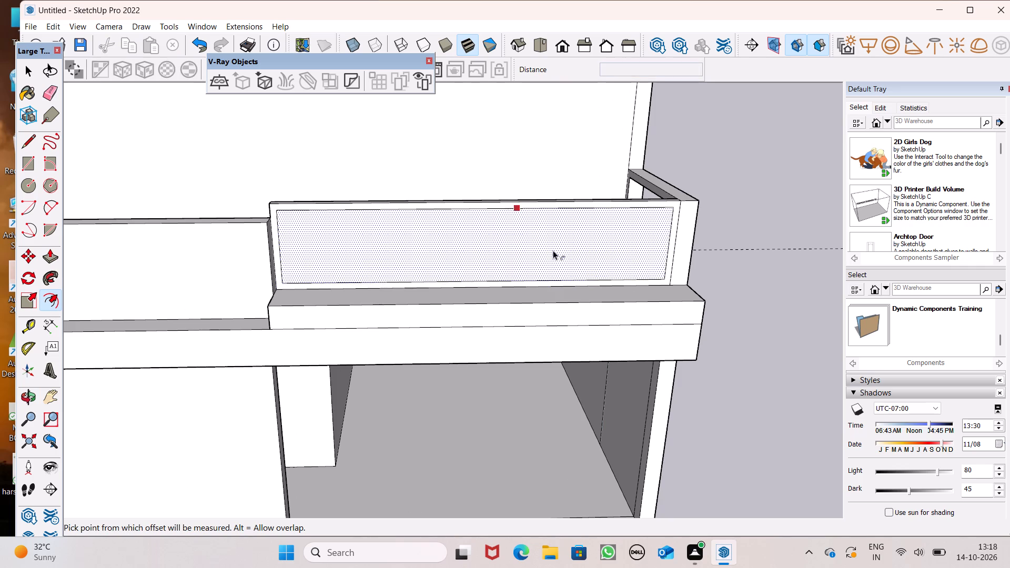
# Draw two short lines extending the inner panel's top and bottom edges to the vertical line beside the corner post.
pyautogui.scroll(2, 651, 247)
pyautogui.scroll(4, 719, 236)
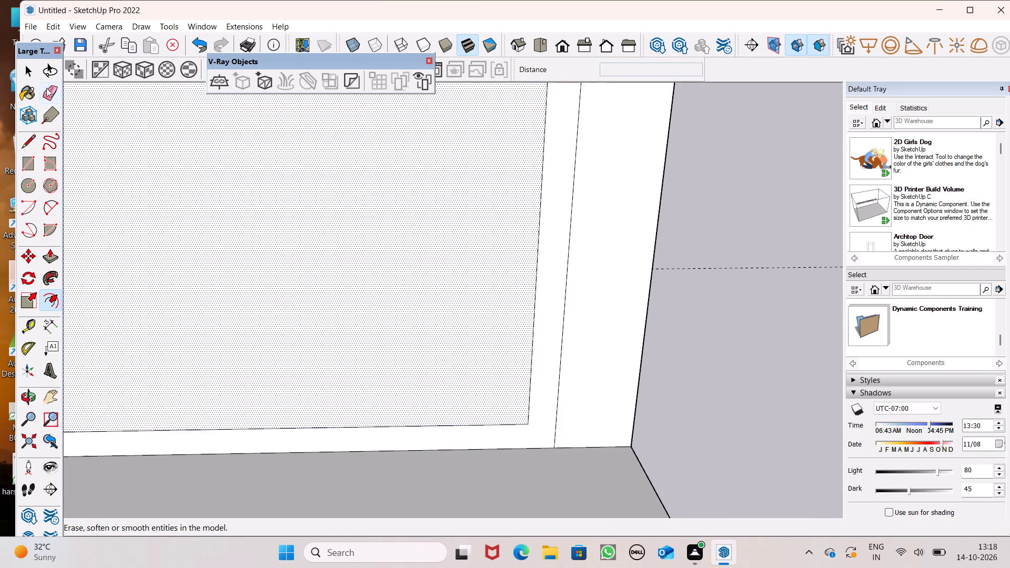
pyautogui.moveTo(25, 151); pyautogui.dragTo(47, 156)
pyautogui.scroll(-7, 429, 279)
pyautogui.scroll(6, 494, 164)
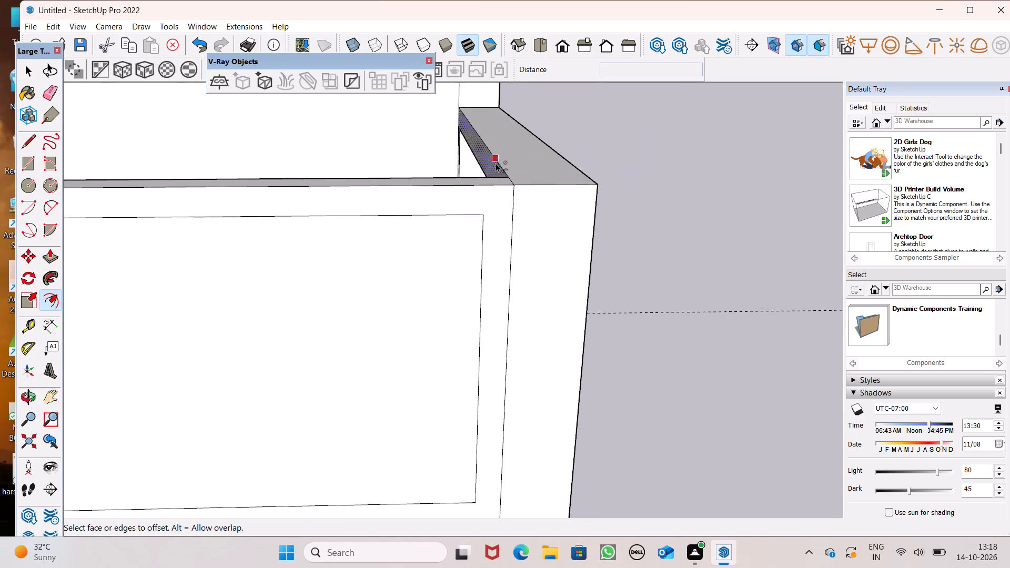
pyautogui.scroll(1, 496, 163)
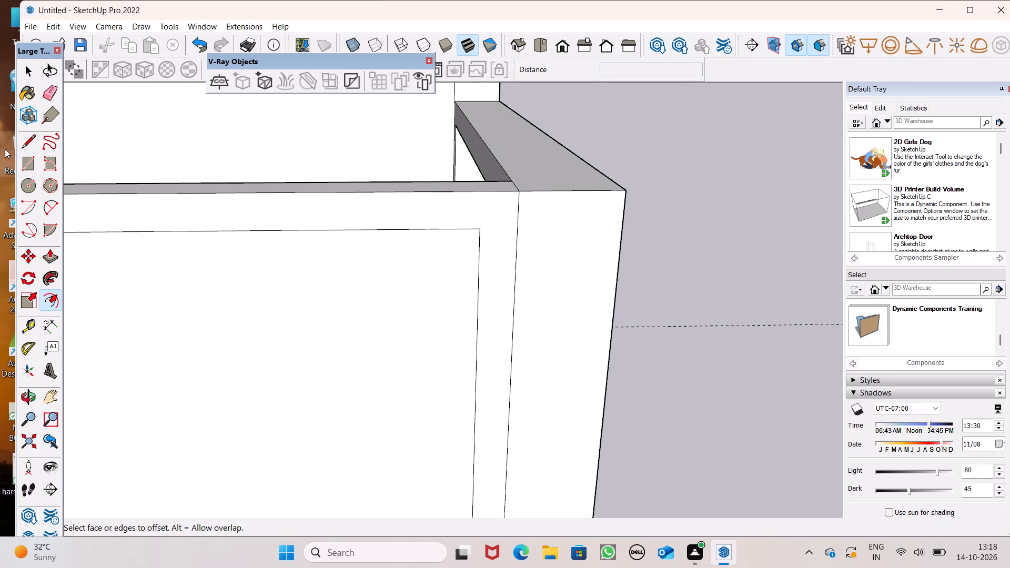
pyautogui.click(34, 141)
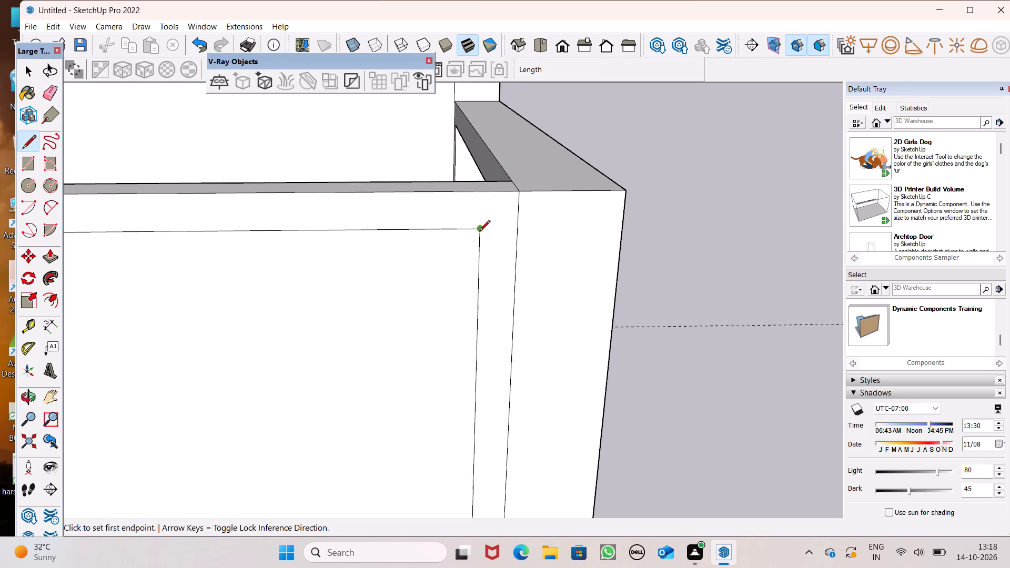
pyautogui.click(479, 232)
pyautogui.click(522, 226)
pyautogui.scroll(-6, 530, 112)
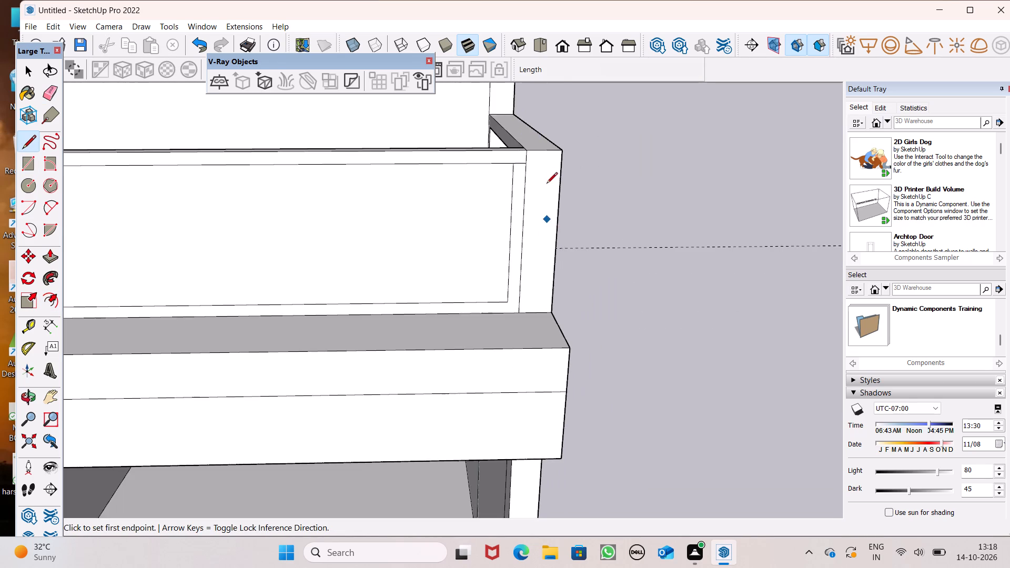
pyautogui.scroll(-4, 548, 181)
pyautogui.scroll(10, 547, 249)
pyautogui.click(499, 279)
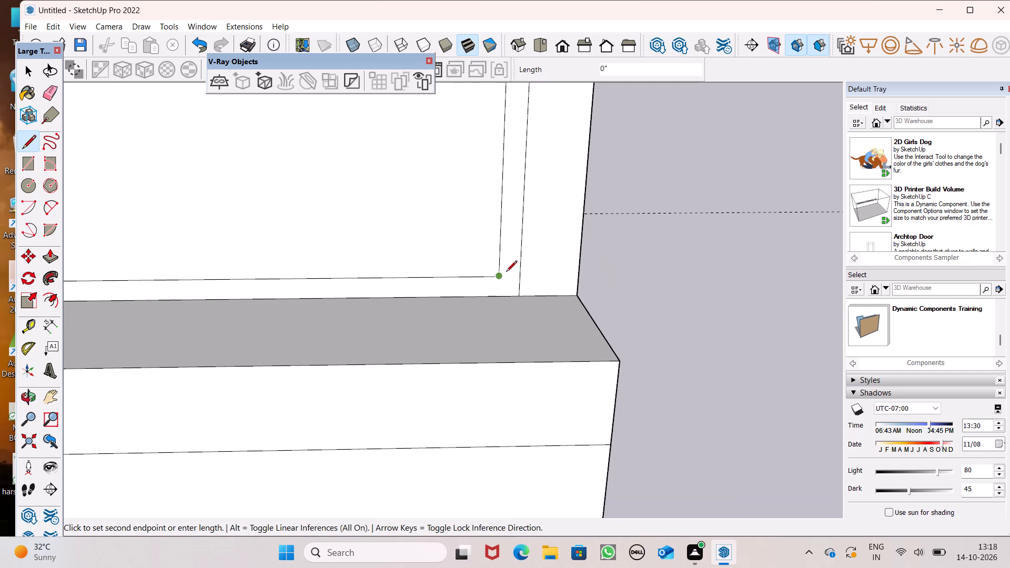
pyautogui.click(521, 270)
pyautogui.scroll(-6, 602, 257)
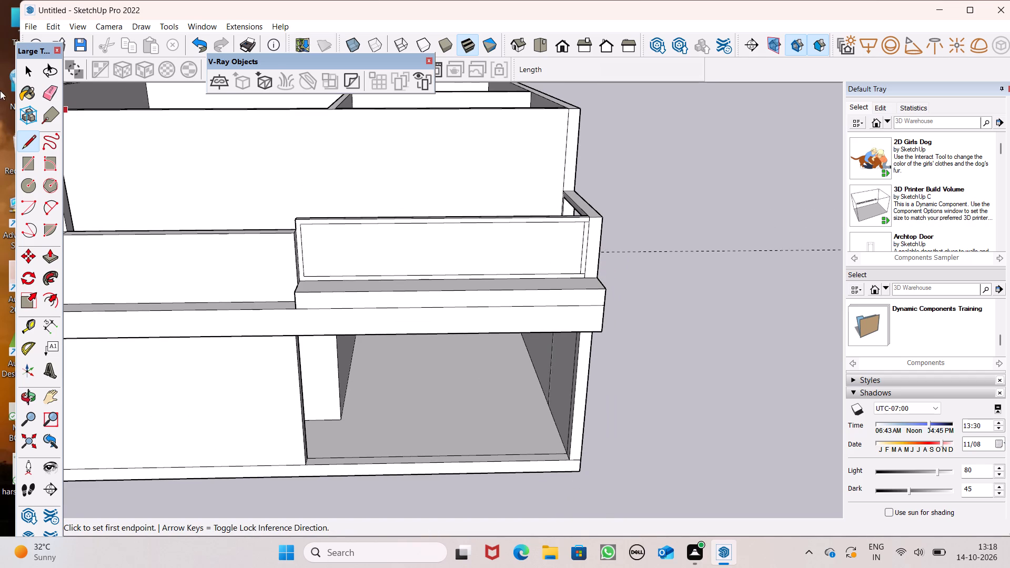
# Erase the offset panel's vertical edge beside the corner so the panel reaches the corner post.
pyautogui.moveTo(54, 93); pyautogui.dragTo(62, 94)
pyautogui.scroll(5, 652, 216)
pyautogui.scroll(2, 397, 302)
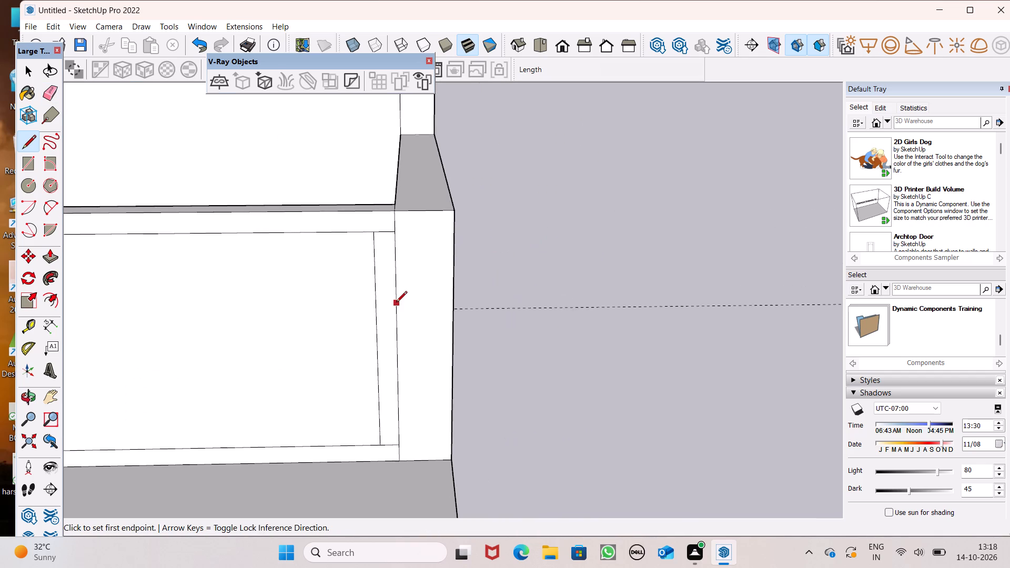
pyautogui.scroll(1, 396, 303)
pyautogui.click(48, 94)
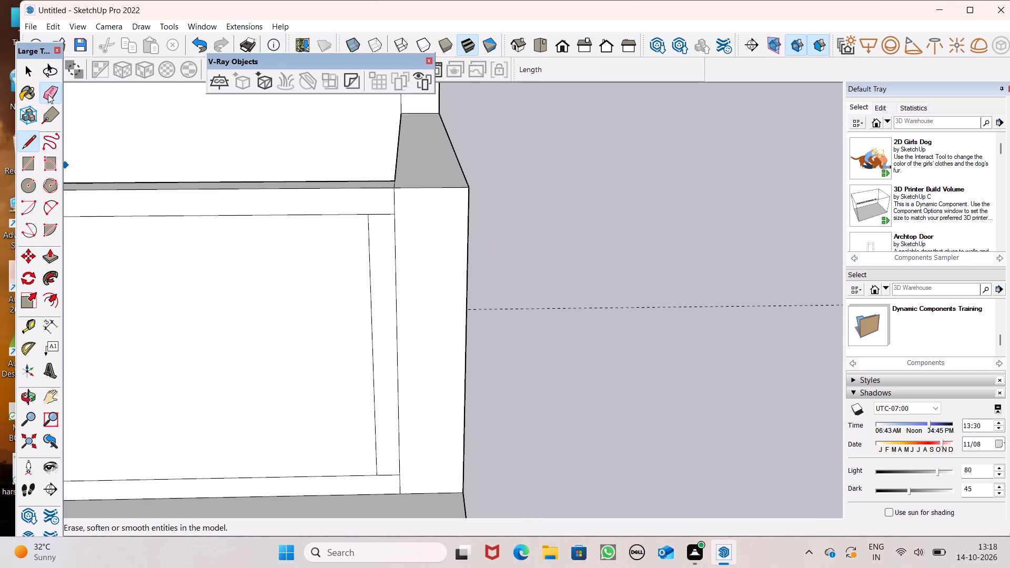
pyautogui.moveTo(379, 332); pyautogui.dragTo(346, 328)
pyautogui.scroll(-8, 638, 322)
pyautogui.press('space')
pyautogui.scroll(3, 629, 347)
pyautogui.scroll(-3, 612, 340)
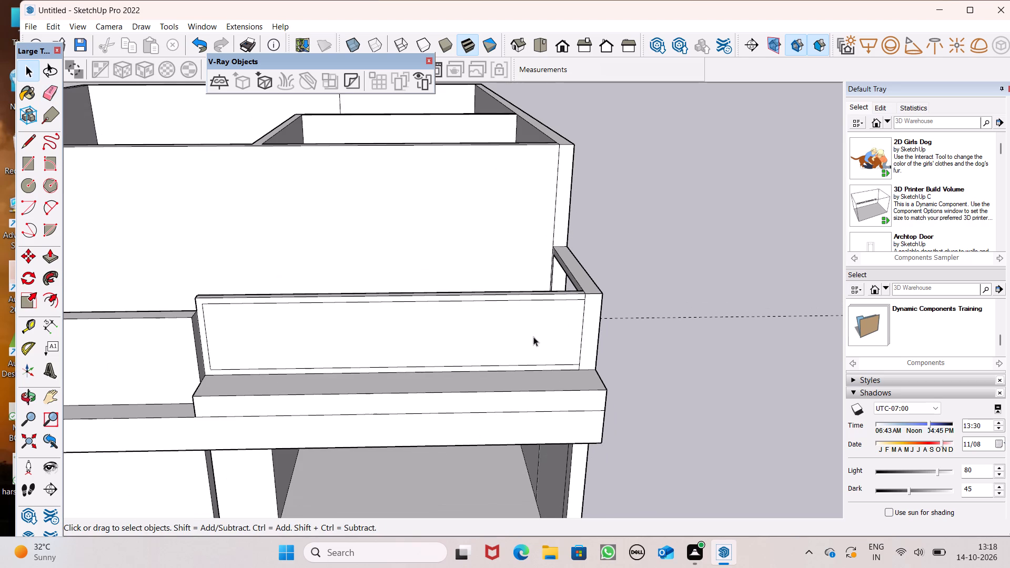
# Push the front parapet's framed panel inward through the wall to cut an opening.
pyautogui.click(45, 257)
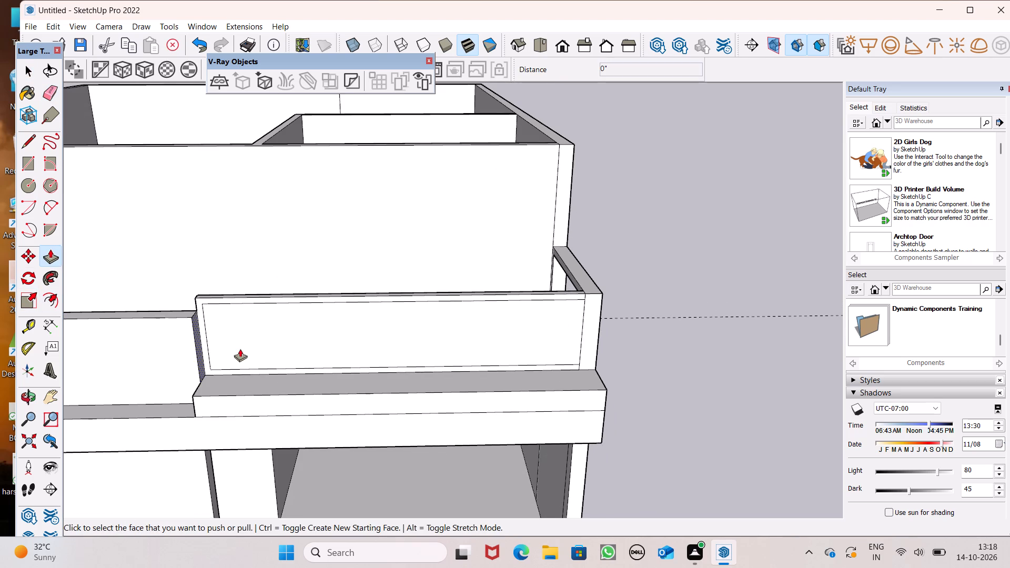
pyautogui.moveTo(240, 349); pyautogui.dragTo(350, 329)
pyautogui.moveTo(607, 368); pyautogui.dragTo(604, 353, button='middle')
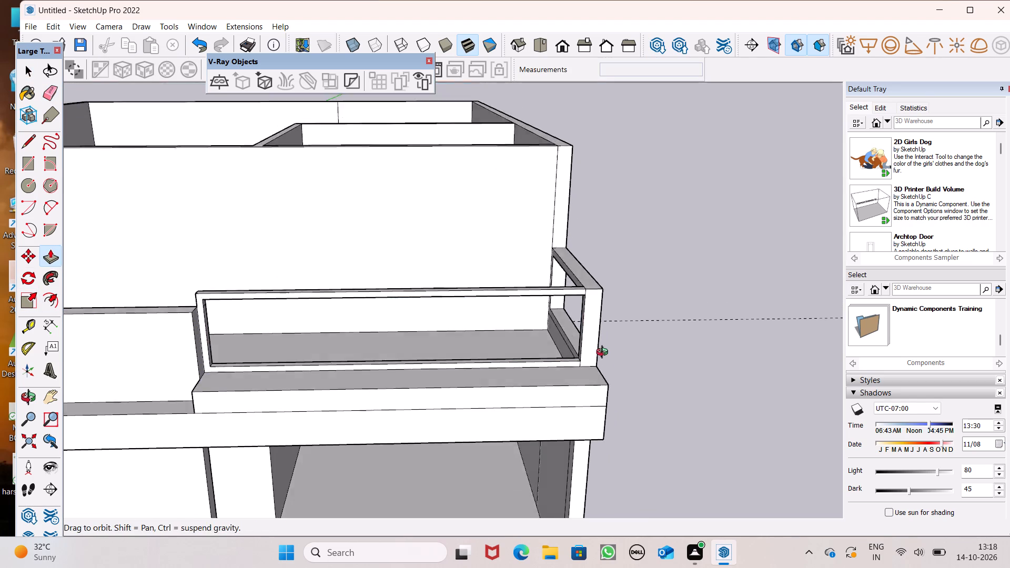
pyautogui.moveTo(604, 353); pyautogui.dragTo(524, 343, button='middle')
pyautogui.press('space')
# Examine the opened front and side parapet frames from the side, from above and at their inner corner.
pyautogui.scroll(-2, 602, 326)
pyautogui.moveTo(587, 333); pyautogui.dragTo(237, 333, button='middle')
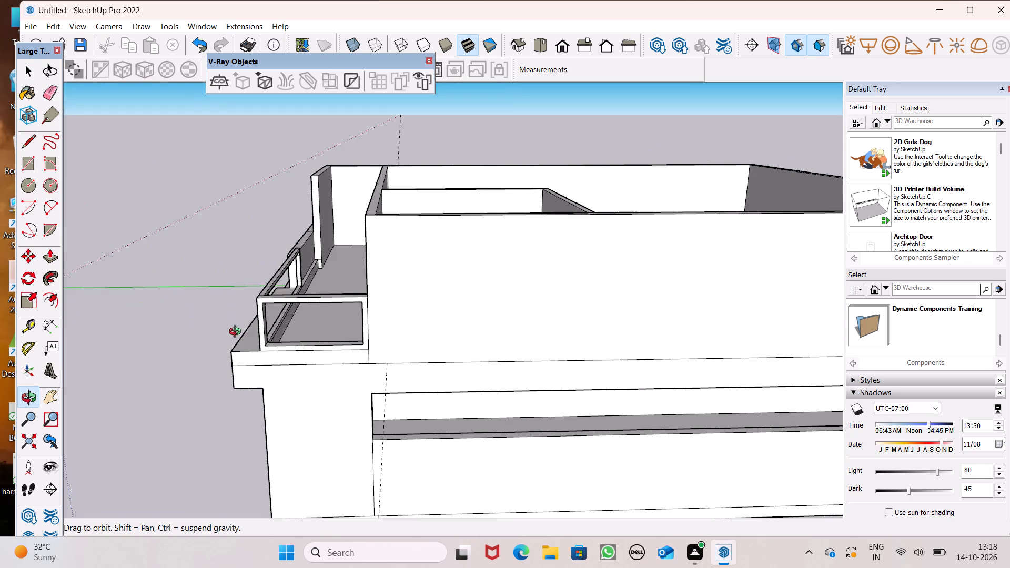
pyautogui.moveTo(237, 333); pyautogui.dragTo(386, 490, button='middle')
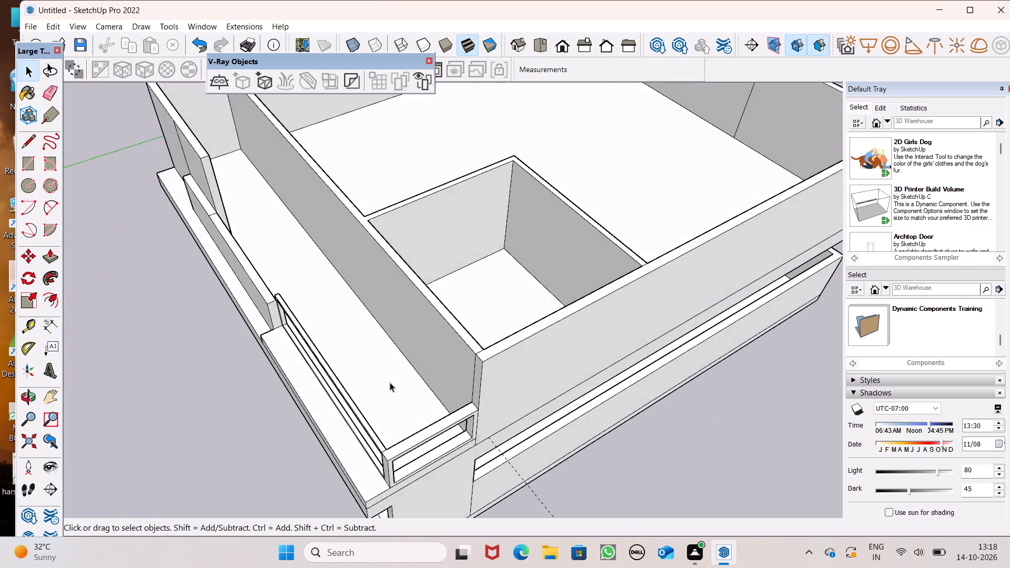
pyautogui.scroll(5, 390, 382)
pyautogui.moveTo(411, 431); pyautogui.dragTo(206, 562, button='middle')
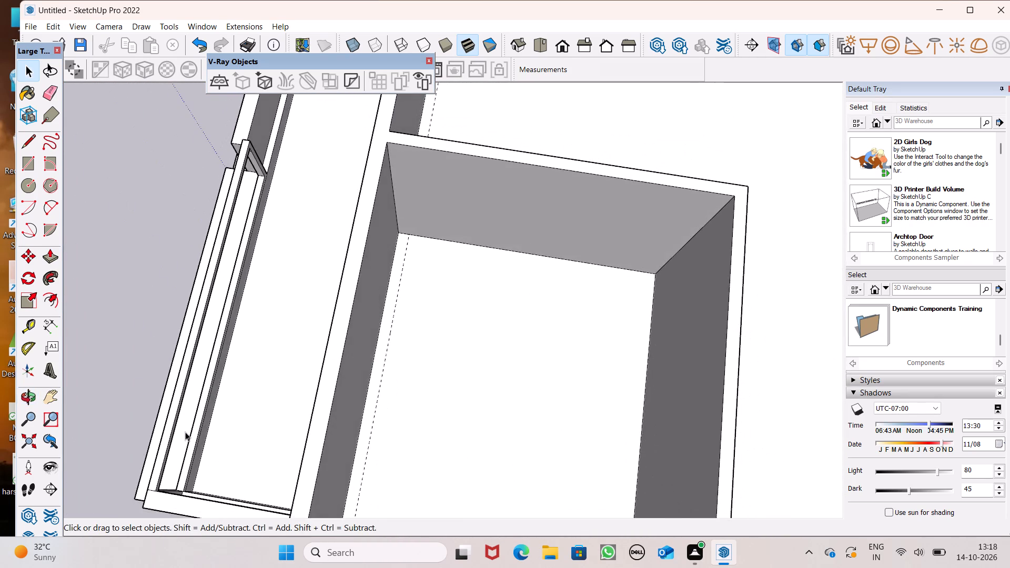
pyautogui.scroll(5, 185, 432)
pyautogui.scroll(1, 257, 374)
pyautogui.scroll(-3, 257, 374)
pyautogui.moveTo(269, 412); pyautogui.dragTo(78, 358, button='middle')
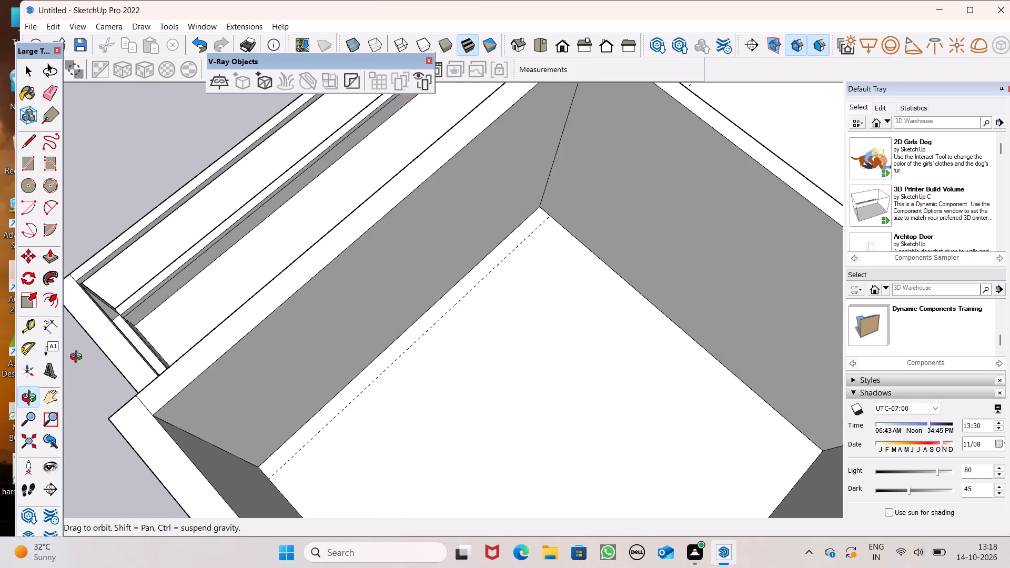
pyautogui.moveTo(78, 358); pyautogui.dragTo(0, 404, button='middle')
pyautogui.scroll(4, 192, 235)
pyautogui.scroll(-6, 218, 262)
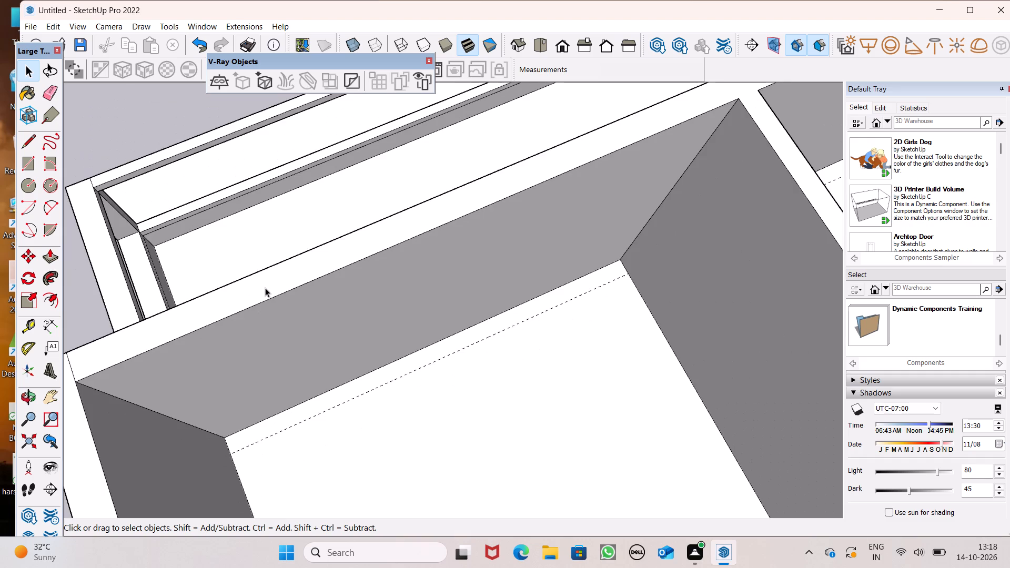
pyautogui.scroll(-6, 265, 288)
pyautogui.scroll(6, 170, 211)
pyautogui.moveTo(357, 341); pyautogui.dragTo(203, 327, button='middle')
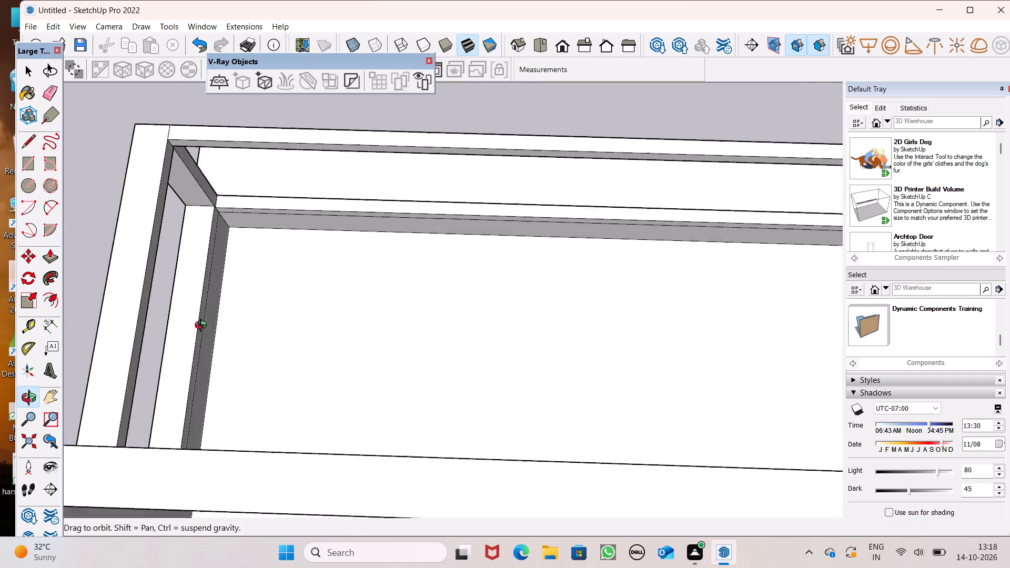
pyautogui.moveTo(203, 327); pyautogui.dragTo(95, 320, button='middle')
pyautogui.scroll(-5, 218, 216)
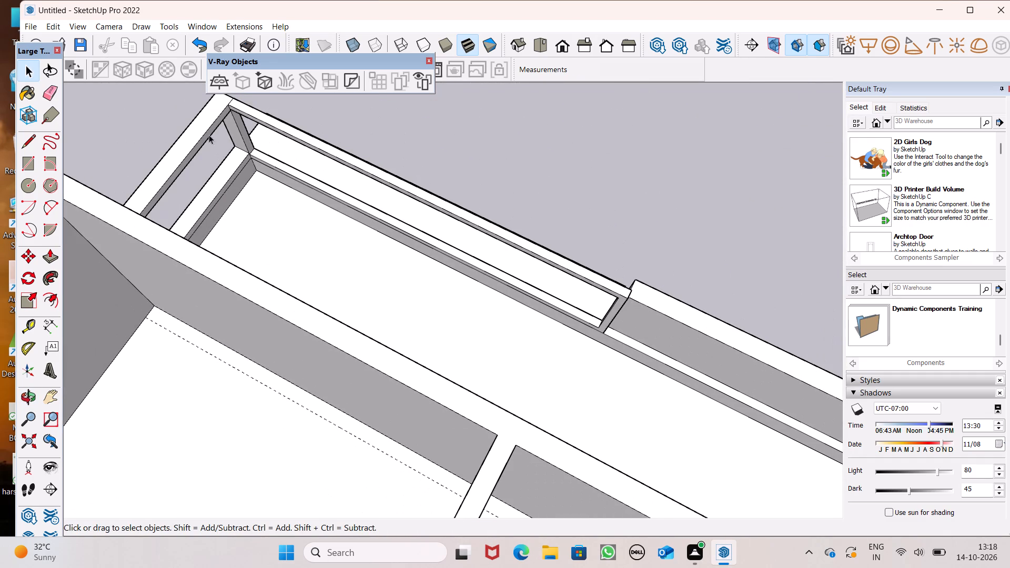
pyautogui.scroll(7, 213, 106)
pyautogui.scroll(2, 298, 159)
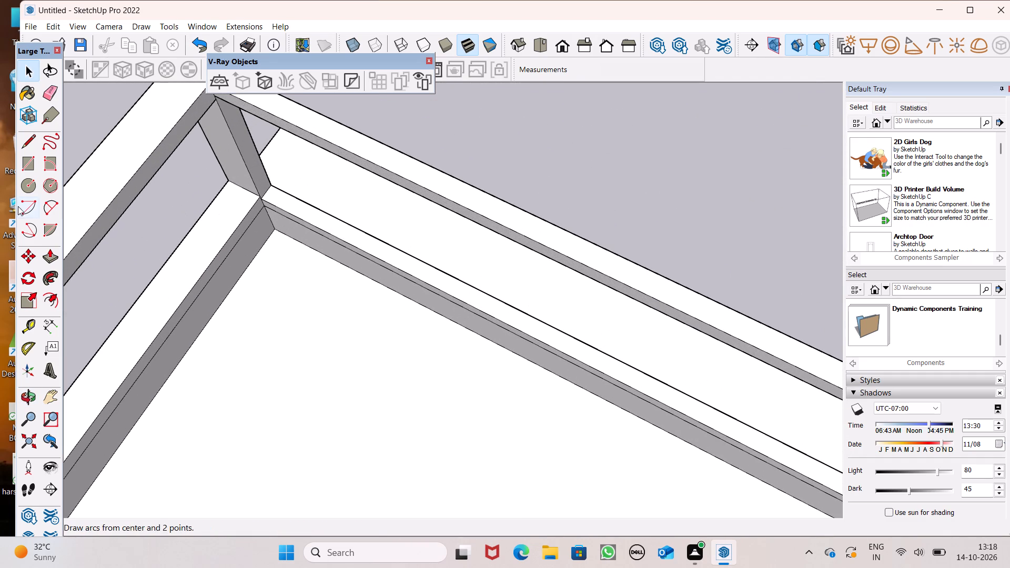
# Examine the balcony's front and side parapet frames from the front, from above and from the building's side.
pyautogui.click(45, 259)
pyautogui.moveTo(302, 328); pyautogui.dragTo(355, 281, button='middle')
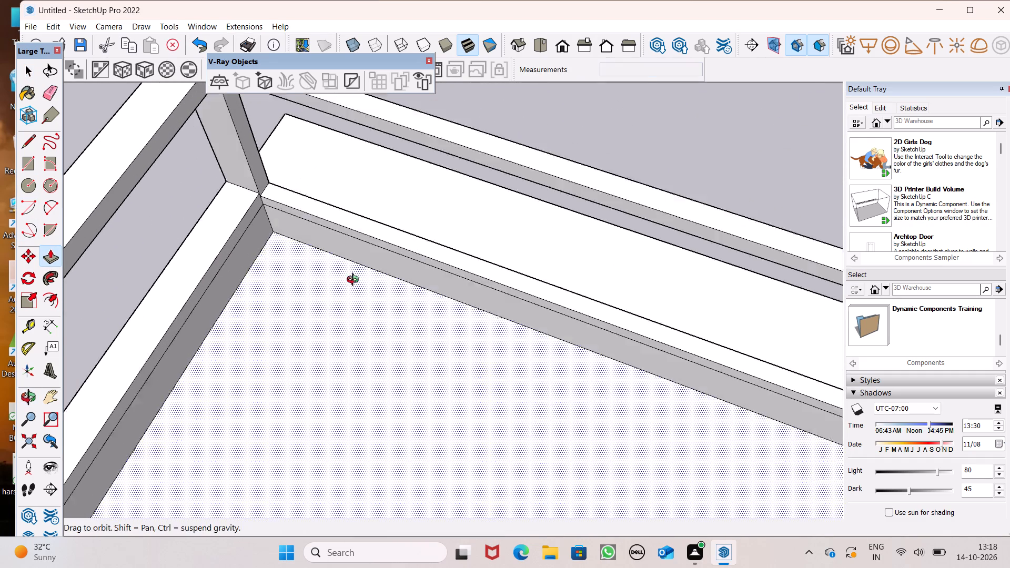
pyautogui.moveTo(355, 281); pyautogui.dragTo(378, 260, button='middle')
pyautogui.moveTo(371, 267); pyautogui.dragTo(306, 404, button='middle')
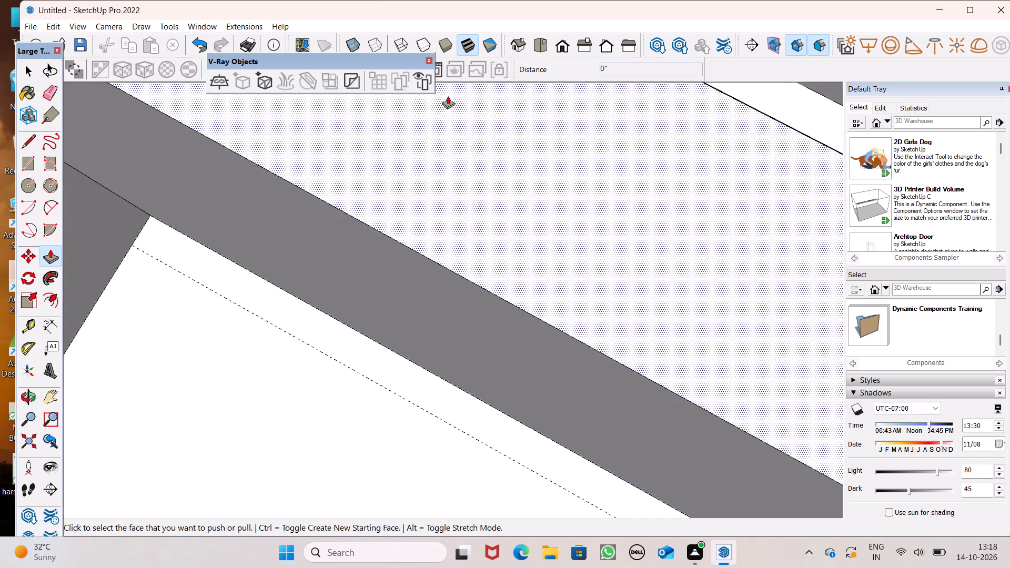
pyautogui.click(563, 47)
pyautogui.scroll(-3, 504, 232)
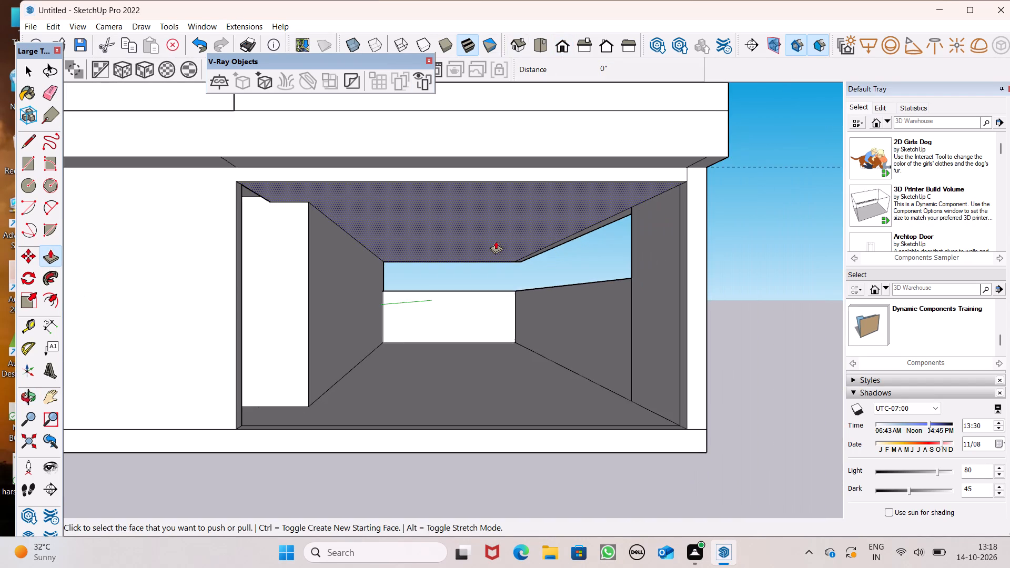
pyautogui.scroll(-10, 495, 241)
pyautogui.moveTo(531, 208); pyautogui.dragTo(533, 253, button='middle')
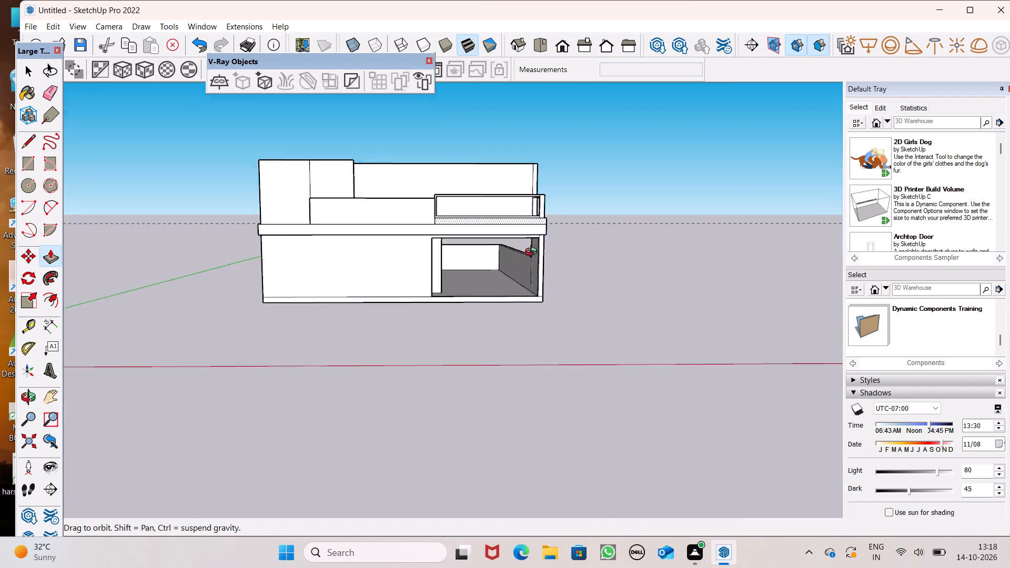
pyautogui.moveTo(533, 253); pyautogui.dragTo(121, 499, button='middle')
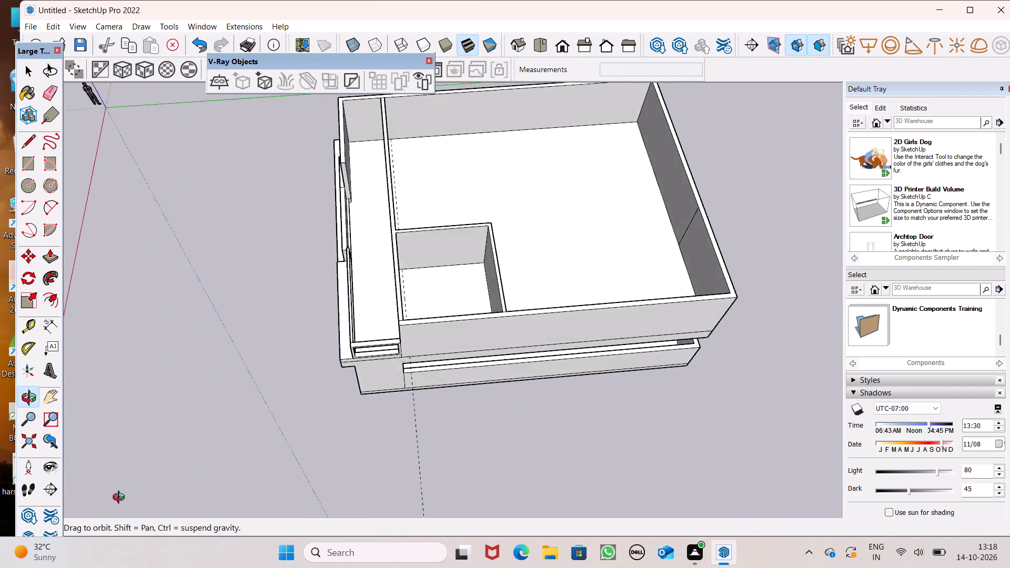
pyautogui.moveTo(121, 499); pyautogui.dragTo(80, 513, button='middle')
pyautogui.scroll(1, 87, 480)
pyautogui.moveTo(419, 368); pyautogui.dragTo(381, 413, button='middle')
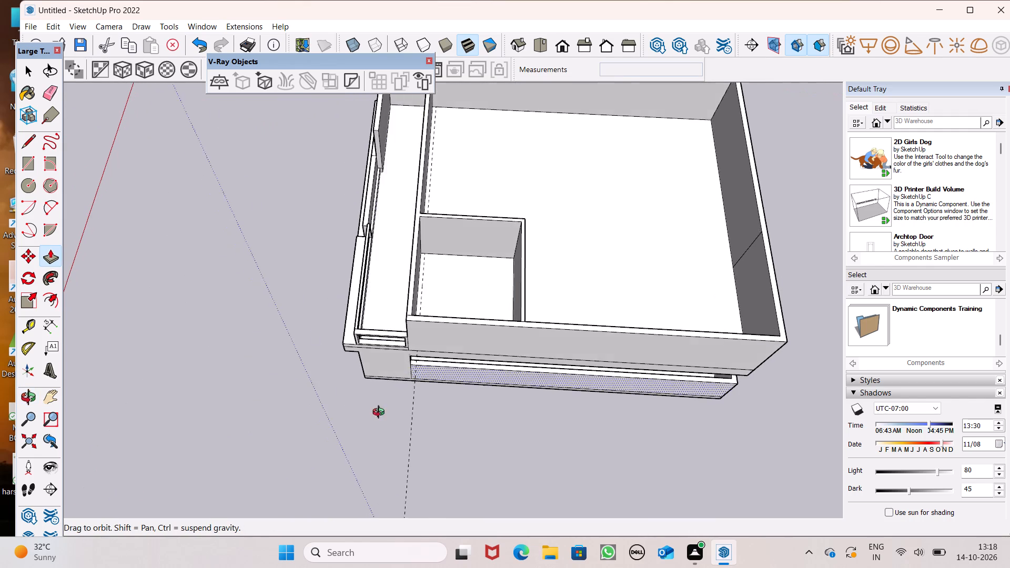
pyautogui.moveTo(381, 413); pyautogui.dragTo(53, 358, button='middle')
pyautogui.scroll(6, 309, 175)
pyautogui.scroll(5, 377, 226)
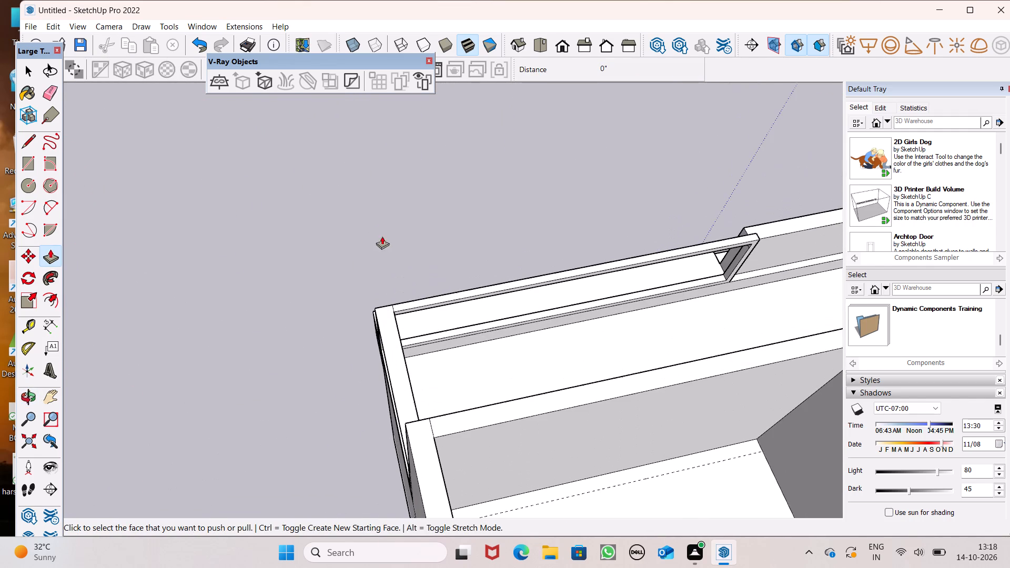
pyautogui.scroll(2, 549, 308)
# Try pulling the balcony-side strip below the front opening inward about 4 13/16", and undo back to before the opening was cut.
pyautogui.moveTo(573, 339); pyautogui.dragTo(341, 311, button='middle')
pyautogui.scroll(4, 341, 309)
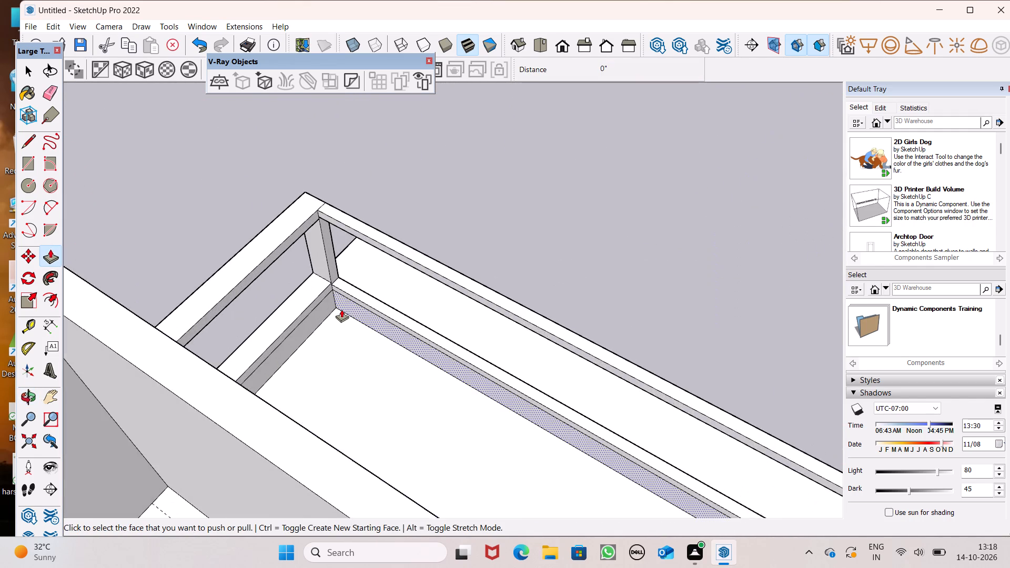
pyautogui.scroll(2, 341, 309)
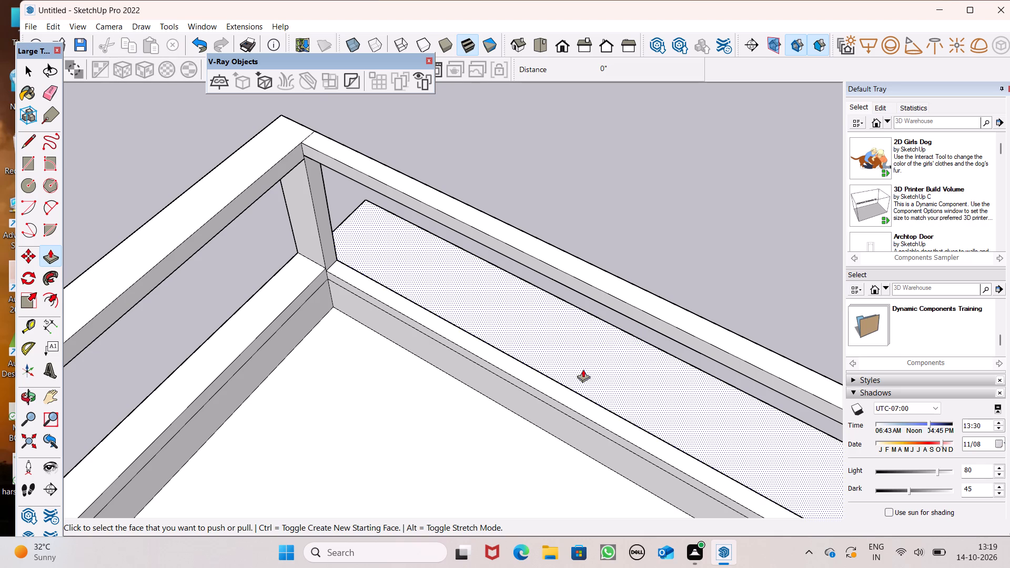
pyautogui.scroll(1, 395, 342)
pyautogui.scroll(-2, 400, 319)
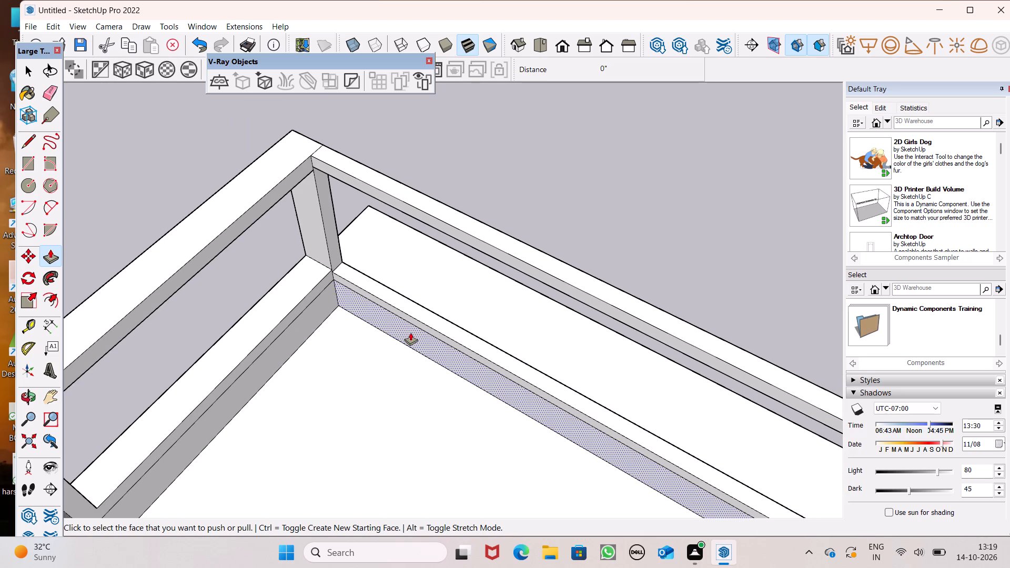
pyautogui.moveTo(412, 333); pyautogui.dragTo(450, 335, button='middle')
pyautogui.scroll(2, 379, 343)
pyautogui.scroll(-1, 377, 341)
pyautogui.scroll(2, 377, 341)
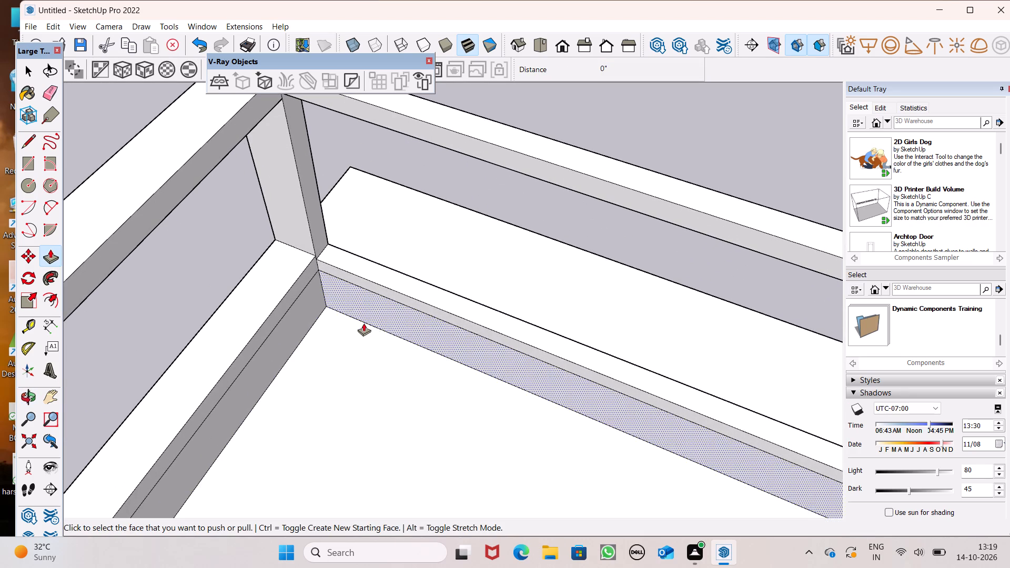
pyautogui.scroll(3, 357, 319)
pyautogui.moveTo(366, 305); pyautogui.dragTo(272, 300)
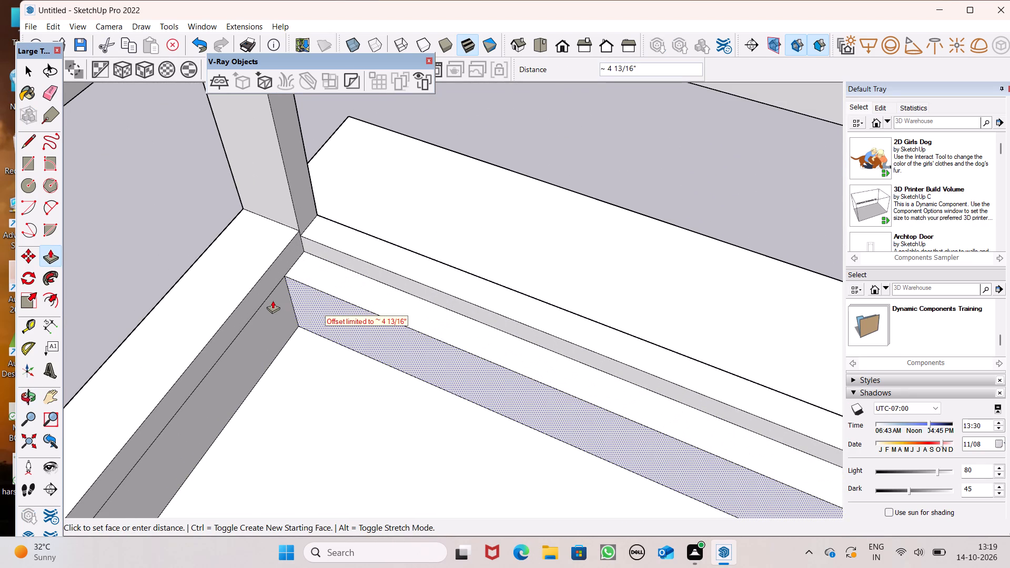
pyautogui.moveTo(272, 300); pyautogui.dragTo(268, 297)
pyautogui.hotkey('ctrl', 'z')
# Push the front parapet's framed panel inward about 4 3/16" through the wall to cut the opening again.
pyautogui.scroll(-3, 312, 278)
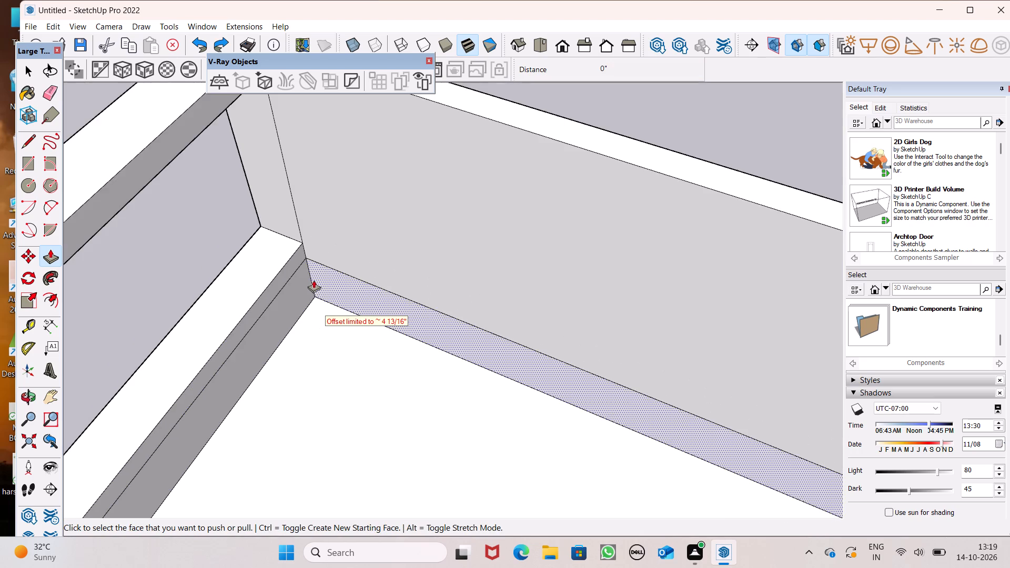
pyautogui.scroll(-1, 458, 320)
pyautogui.moveTo(607, 339); pyautogui.dragTo(56, 316, button='middle')
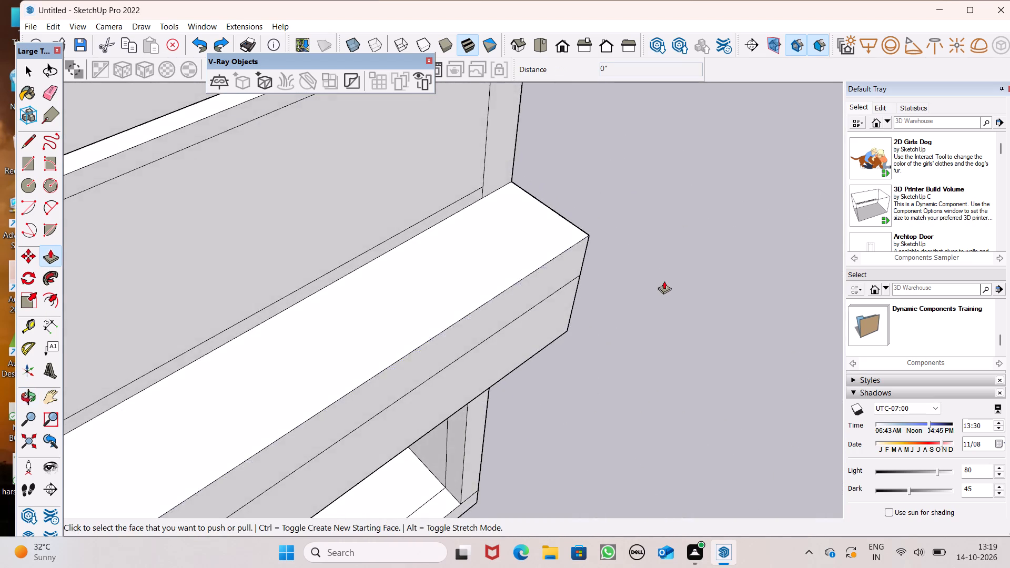
pyautogui.scroll(-6, 664, 281)
pyautogui.moveTo(669, 295); pyautogui.dragTo(428, 296, button='middle')
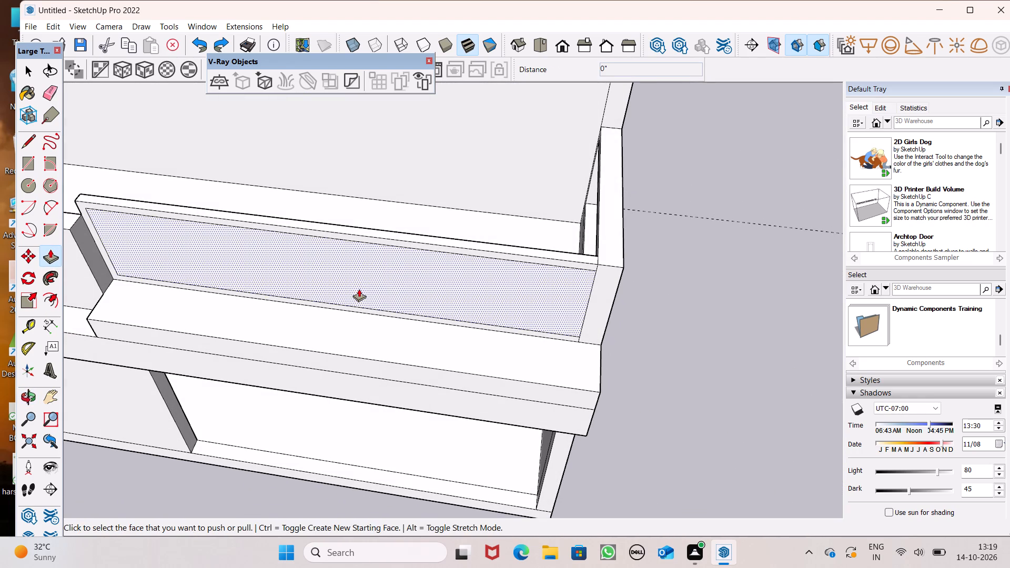
pyautogui.moveTo(345, 289); pyautogui.dragTo(372, 282)
# Examine the front opening and the inner corner where the front and side parapets meet, from the balcony side.
pyautogui.moveTo(524, 343); pyautogui.dragTo(634, 200, button='middle')
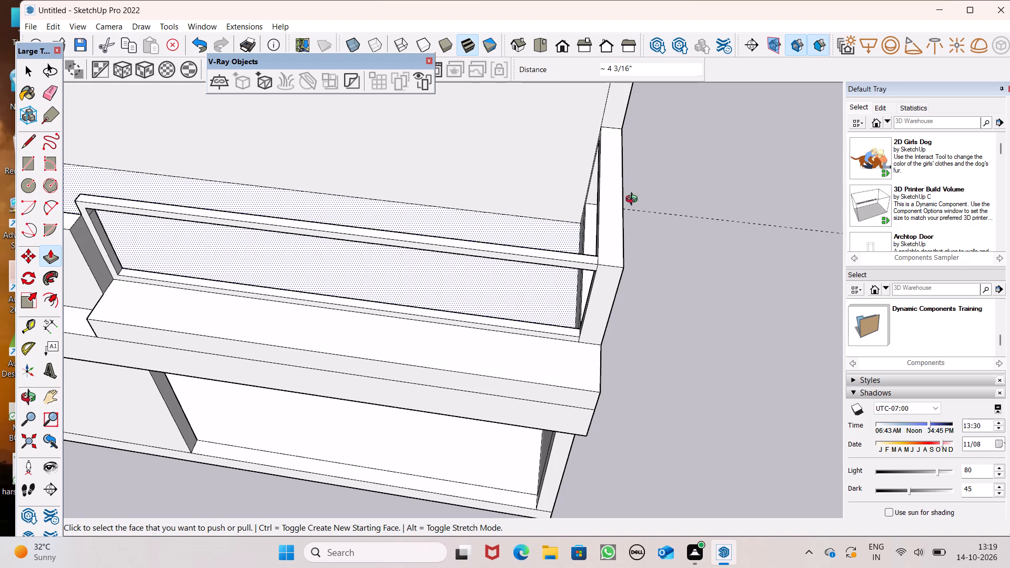
pyautogui.moveTo(634, 200); pyautogui.dragTo(644, 190, button='middle')
pyautogui.moveTo(602, 261); pyautogui.dragTo(973, 353, button='middle')
pyautogui.scroll(1, 555, 339)
pyautogui.moveTo(555, 339); pyautogui.dragTo(766, 310, button='middle')
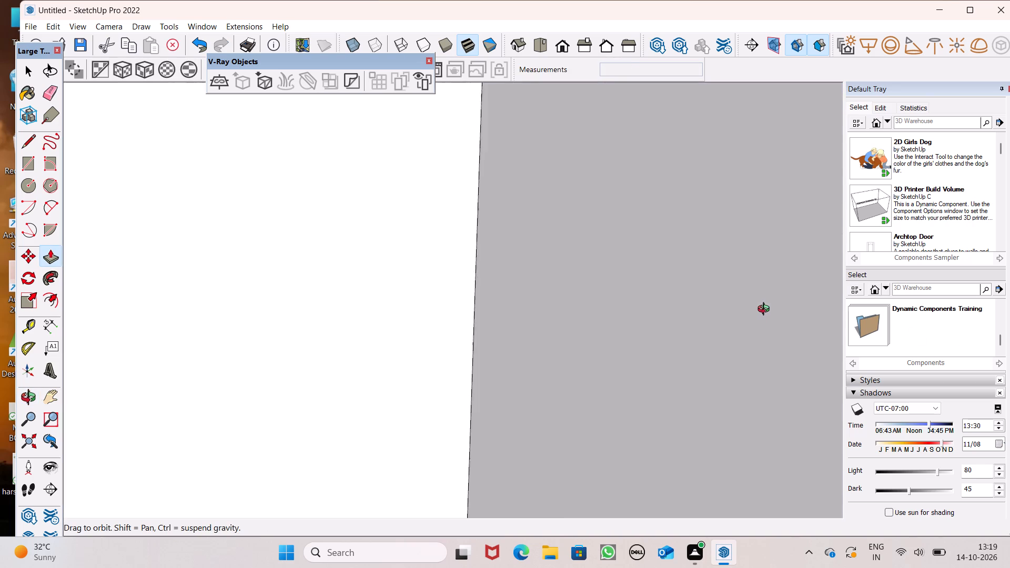
pyautogui.moveTo(766, 310); pyautogui.dragTo(628, 343, button='middle')
pyautogui.scroll(5, 578, 332)
pyautogui.scroll(-4, 534, 282)
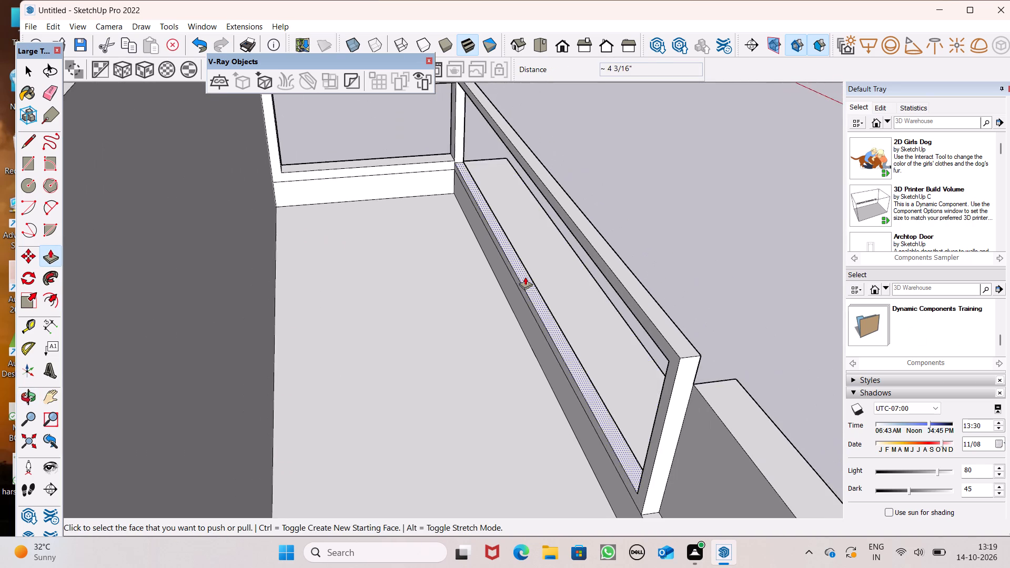
pyautogui.moveTo(528, 283); pyautogui.dragTo(568, 365, button='middle')
pyautogui.scroll(7, 480, 205)
pyautogui.scroll(-2, 396, 163)
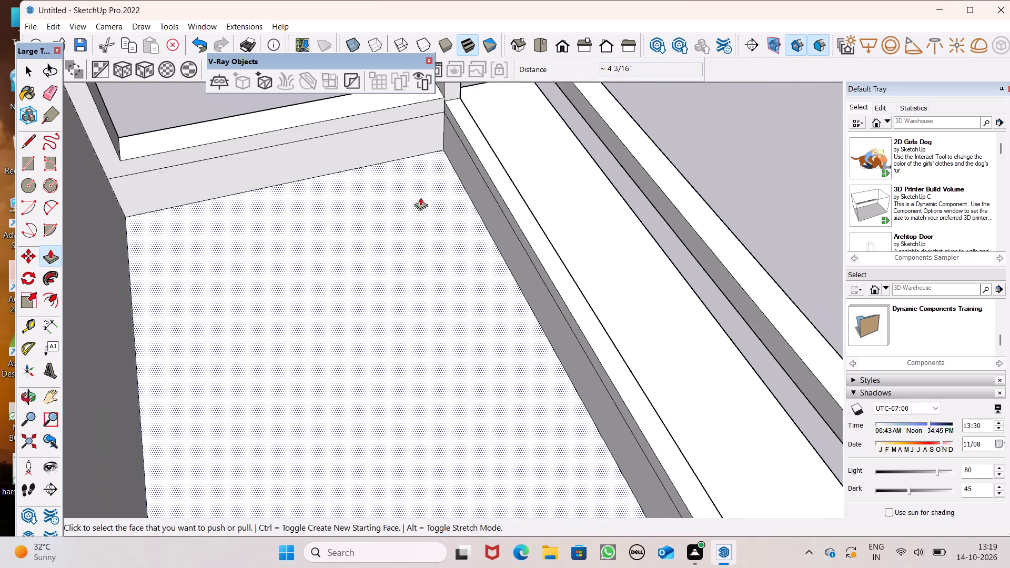
pyautogui.scroll(-2, 420, 197)
pyautogui.moveTo(472, 249); pyautogui.dragTo(581, 307, button='middle')
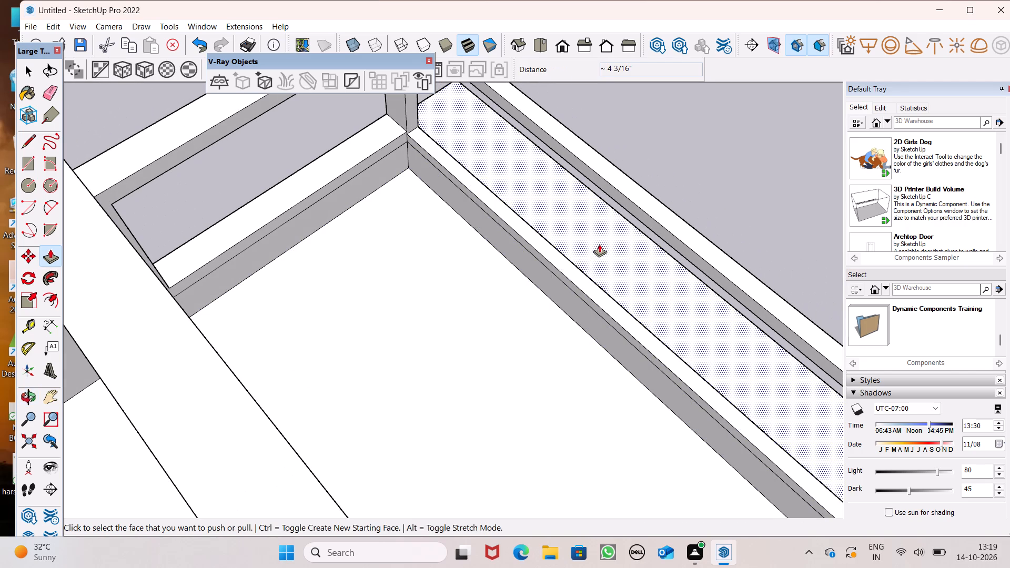
pyautogui.scroll(5, 451, 138)
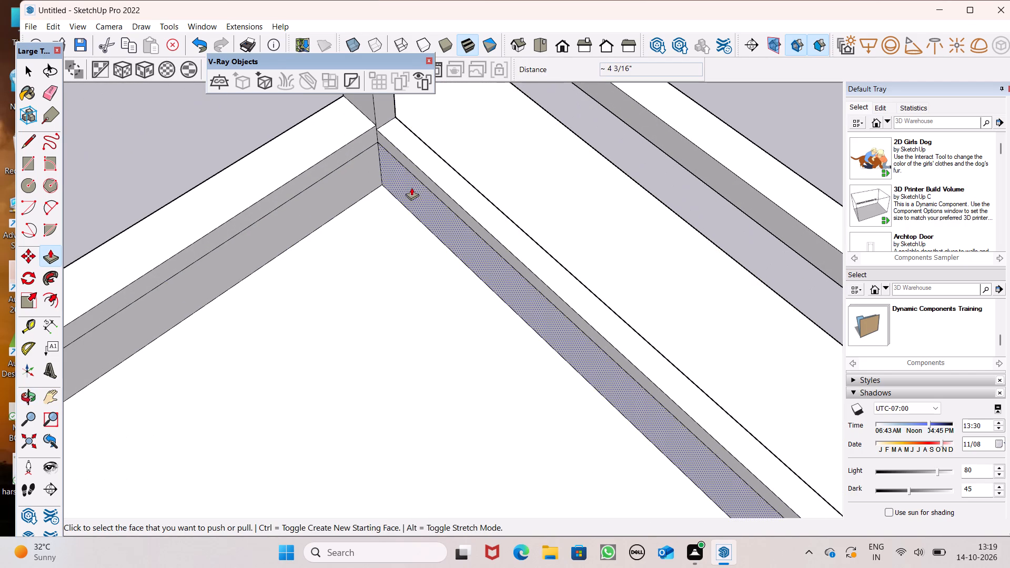
pyautogui.scroll(2, 420, 199)
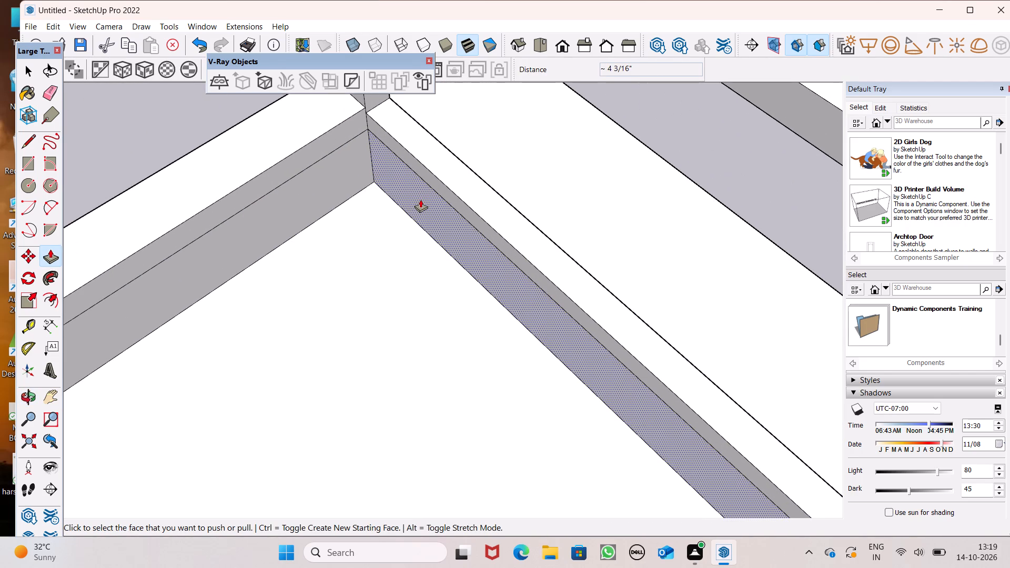
pyautogui.scroll(-1, 429, 199)
pyautogui.scroll(2, 449, 209)
pyautogui.scroll(1, 494, 222)
pyautogui.moveTo(503, 219); pyautogui.dragTo(144, 191, button='middle')
pyautogui.scroll(1, 145, 188)
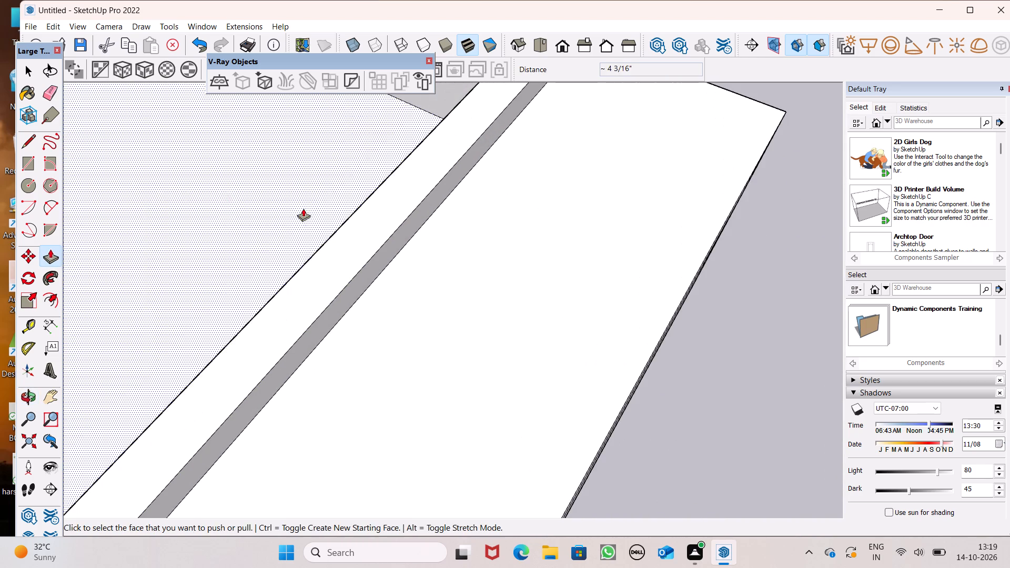
# Examine the front and side parapet frames and the projecting ledge from outside the building's front.
pyautogui.press('space')
pyautogui.scroll(-7, 437, 239)
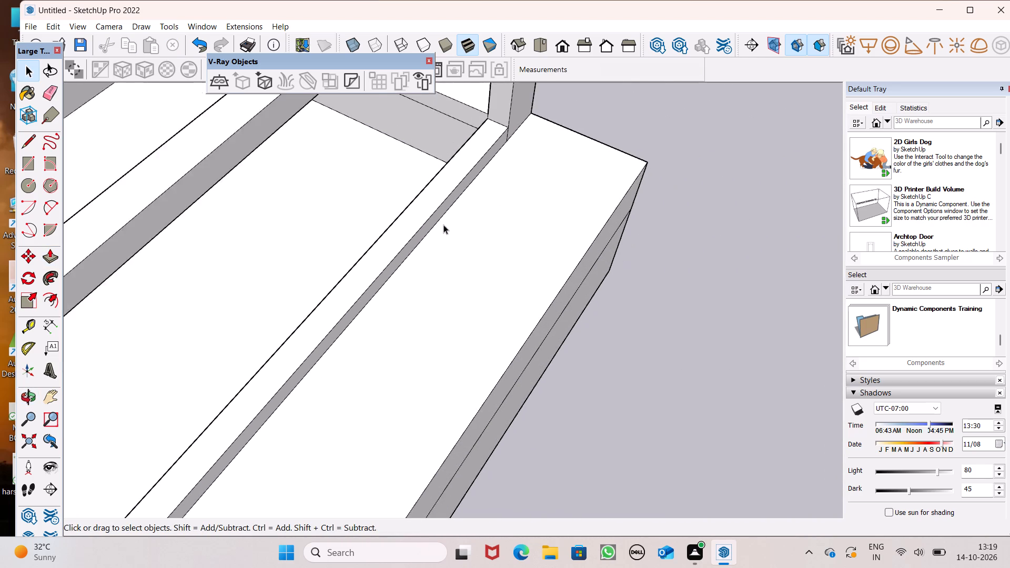
pyautogui.scroll(-2, 443, 225)
pyautogui.scroll(-5, 564, 250)
pyautogui.moveTo(622, 271); pyautogui.dragTo(474, 171, button='middle')
pyautogui.scroll(-3, 811, 262)
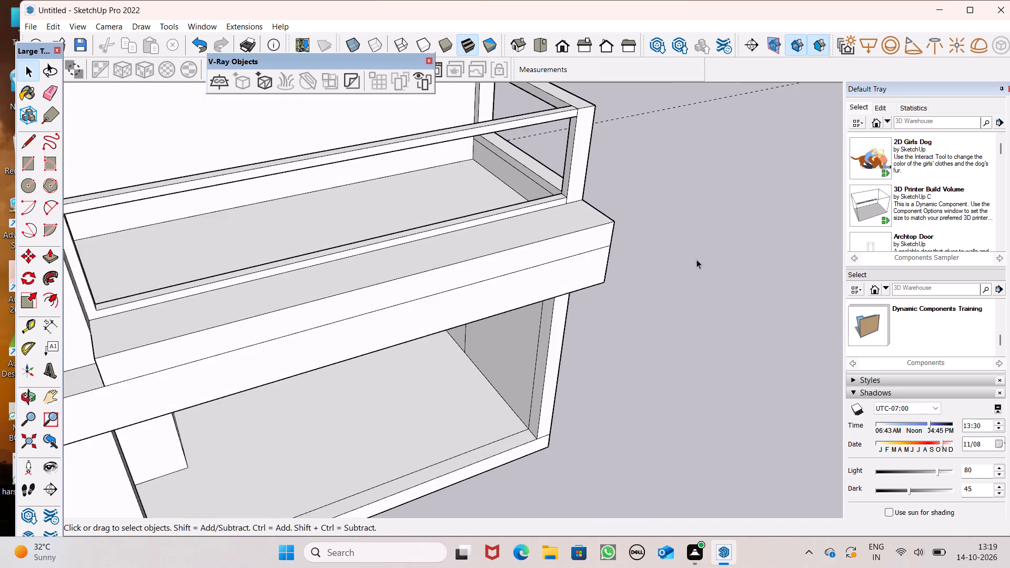
pyautogui.scroll(-2, 689, 256)
pyautogui.scroll(1, 689, 256)
pyautogui.scroll(-1, 688, 256)
pyautogui.scroll(1, 688, 256)
pyautogui.scroll(-4, 688, 253)
pyautogui.moveTo(704, 269); pyautogui.dragTo(588, 253, button='middle')
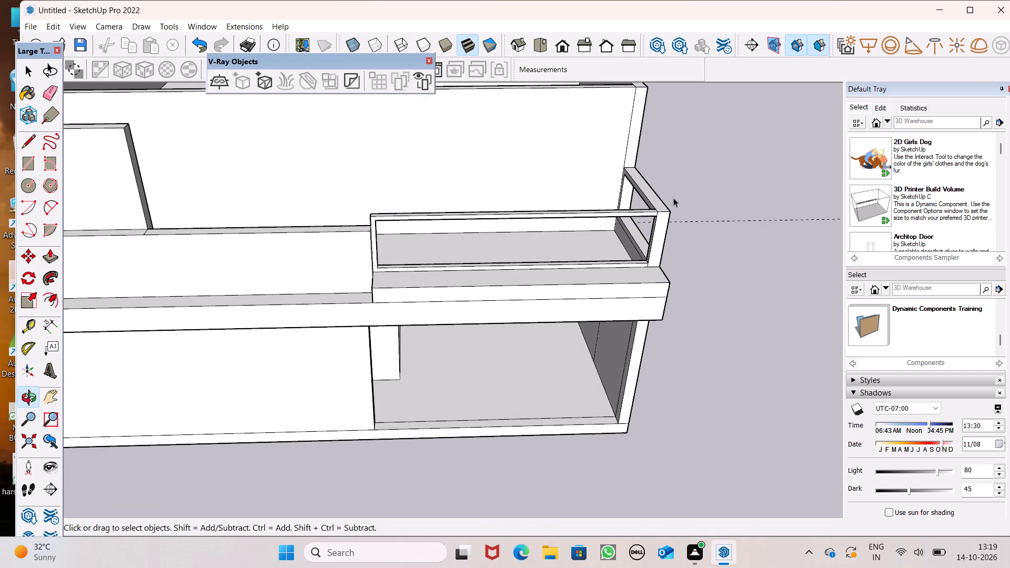
pyautogui.moveTo(633, 205); pyautogui.dragTo(524, 205, button='middle')
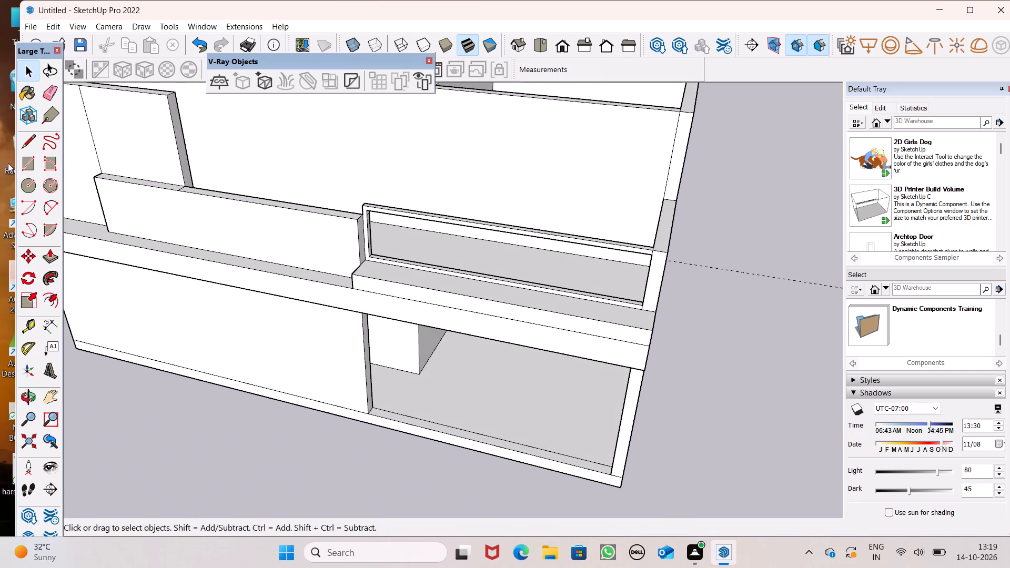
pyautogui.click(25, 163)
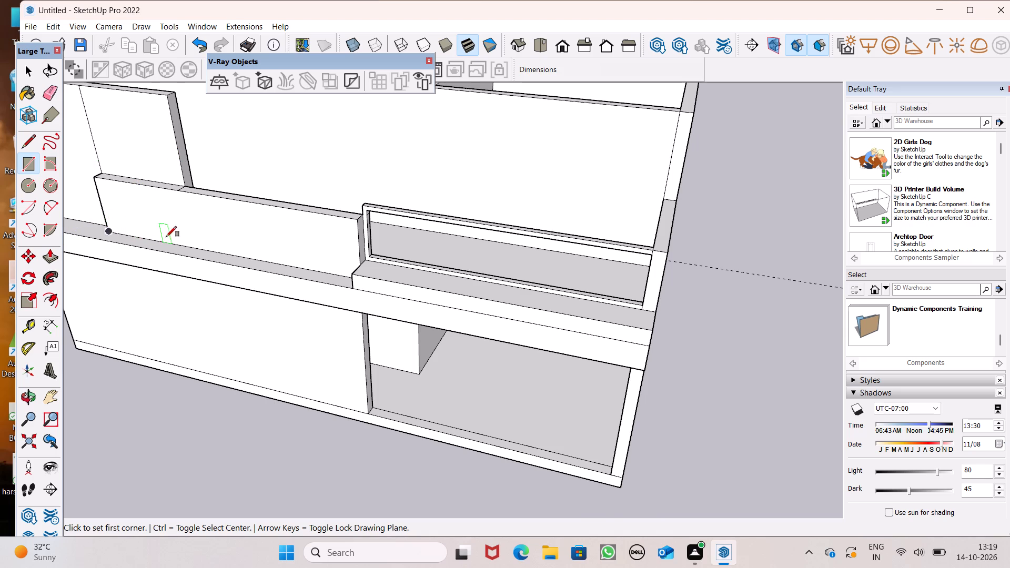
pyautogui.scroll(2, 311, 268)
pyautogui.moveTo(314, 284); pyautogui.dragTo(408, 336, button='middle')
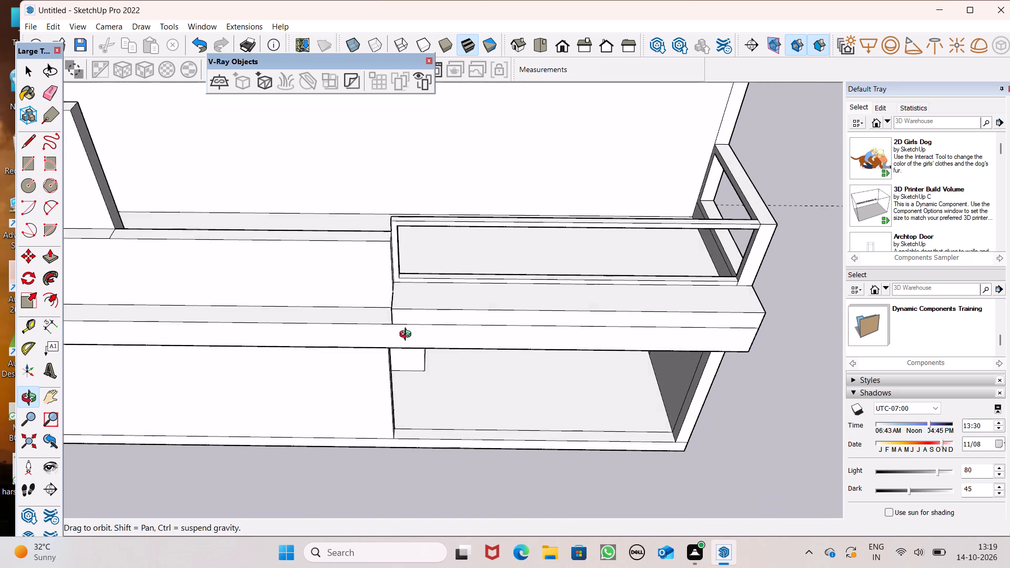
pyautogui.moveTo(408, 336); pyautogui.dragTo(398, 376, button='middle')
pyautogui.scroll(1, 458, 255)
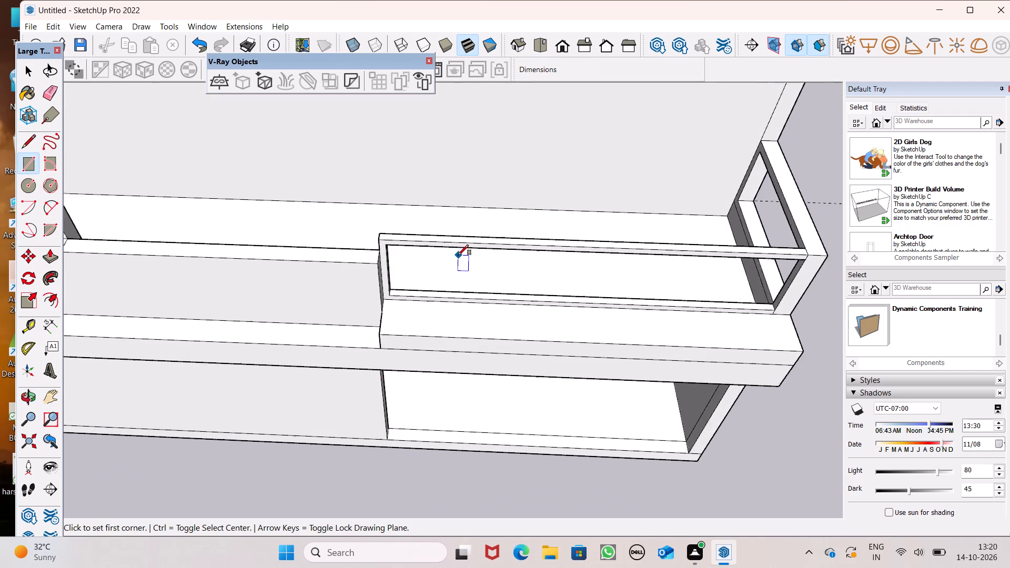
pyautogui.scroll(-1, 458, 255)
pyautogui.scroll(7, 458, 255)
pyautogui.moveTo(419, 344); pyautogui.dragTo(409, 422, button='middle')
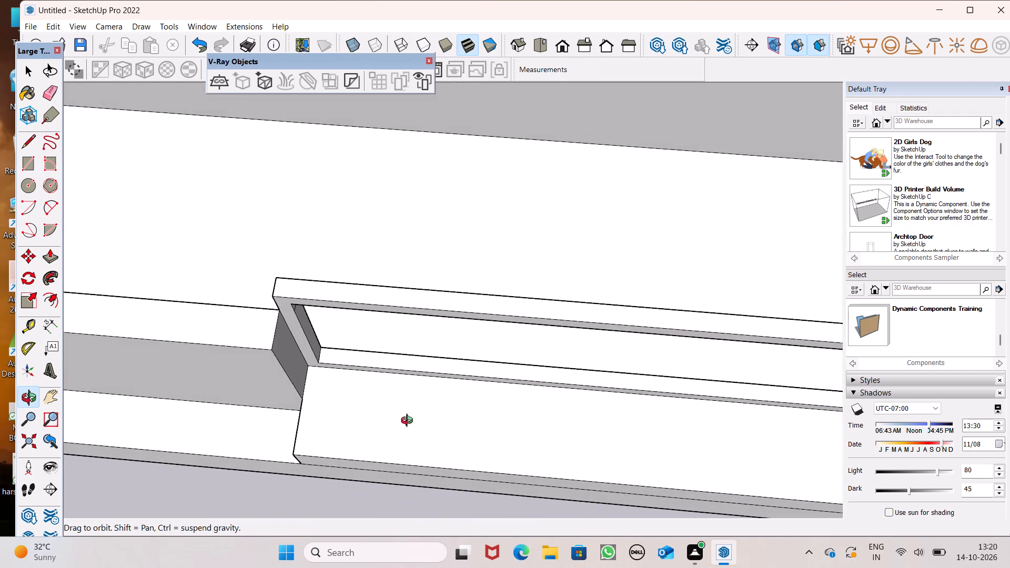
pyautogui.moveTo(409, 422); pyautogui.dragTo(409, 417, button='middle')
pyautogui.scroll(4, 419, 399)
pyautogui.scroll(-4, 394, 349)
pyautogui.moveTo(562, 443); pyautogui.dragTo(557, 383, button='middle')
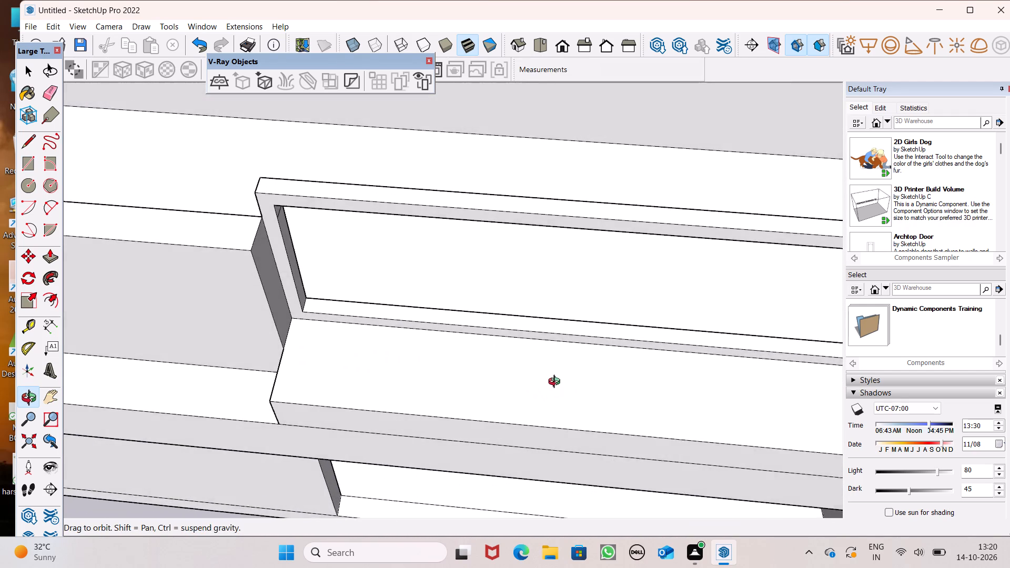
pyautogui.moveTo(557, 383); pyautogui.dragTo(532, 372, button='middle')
# Pull the front opening's frame face outward about 2 1/8" and extend the adjoining corner post face by the same amount to sit flush.
pyautogui.click(52, 260)
pyautogui.scroll(-6, 69, 307)
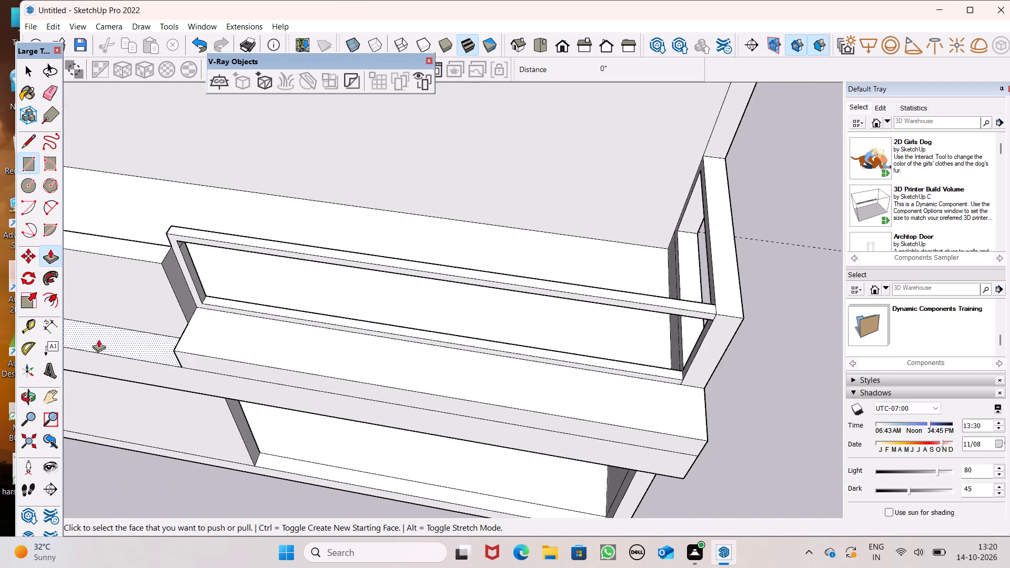
pyautogui.moveTo(608, 384); pyautogui.dragTo(608, 361, button='middle')
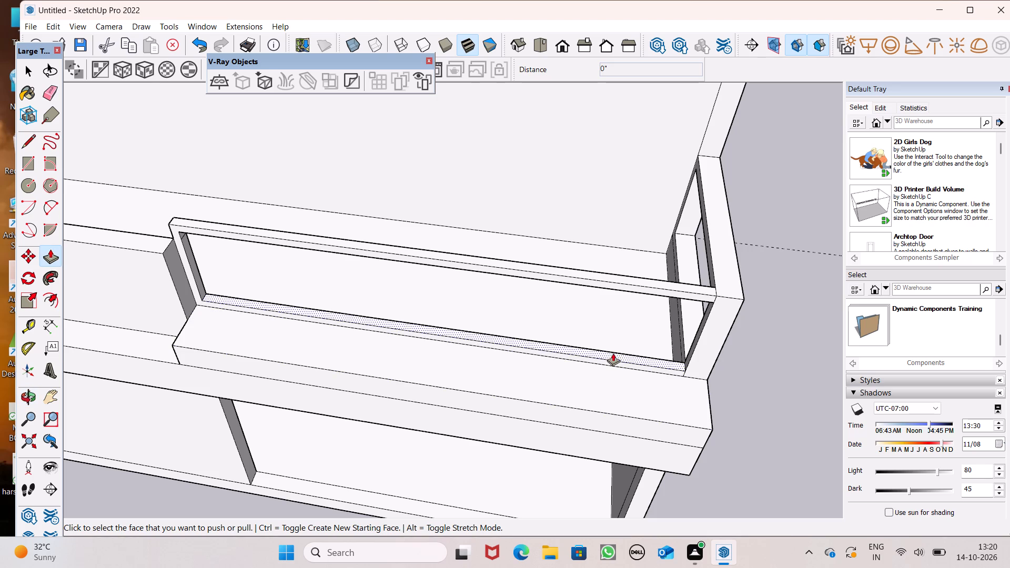
pyautogui.scroll(2, 720, 338)
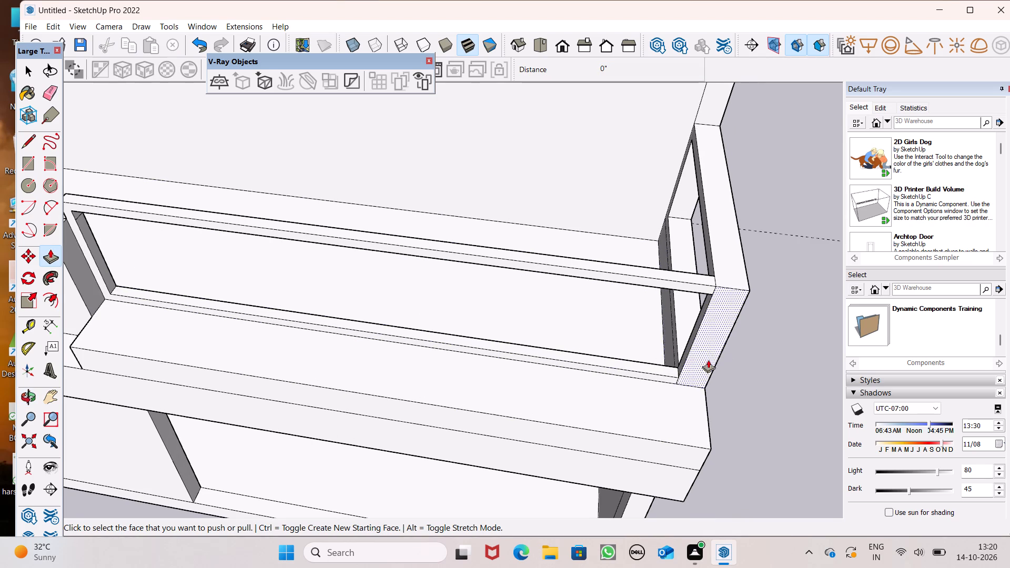
pyautogui.scroll(2, 655, 380)
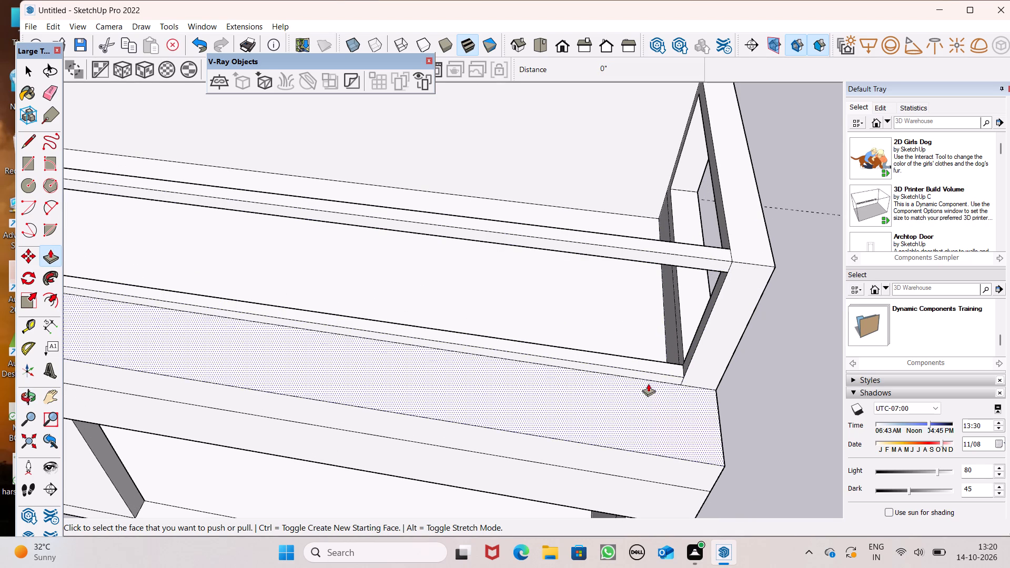
pyautogui.moveTo(651, 377); pyautogui.dragTo(650, 383)
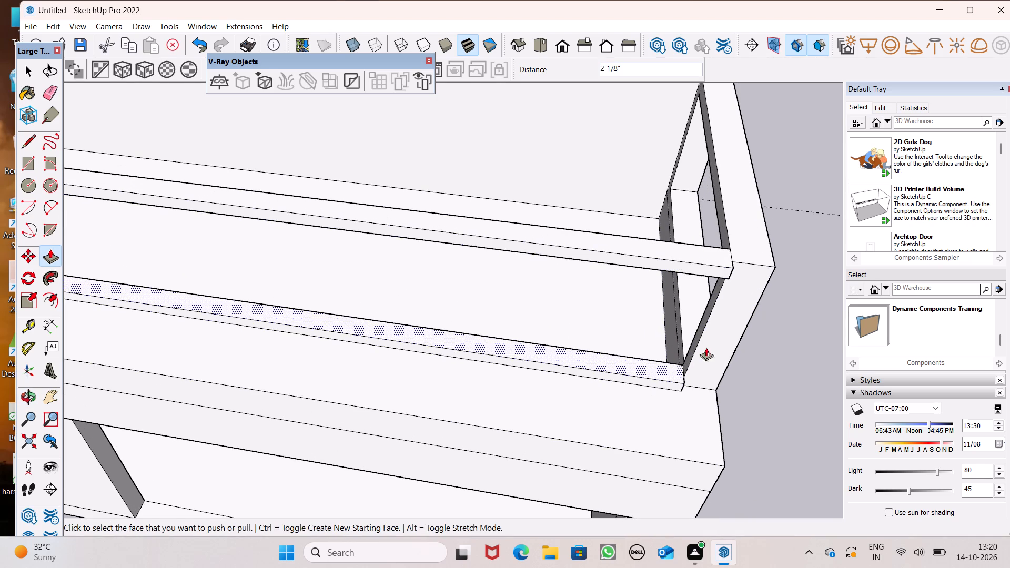
pyautogui.moveTo(713, 347); pyautogui.dragTo(669, 379)
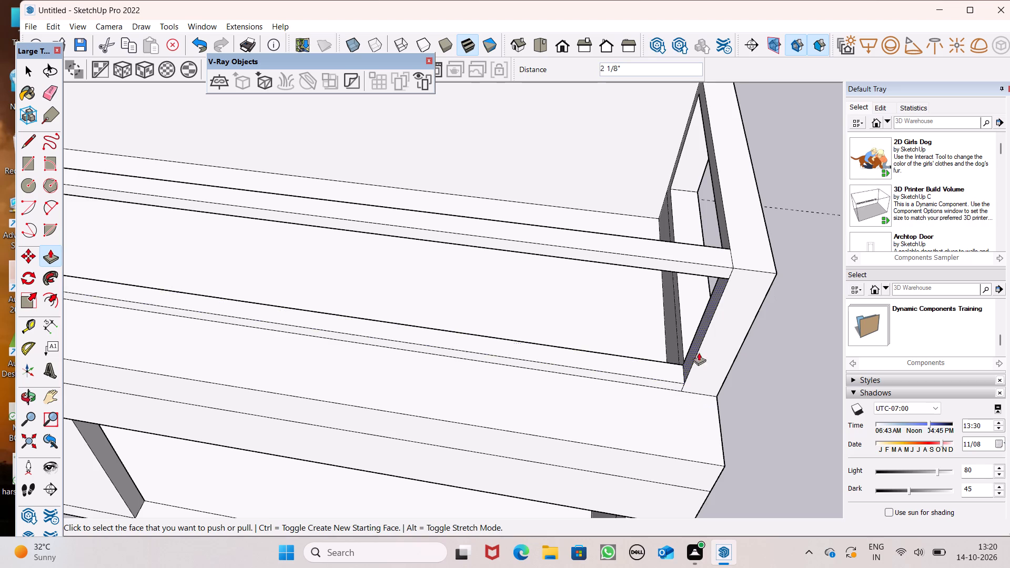
# Examine the front opening's frame, sill and inner end from outside the balcony.
pyautogui.scroll(-7, 727, 302)
pyautogui.moveTo(589, 309); pyautogui.dragTo(617, 237, button='middle')
pyautogui.scroll(2, 368, 256)
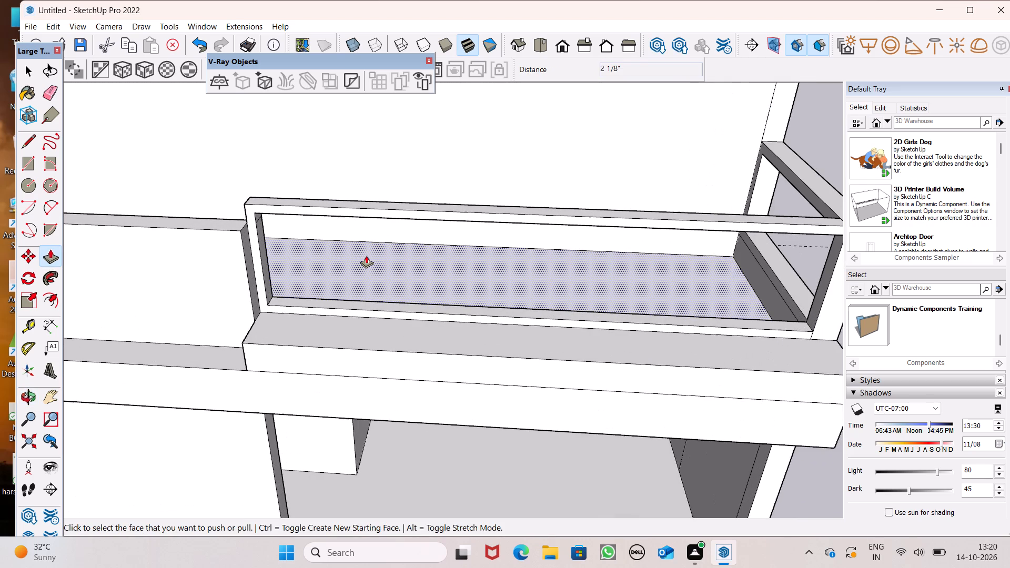
pyautogui.scroll(2, 378, 252)
pyautogui.scroll(-1, 378, 252)
pyautogui.moveTo(452, 323); pyautogui.dragTo(456, 376, button='middle')
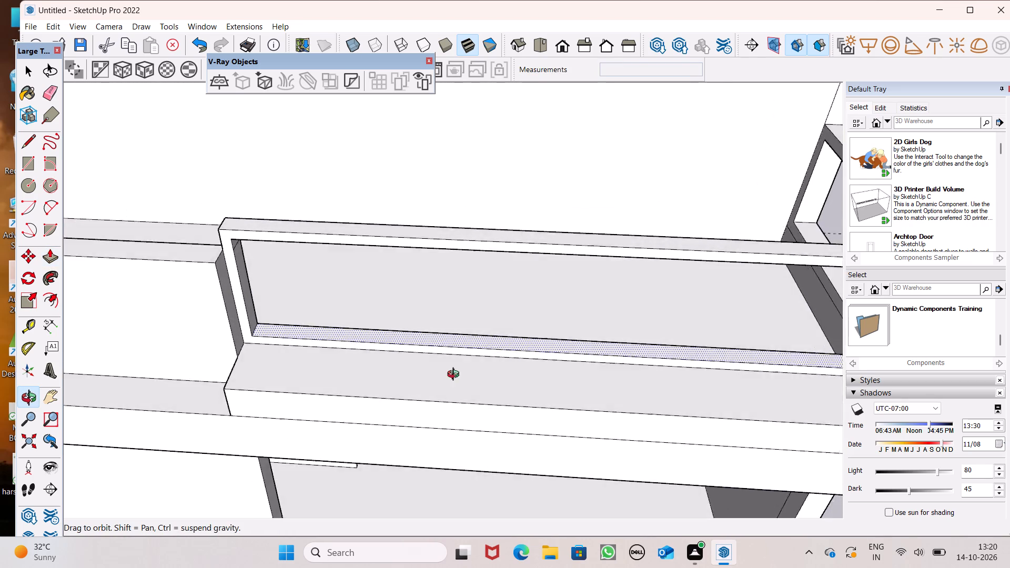
pyautogui.moveTo(456, 376); pyautogui.dragTo(453, 391, button='middle')
pyautogui.scroll(4, 454, 358)
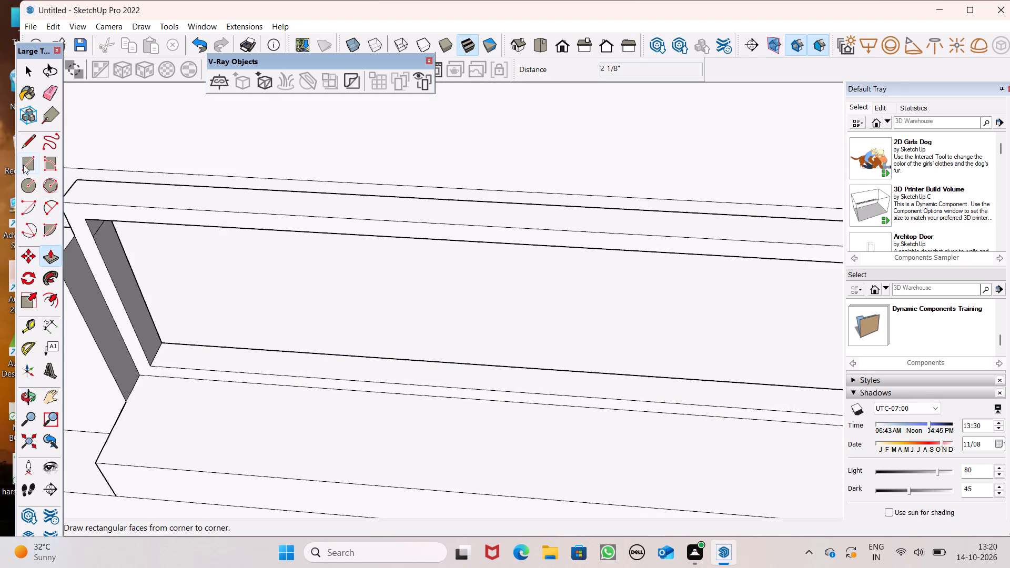
# Draw a small rectangle about 3 7/16" by 1 7/16" on the front opening's sill, near the end away from the corner.
pyautogui.click(23, 165)
pyautogui.scroll(-2, 202, 227)
pyautogui.scroll(-2, 287, 219)
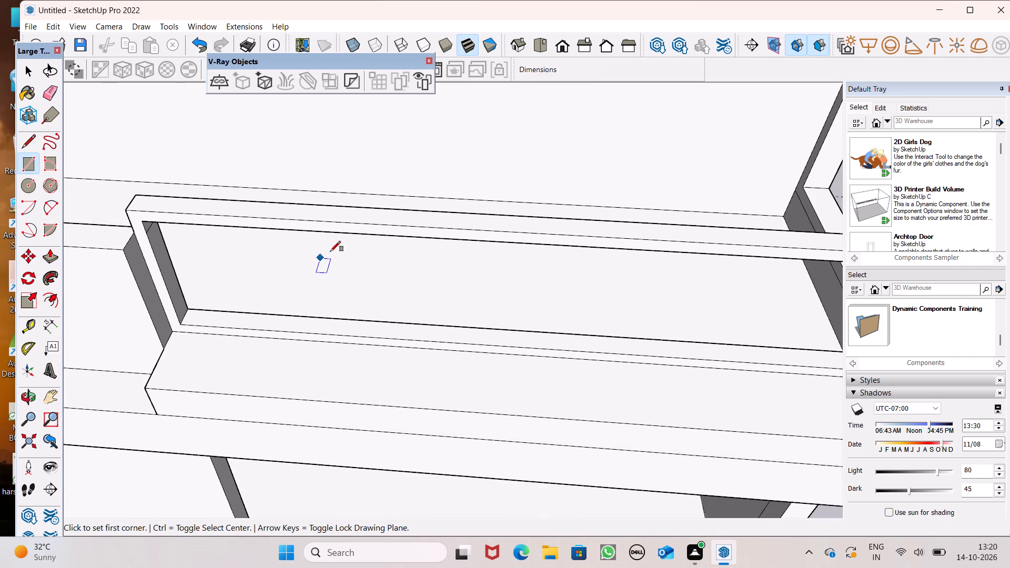
pyautogui.scroll(-2, 330, 251)
pyautogui.moveTo(290, 264); pyautogui.dragTo(320, 326, button='middle')
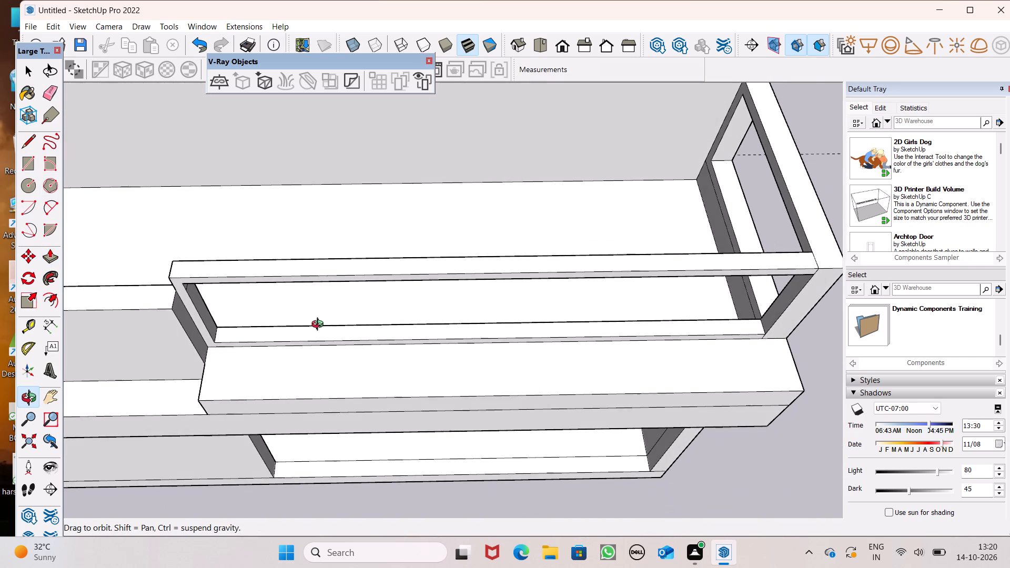
pyautogui.moveTo(320, 326); pyautogui.dragTo(310, 336, button='middle')
pyautogui.scroll(5, 294, 330)
pyautogui.scroll(6, 238, 333)
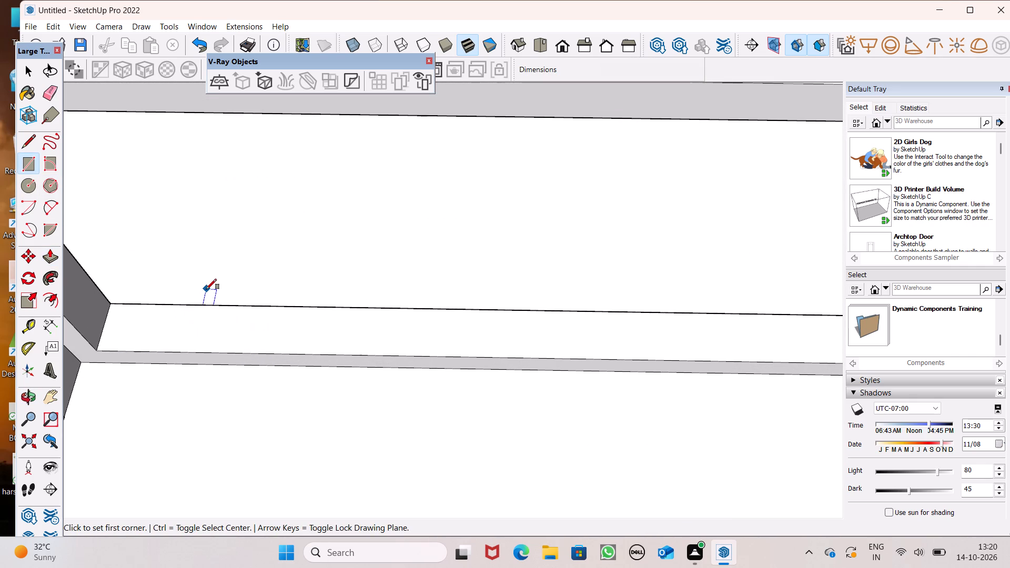
pyautogui.scroll(2, 186, 286)
pyautogui.scroll(-5, 274, 271)
pyautogui.scroll(5, 193, 302)
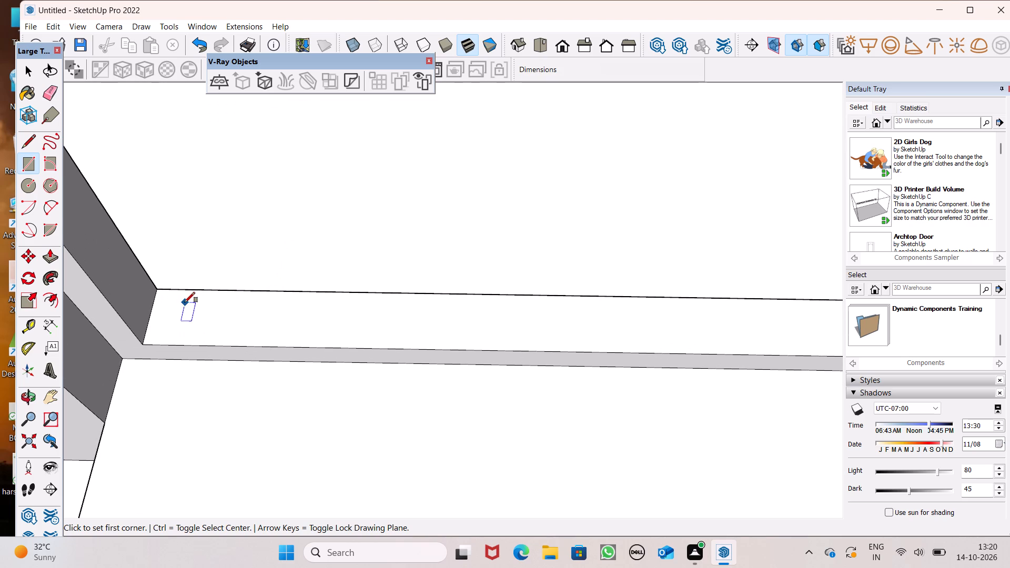
pyautogui.scroll(2, 174, 304)
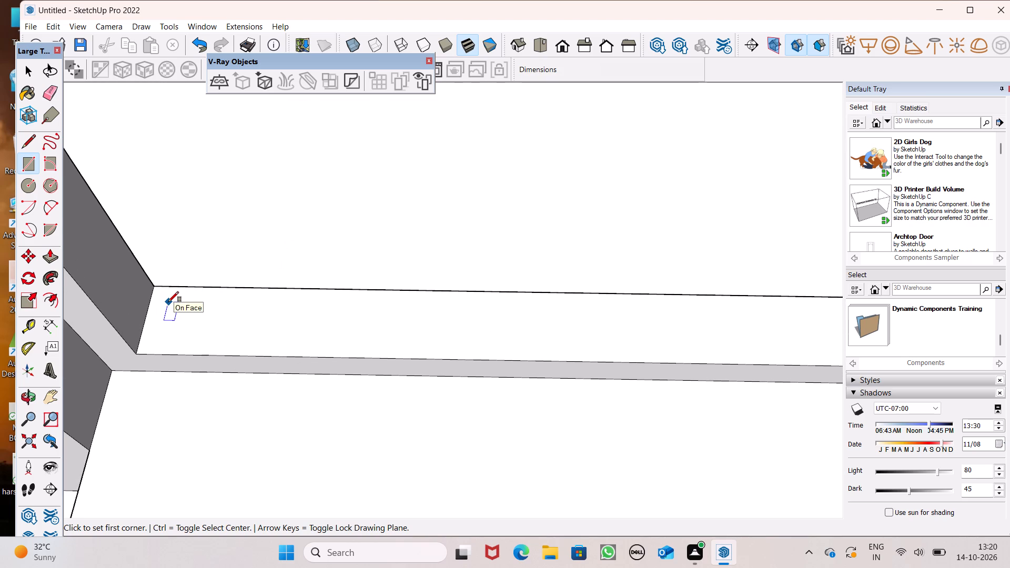
pyautogui.scroll(3, 168, 305)
pyautogui.scroll(-1, 185, 293)
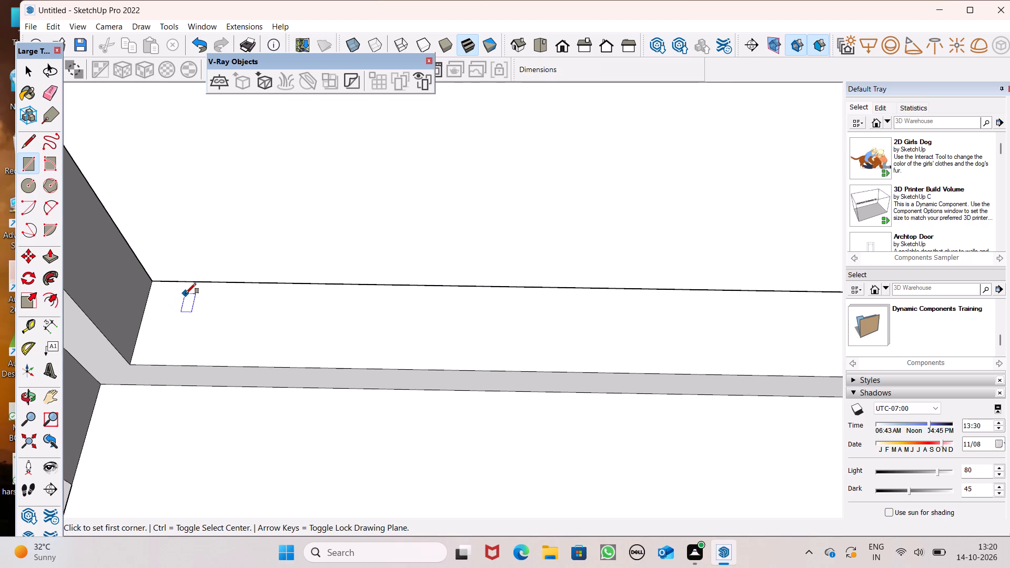
pyautogui.scroll(-10, 265, 284)
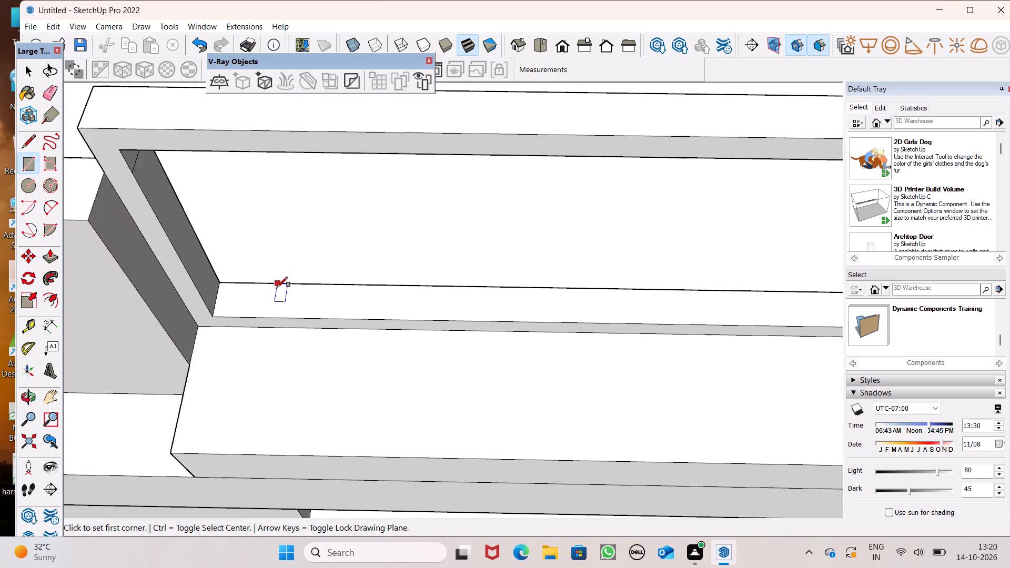
pyautogui.moveTo(281, 300); pyautogui.dragTo(281, 255, button='middle')
pyautogui.moveTo(260, 284); pyautogui.dragTo(260, 308, button='middle')
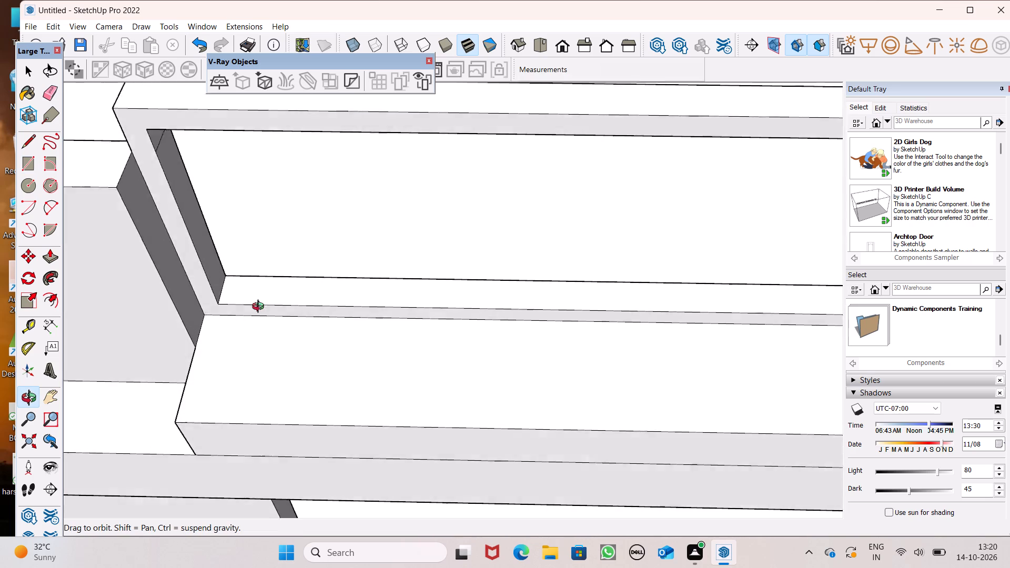
pyautogui.moveTo(260, 308); pyautogui.dragTo(251, 357, button='middle')
pyautogui.scroll(2, 247, 334)
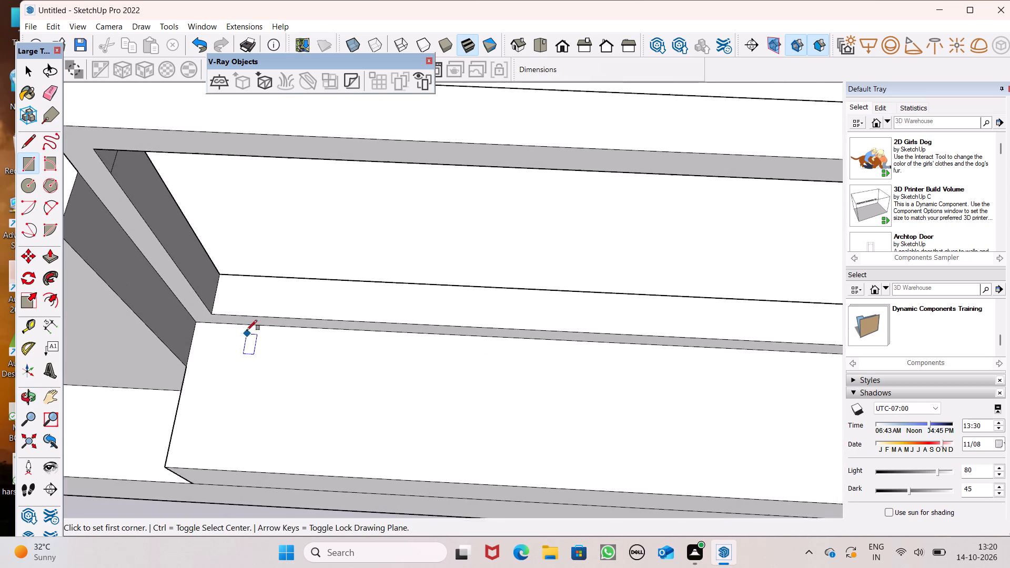
pyautogui.scroll(4, 247, 330)
pyautogui.scroll(-1, 243, 271)
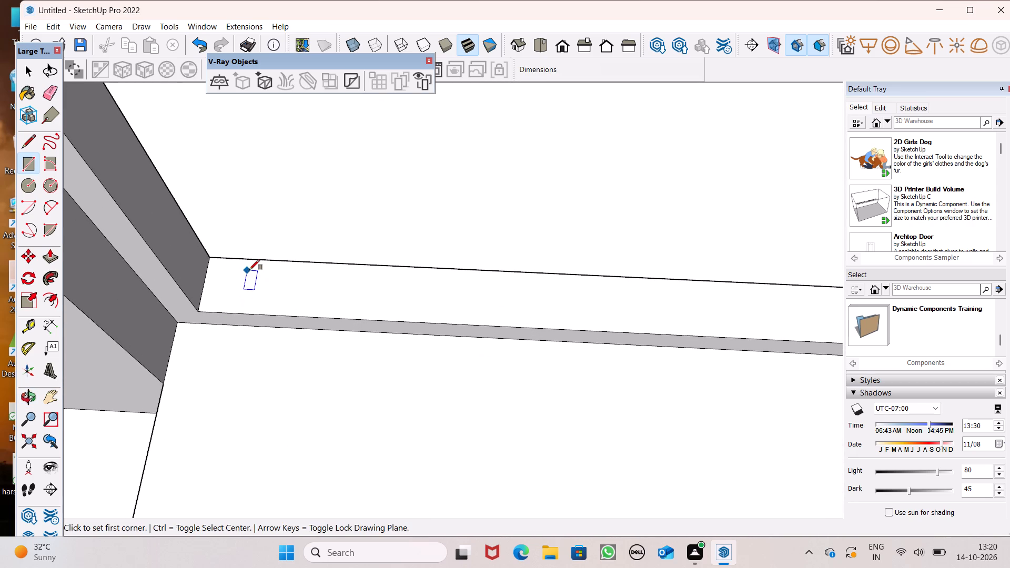
pyautogui.scroll(4, 250, 270)
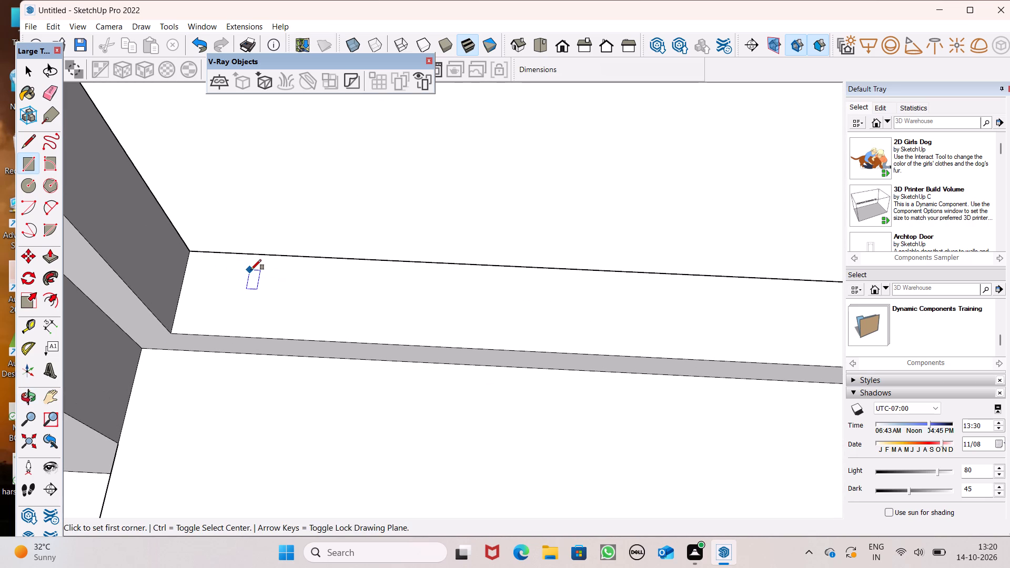
pyautogui.click(251, 270)
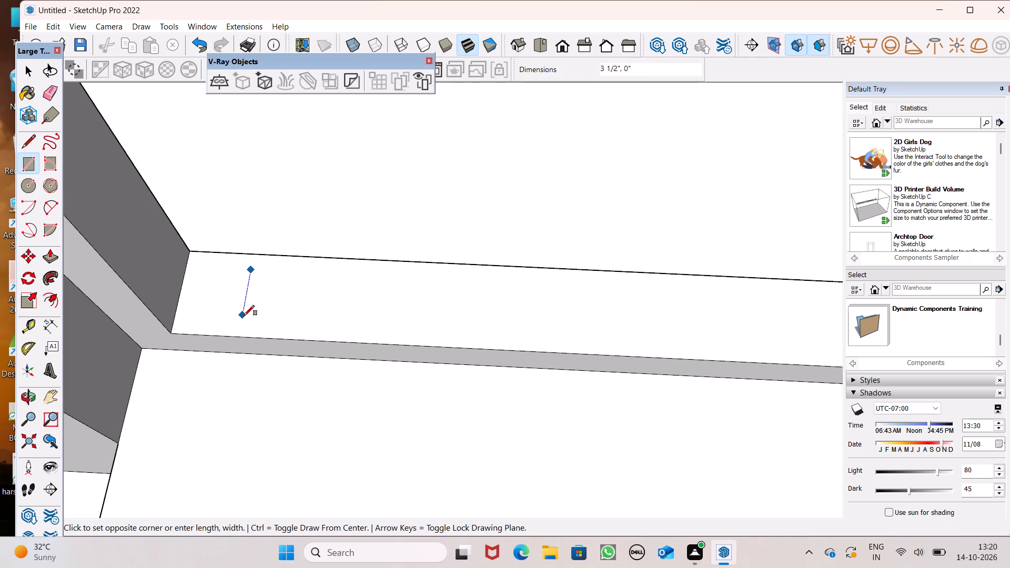
pyautogui.scroll(3, 272, 324)
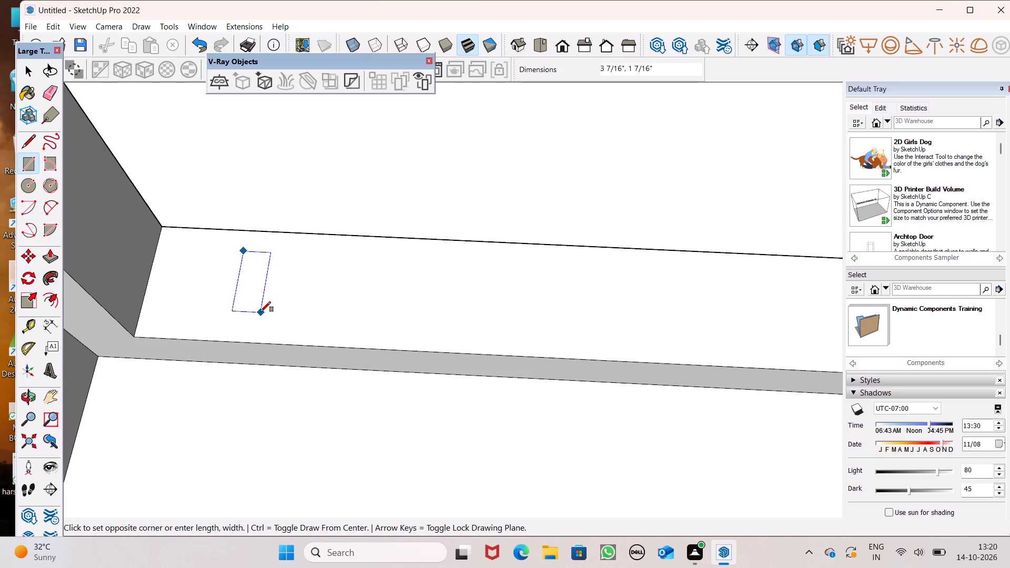
pyautogui.click(260, 312)
pyautogui.press('space')
# Copy the small rectangle about 7" along the front opening's sill, toward the parapet corner.
pyautogui.scroll(-10, 146, 320)
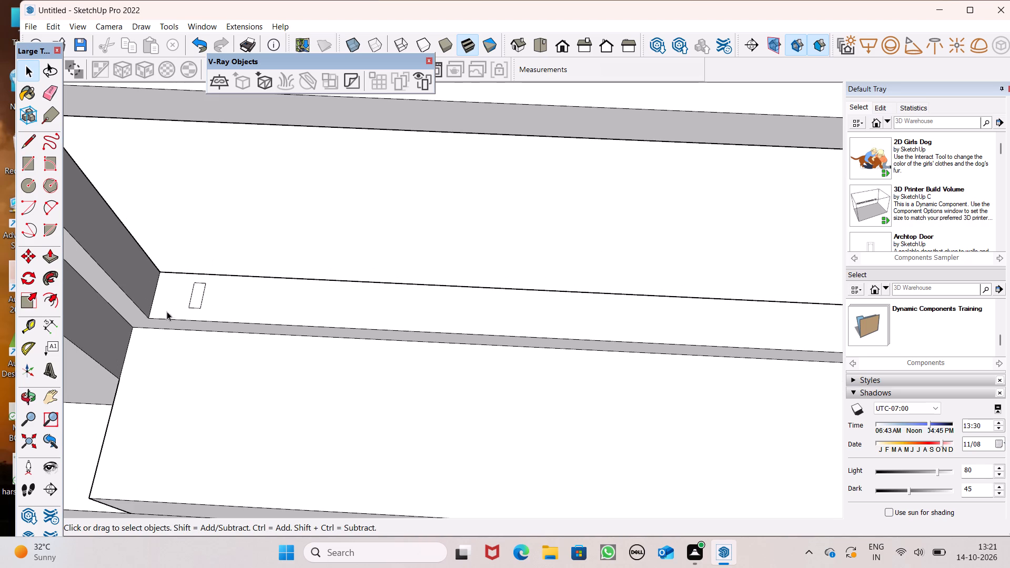
pyautogui.scroll(-5, 229, 262)
pyautogui.scroll(3, 293, 249)
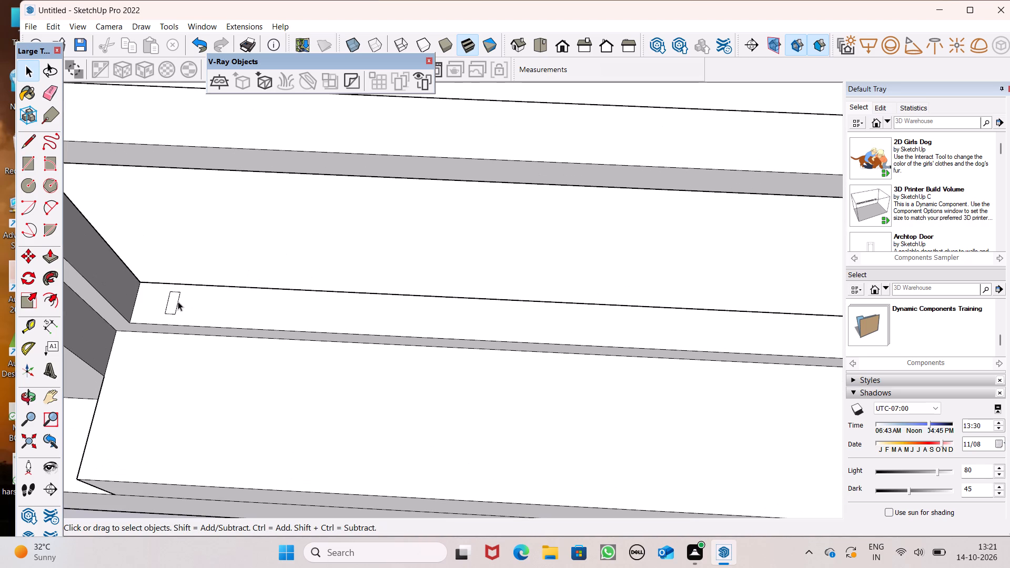
pyautogui.doubleClick(174, 302)
pyautogui.scroll(-4, 172, 303)
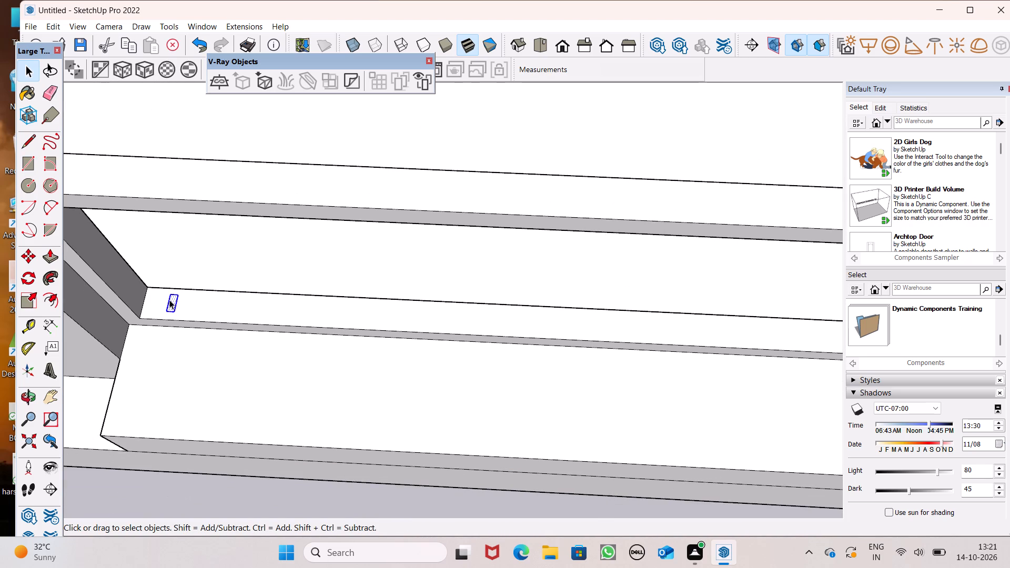
pyautogui.press('m')
pyautogui.press('Return')
pyautogui.scroll(-3, 193, 301)
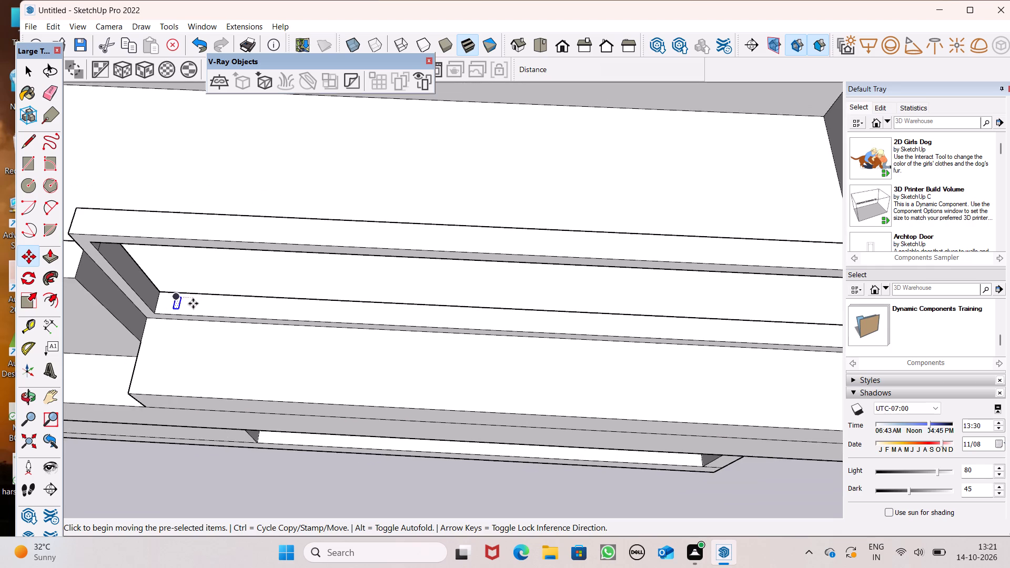
pyautogui.scroll(3, 188, 233)
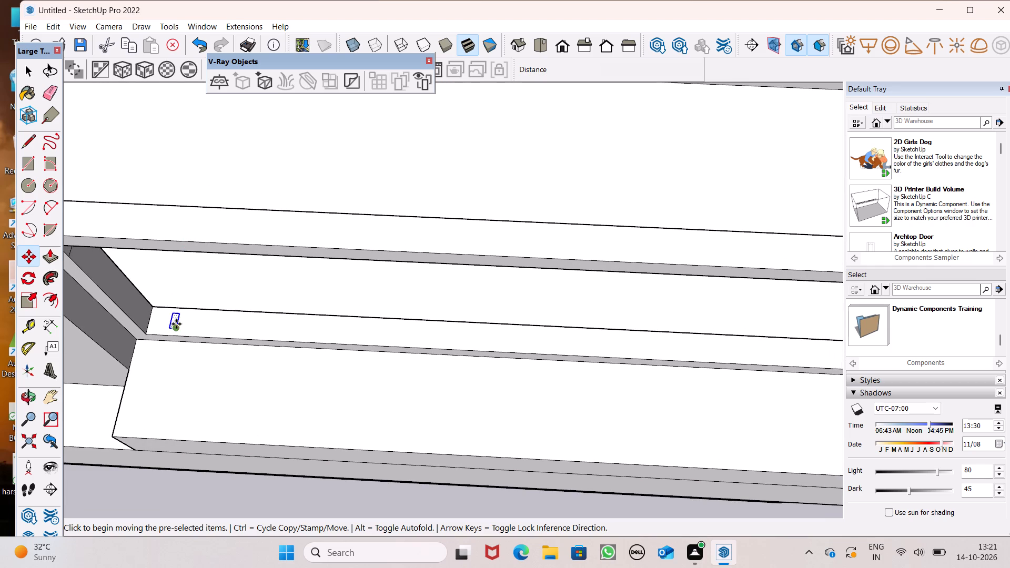
pyautogui.scroll(-6, 280, 294)
pyautogui.scroll(4, 263, 246)
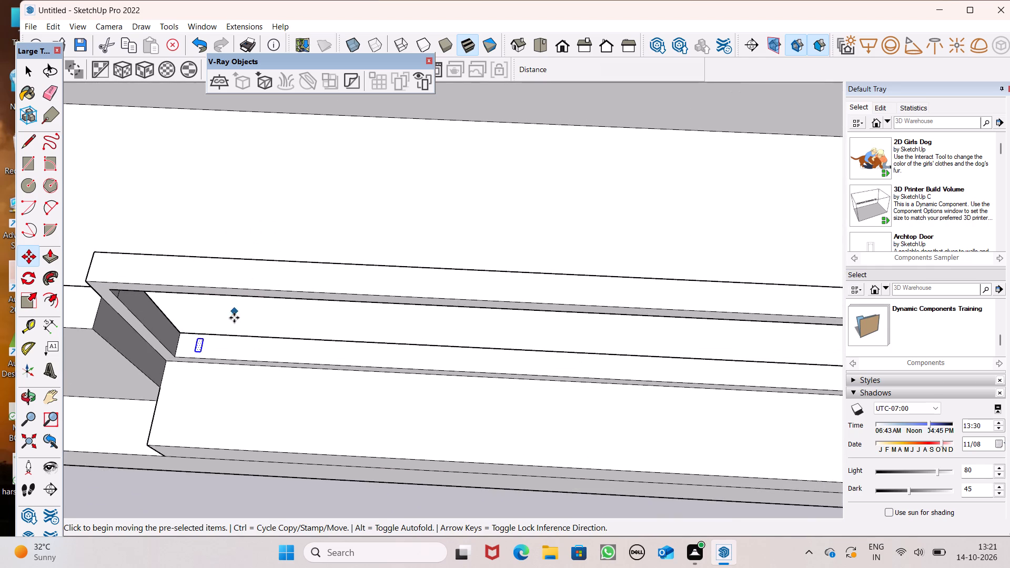
pyautogui.scroll(3, 234, 318)
pyautogui.moveTo(189, 366); pyautogui.dragTo(205, 366)
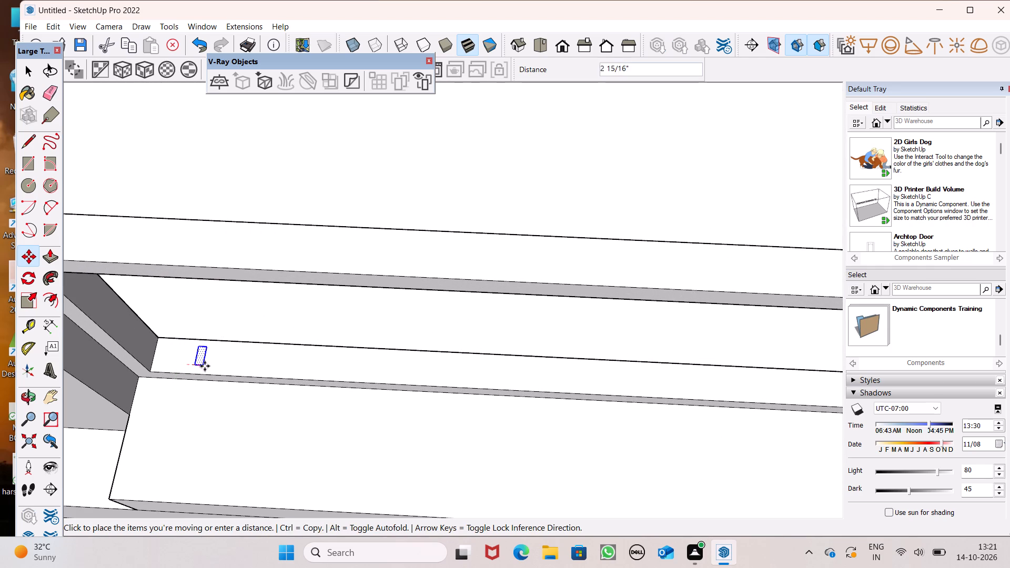
pyautogui.moveTo(205, 366); pyautogui.dragTo(227, 366)
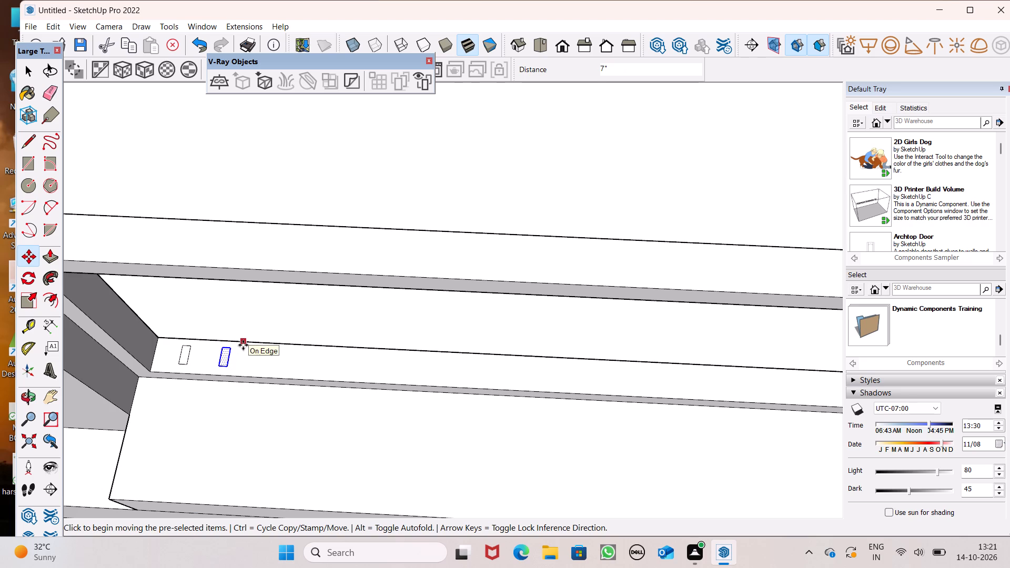
# Multiply the rectangle copy 15 times at the same spacing along the front opening's sill.
pyautogui.hotkey('shift', '*')
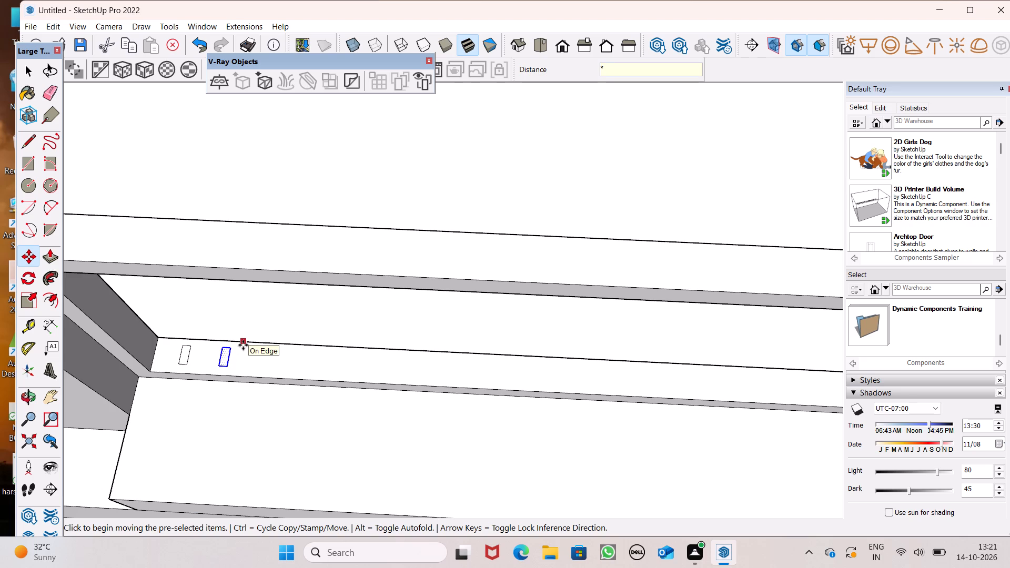
pyautogui.write('15')
pyautogui.press('Return')
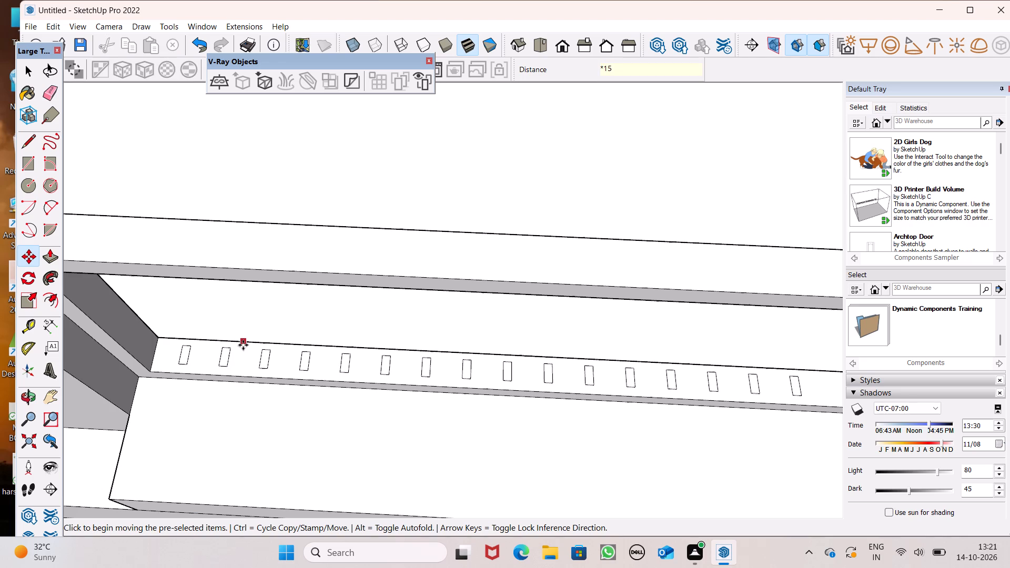
pyautogui.scroll(-4, 493, 36)
pyautogui.scroll(-5, 693, 50)
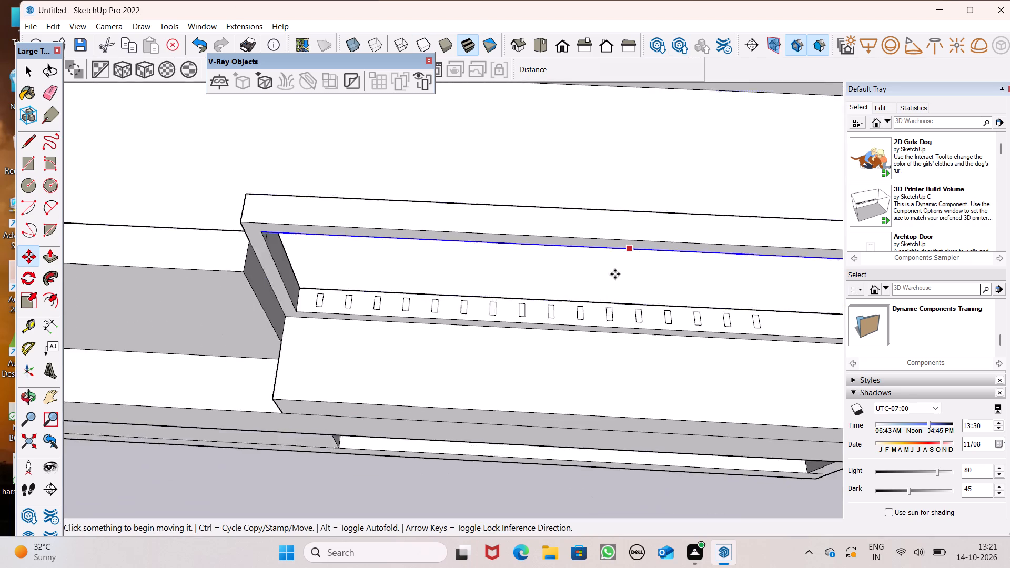
pyautogui.scroll(-2, 615, 274)
pyautogui.scroll(-9, 546, 365)
pyautogui.scroll(4, 823, 324)
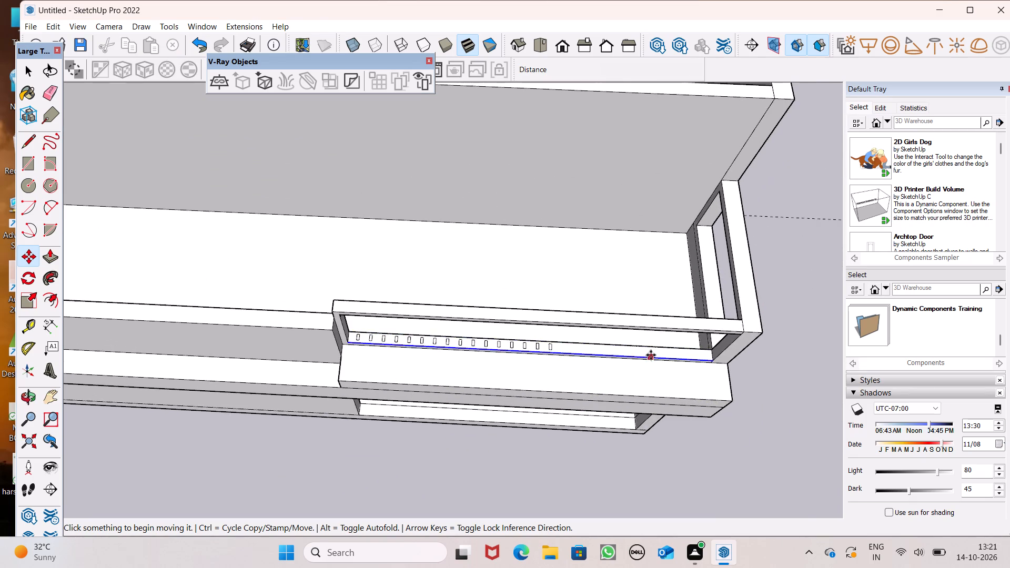
pyautogui.scroll(5, 639, 356)
pyautogui.press('space')
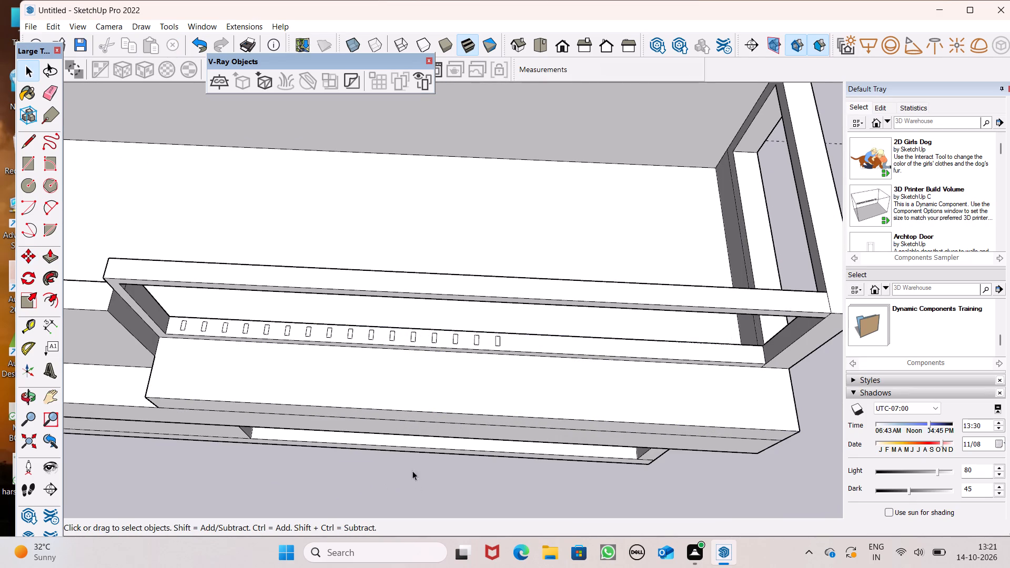
# Copy the end rectangle of the front sill's row about 6 1/2" further toward the parapet corner.
pyautogui.scroll(5, 541, 379)
pyautogui.scroll(4, 524, 301)
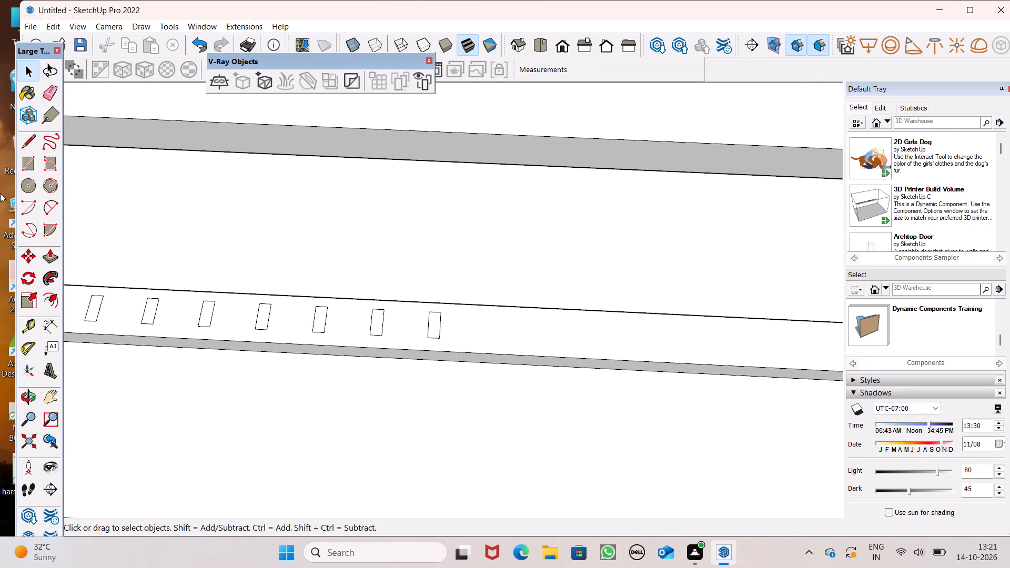
pyautogui.scroll(2, 453, 369)
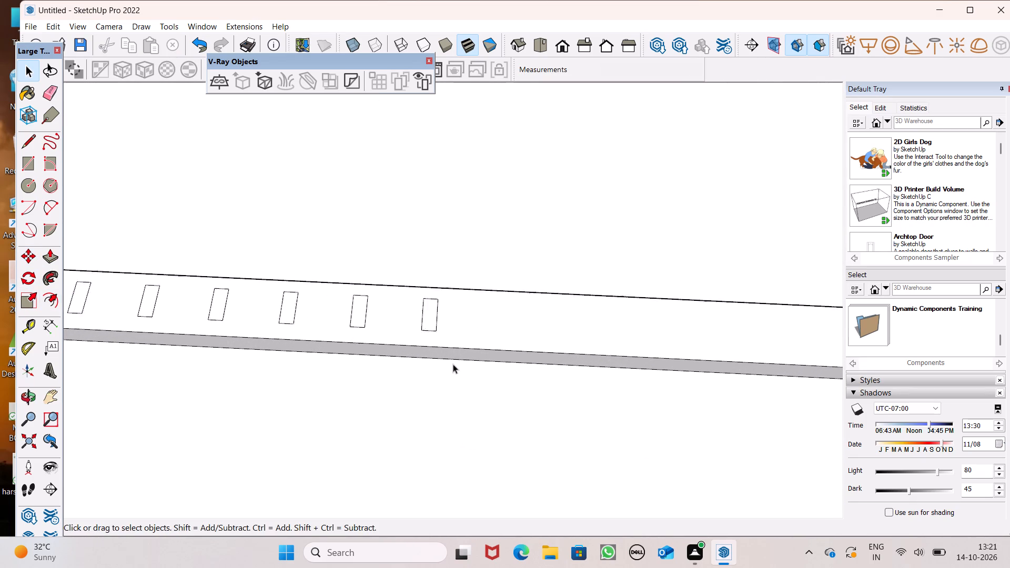
pyautogui.scroll(3, 453, 364)
pyautogui.doubleClick(421, 303)
pyautogui.press('m')
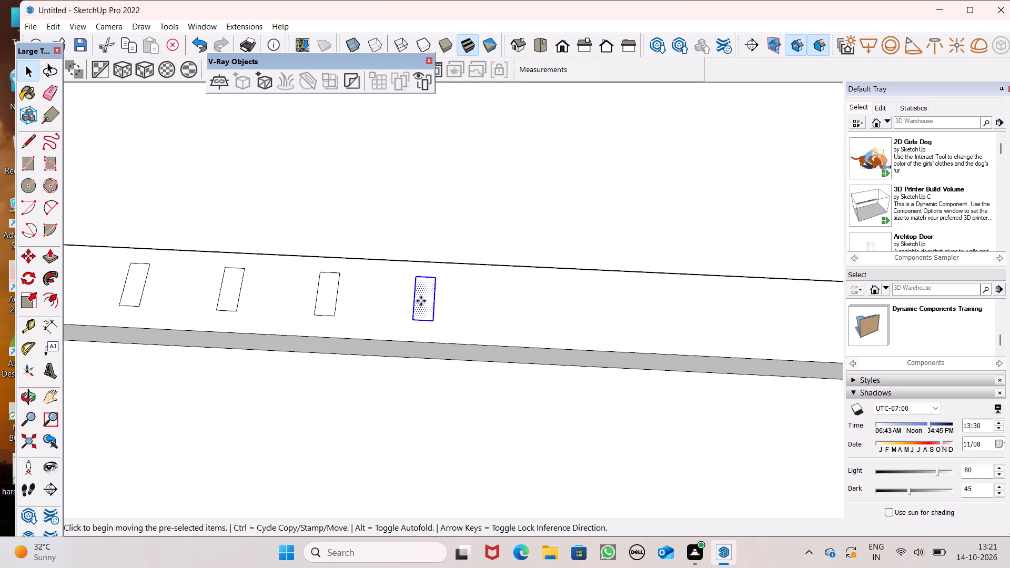
pyautogui.press('Return')
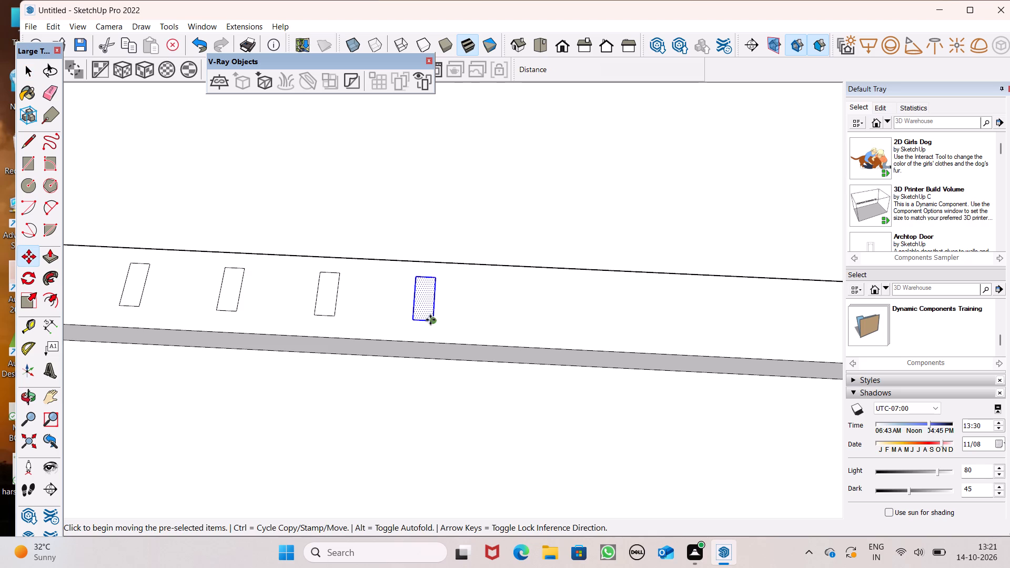
pyautogui.moveTo(433, 320); pyautogui.dragTo(548, 329)
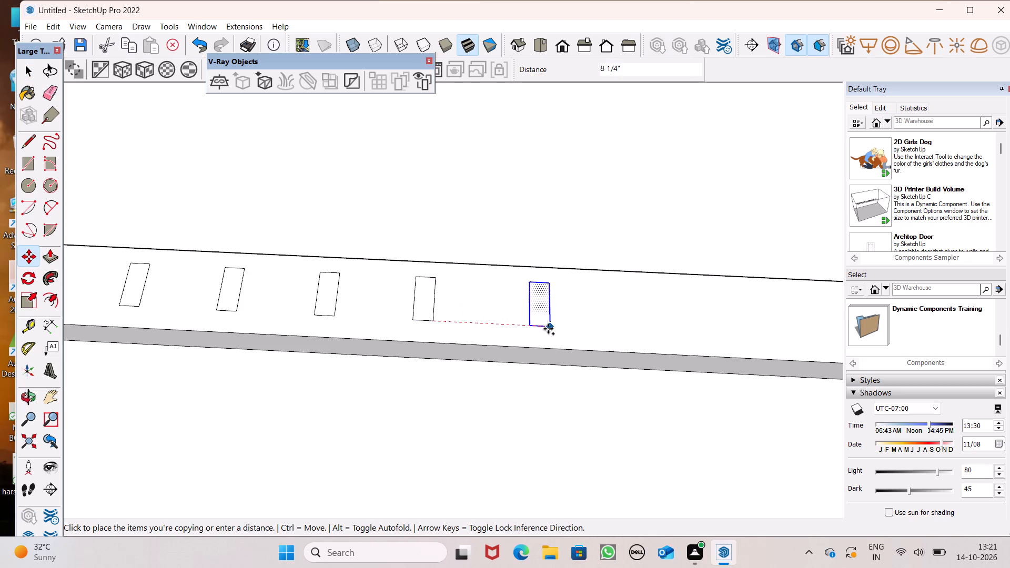
pyautogui.moveTo(548, 329); pyautogui.dragTo(531, 327)
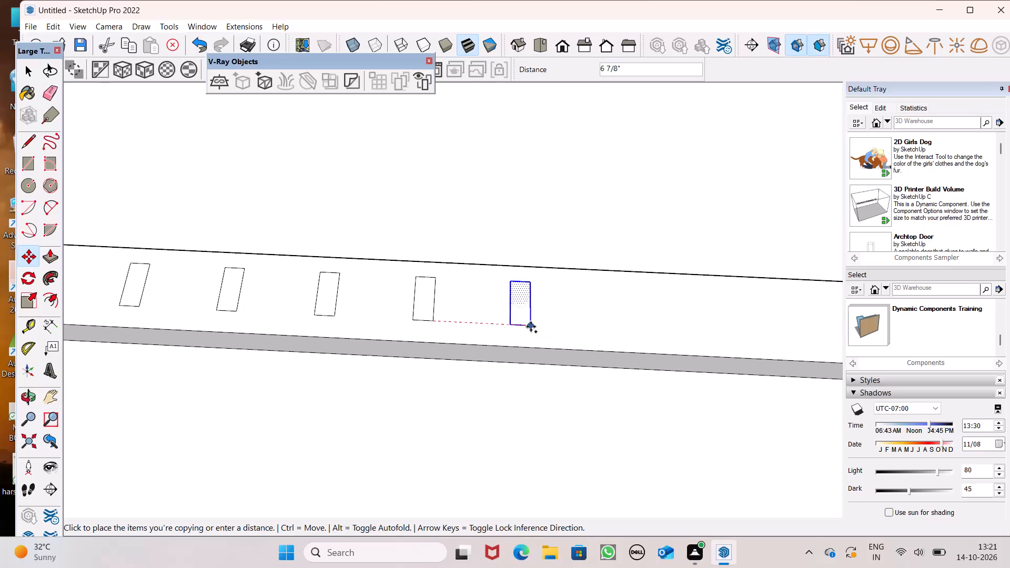
pyautogui.moveTo(531, 327); pyautogui.dragTo(529, 328)
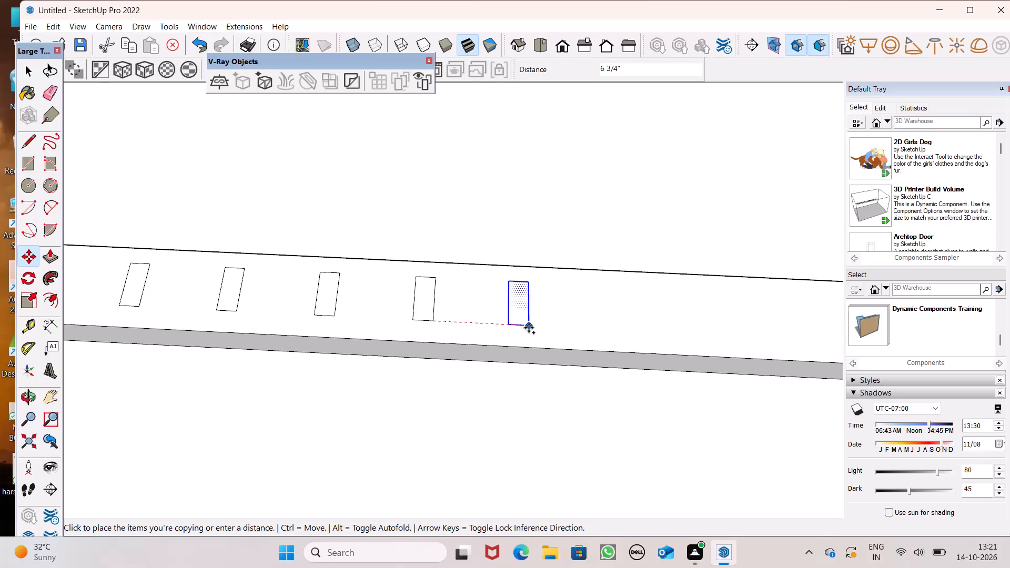
pyautogui.moveTo(529, 328); pyautogui.dragTo(526, 329)
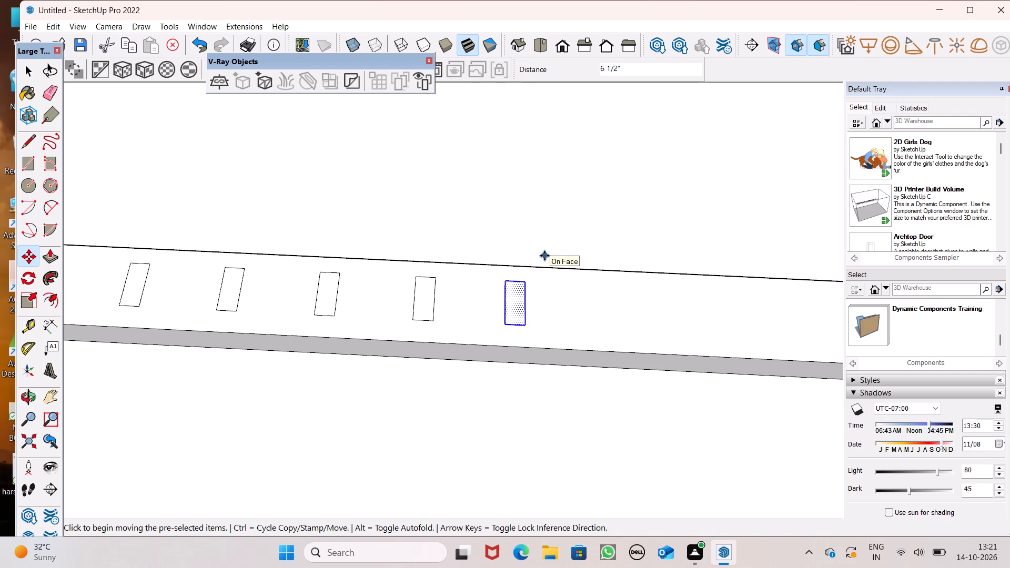
# Multiply the new rectangle copy 10 times at the same spacing along the front opening's sill.
pyautogui.hotkey('shift', '*')
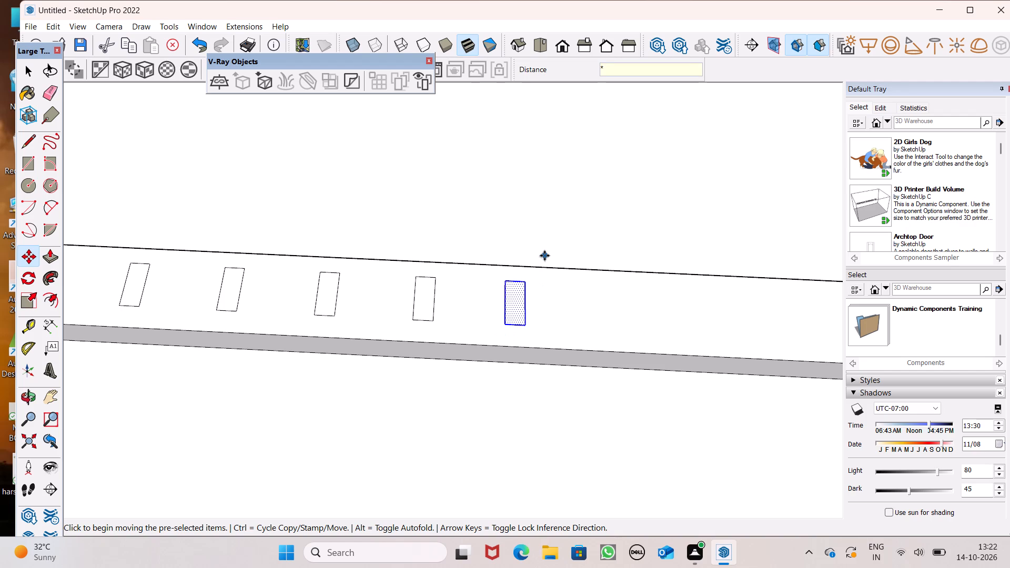
pyautogui.write('10')
pyautogui.press('Return')
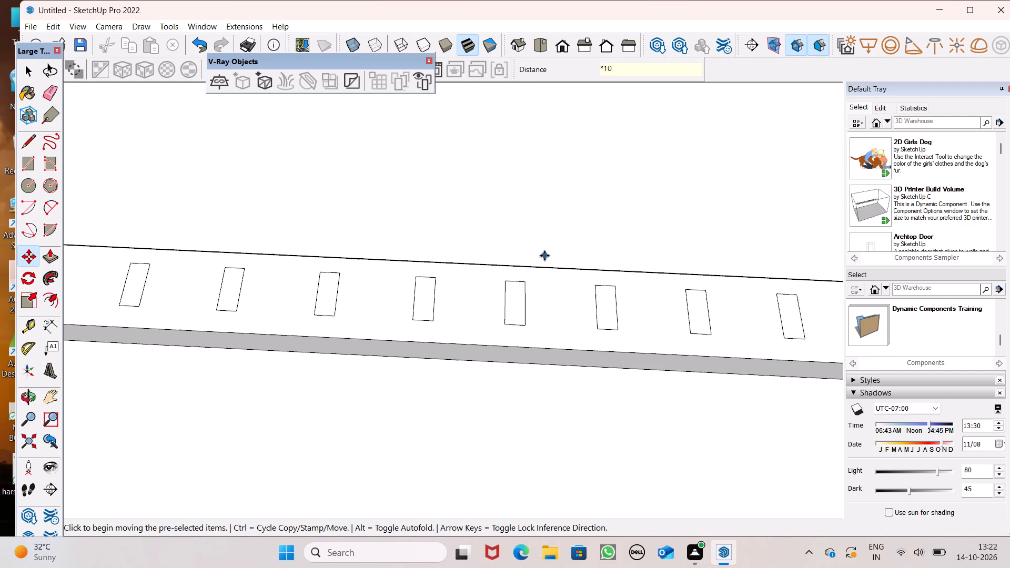
# Copy the last rectangle of the extended row about 6 5/16" along the sill toward the parapet corner.
pyautogui.scroll(-2, 966, 324)
pyautogui.scroll(-7, 811, 305)
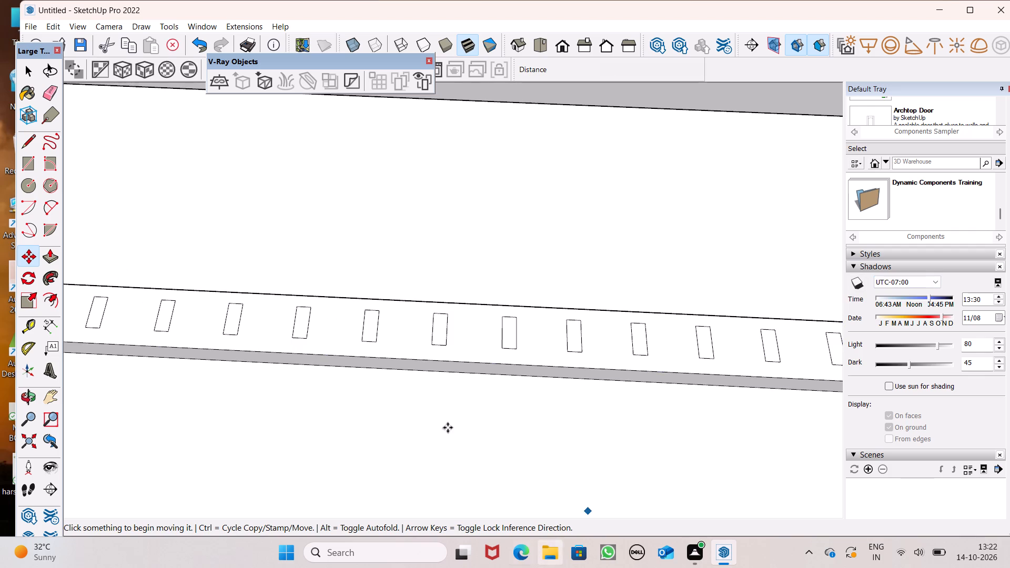
pyautogui.scroll(-7, 426, 413)
pyautogui.scroll(-9, 374, 343)
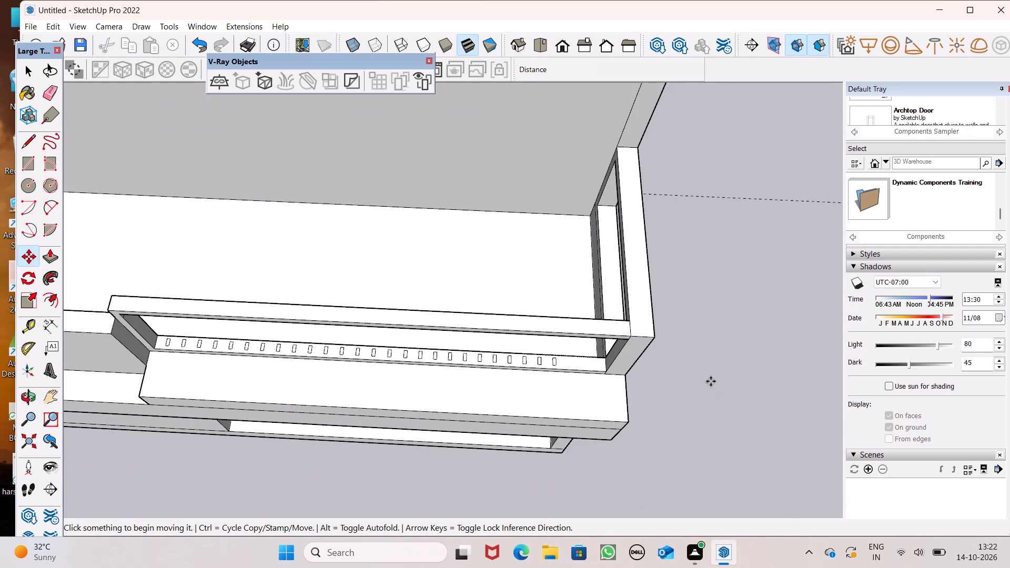
pyautogui.press('space')
pyautogui.scroll(6, 621, 354)
pyautogui.scroll(5, 536, 340)
pyautogui.scroll(4, 541, 389)
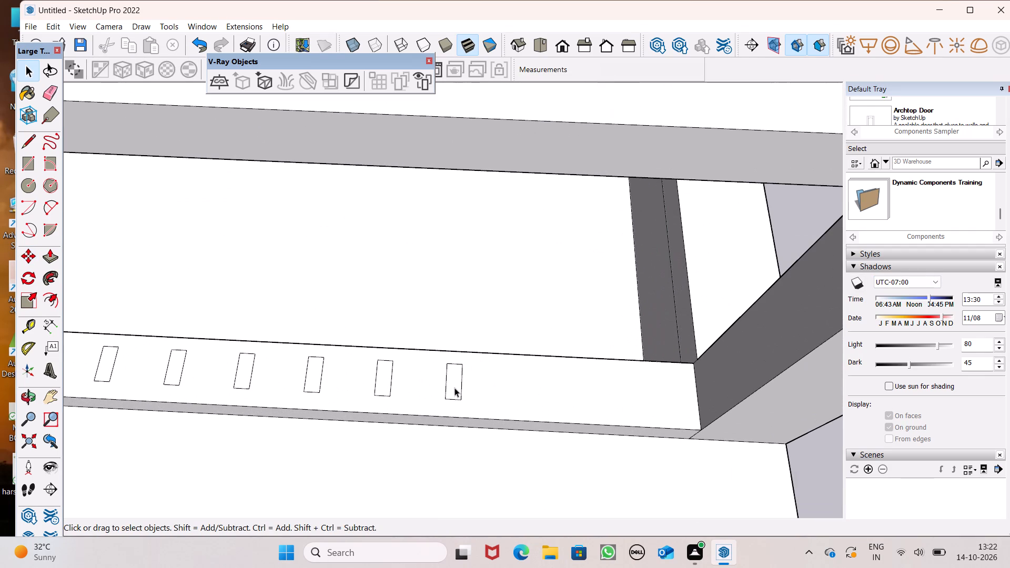
pyautogui.doubleClick(452, 387)
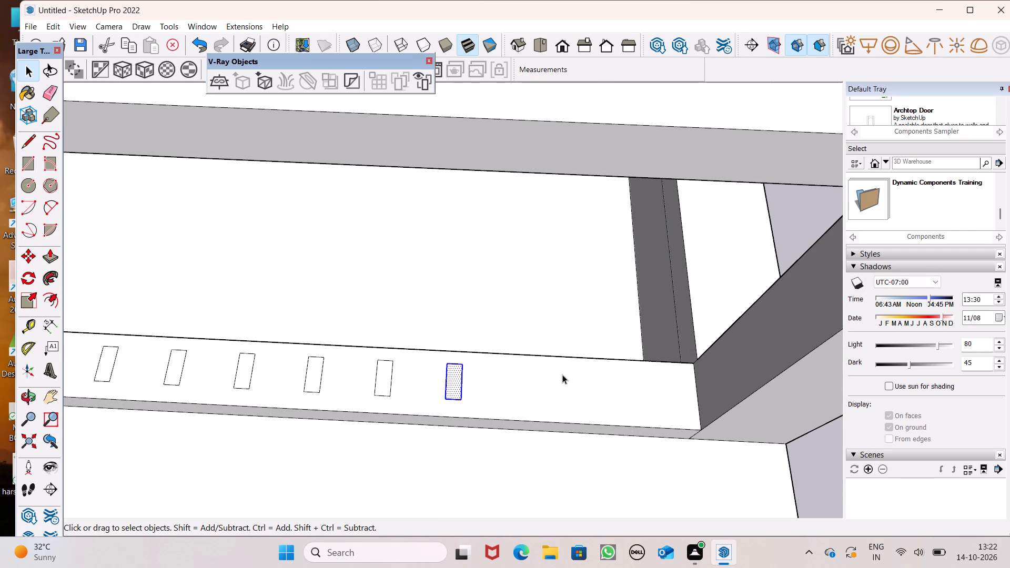
pyautogui.press('m')
pyautogui.press('Return')
pyautogui.scroll(1, 807, 400)
pyautogui.scroll(3, 740, 401)
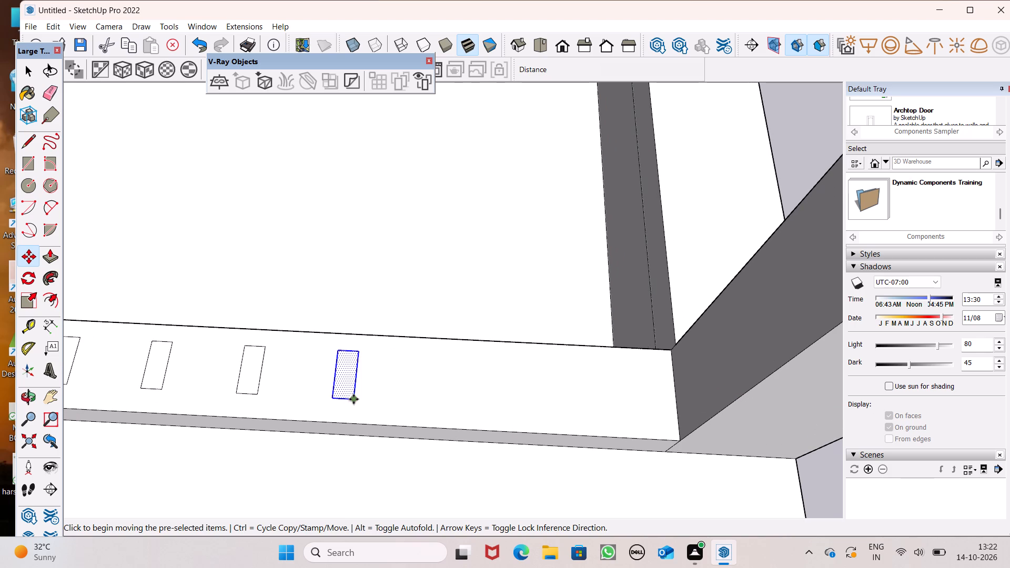
pyautogui.moveTo(353, 399); pyautogui.dragTo(445, 410)
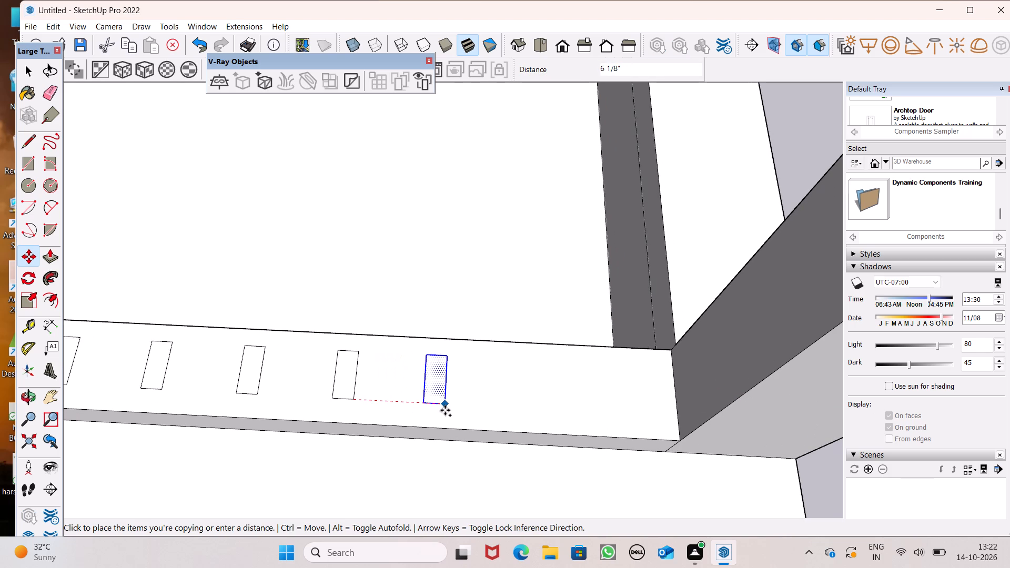
pyautogui.moveTo(445, 410); pyautogui.dragTo(448, 410)
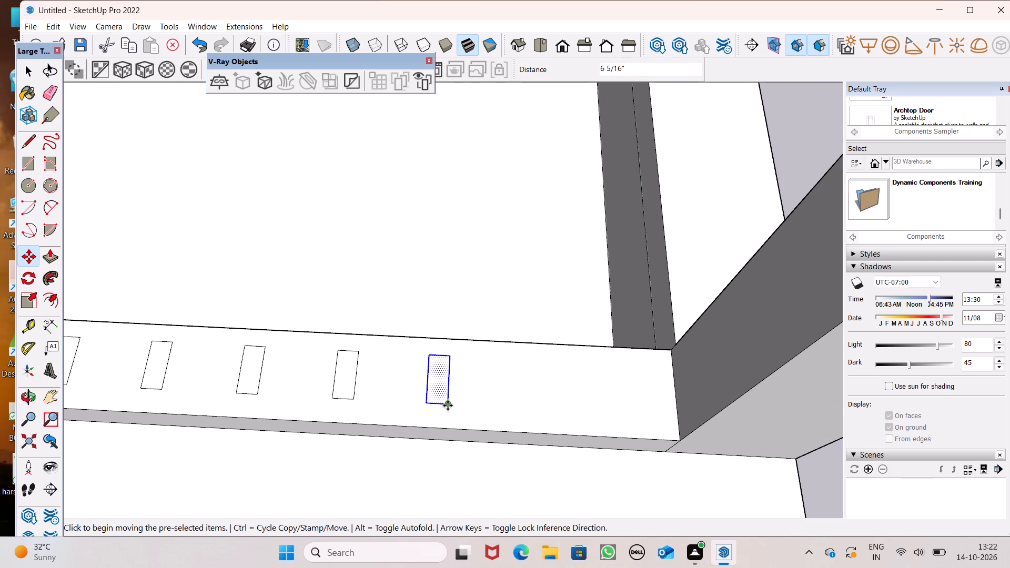
# Copy the newest rectangle about 8 3/16" further along the sill to fill the gap before the parapet corner.
pyautogui.moveTo(448, 405); pyautogui.dragTo(572, 413)
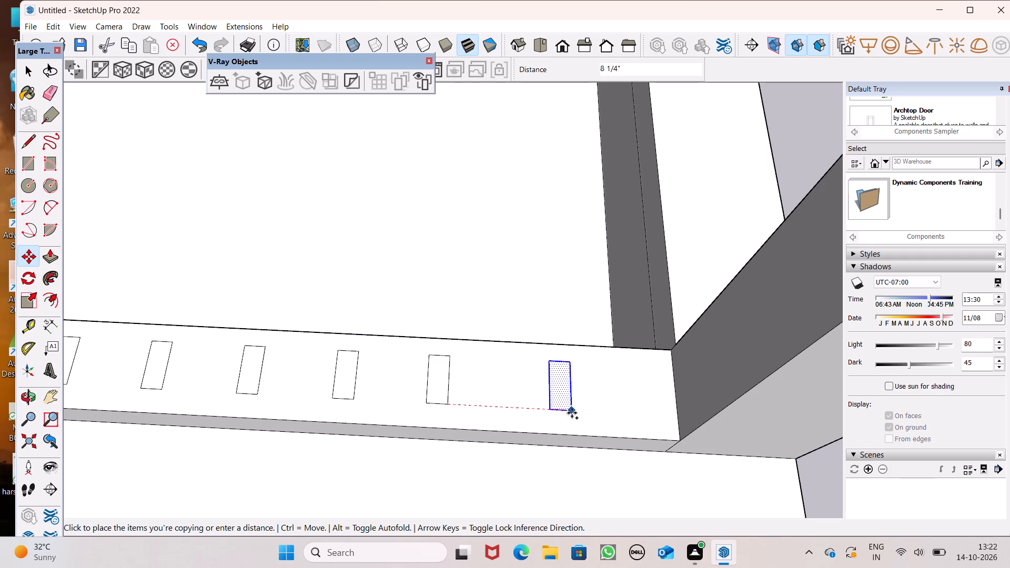
pyautogui.moveTo(572, 413); pyautogui.dragTo(570, 415)
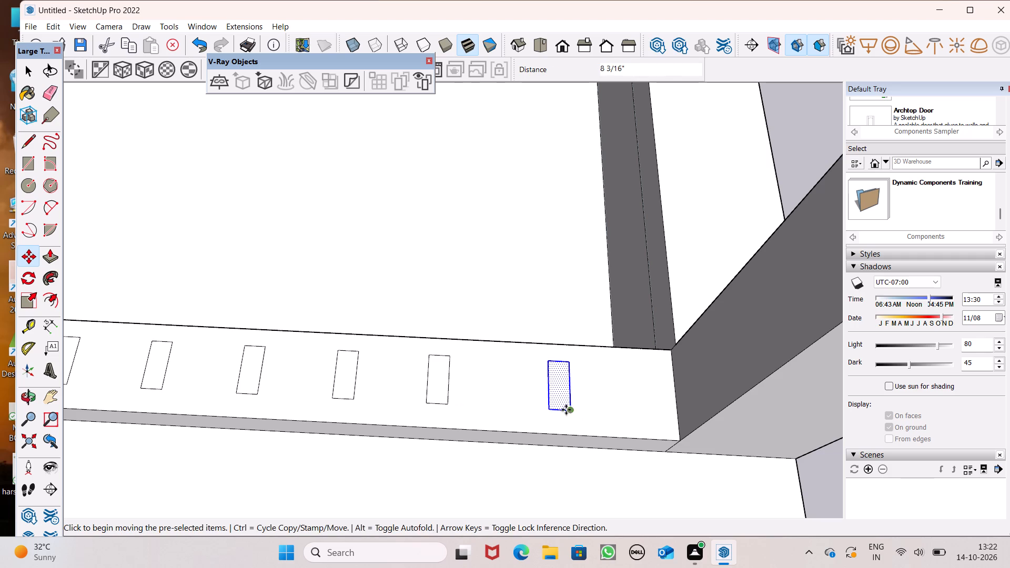
pyautogui.press('space')
pyautogui.scroll(-17, 566, 410)
pyautogui.click(746, 478)
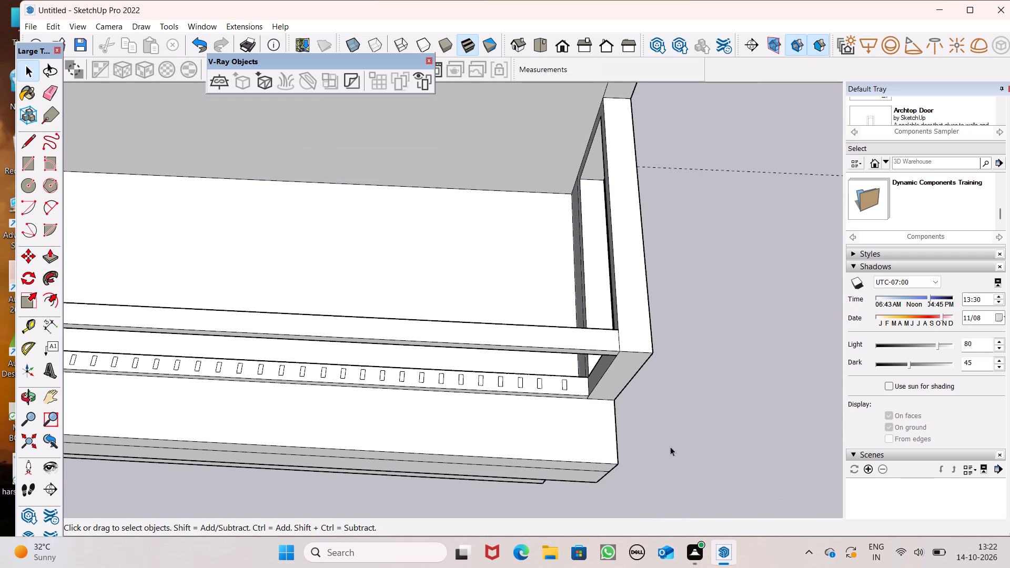
# Push/Pull the first rectangle at the sill's end away from the corner up about 3' 1 9/16" to the top rail.
pyautogui.scroll(-2, 653, 435)
pyautogui.scroll(-2, 371, 357)
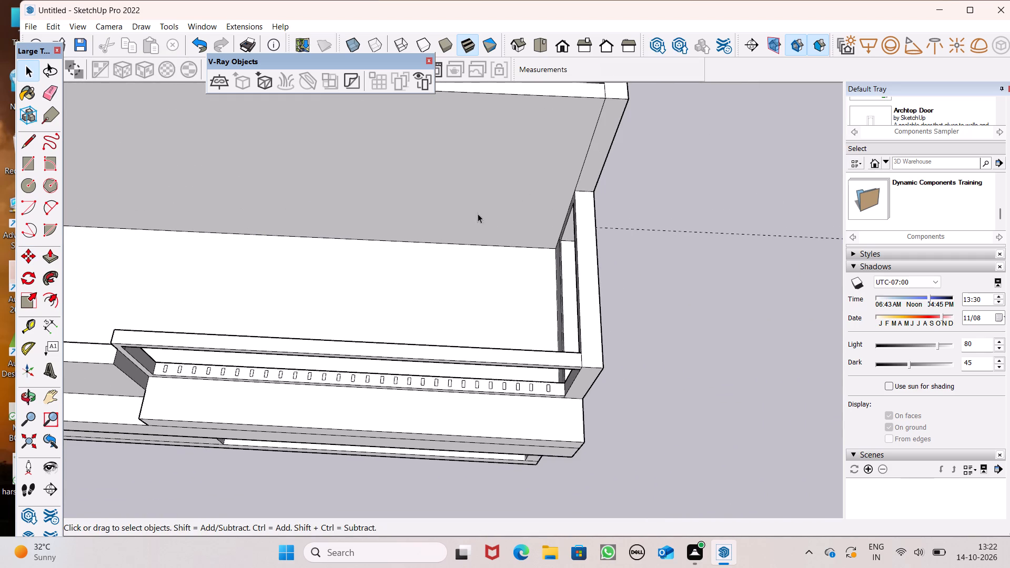
pyautogui.scroll(2, 234, 242)
pyautogui.moveTo(187, 338); pyautogui.dragTo(179, 259, button='middle')
pyautogui.scroll(1, 191, 324)
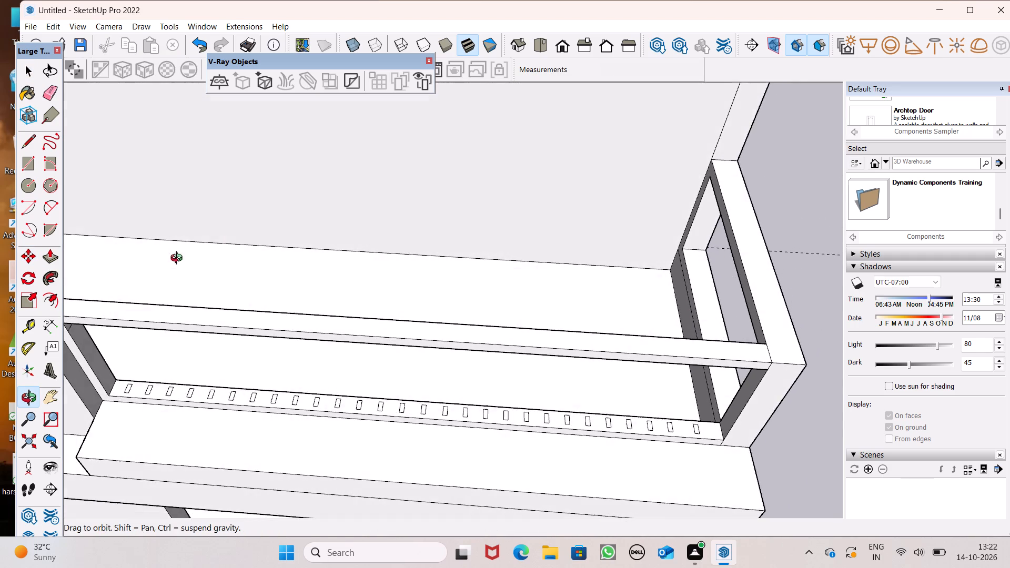
pyautogui.moveTo(179, 259); pyautogui.dragTo(179, 260, button='middle')
pyautogui.scroll(-4, 198, 240)
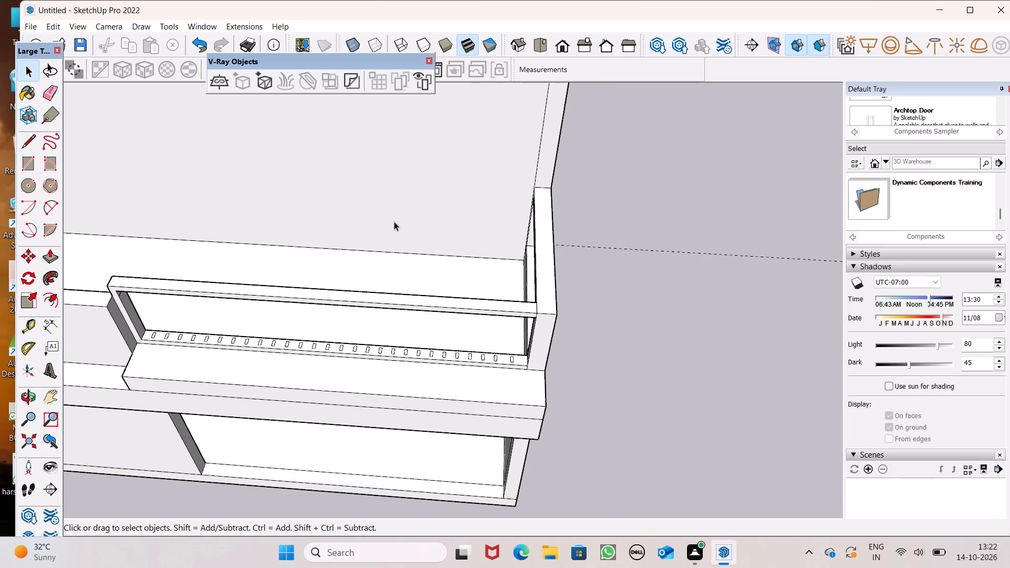
pyautogui.scroll(-6, 396, 258)
pyautogui.scroll(3, 286, 331)
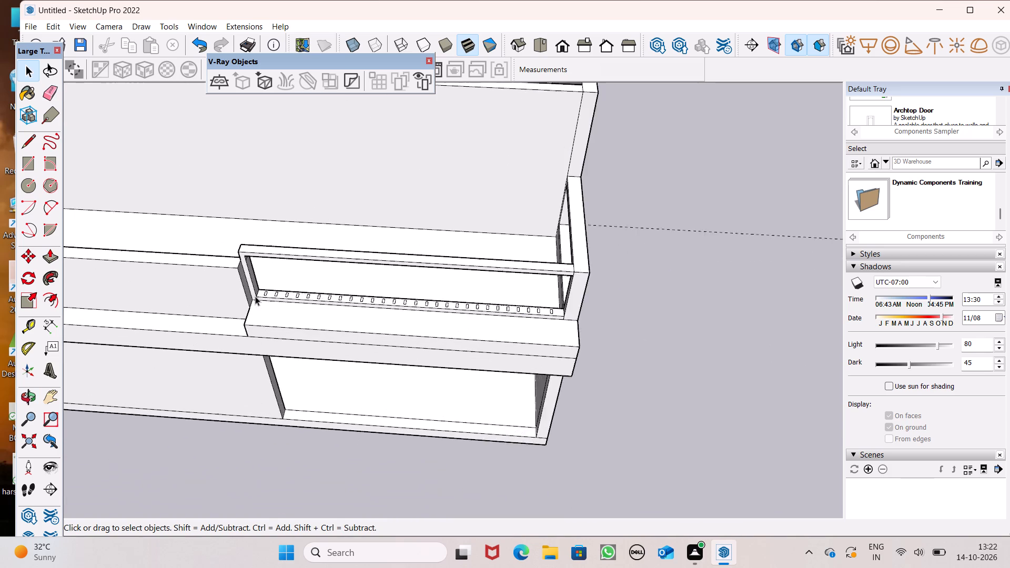
pyautogui.scroll(2, 255, 296)
pyautogui.scroll(9, 266, 239)
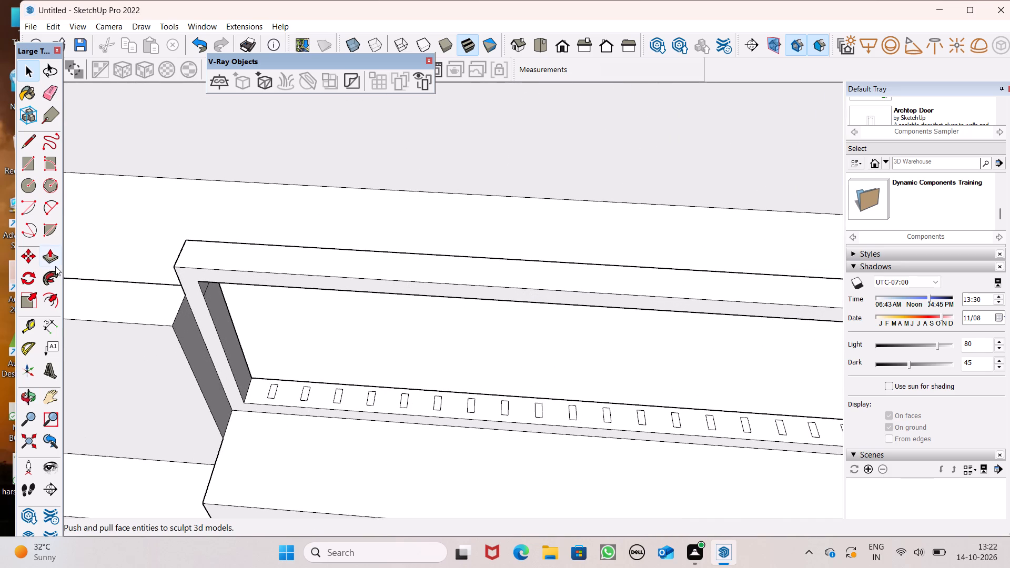
pyautogui.click(55, 257)
pyautogui.moveTo(226, 325); pyautogui.dragTo(217, 394, button='middle')
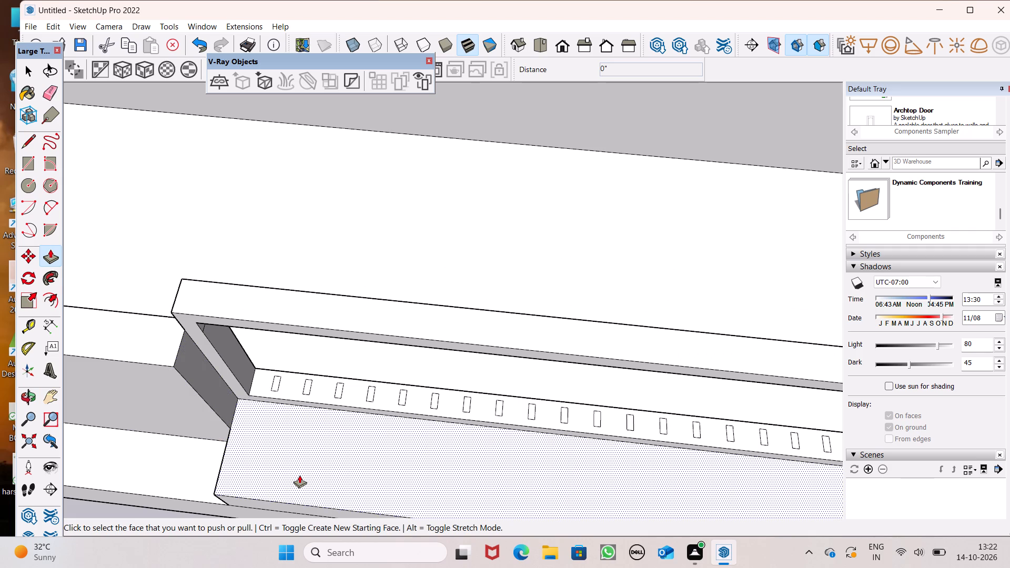
pyautogui.scroll(-3, 307, 488)
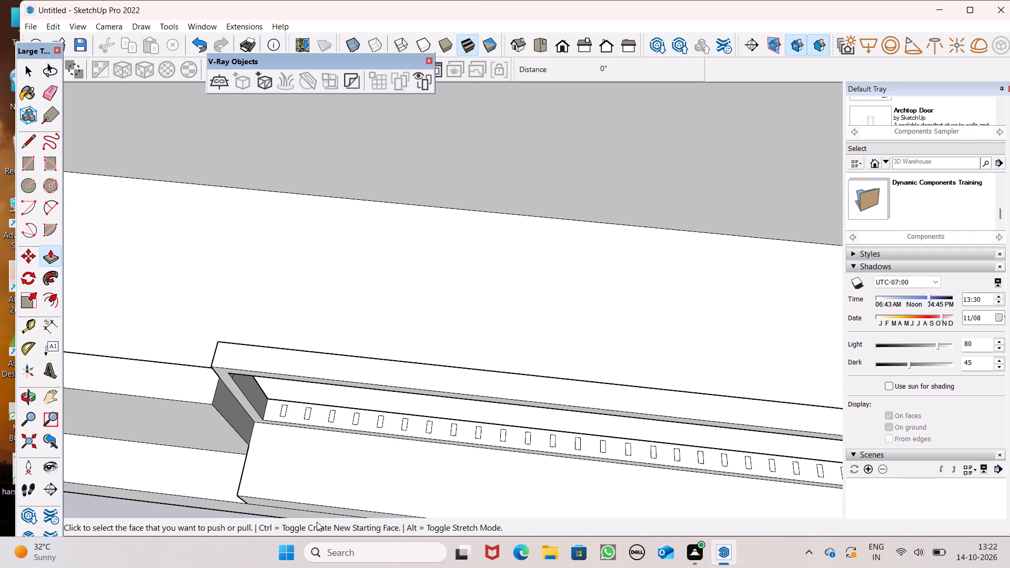
pyautogui.scroll(-1, 317, 522)
pyautogui.scroll(6, 283, 404)
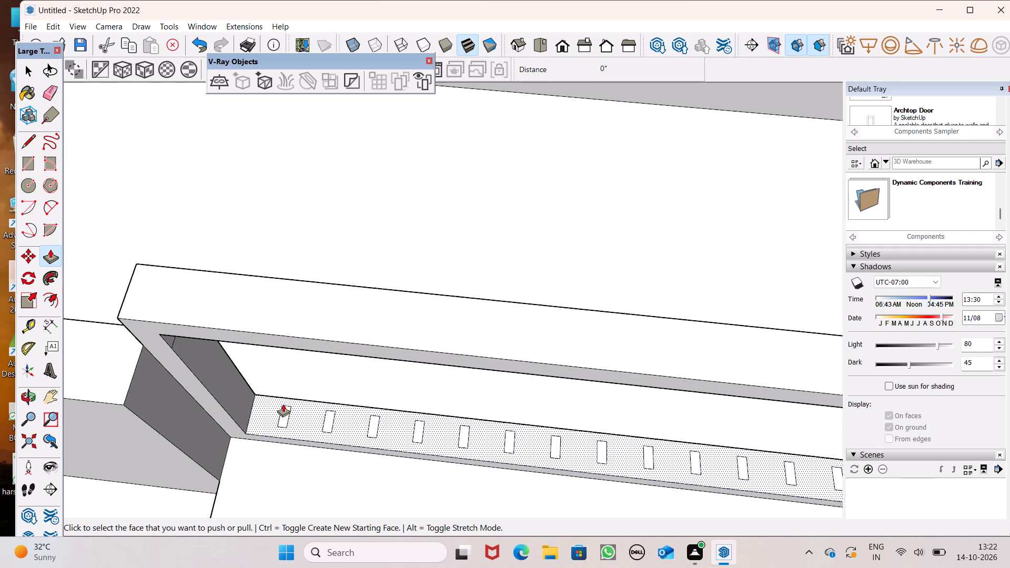
pyautogui.scroll(-3, 283, 404)
pyautogui.scroll(3, 234, 298)
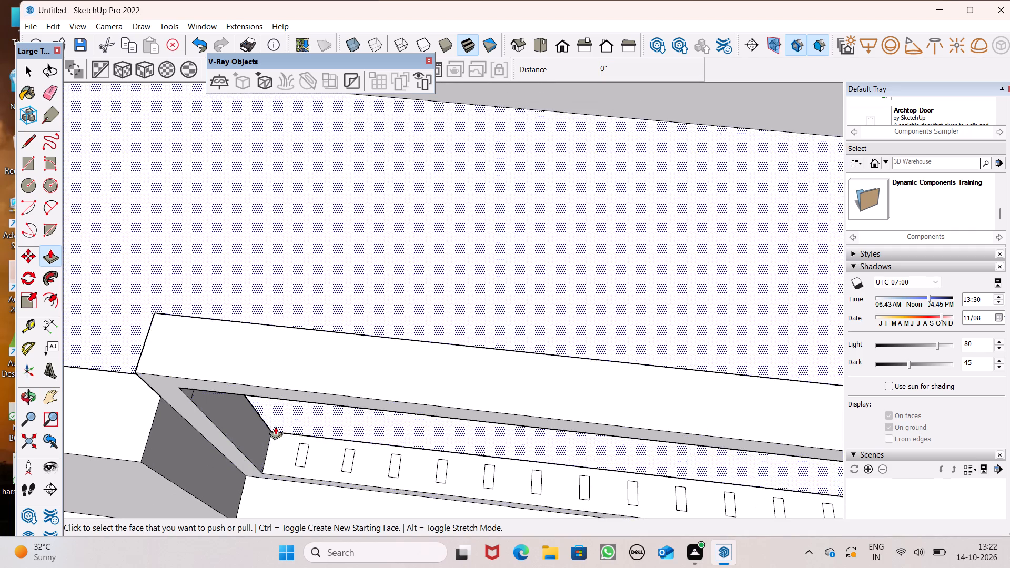
pyautogui.moveTo(301, 455); pyautogui.dragTo(287, 397)
pyautogui.scroll(-4, 307, 455)
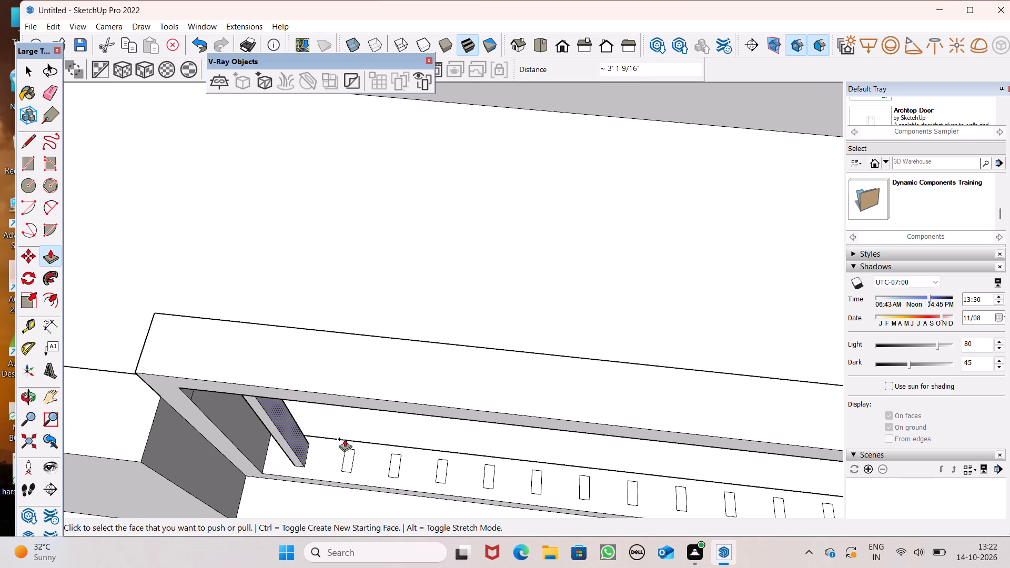
# Push/Pull the second rectangle, beside the first baluster, up about 3' 4 13/16" toward the top rail.
pyautogui.moveTo(346, 427); pyautogui.dragTo(351, 227, button='middle')
pyautogui.scroll(-2, 347, 254)
pyautogui.scroll(-6, 355, 321)
pyautogui.moveTo(365, 350); pyautogui.dragTo(386, 301, button='middle')
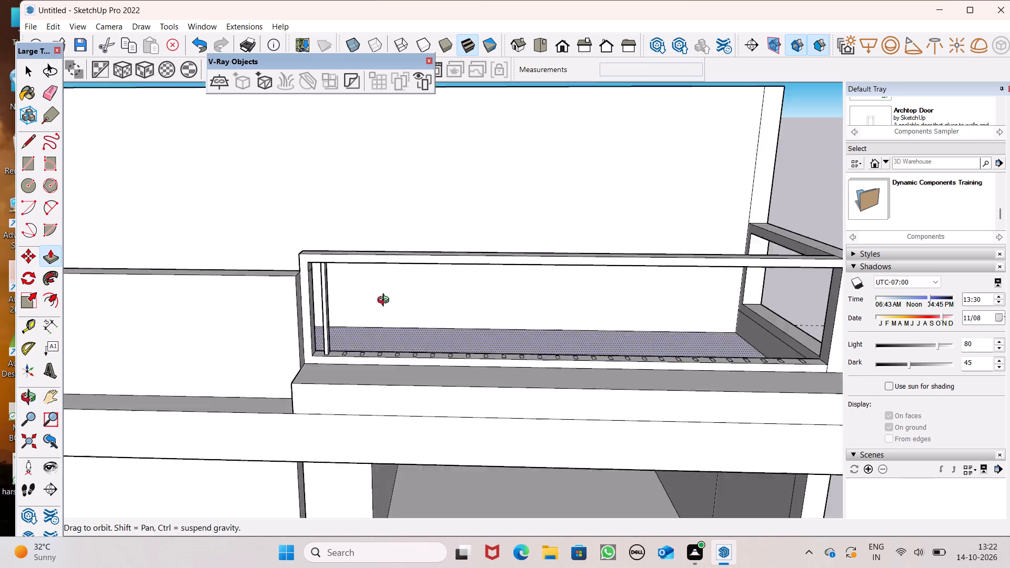
pyautogui.moveTo(386, 301); pyautogui.dragTo(415, 493, button='middle')
pyautogui.scroll(2, 470, 367)
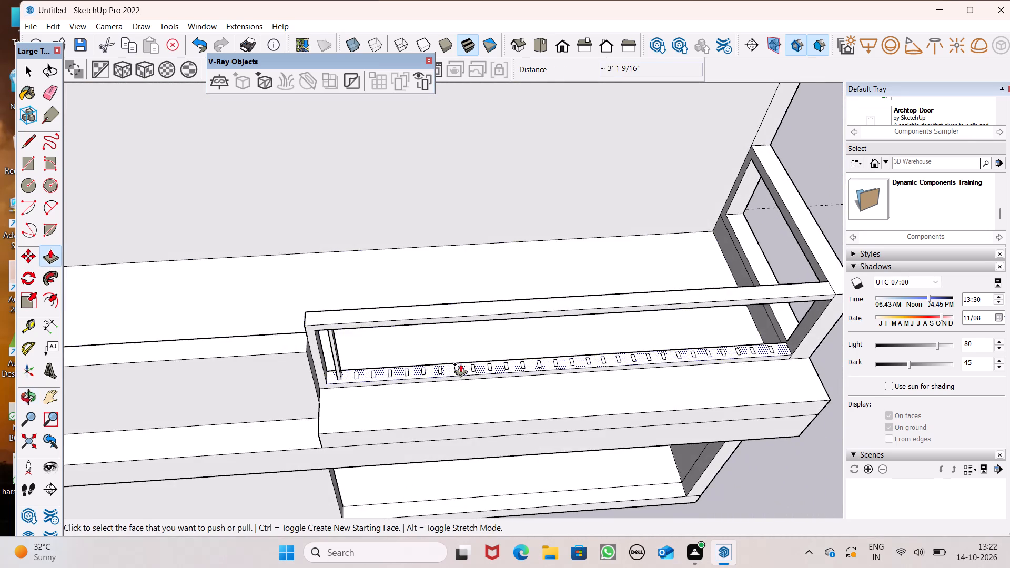
pyautogui.scroll(3, 460, 364)
pyautogui.scroll(2, 352, 323)
pyautogui.scroll(3, 266, 395)
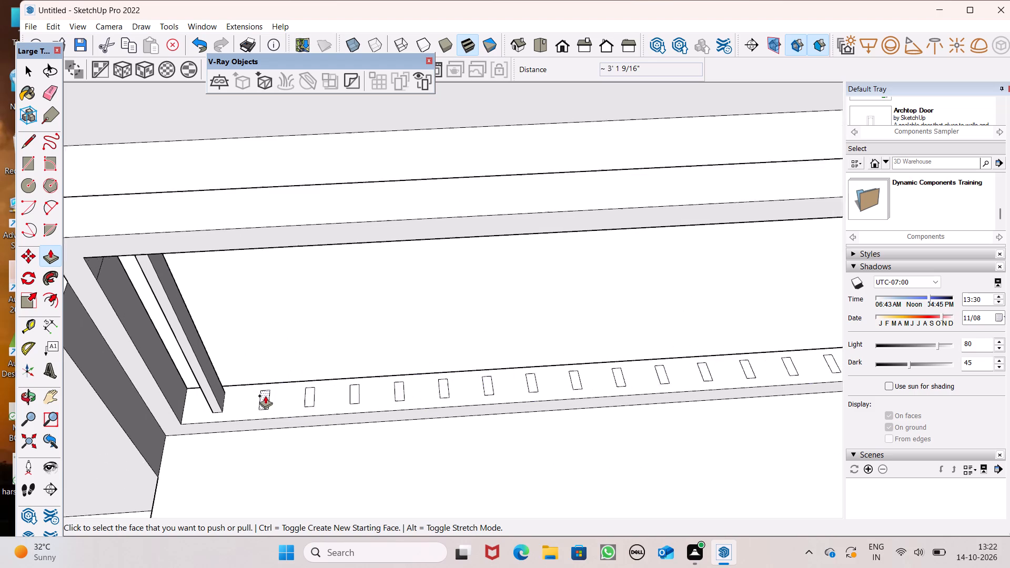
pyautogui.scroll(3, 265, 395)
pyautogui.scroll(-7, 265, 401)
pyautogui.moveTo(300, 429); pyautogui.dragTo(313, 465, button='middle')
pyautogui.scroll(-1, 270, 374)
pyautogui.scroll(3, 270, 374)
pyautogui.moveTo(277, 421); pyautogui.dragTo(241, 334)
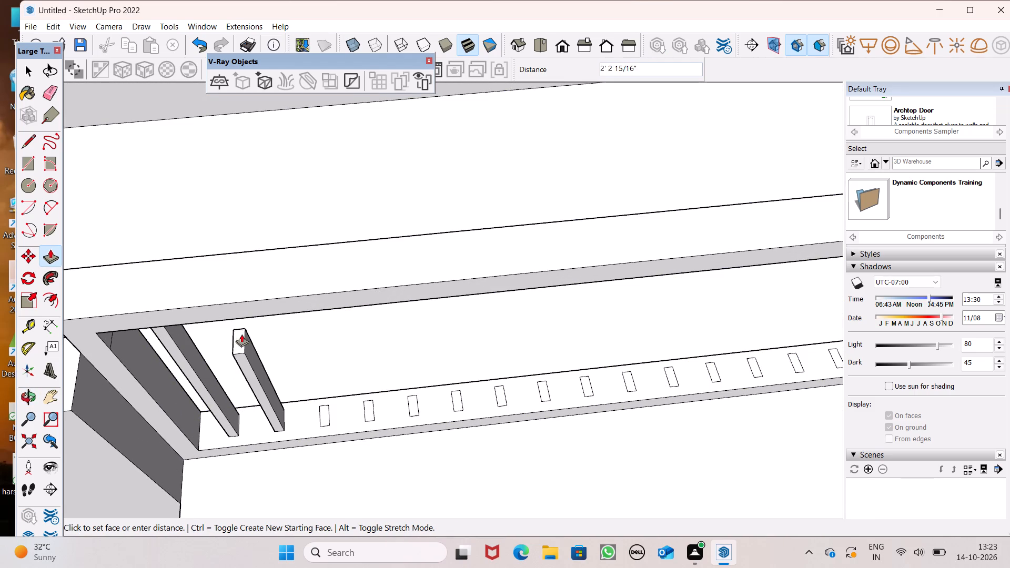
pyautogui.moveTo(241, 334); pyautogui.dragTo(223, 305)
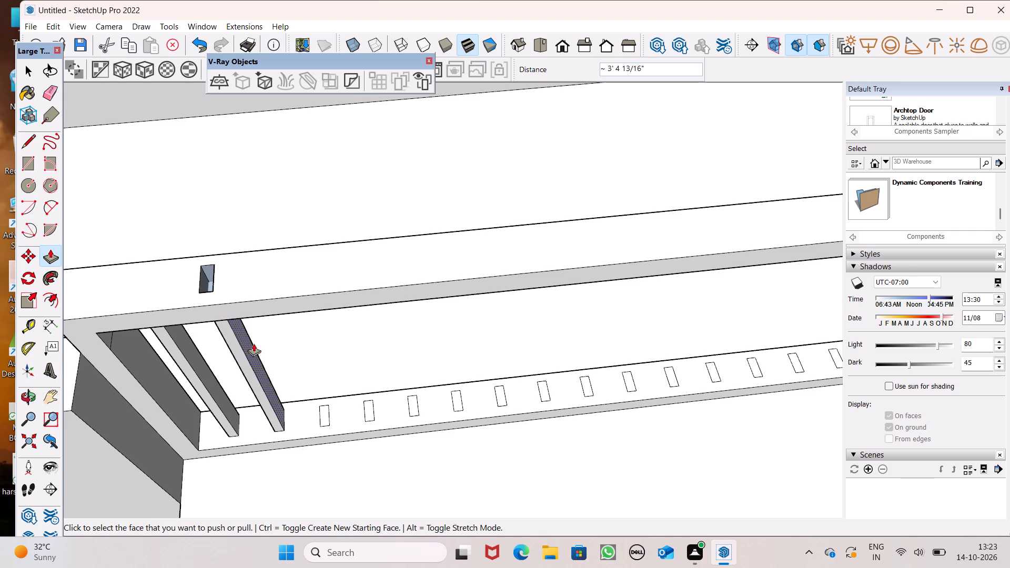
# Undo the last Push/Pull of the second baluster rectangle.
pyautogui.hotkey('ctrl', 'z')
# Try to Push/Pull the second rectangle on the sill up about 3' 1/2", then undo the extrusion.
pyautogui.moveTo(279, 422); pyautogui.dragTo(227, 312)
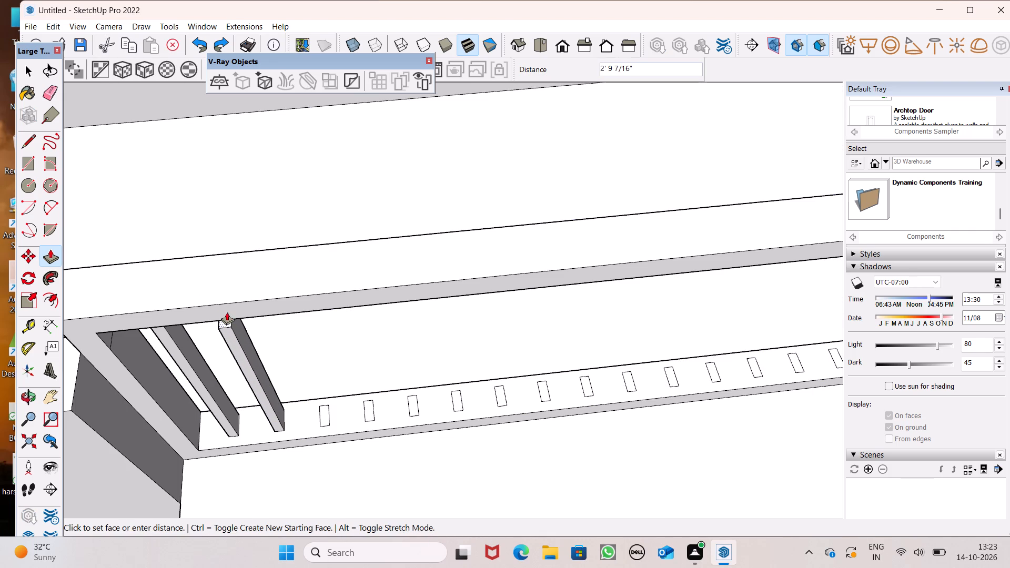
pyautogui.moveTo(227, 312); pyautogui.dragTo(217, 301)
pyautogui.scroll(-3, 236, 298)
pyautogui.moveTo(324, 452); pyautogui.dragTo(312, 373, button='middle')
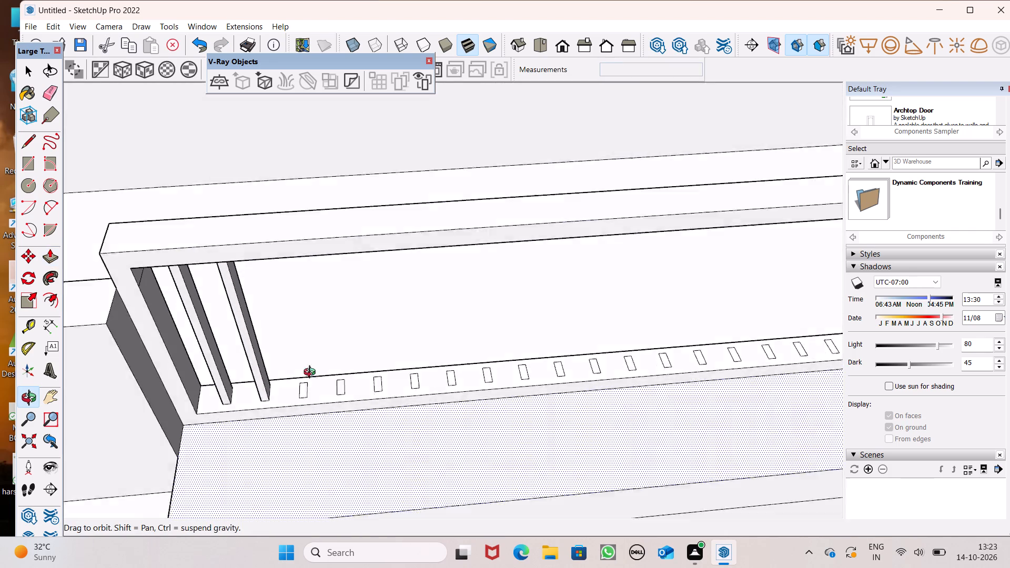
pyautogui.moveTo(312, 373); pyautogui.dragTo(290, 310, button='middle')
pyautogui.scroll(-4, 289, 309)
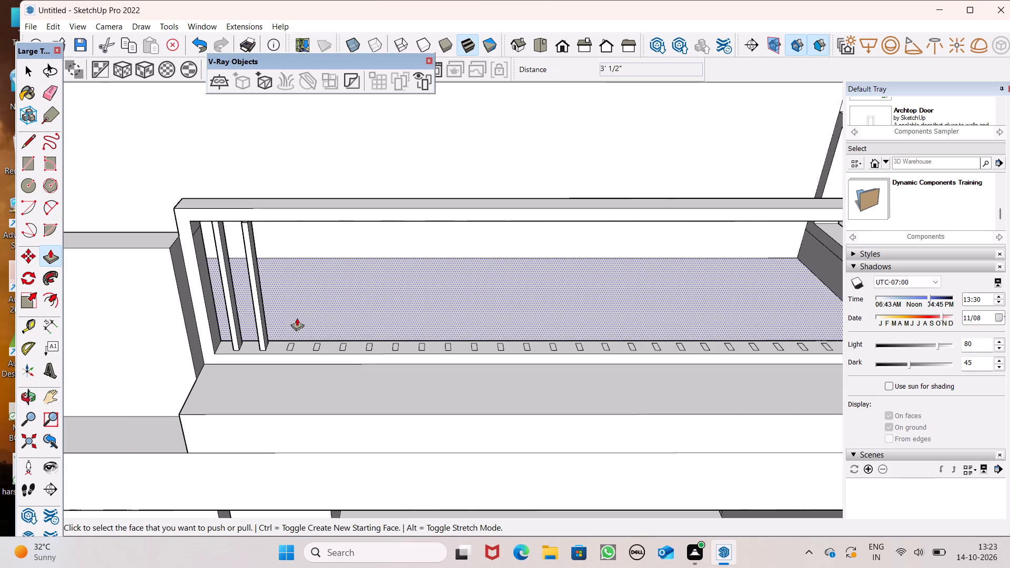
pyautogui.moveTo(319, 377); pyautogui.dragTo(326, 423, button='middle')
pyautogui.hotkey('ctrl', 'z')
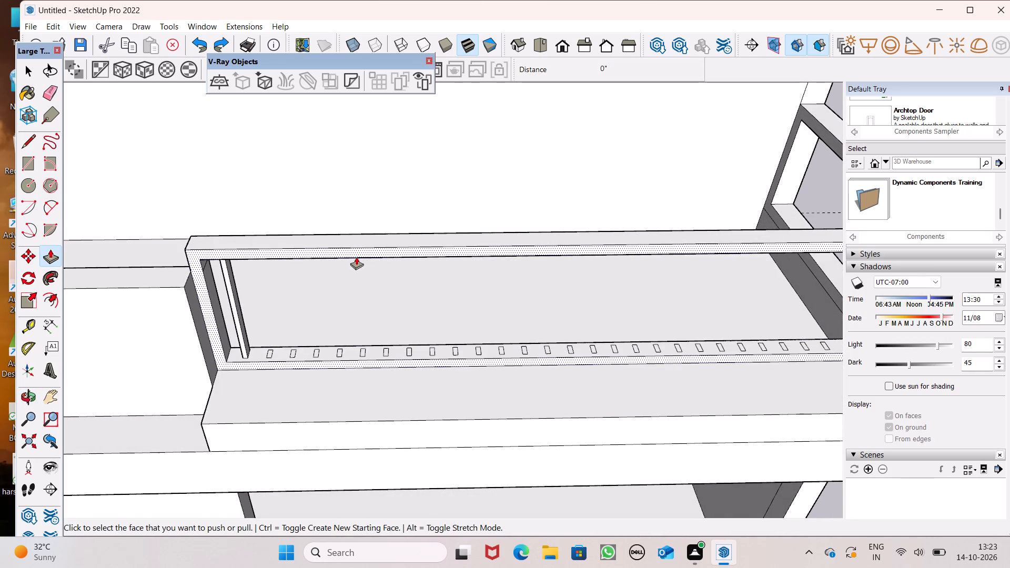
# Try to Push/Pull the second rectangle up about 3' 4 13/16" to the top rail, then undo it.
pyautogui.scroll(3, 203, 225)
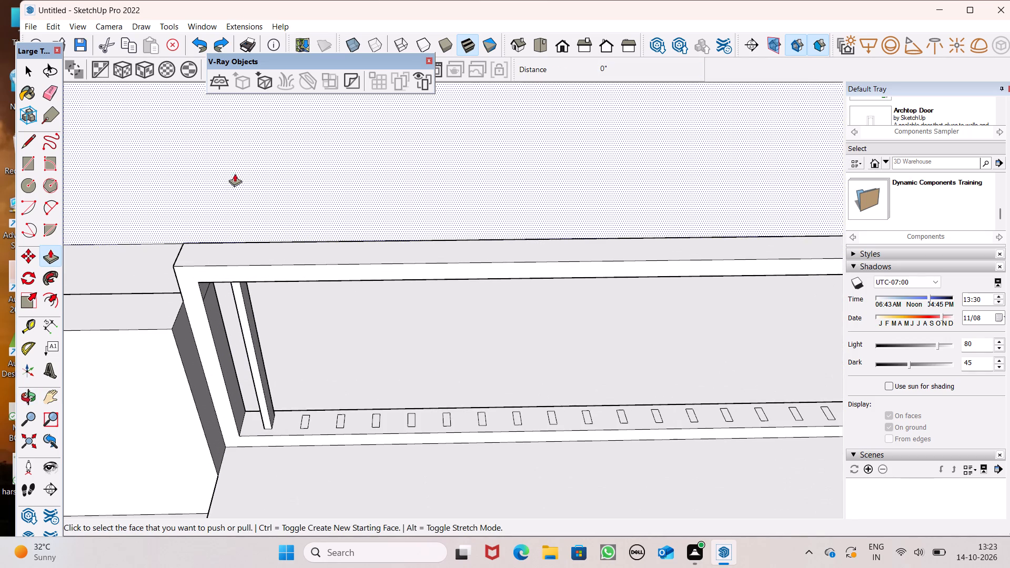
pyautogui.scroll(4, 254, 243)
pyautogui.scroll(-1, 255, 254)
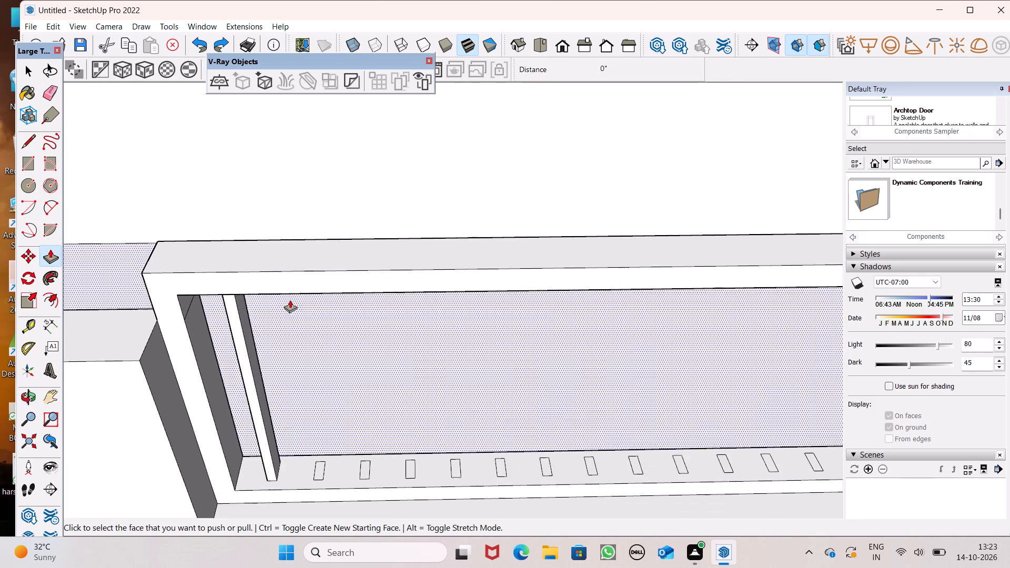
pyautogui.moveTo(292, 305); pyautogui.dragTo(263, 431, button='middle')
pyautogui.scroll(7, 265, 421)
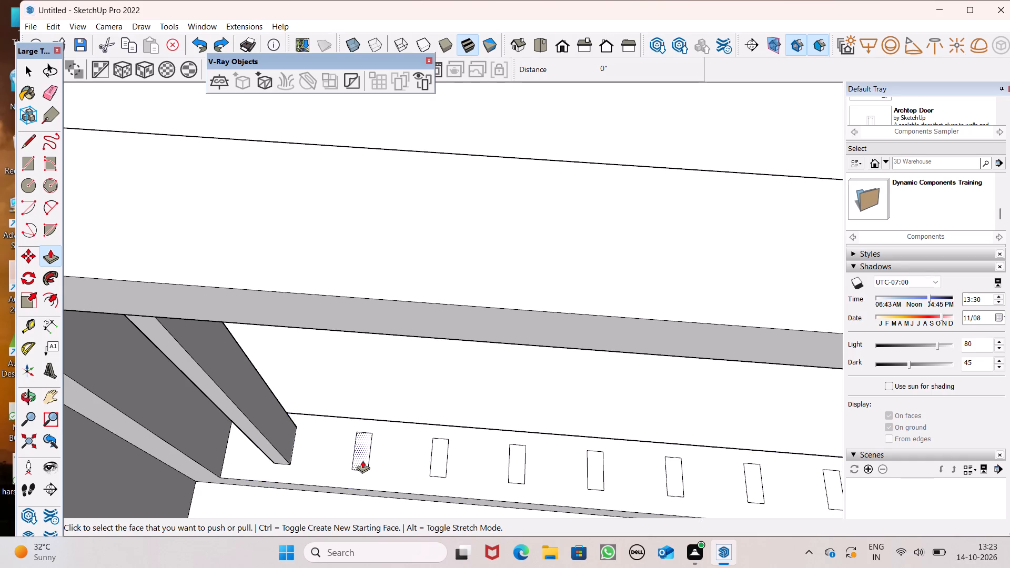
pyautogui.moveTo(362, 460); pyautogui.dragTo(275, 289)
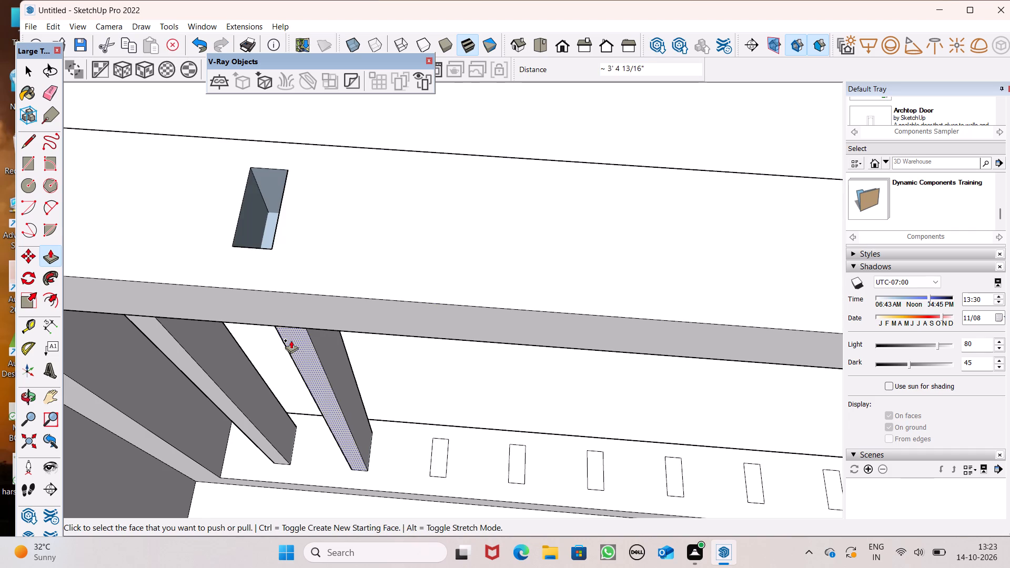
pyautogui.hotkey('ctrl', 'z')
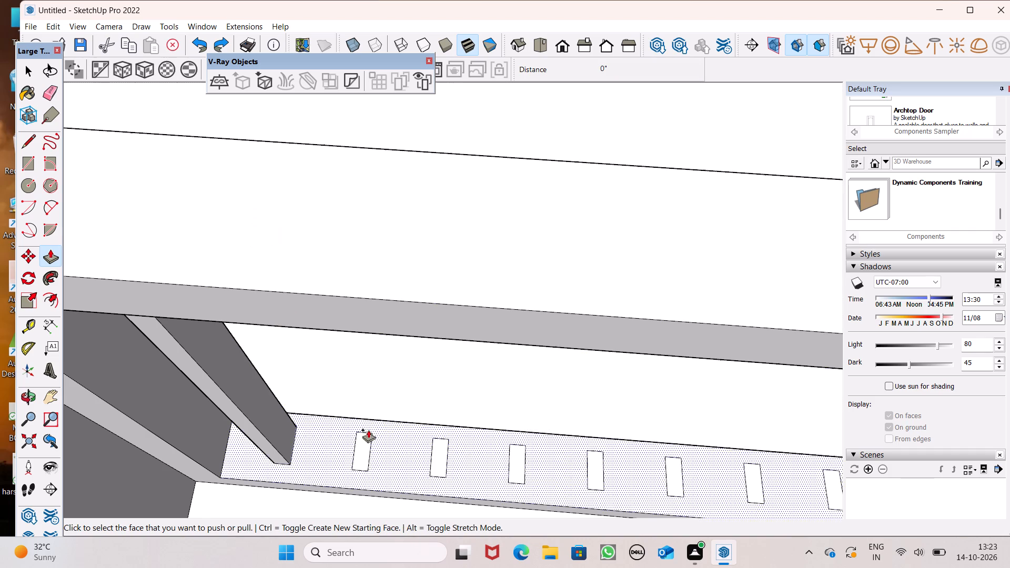
# Push/Pull the second rectangle up from the sill to just short of the parapet's top rail.
pyautogui.moveTo(362, 463); pyautogui.dragTo(308, 338)
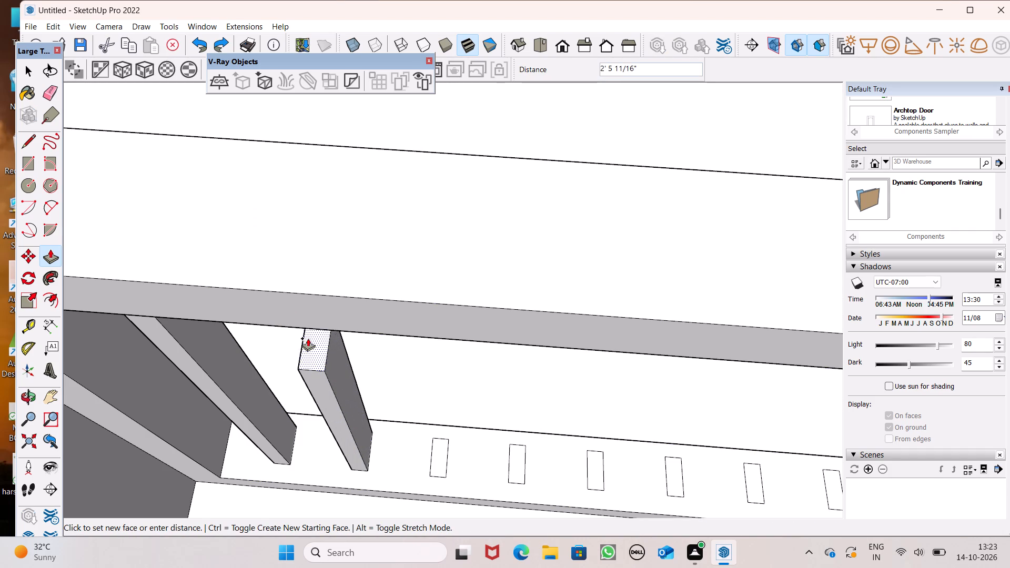
pyautogui.moveTo(308, 338); pyautogui.dragTo(291, 322)
pyautogui.scroll(-1, 287, 369)
pyautogui.moveTo(351, 427); pyautogui.dragTo(318, 229, button='middle')
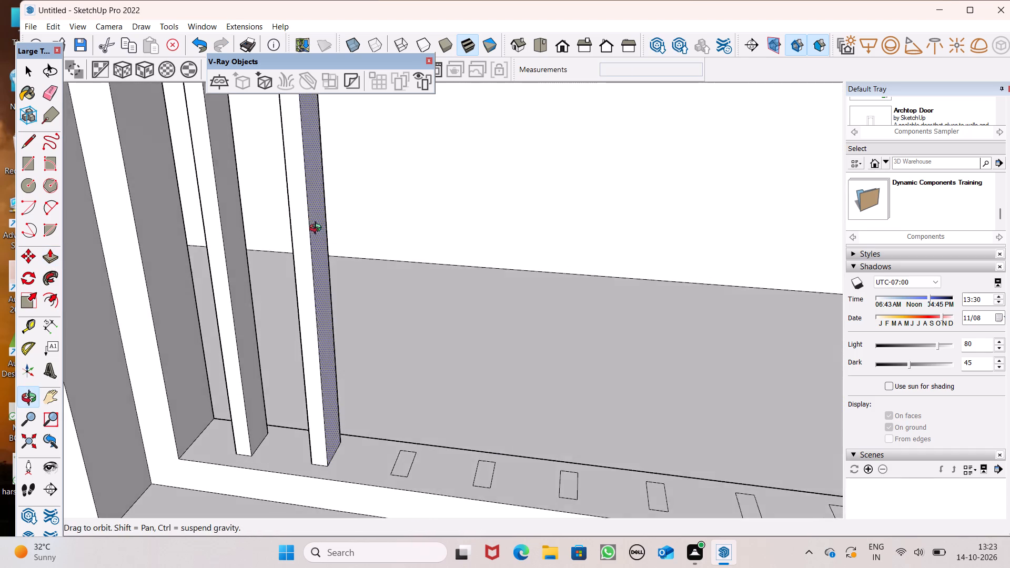
# Push/Pull the second baluster's top face up about 4 1/2" to meet the top rail.
pyautogui.moveTo(318, 229); pyautogui.dragTo(370, 305, button='middle')
pyautogui.scroll(-3, 371, 319)
pyautogui.scroll(3, 289, 111)
pyautogui.moveTo(381, 232); pyautogui.dragTo(379, 232, button='middle')
pyautogui.scroll(1, 381, 232)
pyautogui.moveTo(379, 232); pyautogui.dragTo(434, 113, button='middle')
pyautogui.moveTo(392, 387); pyautogui.dragTo(392, 306)
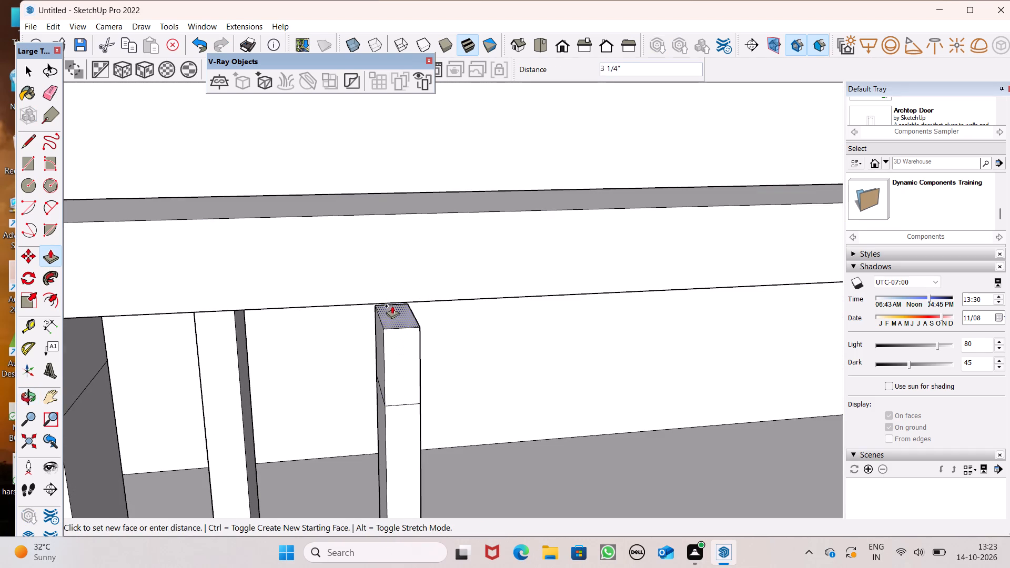
pyautogui.moveTo(392, 306); pyautogui.dragTo(390, 288)
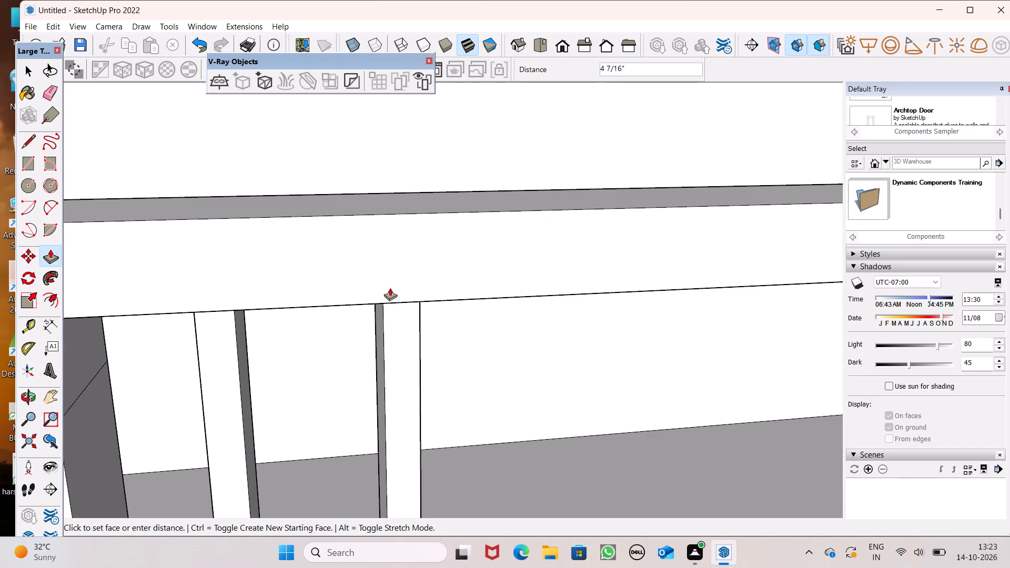
pyautogui.moveTo(390, 288); pyautogui.dragTo(388, 286)
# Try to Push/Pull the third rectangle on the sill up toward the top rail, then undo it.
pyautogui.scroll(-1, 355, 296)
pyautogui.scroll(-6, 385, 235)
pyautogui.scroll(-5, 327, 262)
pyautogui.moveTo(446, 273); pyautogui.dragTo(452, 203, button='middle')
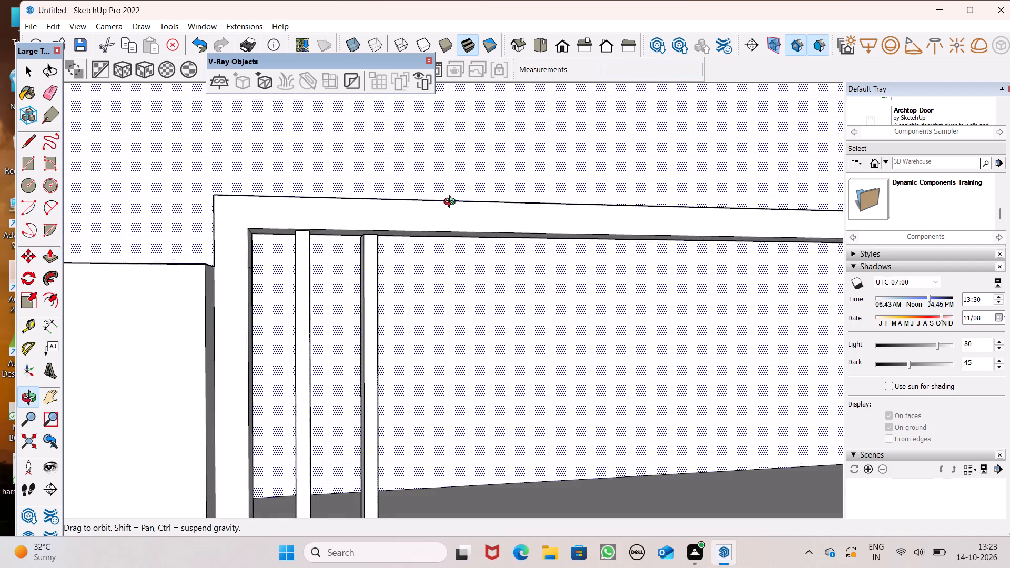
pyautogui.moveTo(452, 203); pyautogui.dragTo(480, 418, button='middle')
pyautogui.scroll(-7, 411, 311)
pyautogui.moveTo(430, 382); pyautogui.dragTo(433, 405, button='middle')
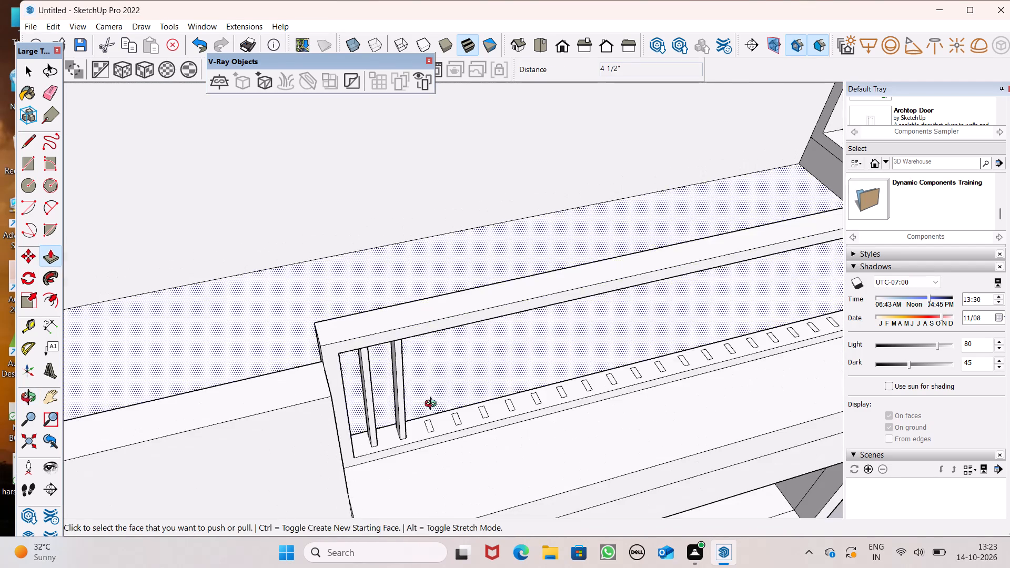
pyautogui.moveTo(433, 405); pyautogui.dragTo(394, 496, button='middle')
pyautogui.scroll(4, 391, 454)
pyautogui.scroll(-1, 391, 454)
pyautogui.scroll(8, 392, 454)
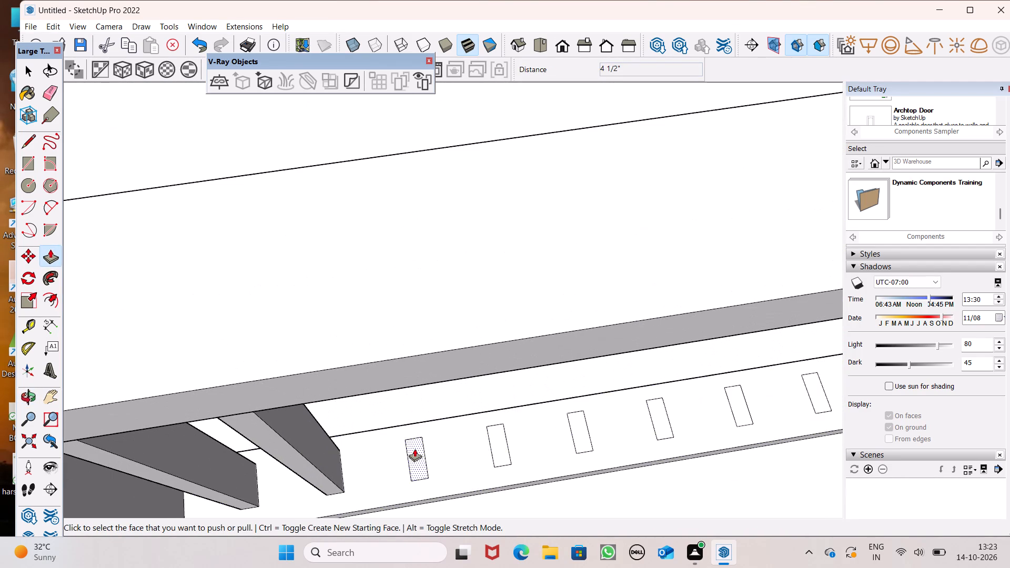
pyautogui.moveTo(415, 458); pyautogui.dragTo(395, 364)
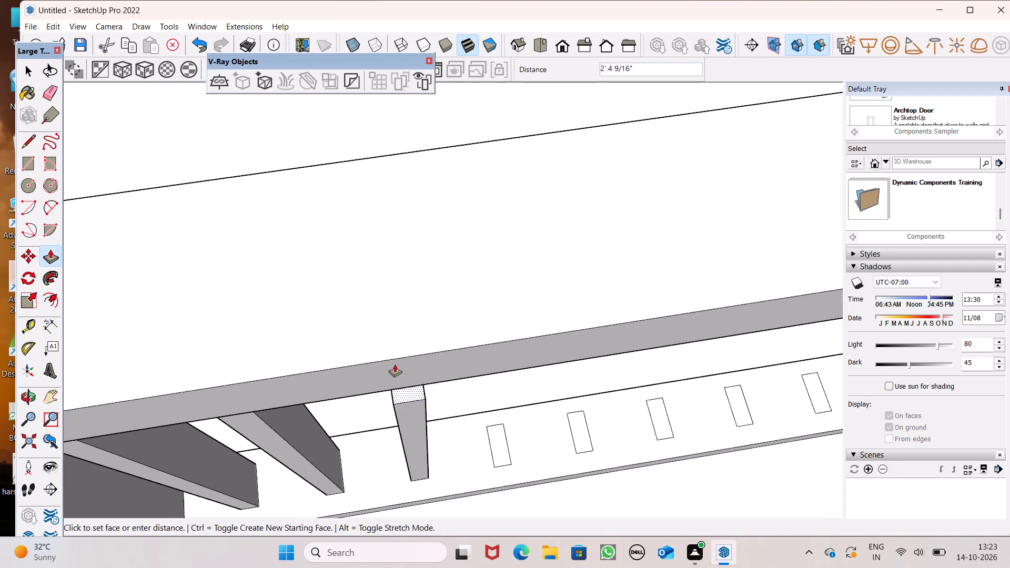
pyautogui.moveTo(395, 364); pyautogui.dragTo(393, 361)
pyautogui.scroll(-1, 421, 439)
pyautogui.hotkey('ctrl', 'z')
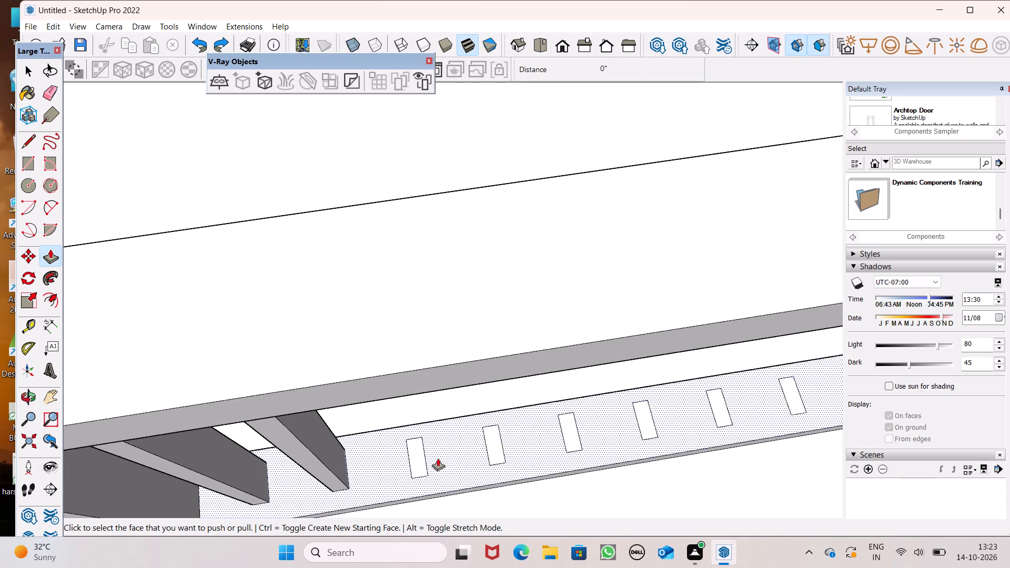
# Push/Pull the third rectangle up from the sill to just short of the parapet's top rail.
pyautogui.scroll(4, 438, 458)
pyautogui.scroll(-4, 421, 453)
pyautogui.moveTo(422, 457); pyautogui.dragTo(449, 430, button='middle')
pyautogui.moveTo(429, 460); pyautogui.dragTo(415, 355)
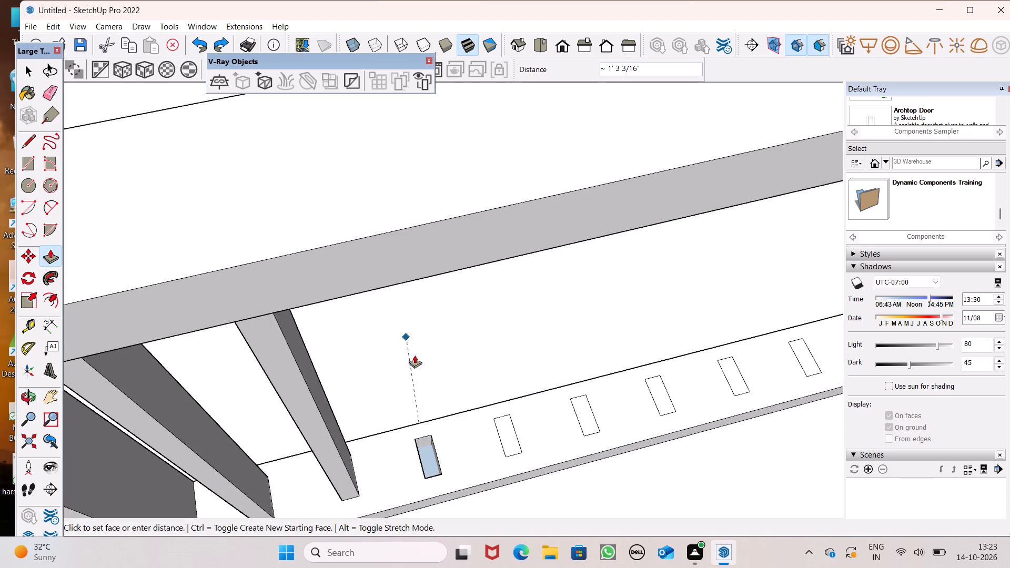
pyautogui.moveTo(415, 355); pyautogui.dragTo(411, 278)
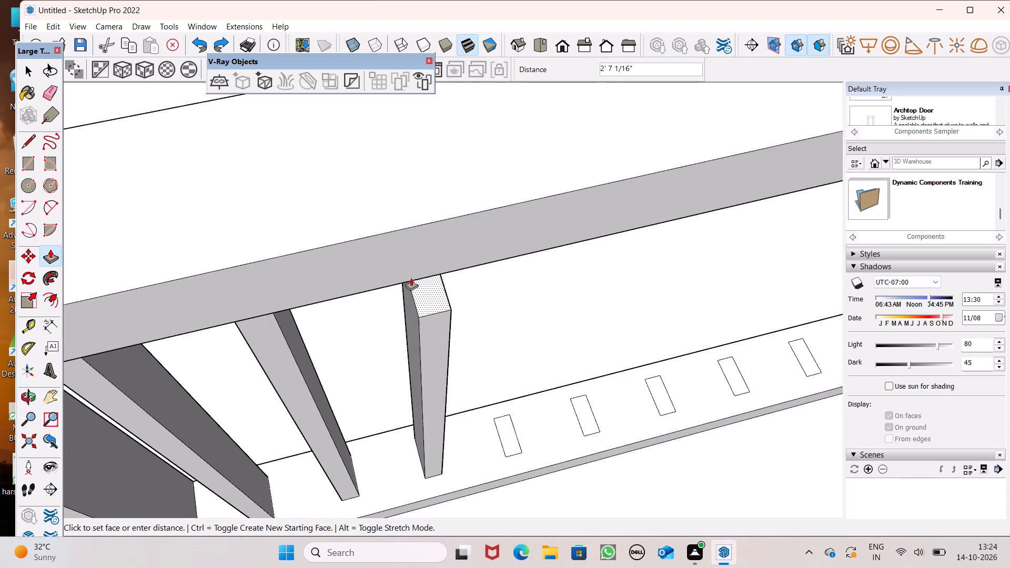
pyautogui.moveTo(411, 278); pyautogui.dragTo(413, 257)
# Push/Pull the third baluster's top face up about 2 9/16" closer to the top rail.
pyautogui.scroll(-4, 387, 351)
pyautogui.moveTo(446, 326); pyautogui.dragTo(419, 269, button='middle')
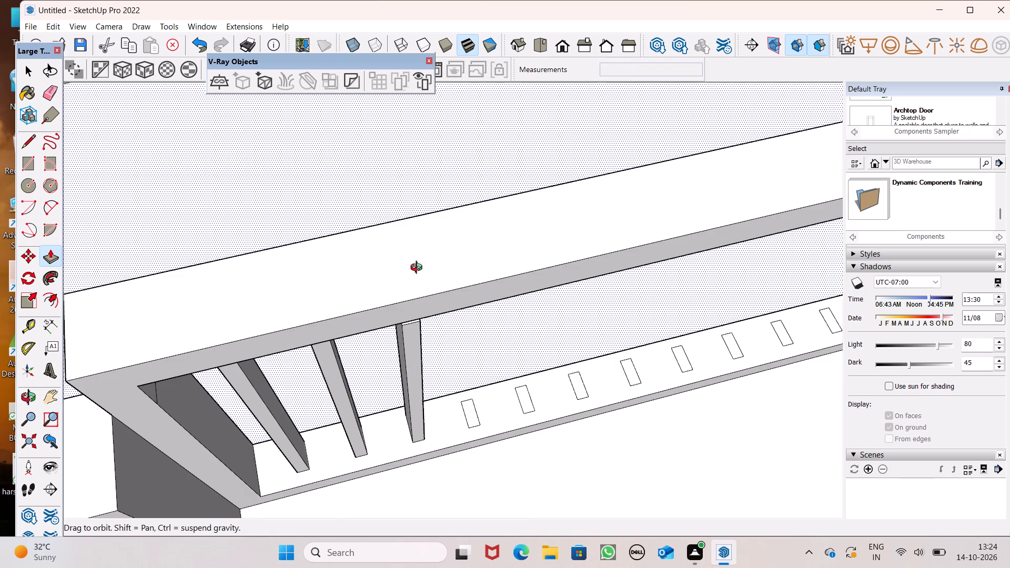
pyautogui.moveTo(419, 269); pyautogui.dragTo(432, 266, button='middle')
pyautogui.scroll(5, 376, 197)
pyautogui.moveTo(413, 256); pyautogui.dragTo(411, 219)
# Push/Pull the third baluster's top face up about 1 1/8" more to meet the top rail.
pyautogui.scroll(-6, 327, 299)
pyautogui.scroll(-4, 312, 221)
pyautogui.moveTo(344, 280); pyautogui.dragTo(353, 197, button='middle')
pyautogui.scroll(1, 350, 281)
pyautogui.scroll(5, 355, 196)
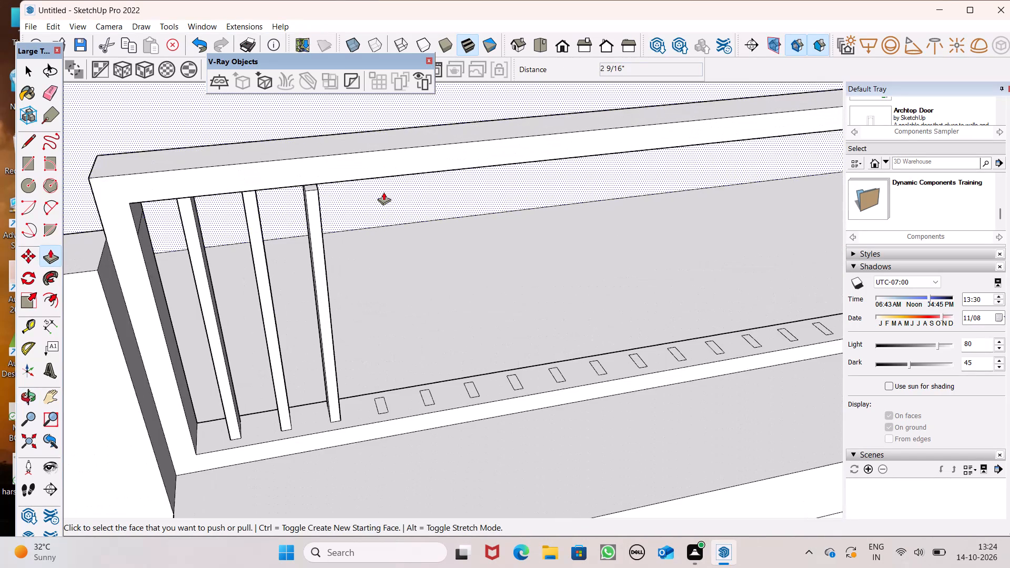
pyautogui.scroll(-1, 383, 192)
pyautogui.scroll(5, 366, 156)
pyautogui.moveTo(359, 164); pyautogui.dragTo(443, 106, button='middle')
pyautogui.scroll(1, 443, 106)
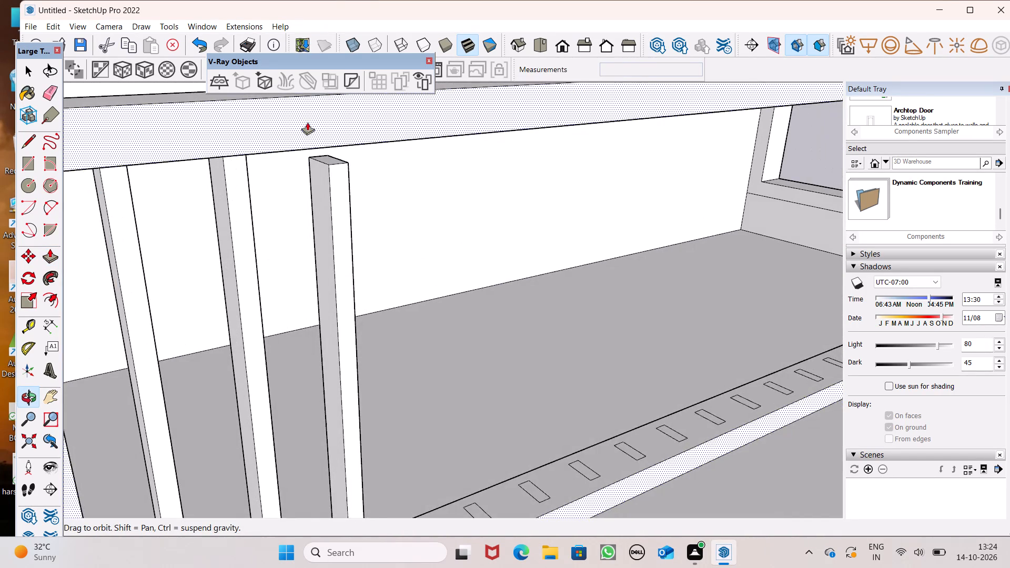
pyautogui.scroll(6, 296, 118)
pyautogui.scroll(1, 328, 168)
pyautogui.scroll(-1, 328, 170)
pyautogui.scroll(1, 328, 170)
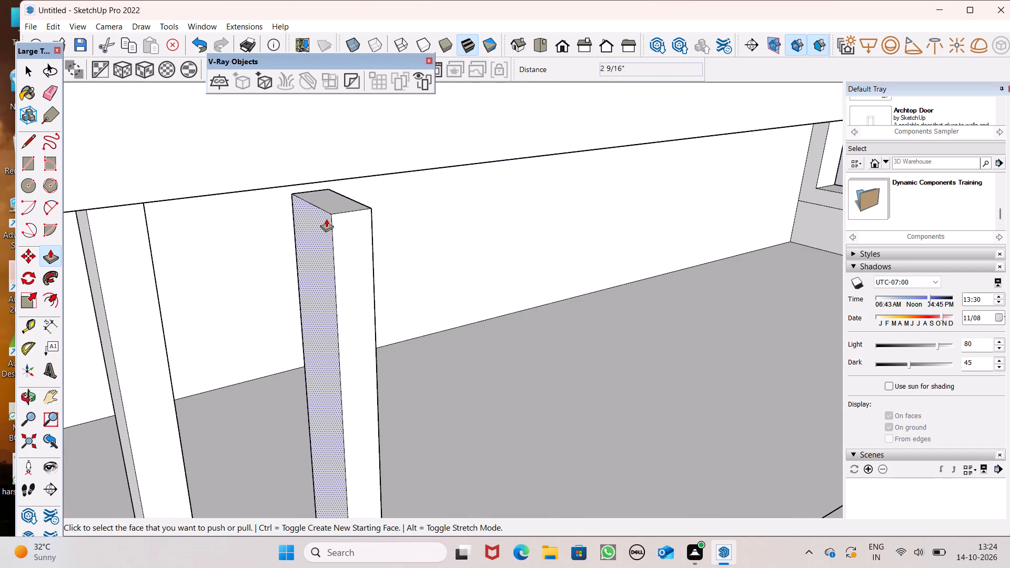
pyautogui.scroll(2, 324, 215)
pyautogui.moveTo(353, 238); pyautogui.dragTo(354, 244, button='middle')
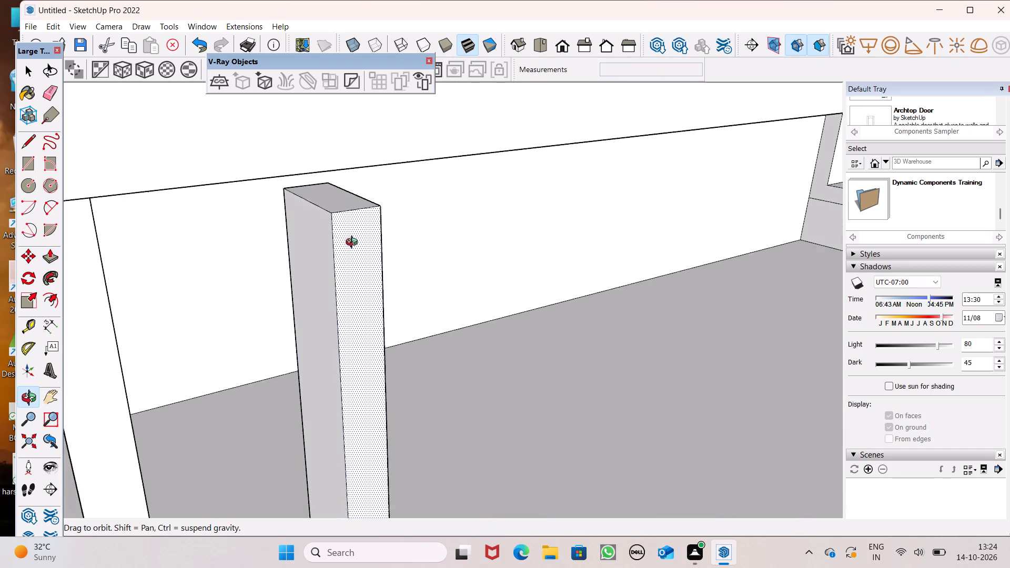
pyautogui.moveTo(354, 244); pyautogui.dragTo(316, 270, button='middle')
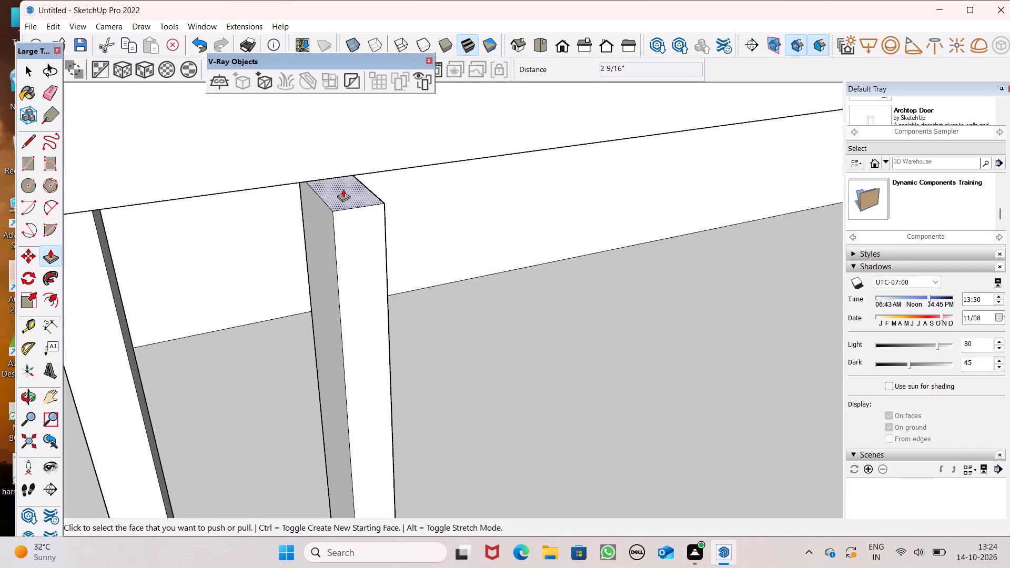
pyautogui.moveTo(348, 201); pyautogui.dragTo(343, 160)
pyautogui.scroll(-2, 247, 252)
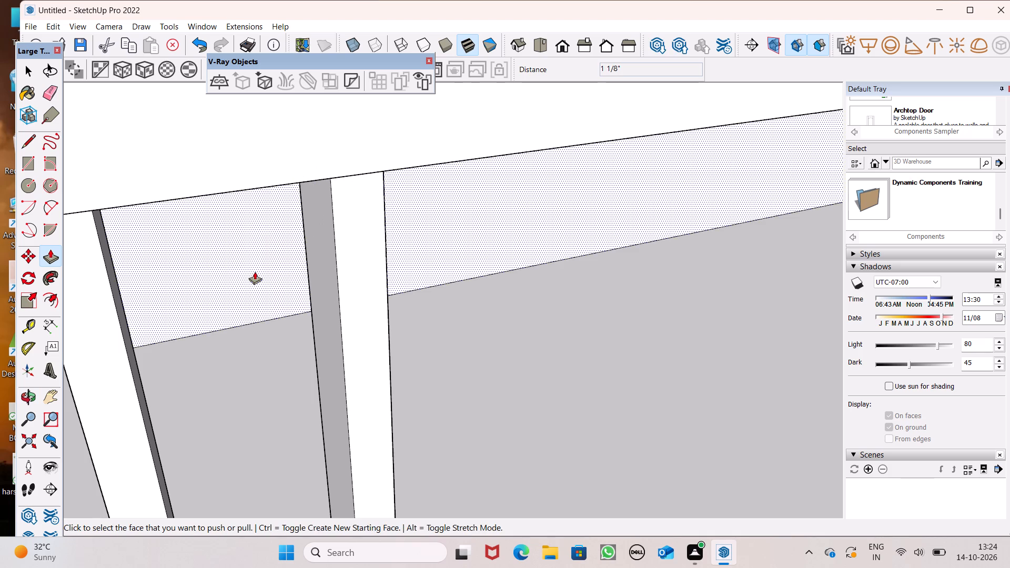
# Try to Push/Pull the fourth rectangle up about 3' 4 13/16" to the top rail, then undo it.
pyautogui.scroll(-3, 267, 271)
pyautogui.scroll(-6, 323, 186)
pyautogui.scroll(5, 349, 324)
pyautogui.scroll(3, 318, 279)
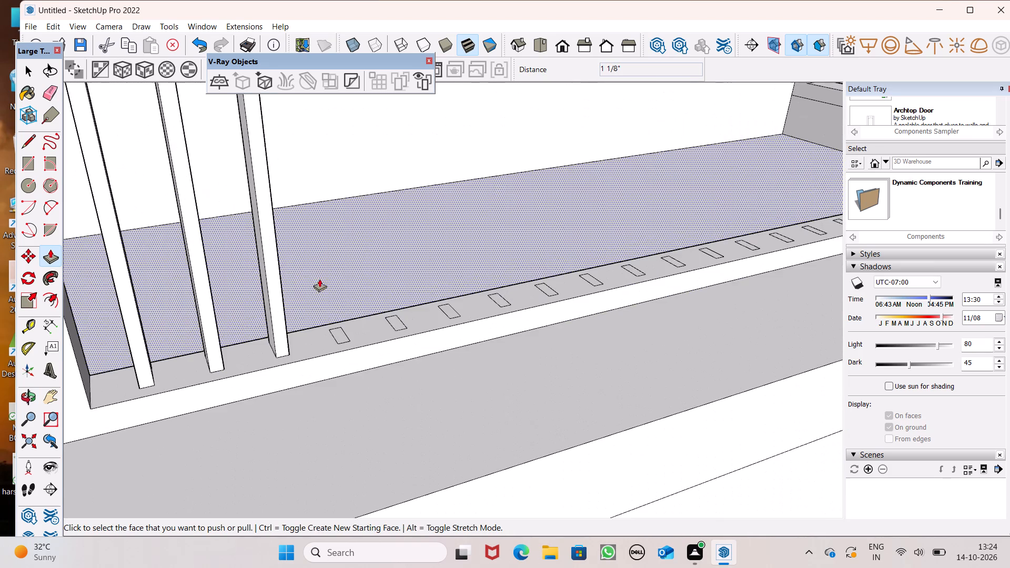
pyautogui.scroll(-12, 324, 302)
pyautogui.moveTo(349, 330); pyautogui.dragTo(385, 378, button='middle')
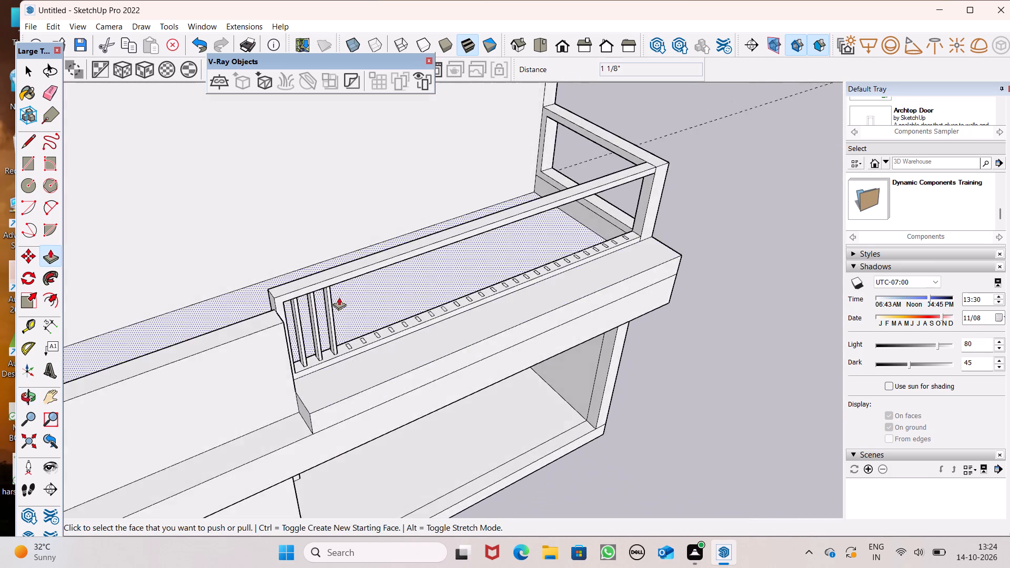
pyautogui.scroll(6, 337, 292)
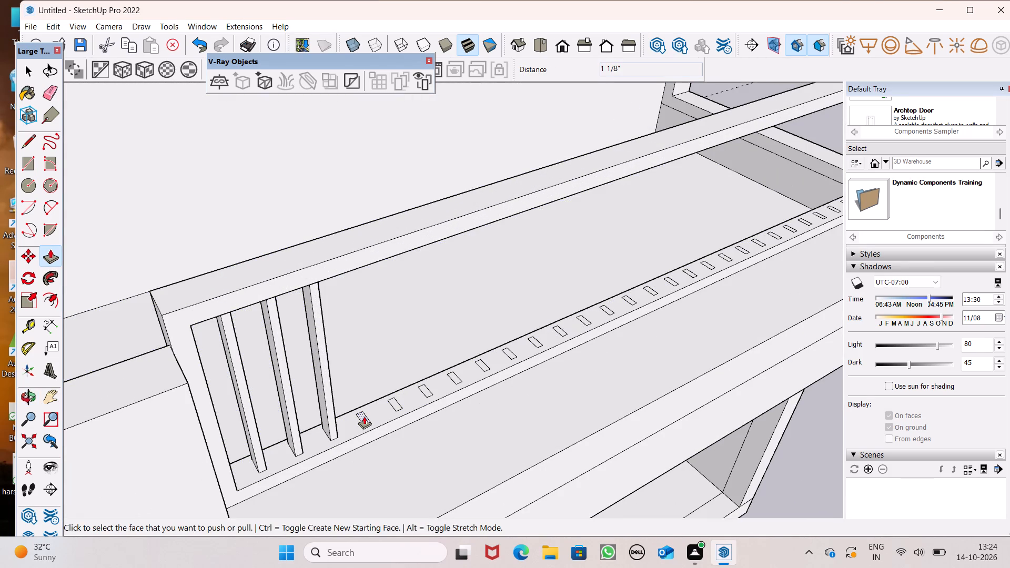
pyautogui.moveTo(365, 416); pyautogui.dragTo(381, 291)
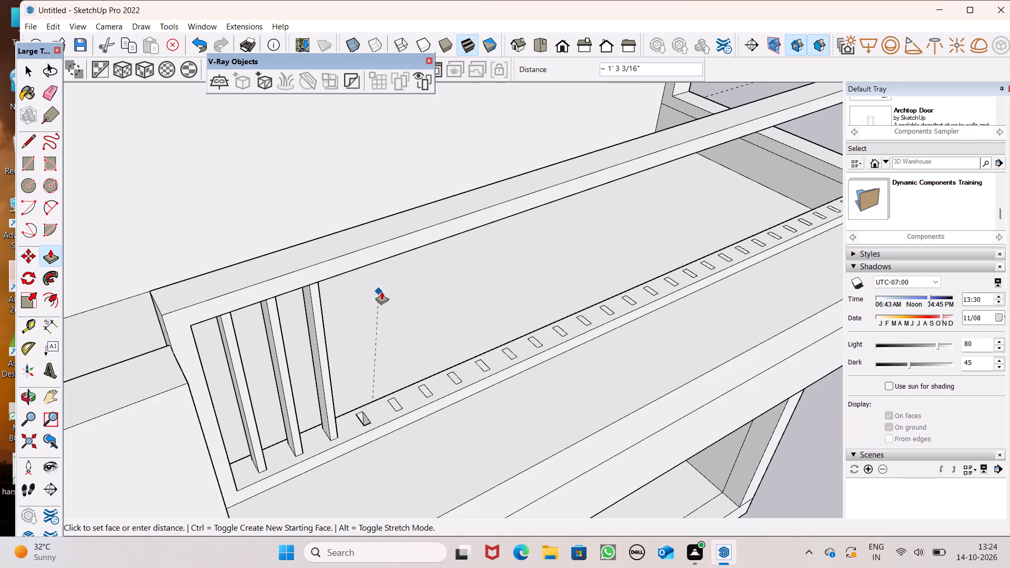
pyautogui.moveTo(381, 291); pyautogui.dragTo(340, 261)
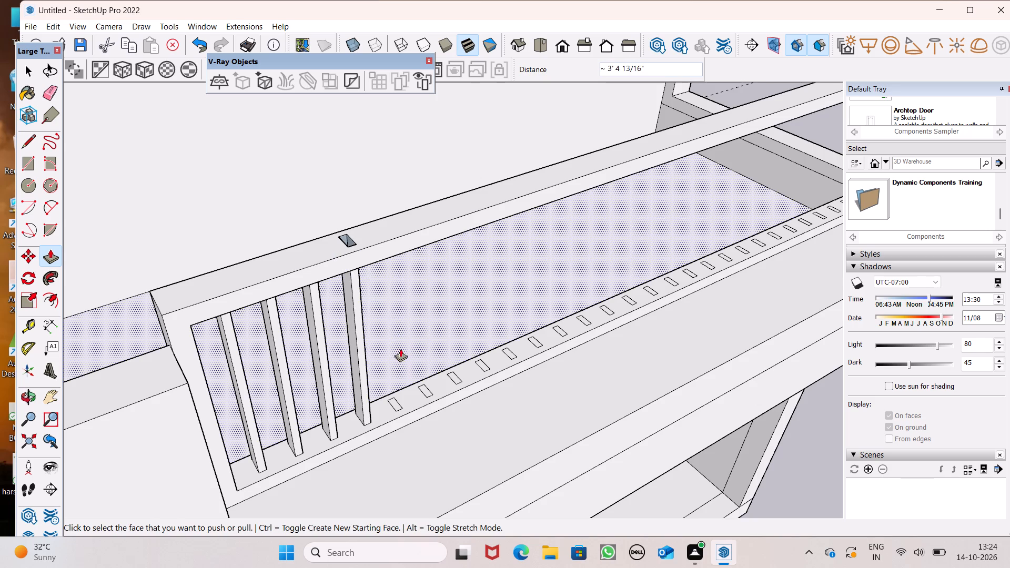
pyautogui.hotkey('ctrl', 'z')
# Push/Pull the fourth rectangle up from the sill about 3' 1 9/16" to the parapet's top rail.
pyautogui.scroll(5, 380, 347)
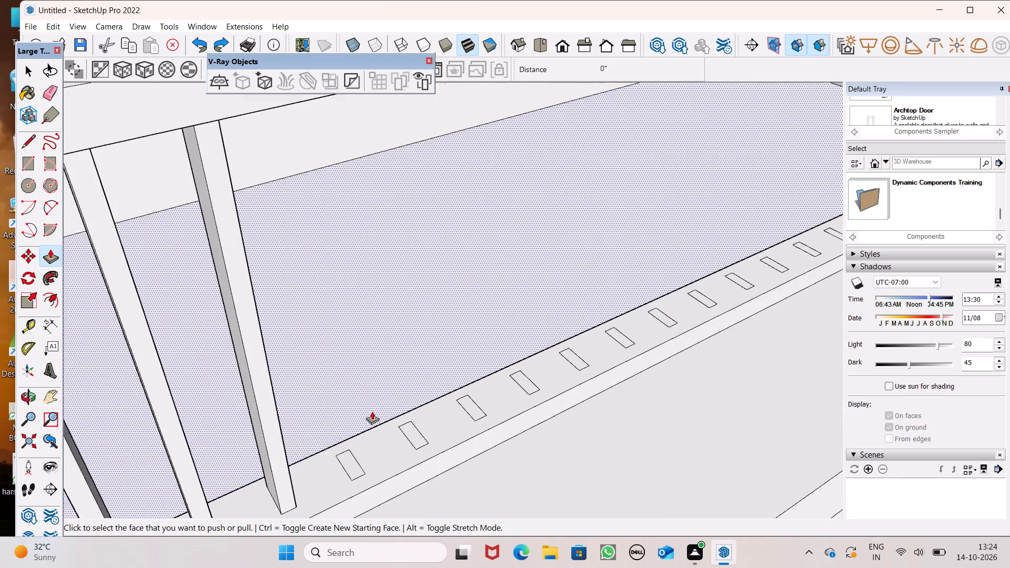
pyautogui.scroll(-8, 372, 412)
pyautogui.scroll(2, 356, 434)
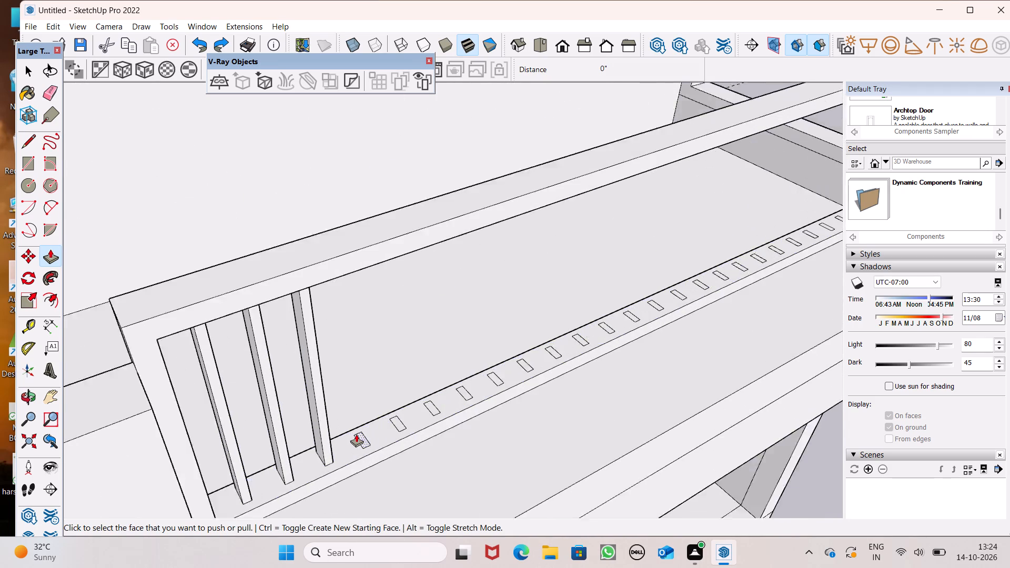
pyautogui.scroll(3, 356, 434)
pyautogui.moveTo(365, 441); pyautogui.dragTo(332, 248)
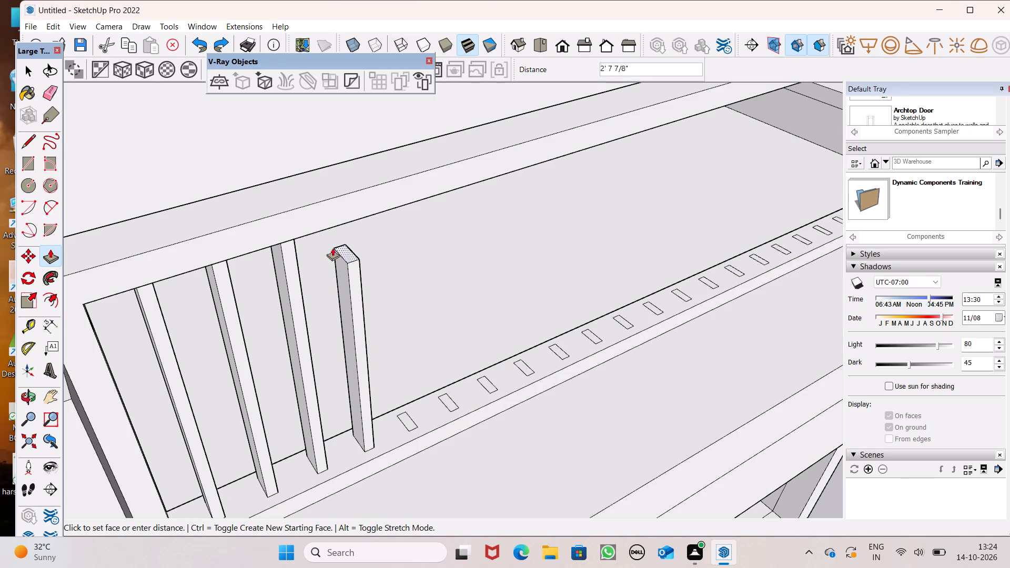
pyautogui.moveTo(332, 248); pyautogui.dragTo(327, 225)
# Push/Pull the fifth rectangle up from the sill about 3' 1/2", close to the parapet's top rail.
pyautogui.scroll(-1, 351, 390)
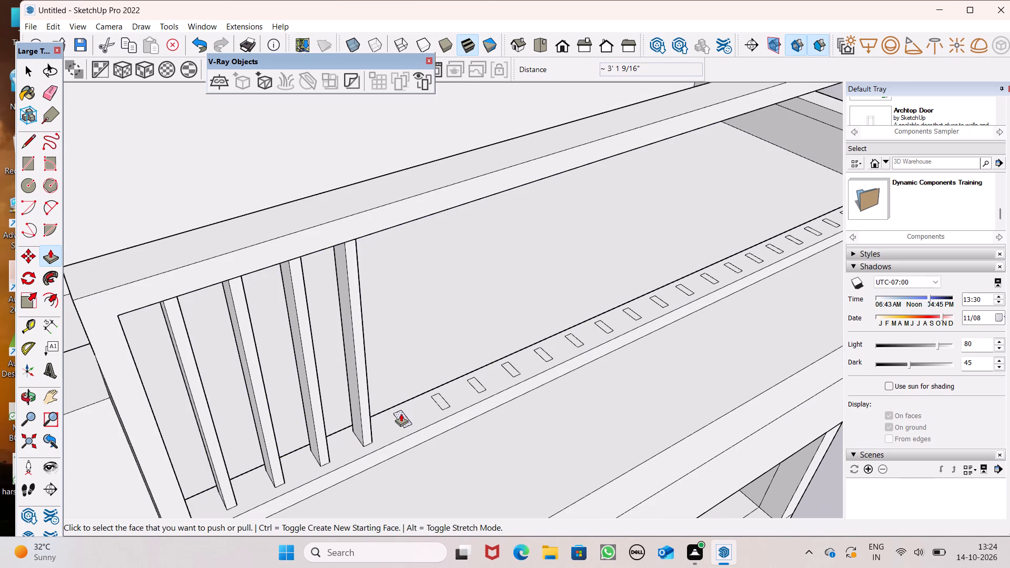
pyautogui.moveTo(402, 415); pyautogui.dragTo(372, 257)
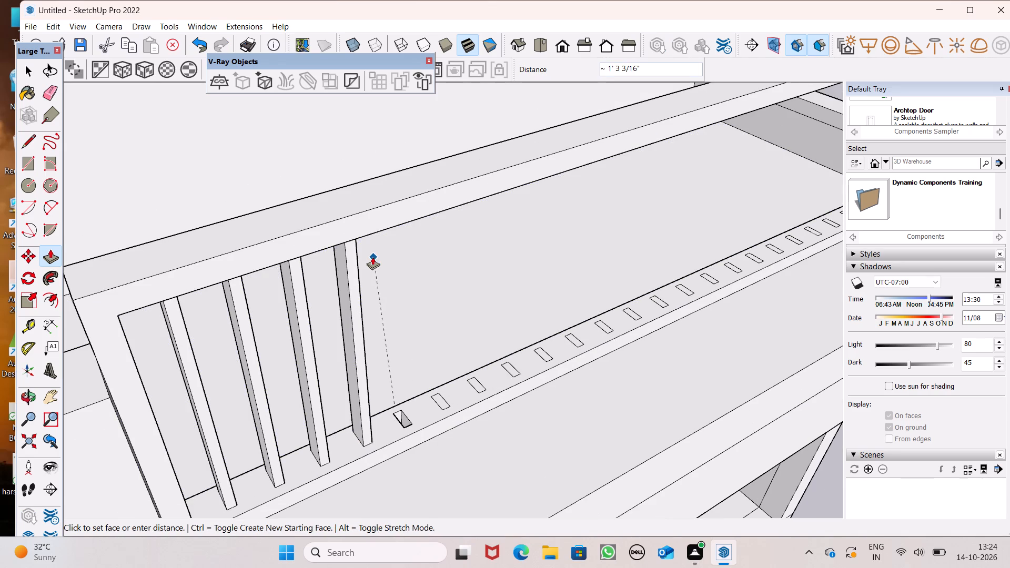
pyautogui.moveTo(372, 257); pyautogui.dragTo(391, 228)
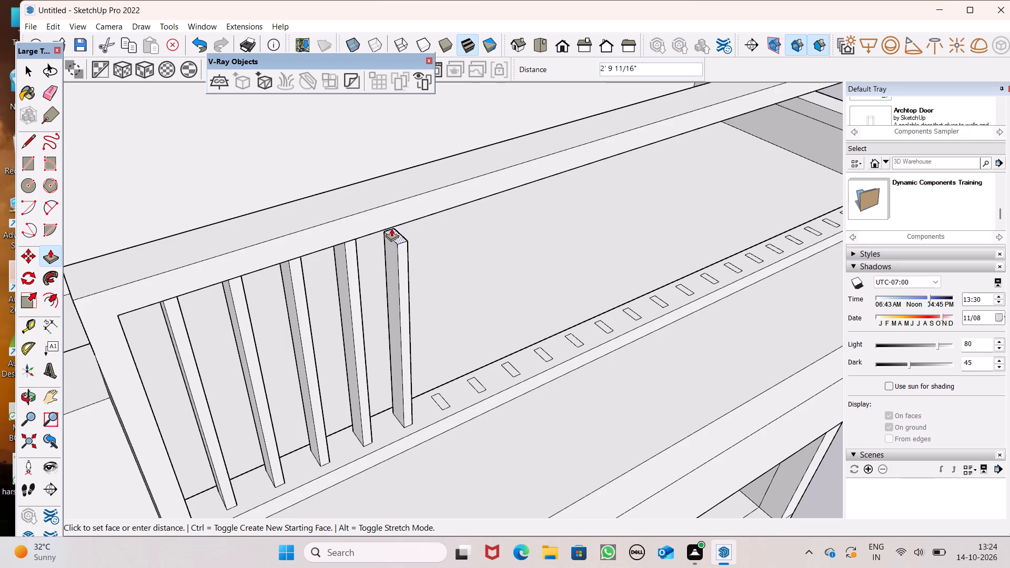
pyautogui.moveTo(391, 228); pyautogui.dragTo(389, 214)
# Push/Pull the third baluster's top face up about 3/8" to close its gap under the top rail.
pyautogui.scroll(-7, 549, 393)
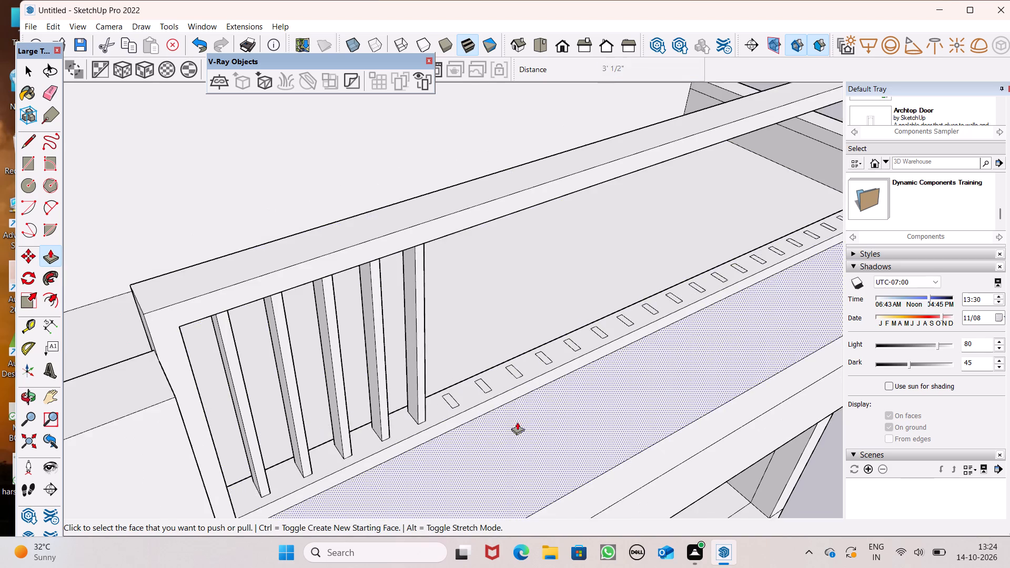
pyautogui.moveTo(521, 411); pyautogui.dragTo(439, 272, button='middle')
pyautogui.scroll(7, 413, 177)
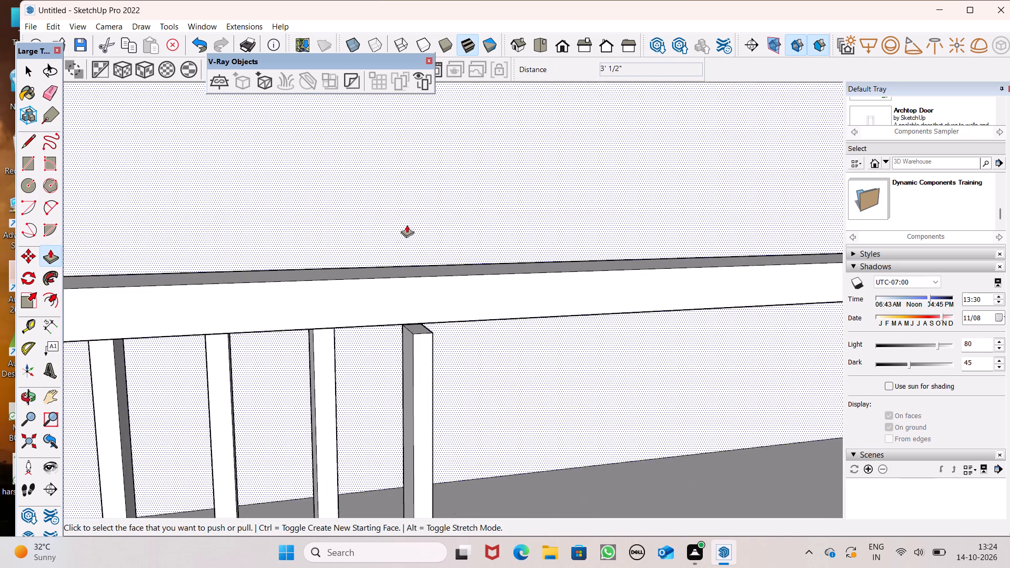
pyautogui.moveTo(406, 312); pyautogui.dragTo(424, 207, button='middle')
pyautogui.scroll(5, 271, 295)
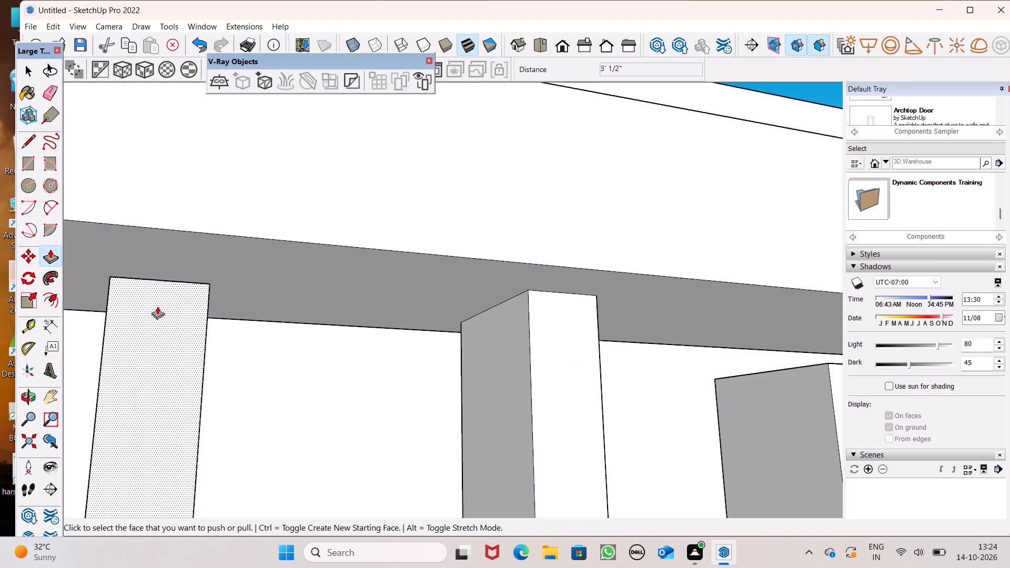
pyautogui.moveTo(163, 312); pyautogui.dragTo(213, 374, button='middle')
pyautogui.scroll(2, 191, 333)
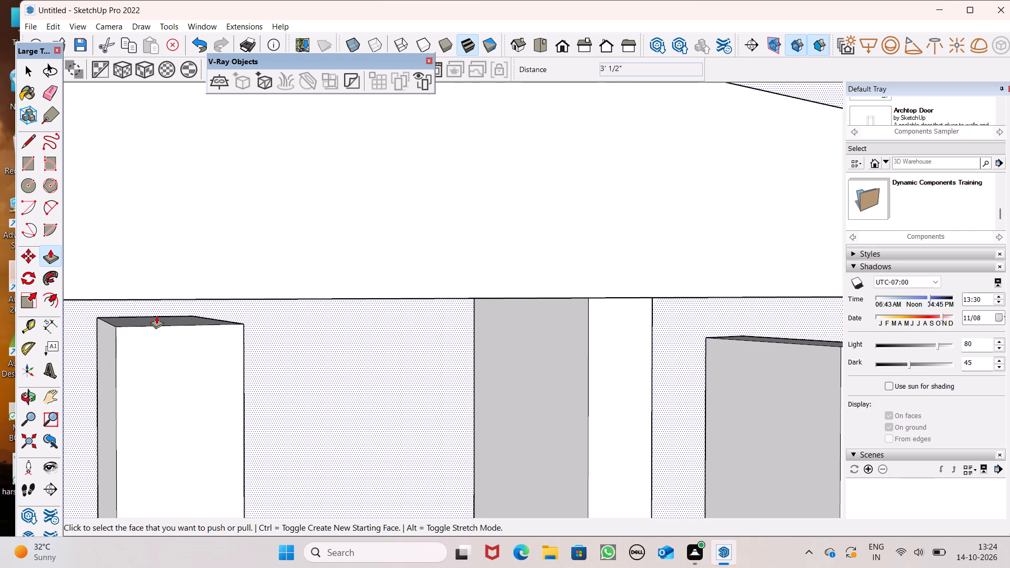
pyautogui.moveTo(158, 320); pyautogui.dragTo(163, 296)
# Push/Pull the fifth baluster's top face up about 1 1/16" to meet the top rail.
pyautogui.scroll(-6, 154, 356)
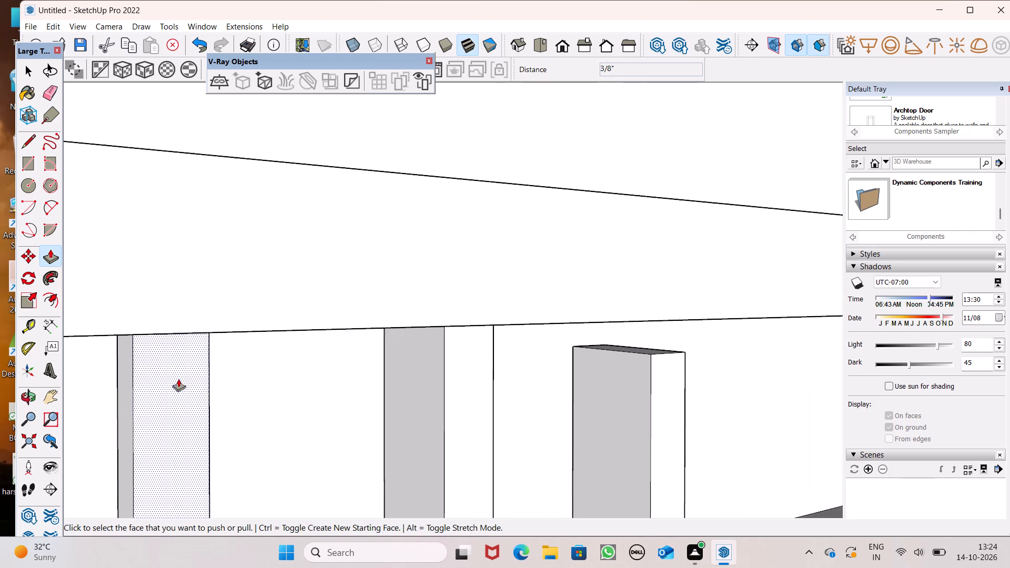
pyautogui.scroll(-8, 491, 359)
pyautogui.scroll(5, 539, 342)
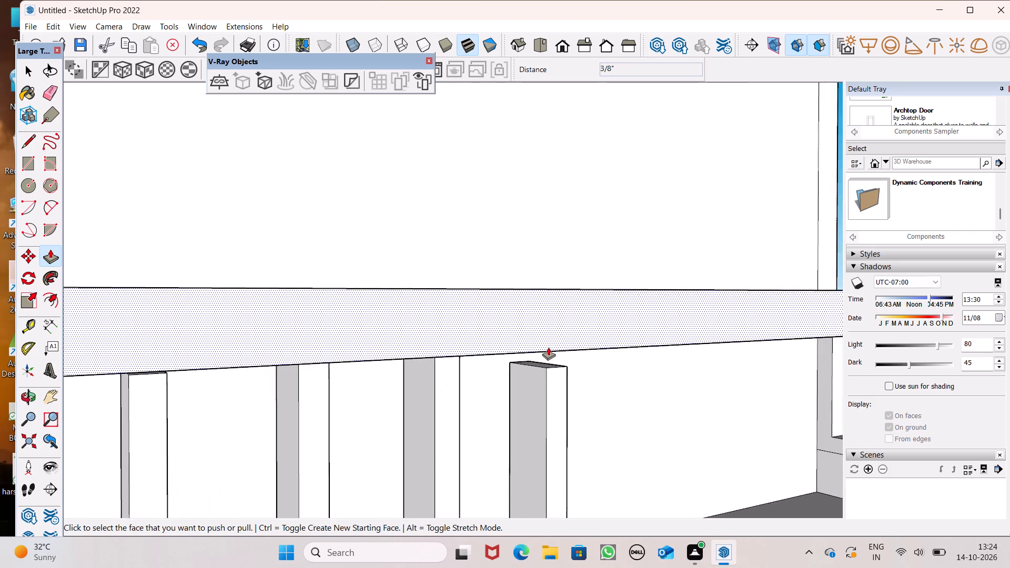
pyautogui.scroll(10, 548, 347)
pyautogui.moveTo(549, 389); pyautogui.dragTo(544, 354)
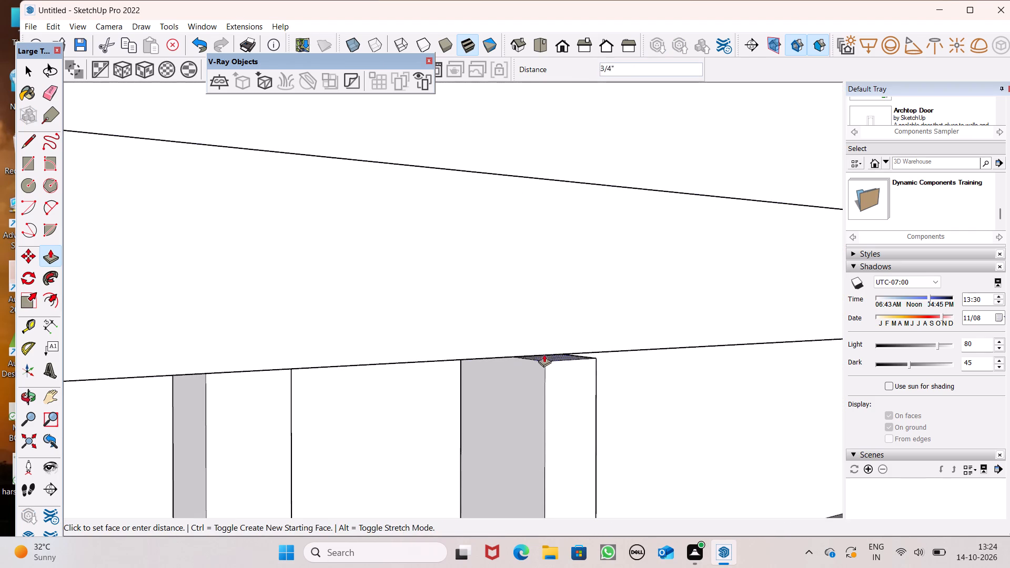
pyautogui.moveTo(544, 354); pyautogui.dragTo(540, 344)
# Push/Pull the sixth rectangle up from the sill about 2' 11 11/16", just short of the parapet's top rail.
pyautogui.scroll(-16, 452, 260)
pyautogui.scroll(1, 364, 237)
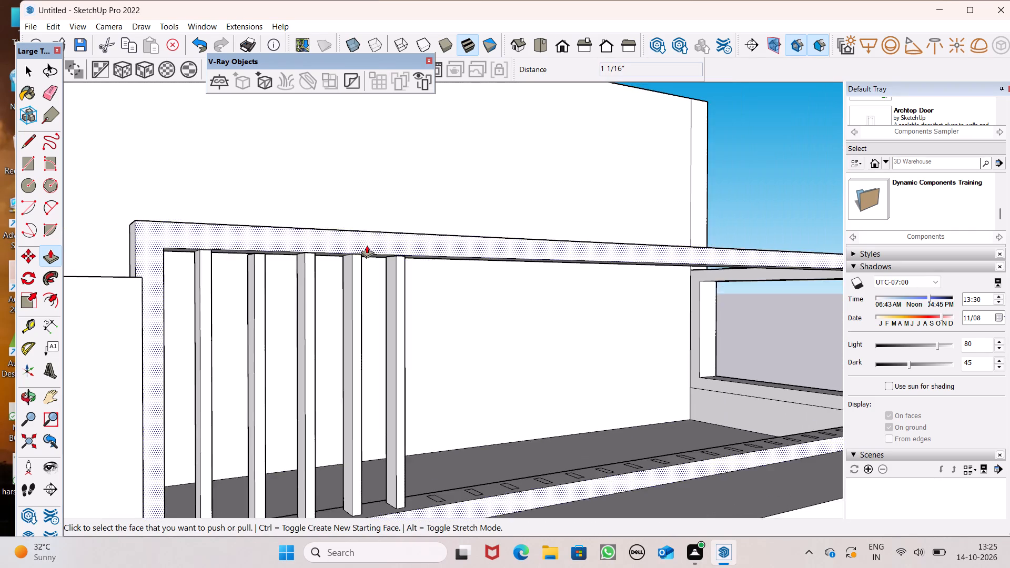
pyautogui.scroll(-7, 367, 244)
pyautogui.moveTo(479, 361); pyautogui.dragTo(429, 517, button='middle')
pyautogui.scroll(3, 402, 317)
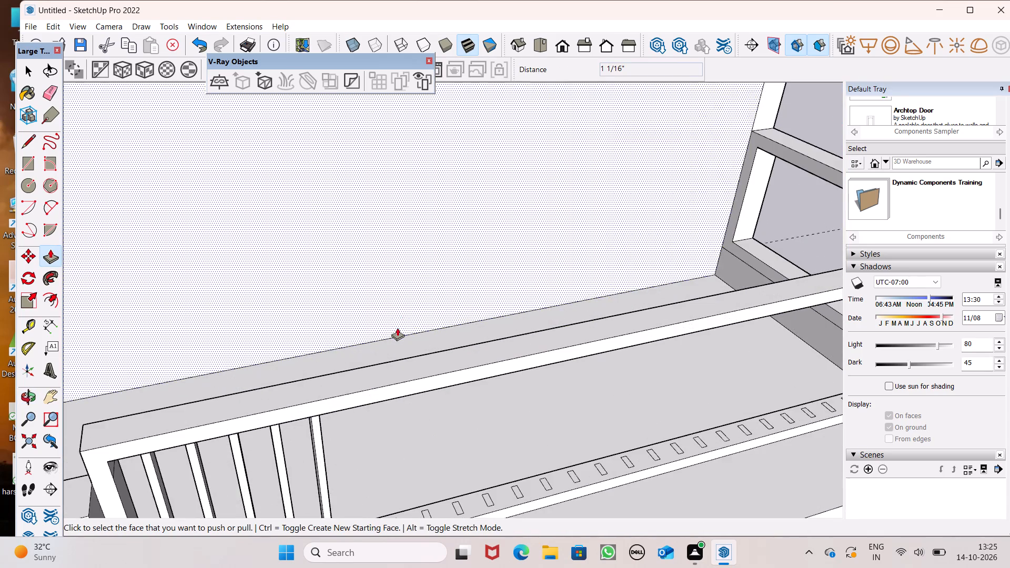
pyautogui.scroll(-4, 429, 345)
pyautogui.moveTo(439, 463); pyautogui.dragTo(438, 499, button='middle')
pyautogui.scroll(5, 430, 464)
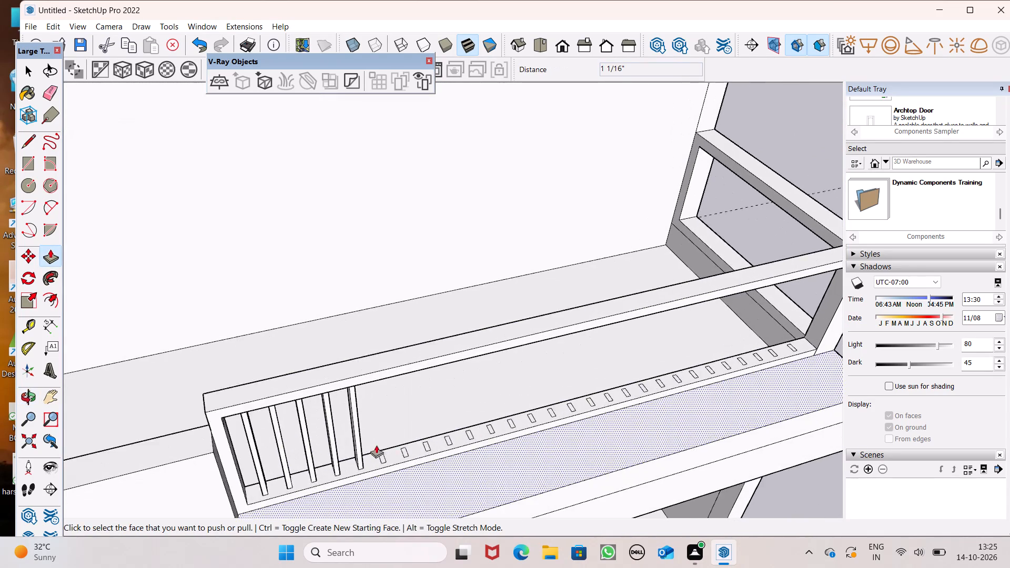
pyautogui.scroll(5, 375, 435)
pyautogui.moveTo(359, 476); pyautogui.dragTo(360, 427)
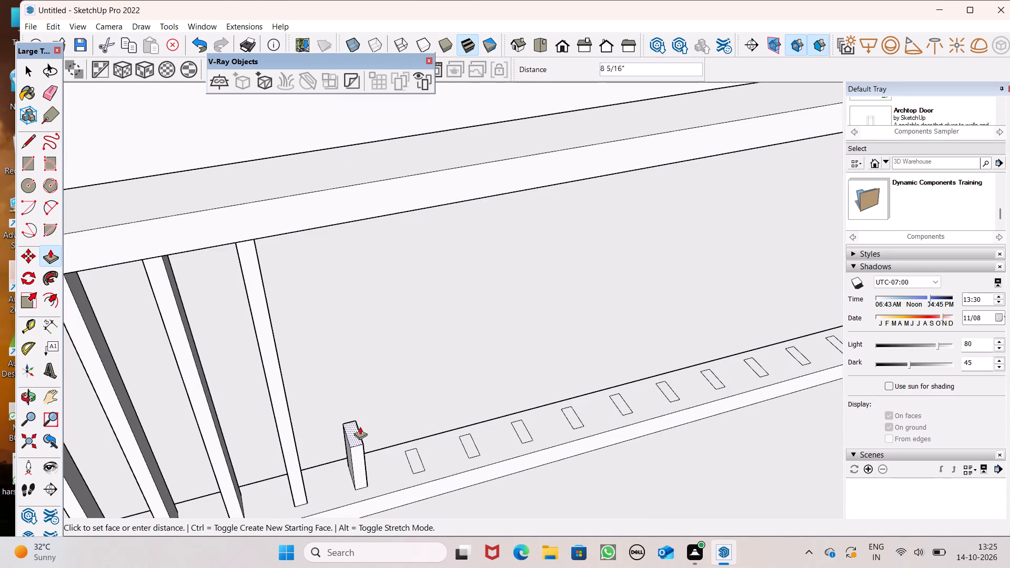
pyautogui.moveTo(360, 427); pyautogui.dragTo(316, 223)
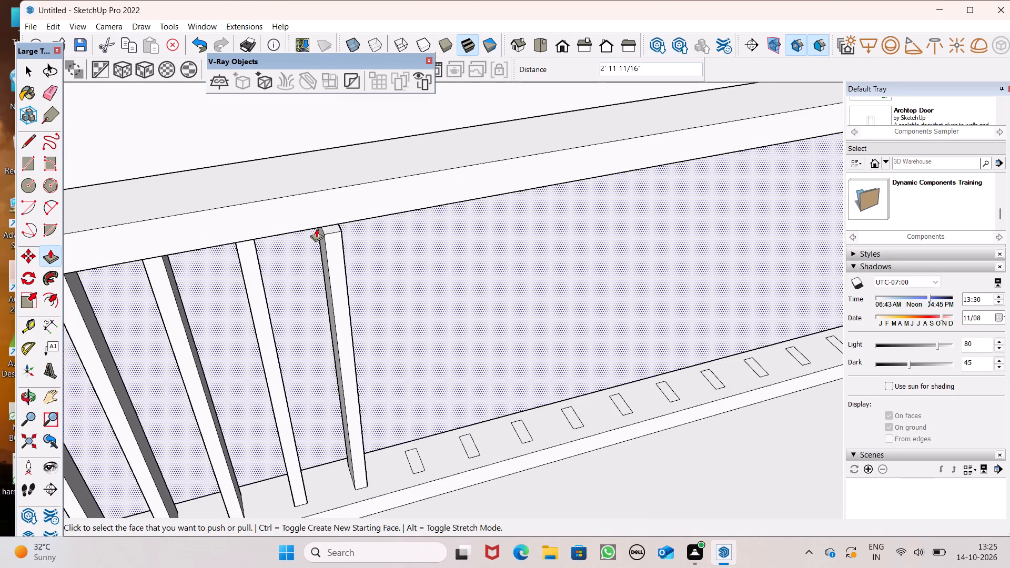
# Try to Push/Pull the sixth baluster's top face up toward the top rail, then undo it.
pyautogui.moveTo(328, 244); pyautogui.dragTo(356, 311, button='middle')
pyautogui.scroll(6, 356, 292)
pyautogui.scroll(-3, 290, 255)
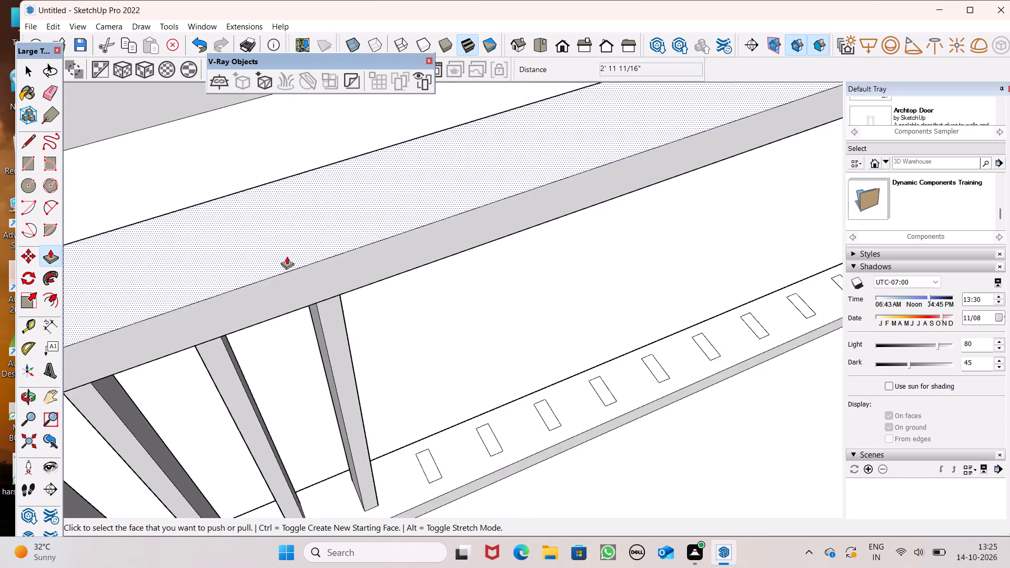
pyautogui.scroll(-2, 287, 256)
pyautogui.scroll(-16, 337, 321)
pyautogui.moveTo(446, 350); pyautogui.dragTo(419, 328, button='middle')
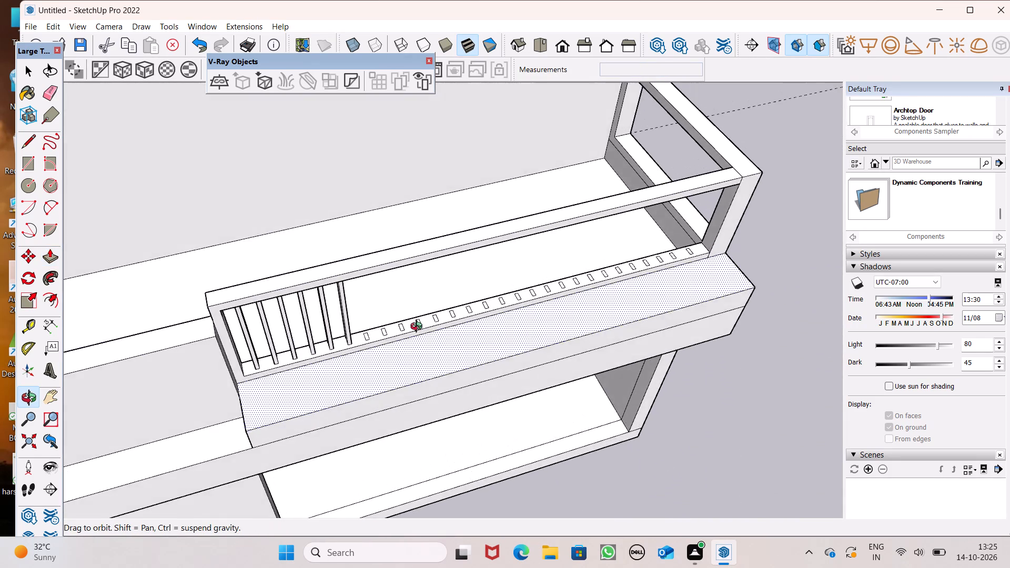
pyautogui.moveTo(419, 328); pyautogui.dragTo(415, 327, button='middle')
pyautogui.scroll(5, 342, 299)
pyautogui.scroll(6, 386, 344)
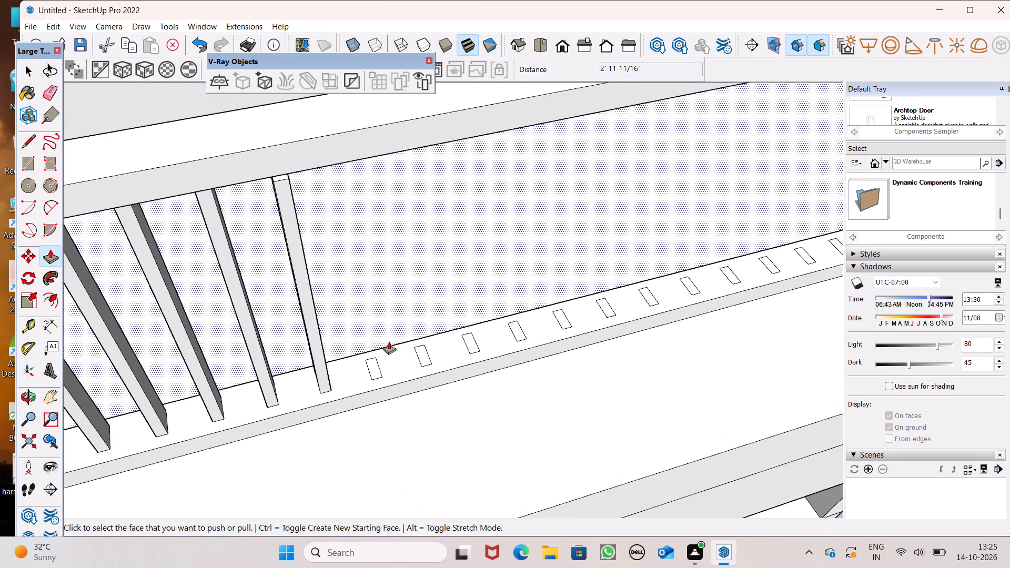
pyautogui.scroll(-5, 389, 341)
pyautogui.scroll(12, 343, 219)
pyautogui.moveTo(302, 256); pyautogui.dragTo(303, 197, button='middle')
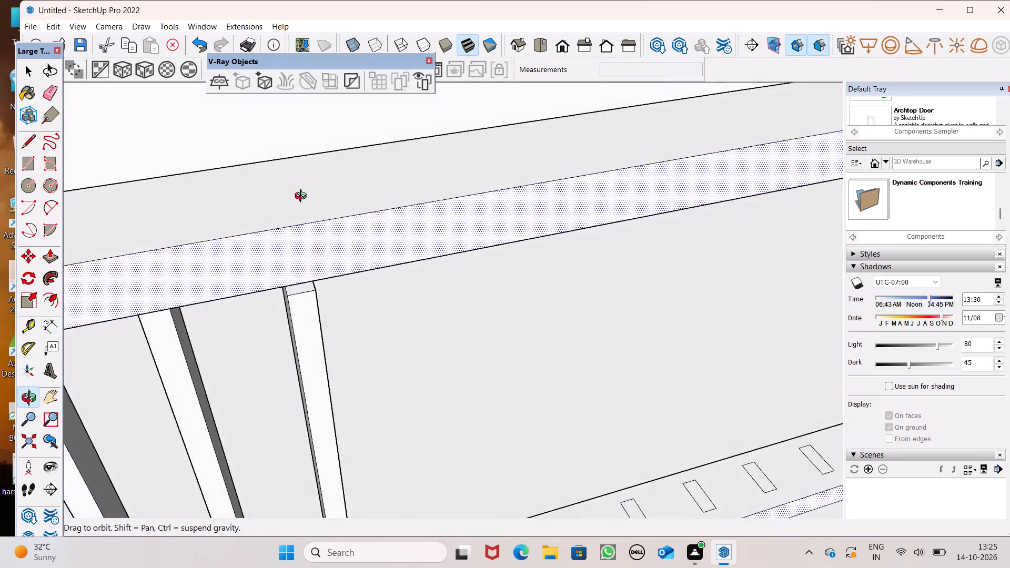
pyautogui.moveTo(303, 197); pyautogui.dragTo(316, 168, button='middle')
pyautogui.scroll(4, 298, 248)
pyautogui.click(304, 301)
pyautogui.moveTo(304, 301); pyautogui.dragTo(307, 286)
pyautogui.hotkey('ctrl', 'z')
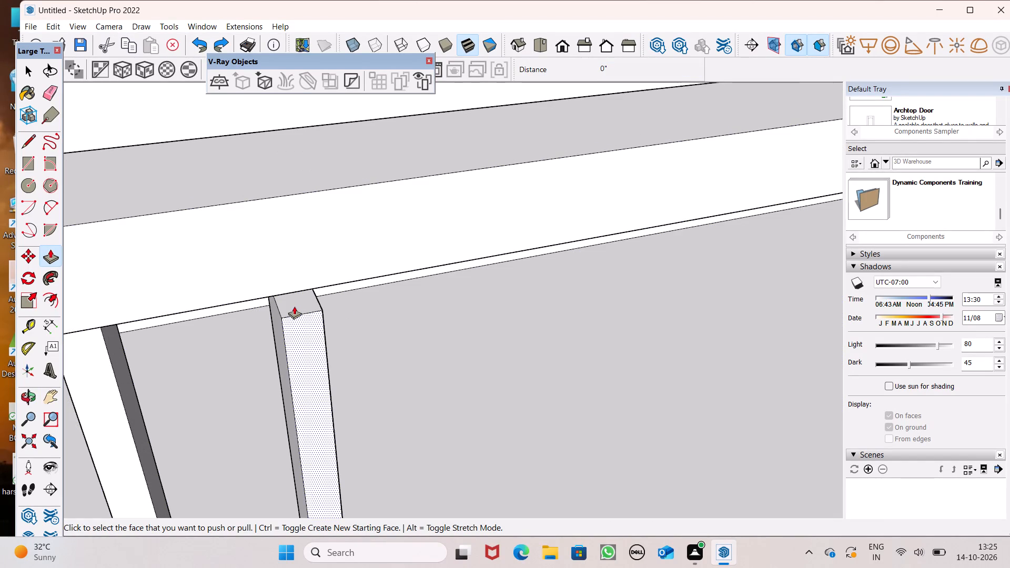
# Push/Pull the sixth baluster's top face up about 1 1/16" and another 3/4" to meet the top rail.
pyautogui.moveTo(294, 306); pyautogui.dragTo(291, 280)
pyautogui.scroll(-6, 216, 252)
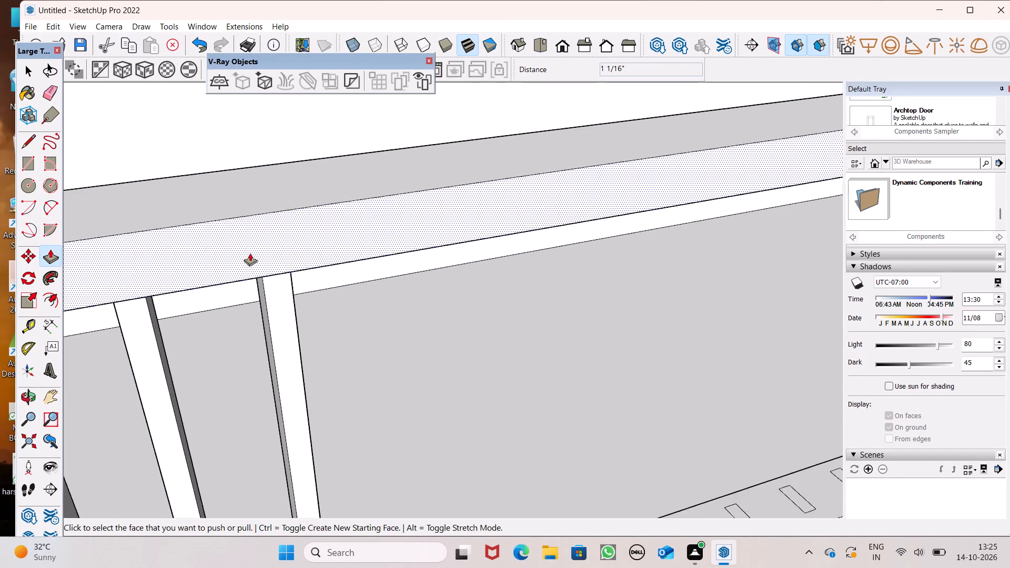
pyautogui.scroll(-1, 250, 253)
pyautogui.scroll(1, 258, 270)
pyautogui.moveTo(261, 262); pyautogui.dragTo(288, 153, button='middle')
pyautogui.scroll(6, 264, 211)
pyautogui.scroll(-1, 264, 228)
pyautogui.scroll(1, 264, 228)
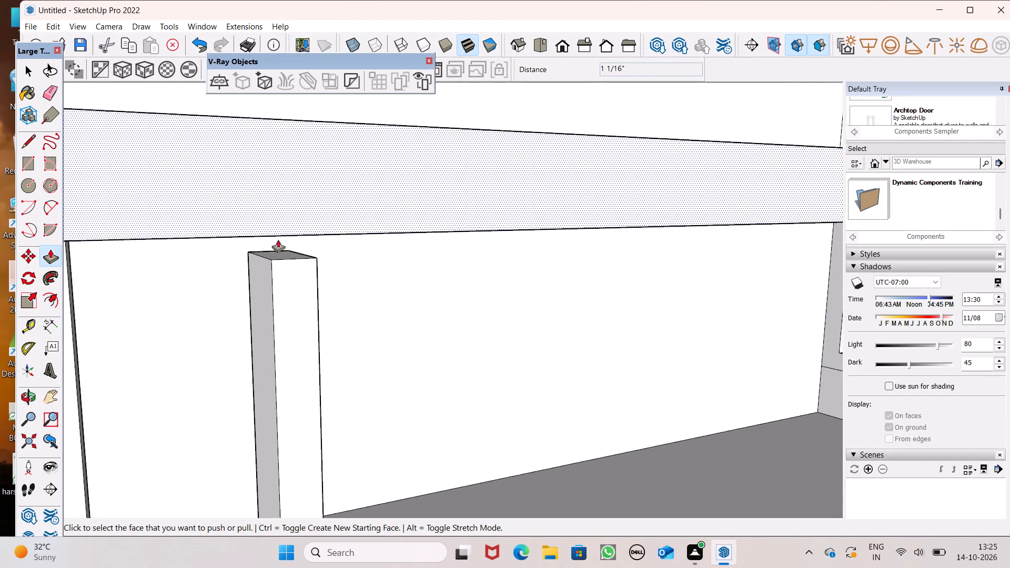
pyautogui.moveTo(291, 274); pyautogui.dragTo(304, 286, button='middle')
pyautogui.scroll(6, 278, 257)
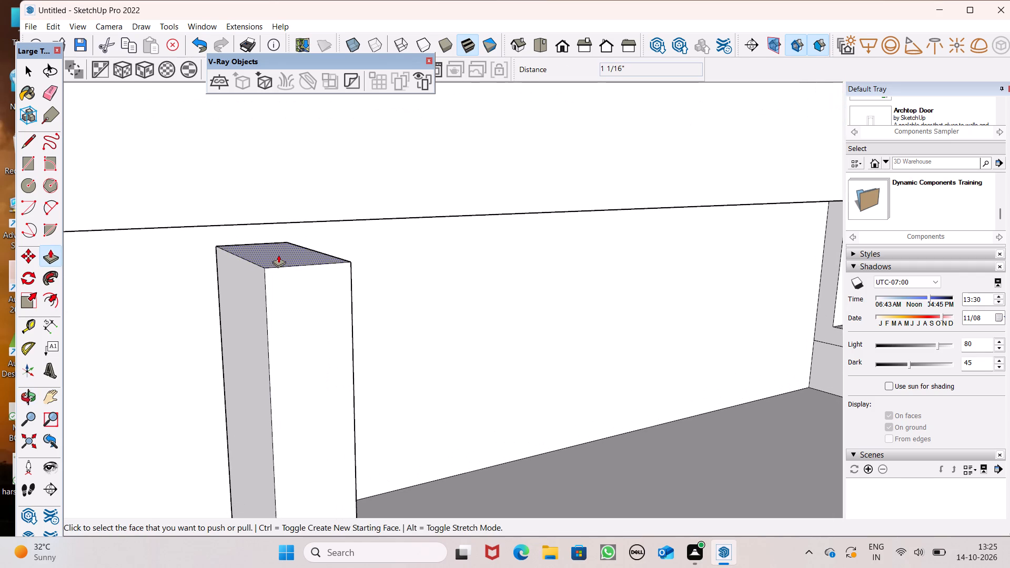
pyautogui.moveTo(279, 253); pyautogui.dragTo(284, 212)
# Push/Pull the seventh rectangle up from the sill about 2' 9 15/16", just short of the parapet's top rail.
pyautogui.scroll(-3, 254, 134)
pyautogui.scroll(-5, 231, 205)
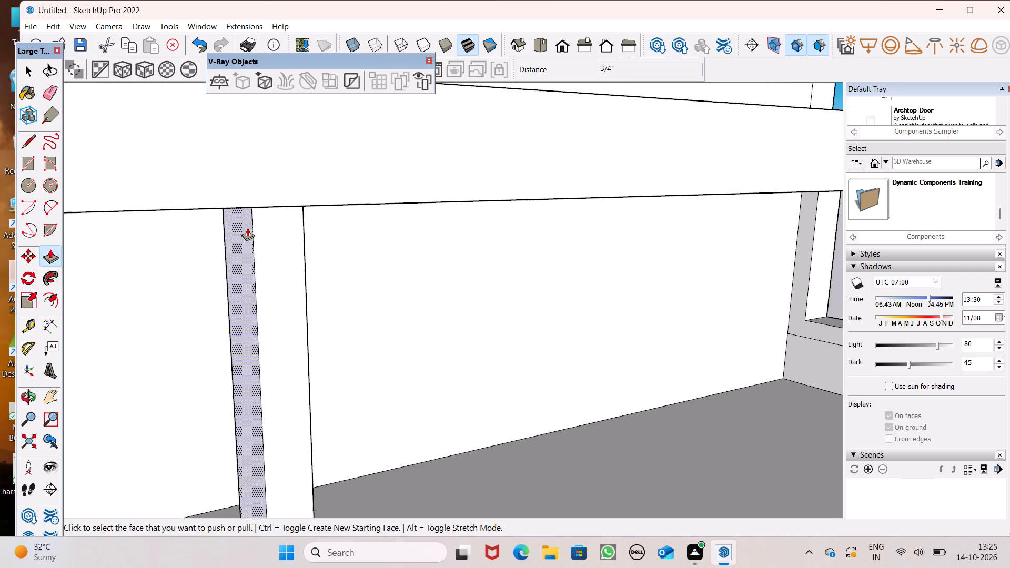
pyautogui.scroll(-11, 250, 202)
pyautogui.scroll(-5, 325, 113)
pyautogui.moveTo(357, 239); pyautogui.dragTo(372, 422, button='middle')
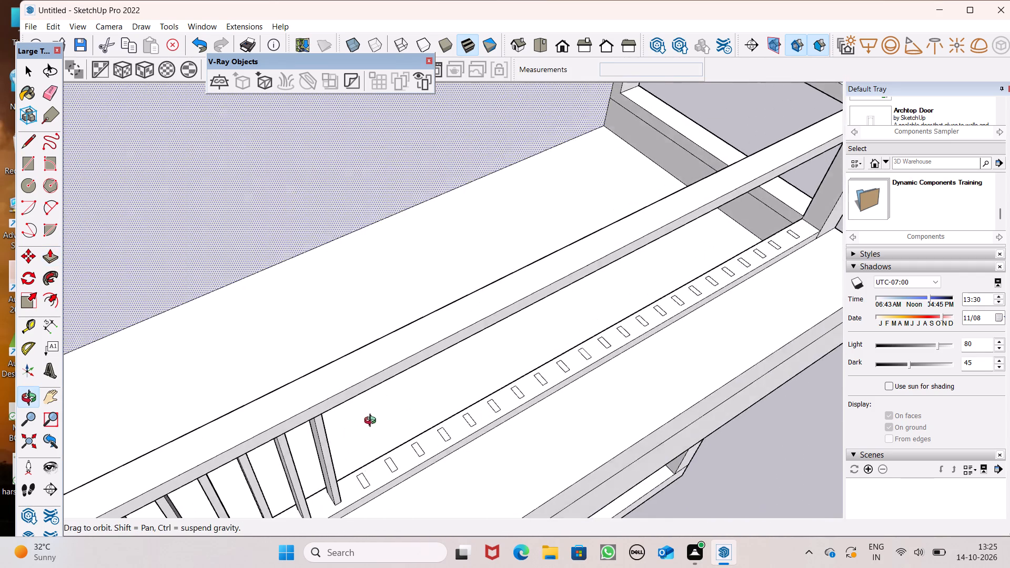
pyautogui.moveTo(372, 422); pyautogui.dragTo(373, 420, button='middle')
pyautogui.scroll(5, 362, 468)
pyautogui.moveTo(364, 476); pyautogui.dragTo(355, 407)
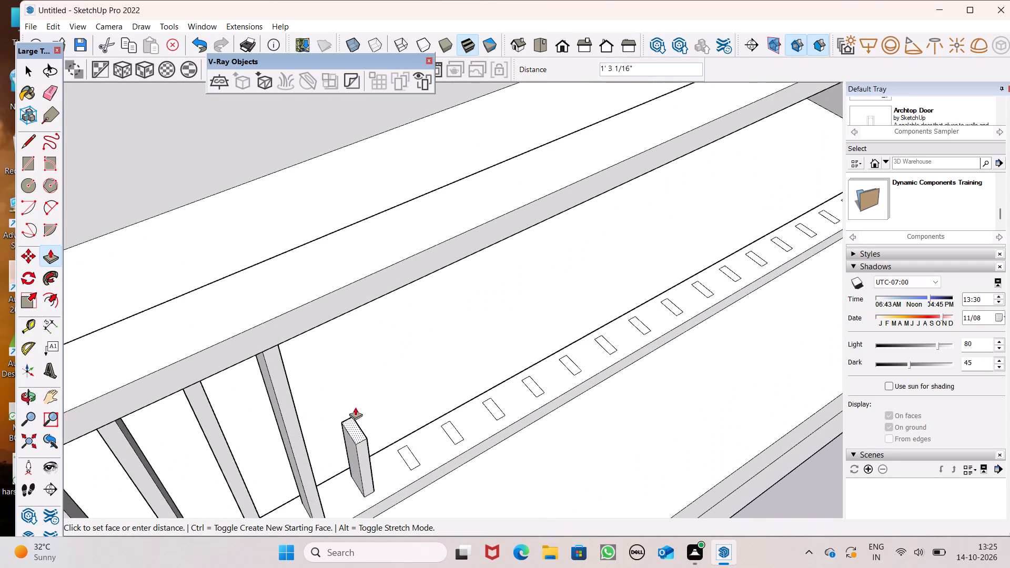
pyautogui.moveTo(355, 407); pyautogui.dragTo(328, 306)
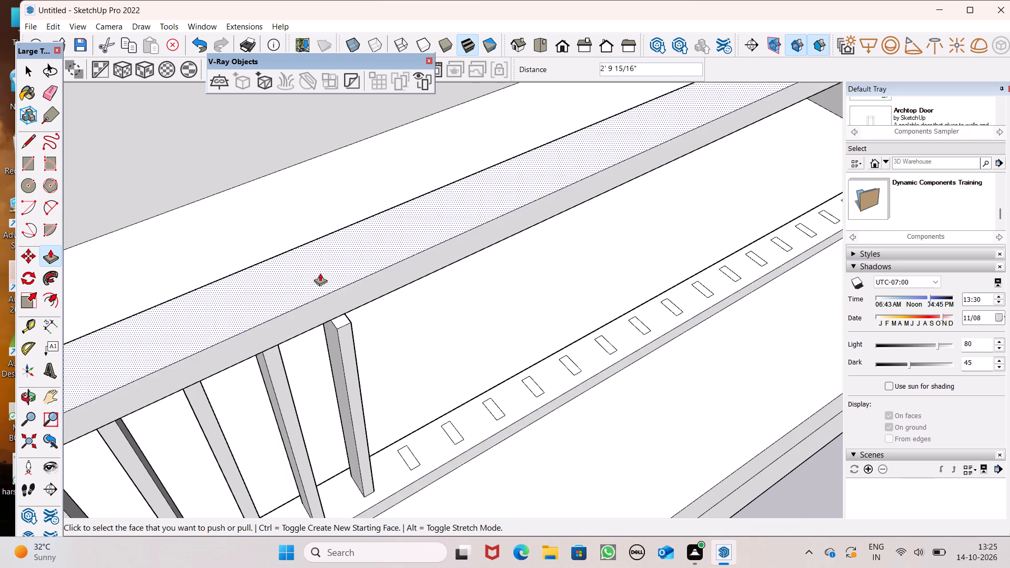
# Push/Pull the seventh baluster's top face up about 1 9/16" and another 2 3/8" to meet the top rail.
pyautogui.scroll(6, 318, 265)
pyautogui.moveTo(353, 369); pyautogui.dragTo(350, 350)
pyautogui.scroll(-4, 239, 290)
pyautogui.moveTo(315, 355); pyautogui.dragTo(285, 220, button='middle')
pyautogui.middleClick(281, 262)
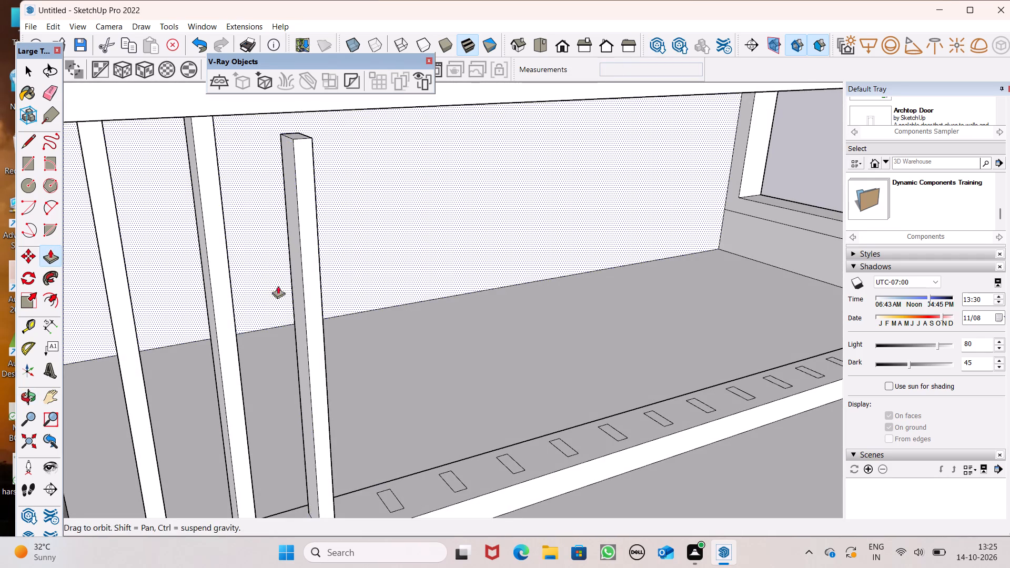
pyautogui.scroll(-13, 311, 339)
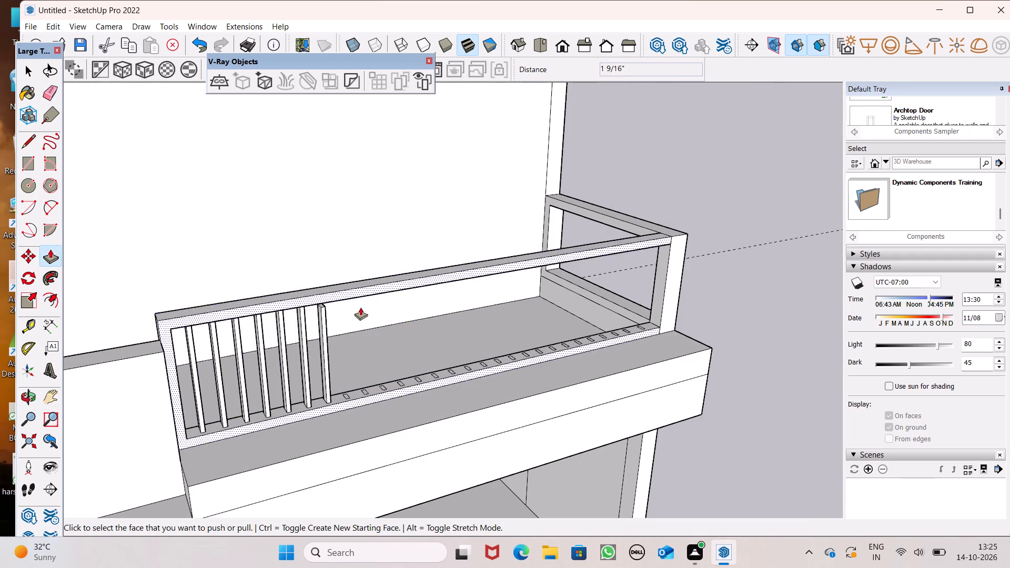
pyautogui.scroll(4, 326, 259)
pyautogui.scroll(3, 308, 311)
pyautogui.scroll(-1, 312, 339)
pyautogui.scroll(6, 316, 347)
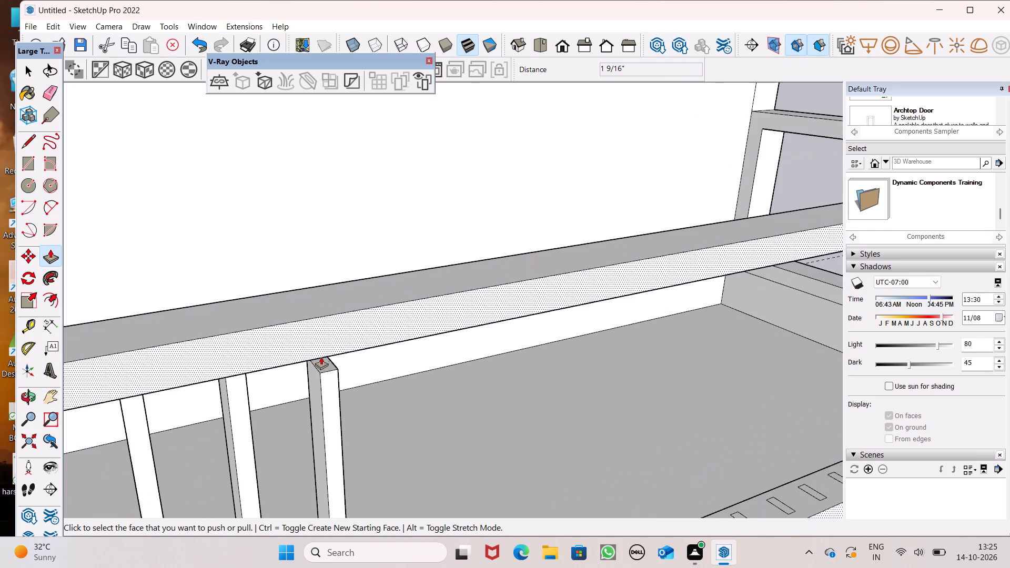
pyautogui.moveTo(324, 363); pyautogui.dragTo(325, 351)
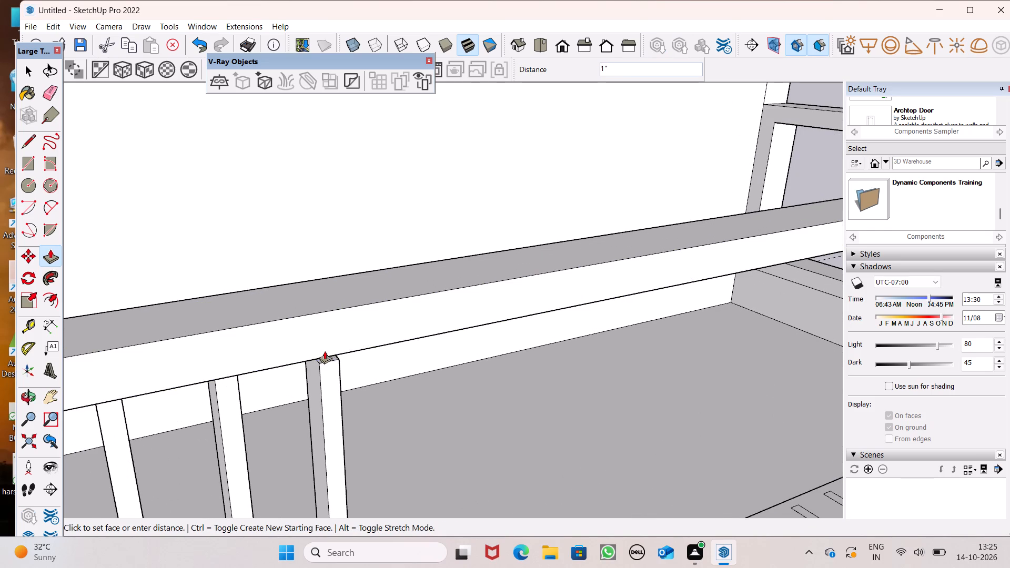
pyautogui.moveTo(325, 351); pyautogui.dragTo(320, 333)
pyautogui.scroll(-6, 283, 282)
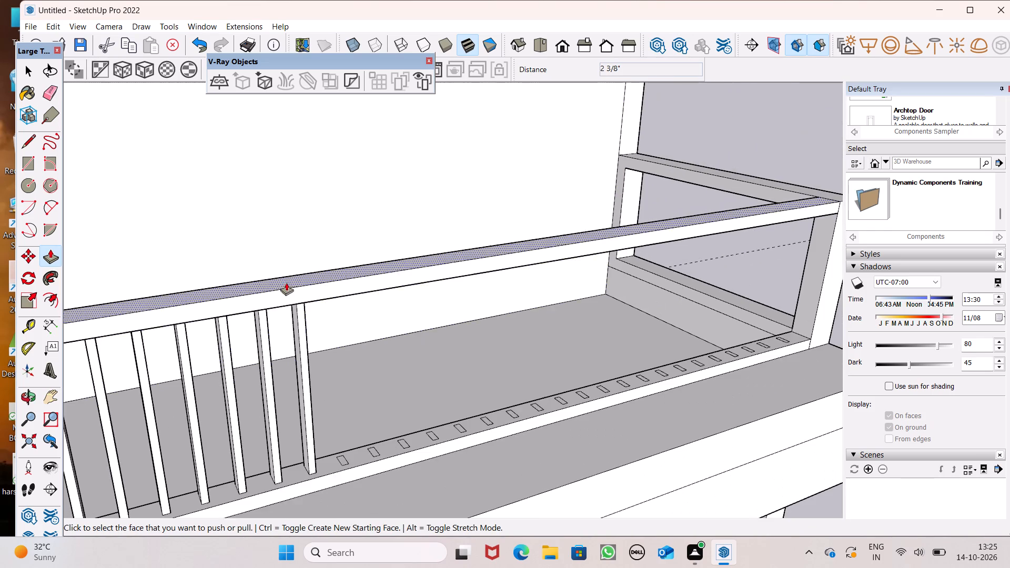
# Push/Pull the eighth rectangle up from the sill about 2' 10 15/16", just short of the parapet's top rail.
pyautogui.moveTo(318, 357); pyautogui.dragTo(337, 458, button='middle')
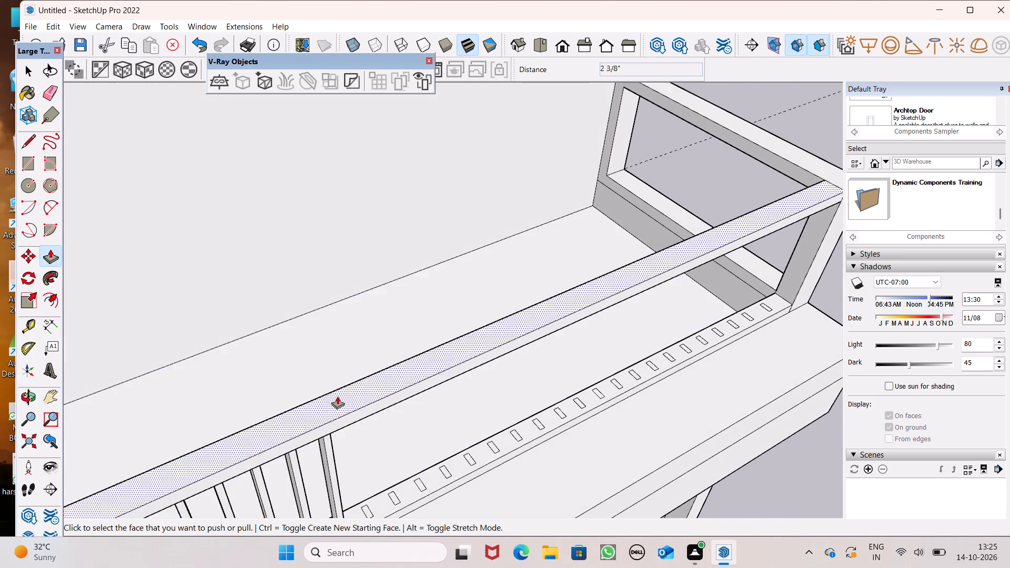
pyautogui.scroll(-4, 362, 375)
pyautogui.scroll(3, 354, 448)
pyautogui.scroll(-1, 354, 448)
pyautogui.scroll(4, 354, 448)
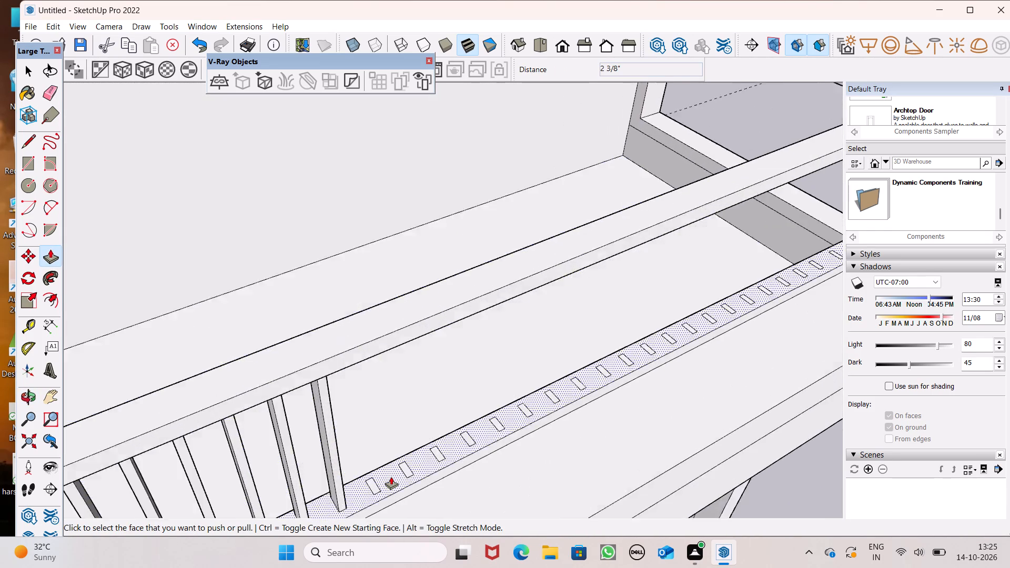
pyautogui.scroll(6, 391, 476)
pyautogui.scroll(-2, 363, 483)
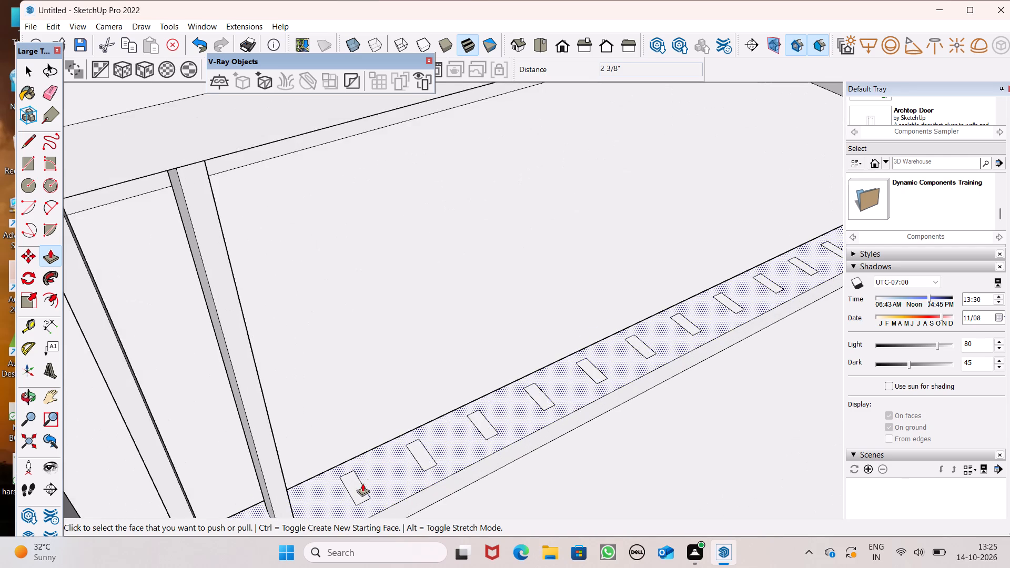
pyautogui.scroll(-2, 362, 483)
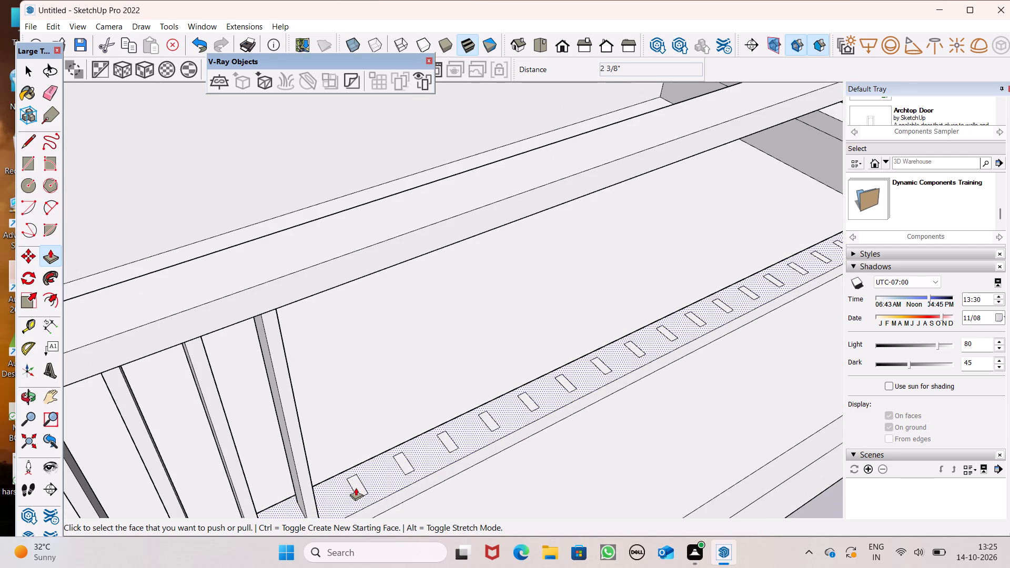
pyautogui.moveTo(358, 485); pyautogui.dragTo(327, 420)
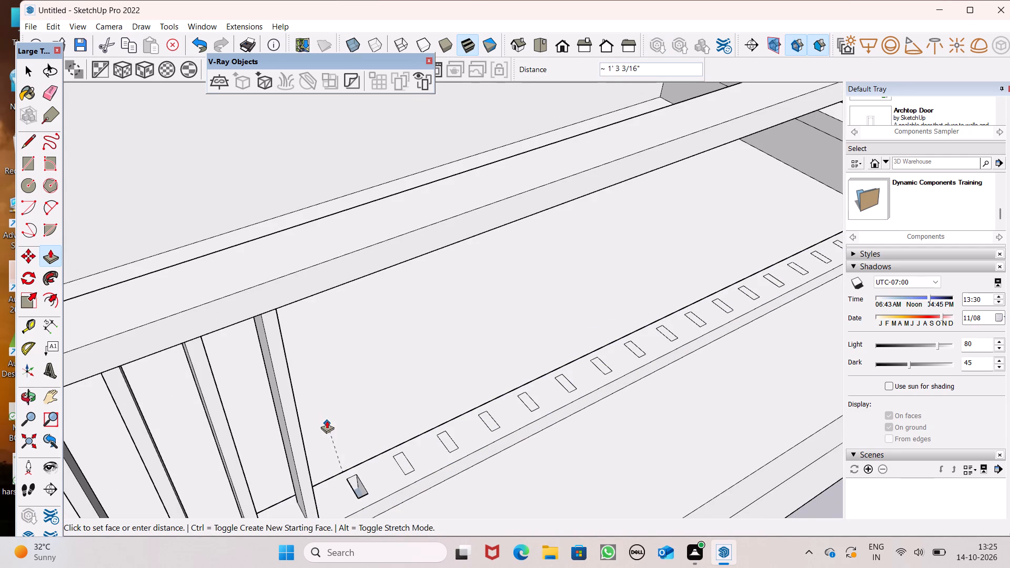
pyautogui.moveTo(327, 420); pyautogui.dragTo(316, 332)
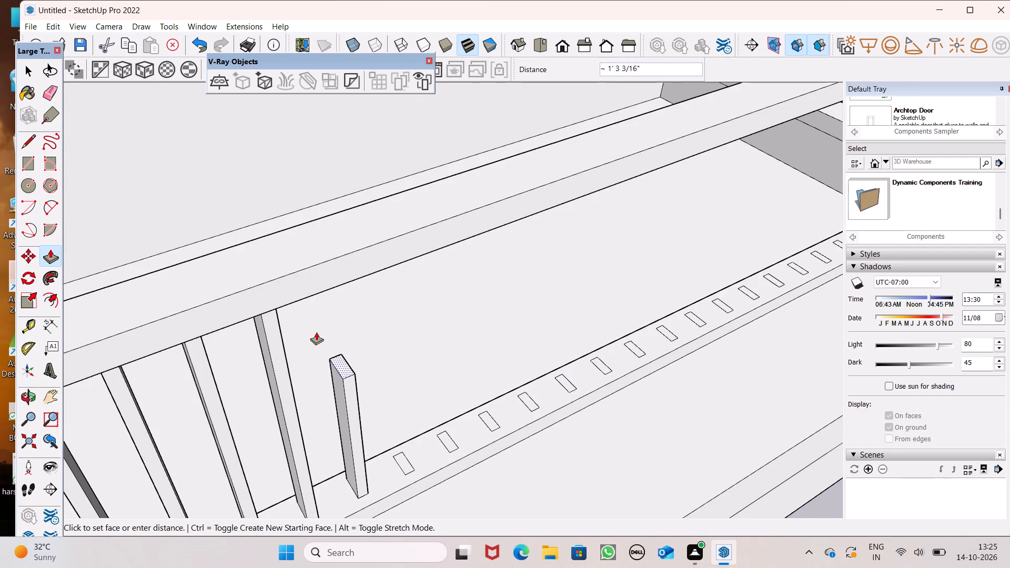
pyautogui.moveTo(316, 332); pyautogui.dragTo(324, 285)
# Push/Pull the ninth rectangle up from the sill about 2' 10 11/16", just short of the parapet's top rail.
pyautogui.scroll(-2, 597, 377)
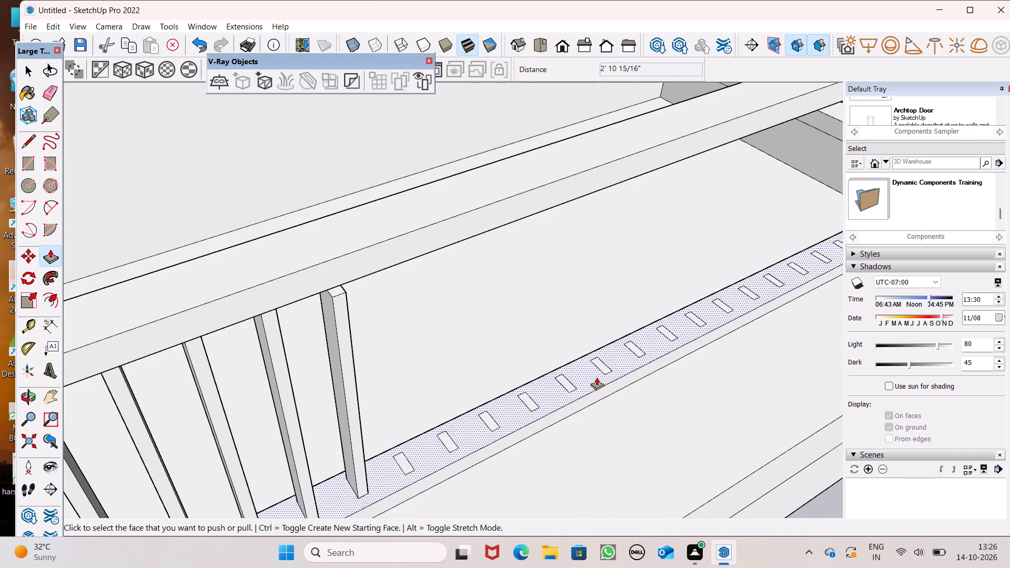
pyautogui.scroll(-3, 597, 377)
pyautogui.scroll(-6, 446, 306)
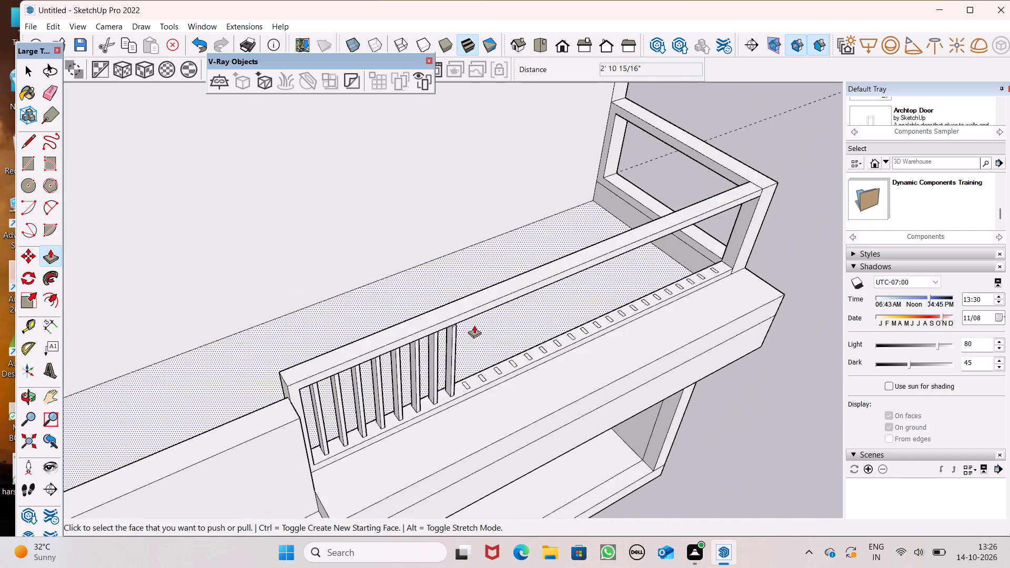
pyautogui.scroll(-4, 474, 325)
pyautogui.moveTo(489, 354); pyautogui.dragTo(452, 440, button='middle')
pyautogui.scroll(6, 512, 340)
pyautogui.scroll(5, 449, 351)
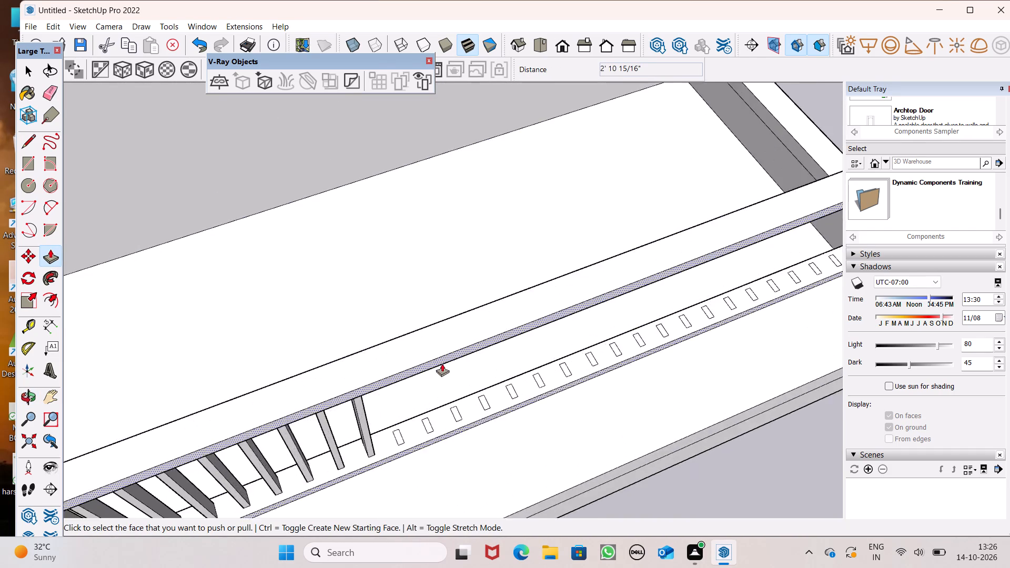
pyautogui.scroll(7, 377, 414)
pyautogui.moveTo(432, 482); pyautogui.dragTo(432, 480)
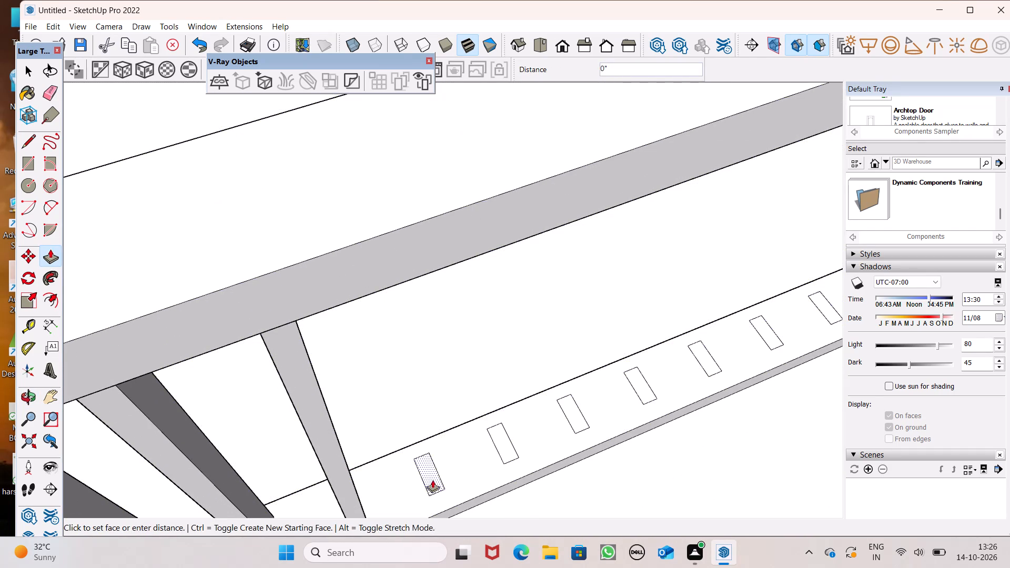
pyautogui.moveTo(432, 480); pyautogui.dragTo(387, 282)
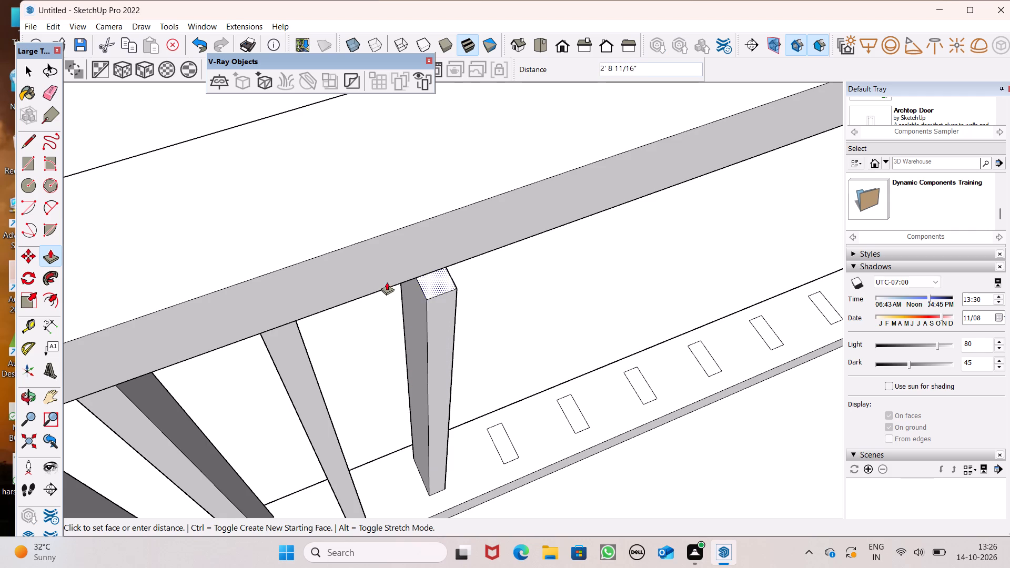
pyautogui.moveTo(387, 282); pyautogui.dragTo(385, 257)
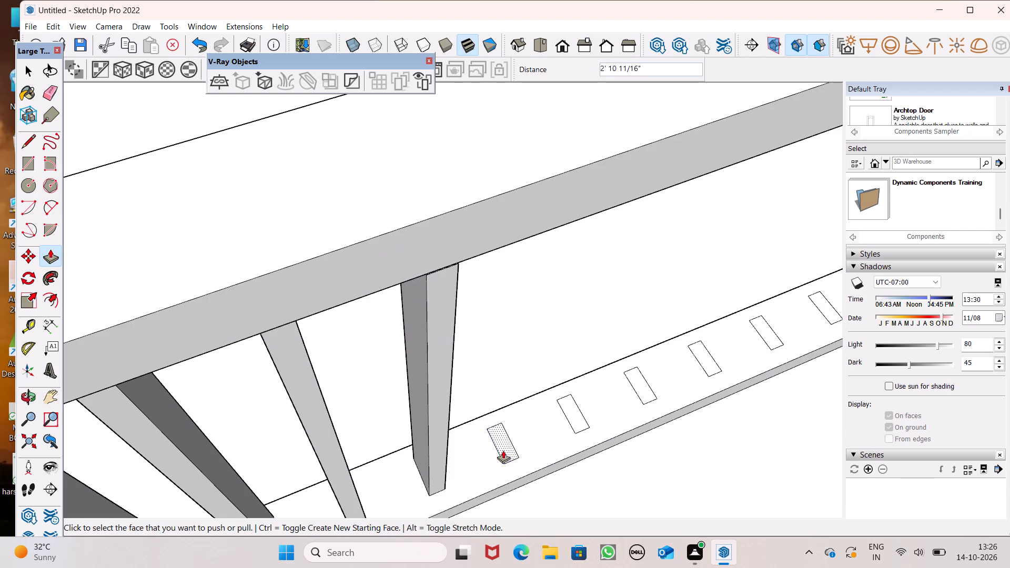
# Push/Pull the tenth rectangle up from the sill about 3' 1 9/16" to meet the parapet's top rail.
pyautogui.moveTo(504, 447); pyautogui.dragTo(493, 308)
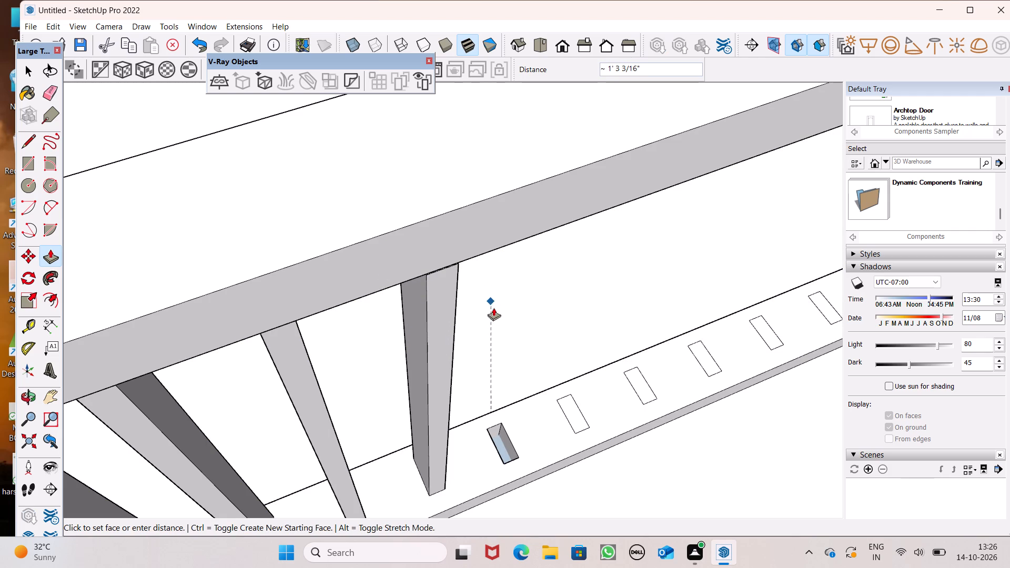
pyautogui.moveTo(493, 308); pyautogui.dragTo(486, 269)
pyautogui.moveTo(486, 269); pyautogui.dragTo(486, 257)
# Push/Pull the eighth baluster's top face up about 2 1/16" and the ninth's about 2 1/2" toward the top rail.
pyautogui.scroll(-8, 530, 394)
pyautogui.moveTo(529, 388); pyautogui.dragTo(504, 223, button='middle')
pyautogui.scroll(1, 504, 229)
pyautogui.scroll(5, 396, 191)
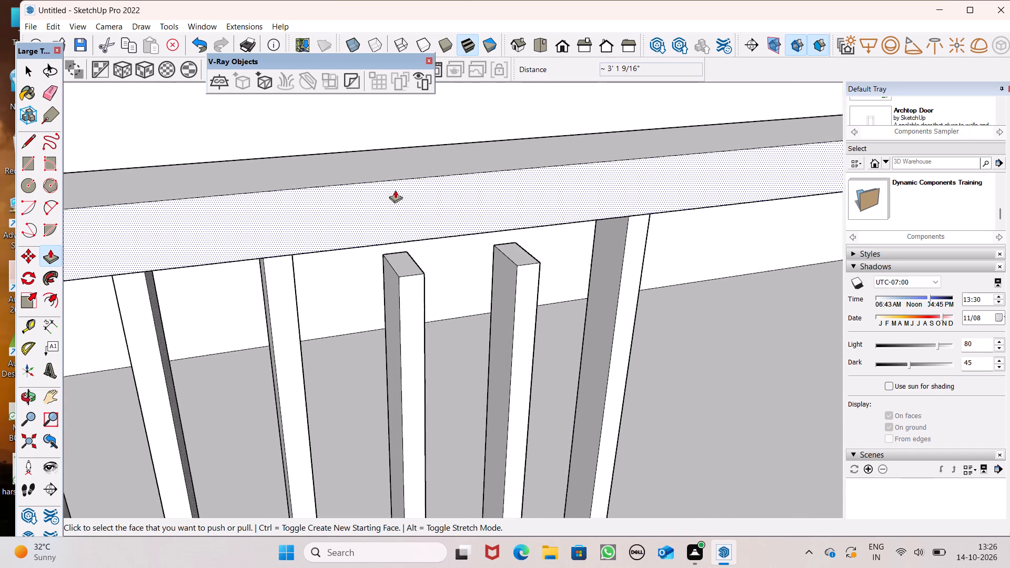
pyautogui.scroll(2, 395, 190)
pyautogui.scroll(6, 395, 262)
pyautogui.scroll(-12, 396, 268)
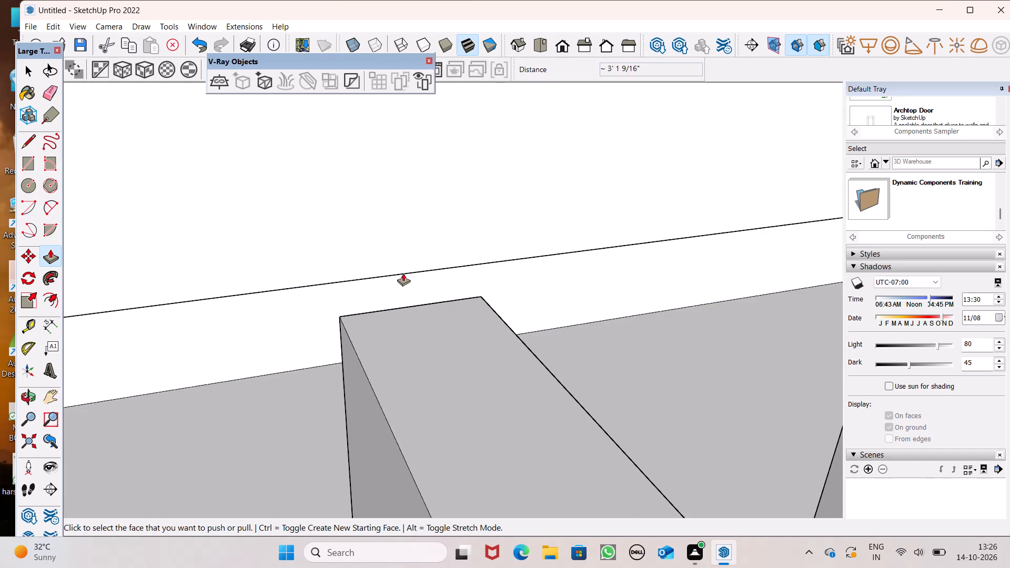
pyautogui.scroll(-7, 403, 272)
pyautogui.moveTo(418, 306); pyautogui.dragTo(419, 265)
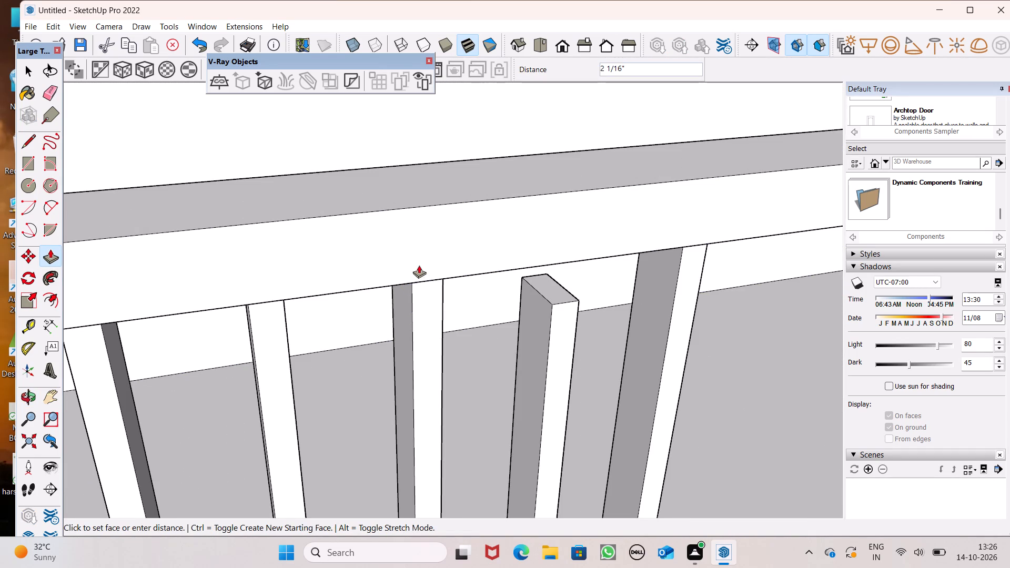
pyautogui.moveTo(419, 265); pyautogui.dragTo(419, 264)
pyautogui.moveTo(551, 288); pyautogui.dragTo(538, 240)
# Examine how the tops of the eighth, ninth and tenth balusters meet the underside of the top rail.
pyautogui.scroll(-4, 465, 370)
pyautogui.moveTo(583, 391); pyautogui.dragTo(510, 289, button='middle')
pyautogui.scroll(4, 395, 215)
pyautogui.moveTo(418, 247); pyautogui.dragTo(519, 278, button='middle')
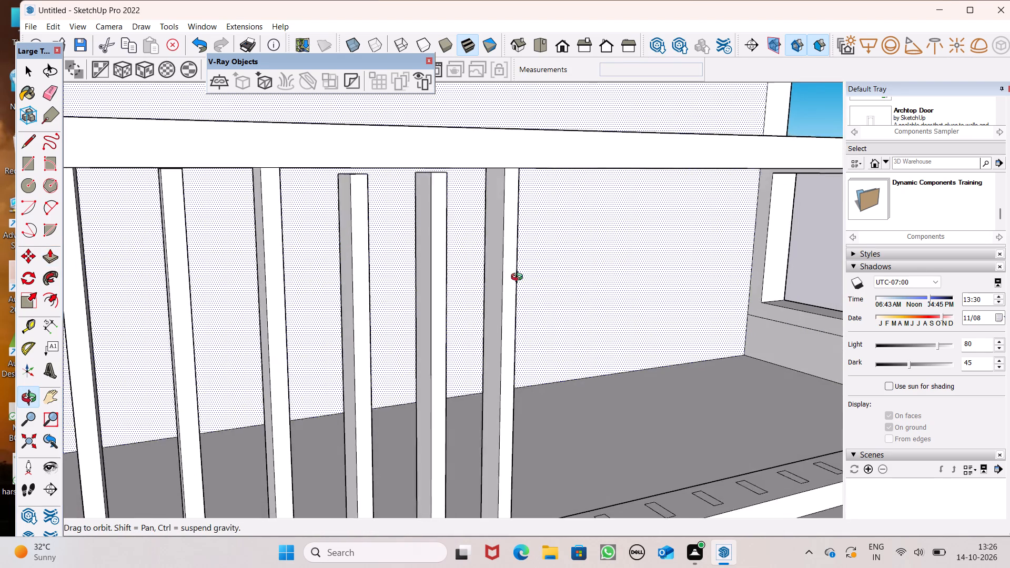
pyautogui.moveTo(519, 278); pyautogui.dragTo(521, 278, button='middle')
pyautogui.scroll(4, 467, 224)
pyautogui.moveTo(407, 293); pyautogui.dragTo(440, 316, button='middle')
pyautogui.scroll(-2, 386, 343)
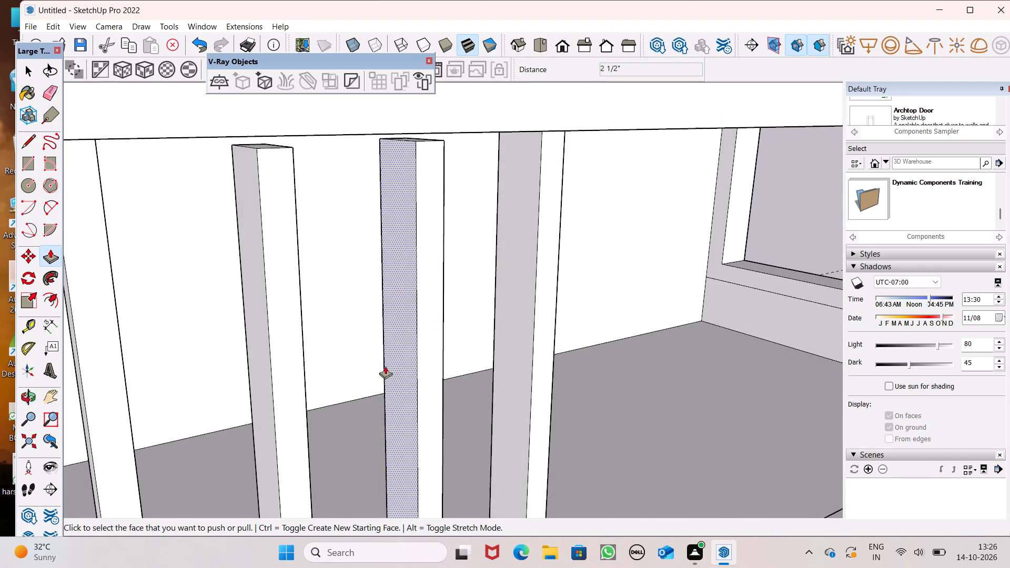
pyautogui.scroll(-4, 385, 366)
pyautogui.scroll(2, 371, 316)
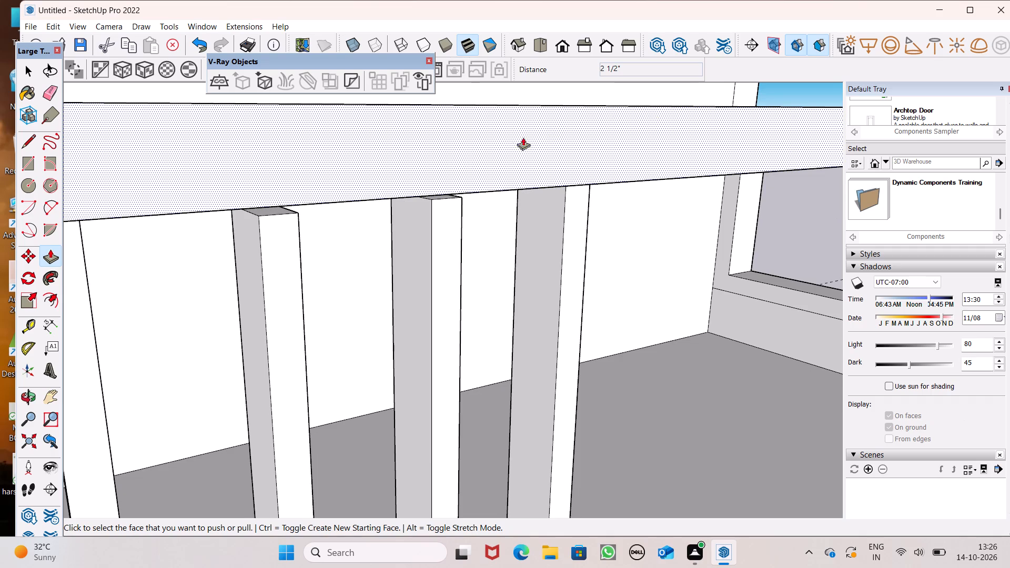
pyautogui.scroll(1, 454, 154)
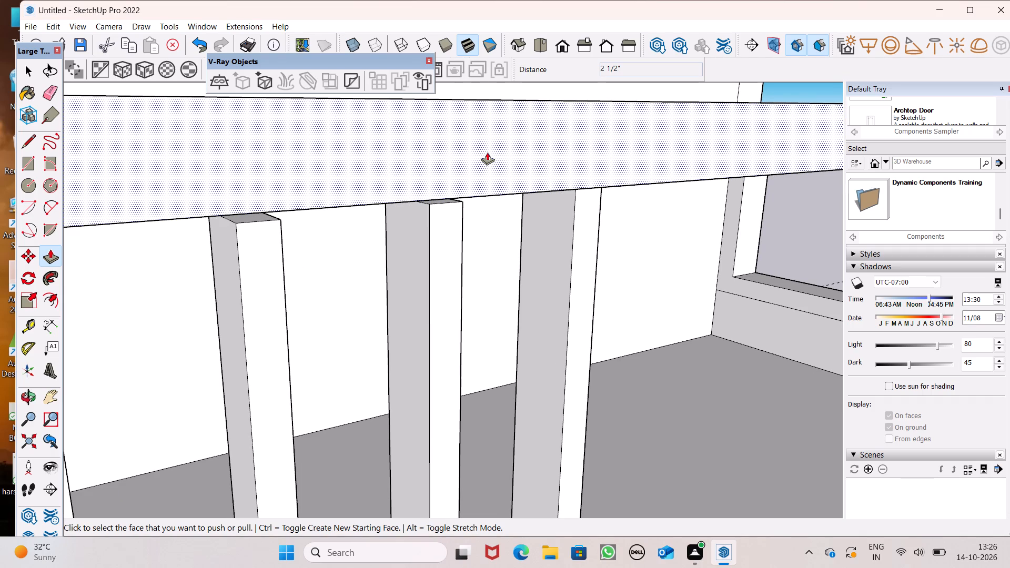
pyautogui.press('space')
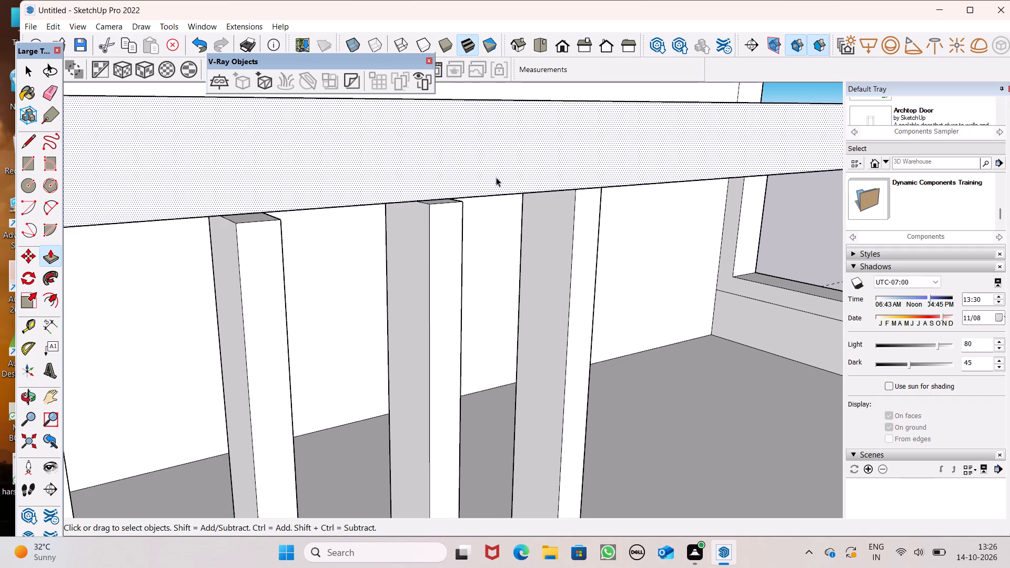
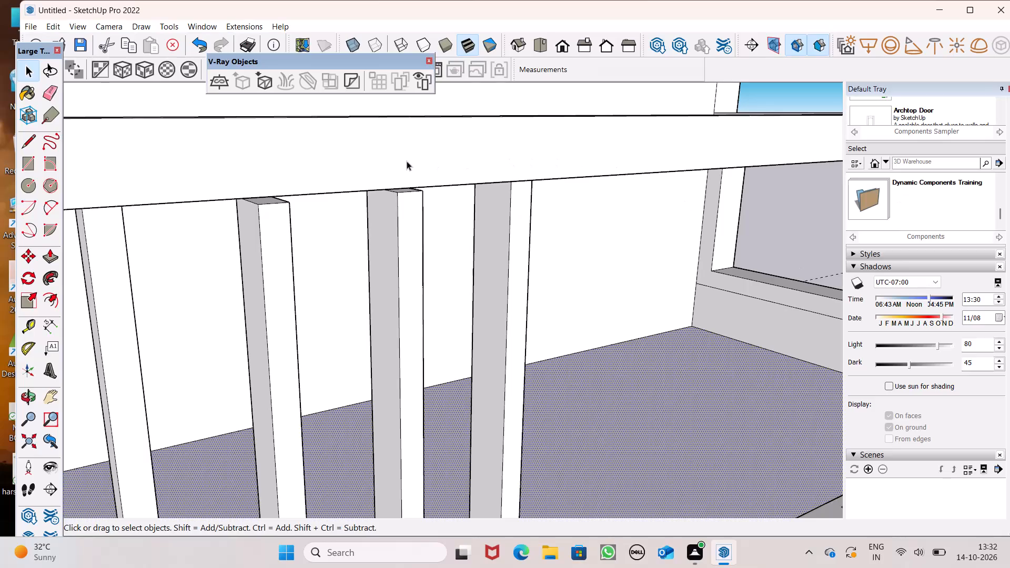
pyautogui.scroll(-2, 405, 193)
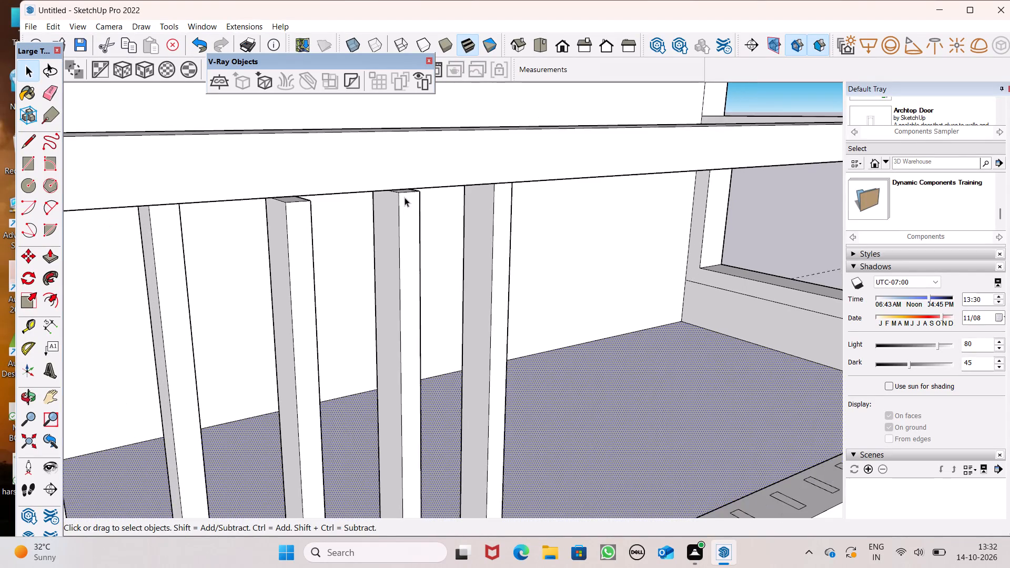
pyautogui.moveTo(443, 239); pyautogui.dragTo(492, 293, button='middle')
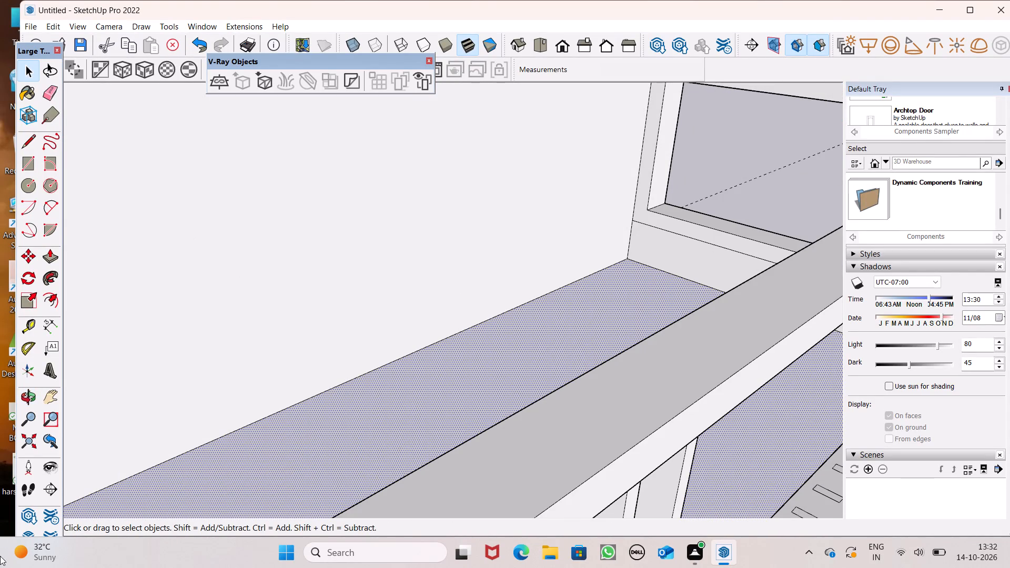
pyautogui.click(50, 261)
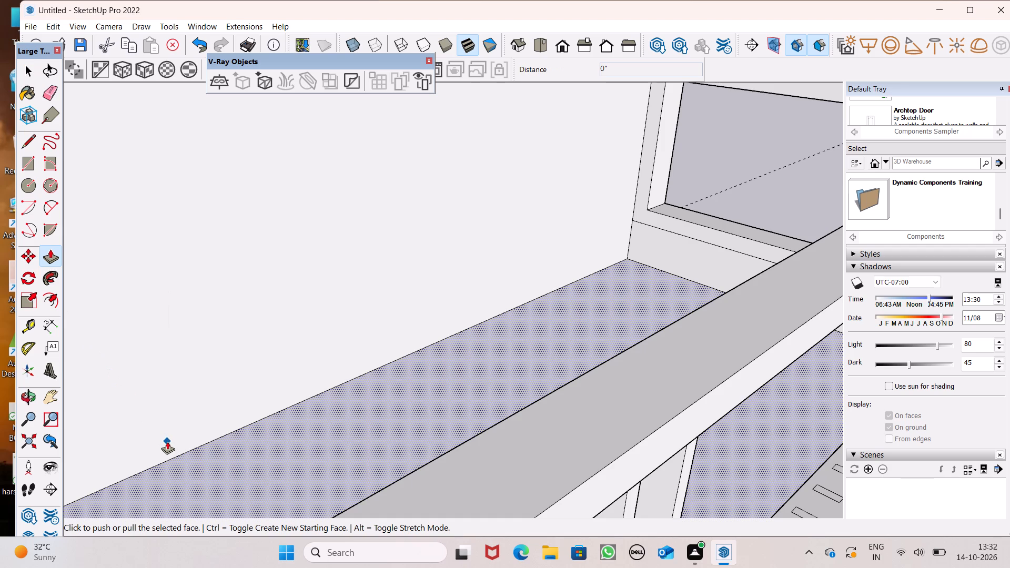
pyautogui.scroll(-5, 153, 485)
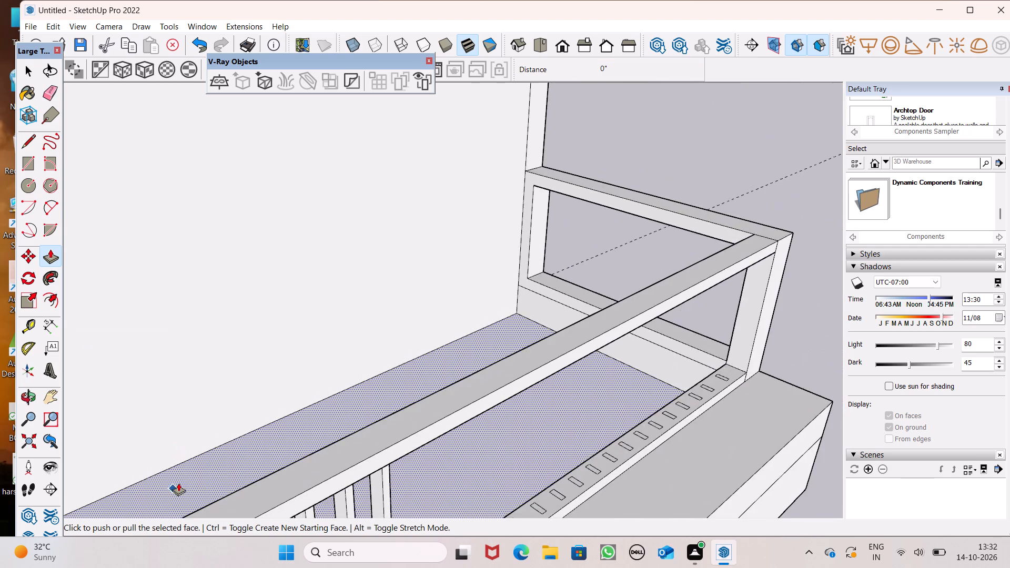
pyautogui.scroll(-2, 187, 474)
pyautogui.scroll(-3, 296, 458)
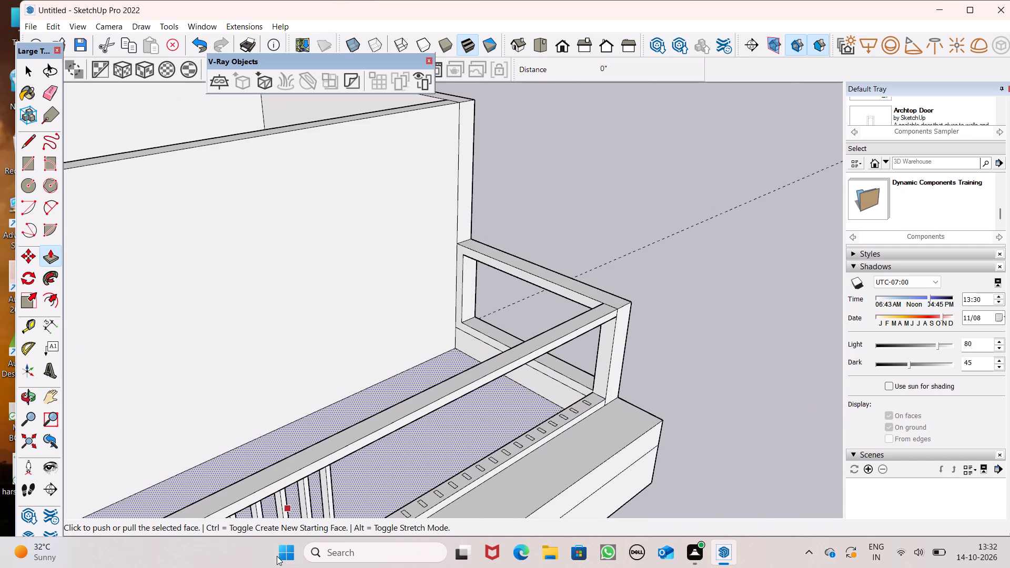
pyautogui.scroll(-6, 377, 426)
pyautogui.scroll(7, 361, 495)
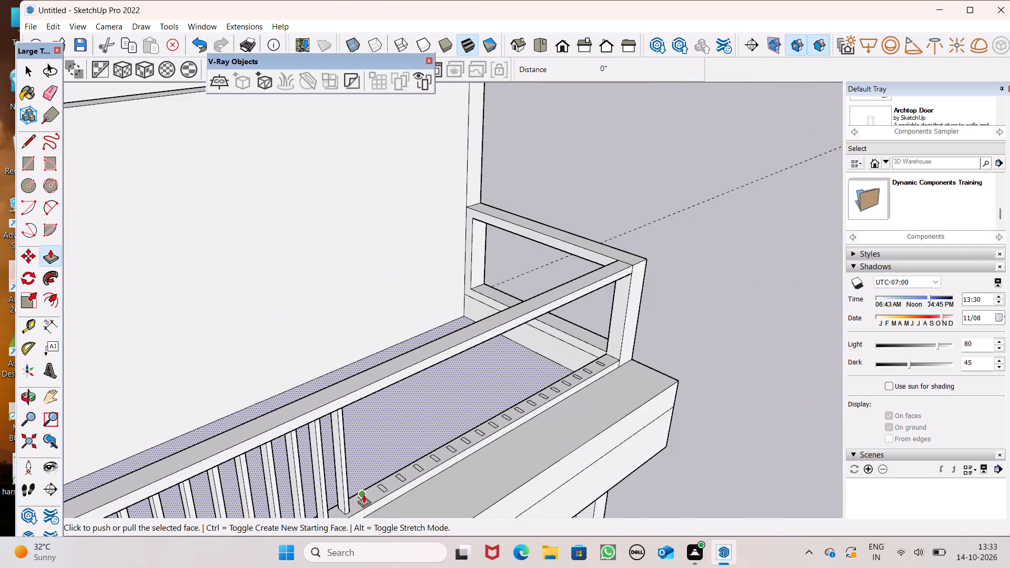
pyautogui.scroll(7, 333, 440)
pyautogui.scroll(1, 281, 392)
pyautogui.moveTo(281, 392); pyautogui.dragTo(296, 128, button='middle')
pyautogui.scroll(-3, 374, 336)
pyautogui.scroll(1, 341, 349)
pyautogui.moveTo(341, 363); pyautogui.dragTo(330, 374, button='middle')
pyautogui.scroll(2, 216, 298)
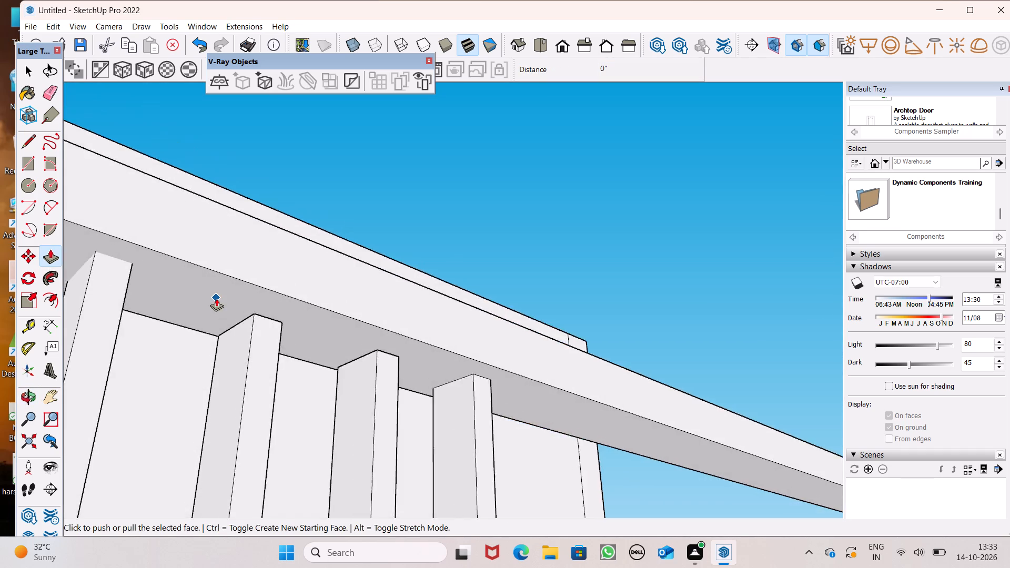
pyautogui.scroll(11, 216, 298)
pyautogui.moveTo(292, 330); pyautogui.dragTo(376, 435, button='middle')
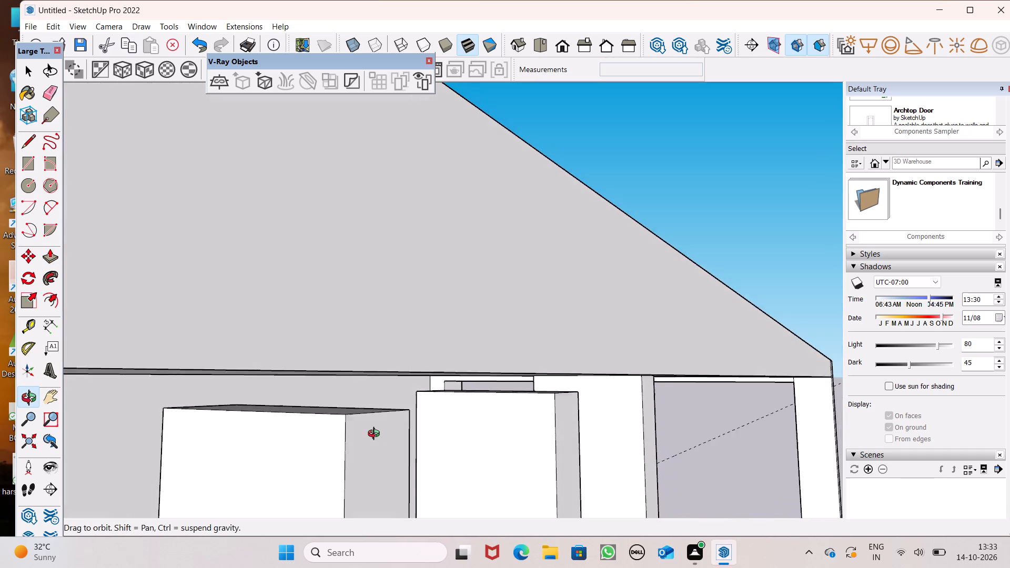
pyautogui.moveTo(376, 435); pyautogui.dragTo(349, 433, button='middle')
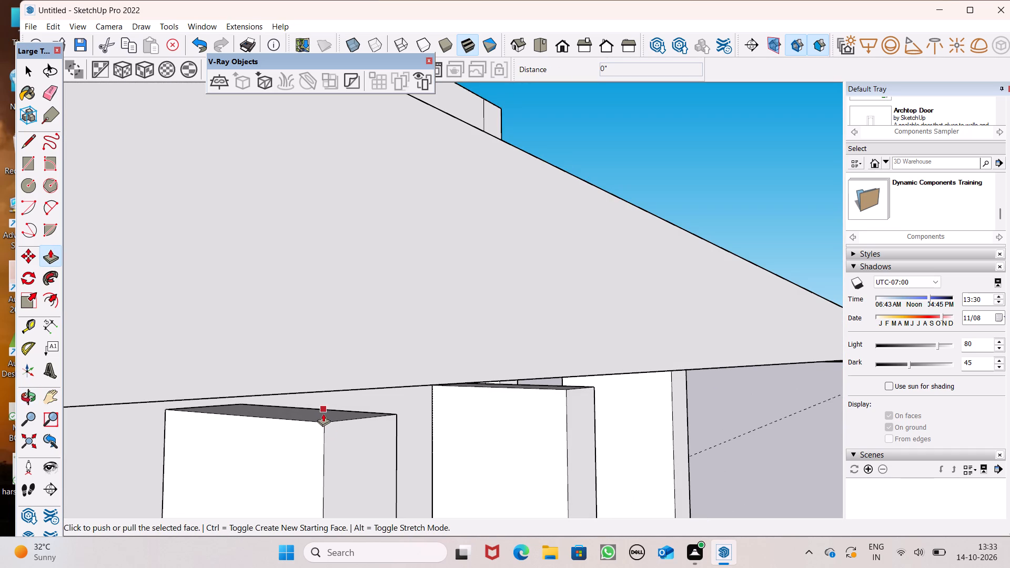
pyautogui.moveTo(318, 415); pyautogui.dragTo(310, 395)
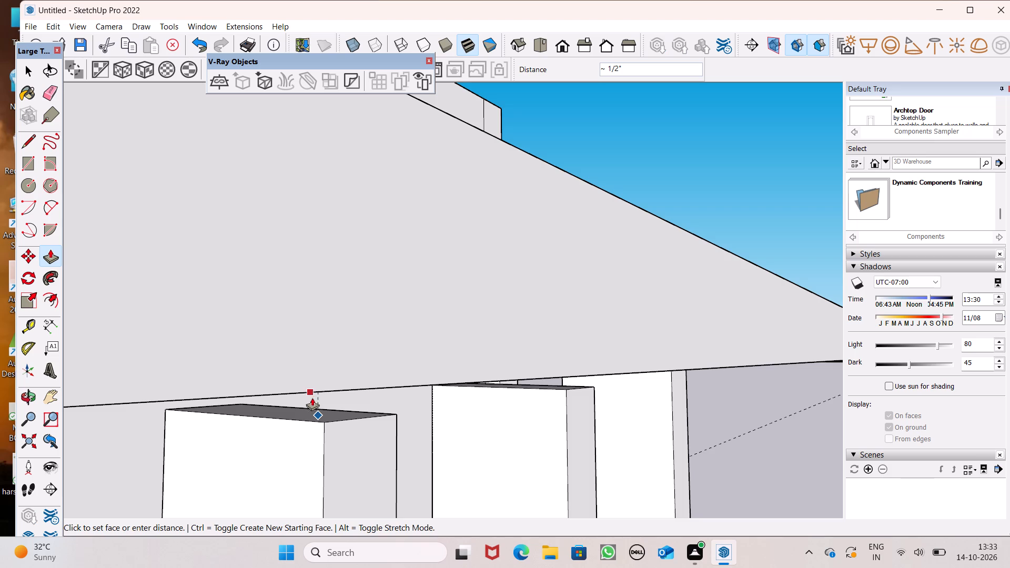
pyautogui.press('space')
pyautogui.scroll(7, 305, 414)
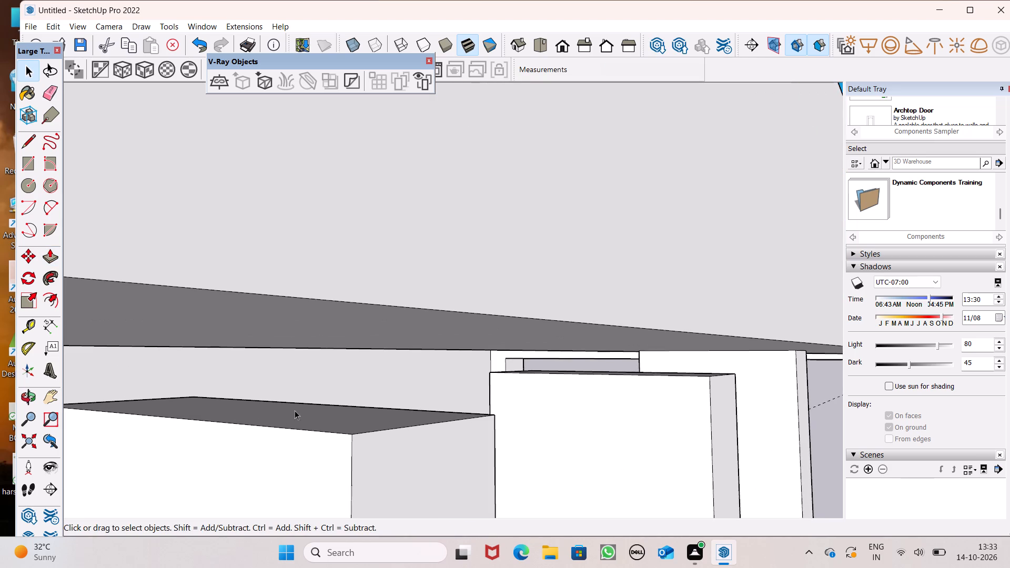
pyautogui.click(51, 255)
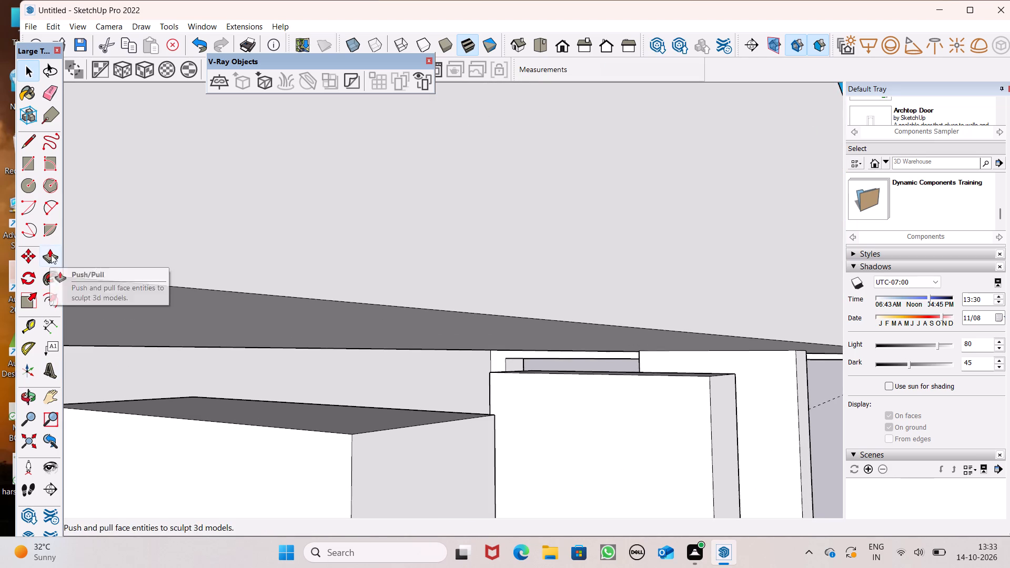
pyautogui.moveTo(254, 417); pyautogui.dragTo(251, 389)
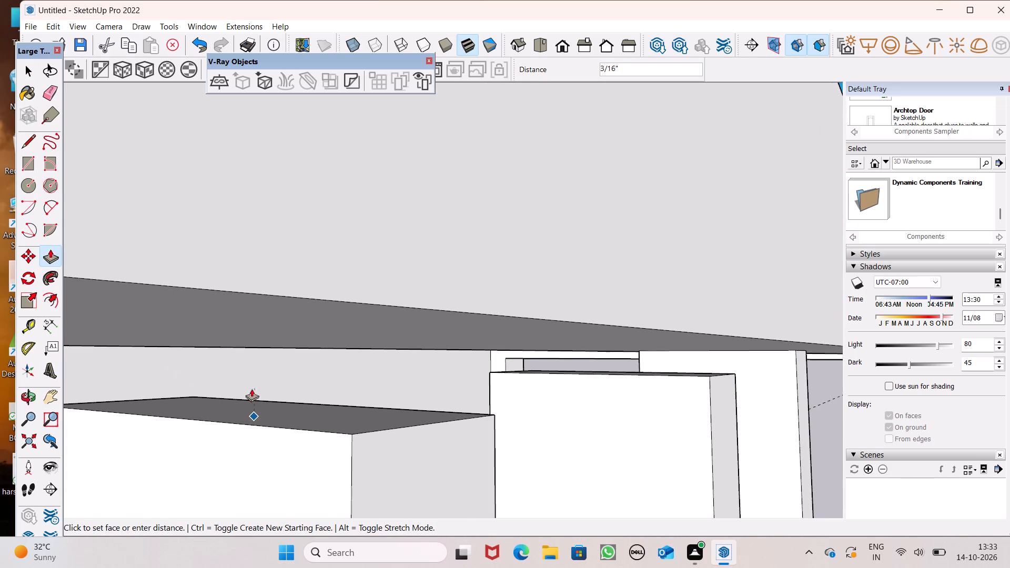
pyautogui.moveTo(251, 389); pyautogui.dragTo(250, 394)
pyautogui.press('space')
# Push/Pull the top face of the third-to-last baluster up 11/16" to meet the underside of the balcony handrail.
pyautogui.moveTo(328, 424); pyautogui.dragTo(320, 428, button='middle')
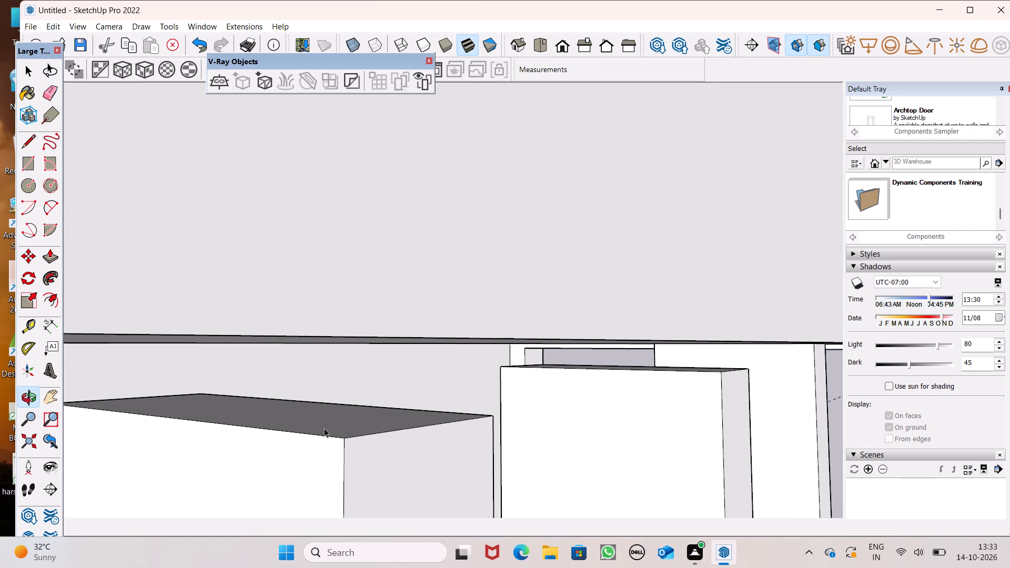
pyautogui.press('space')
pyautogui.click(346, 424)
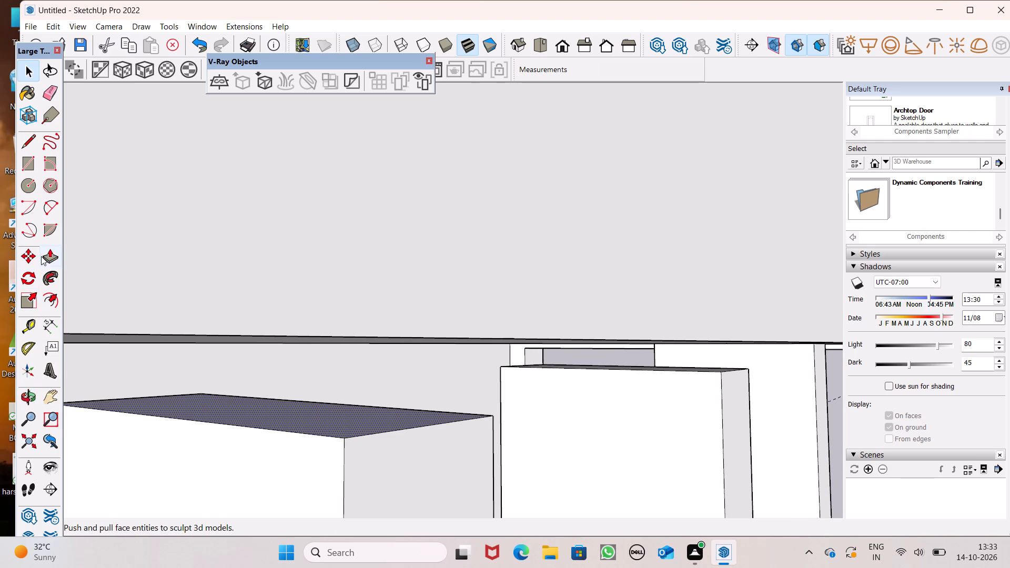
pyautogui.click(46, 256)
pyautogui.moveTo(242, 412); pyautogui.dragTo(219, 321)
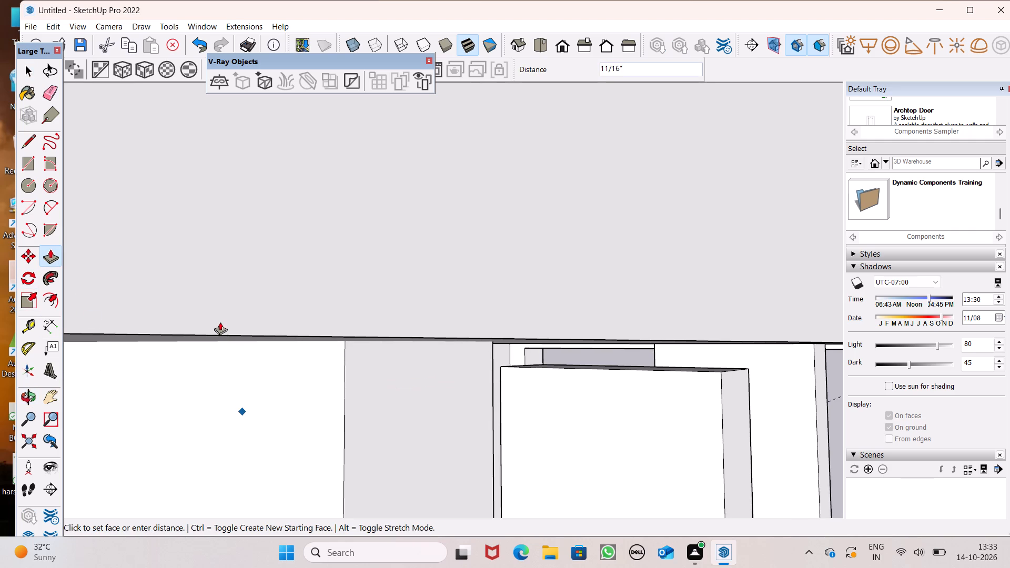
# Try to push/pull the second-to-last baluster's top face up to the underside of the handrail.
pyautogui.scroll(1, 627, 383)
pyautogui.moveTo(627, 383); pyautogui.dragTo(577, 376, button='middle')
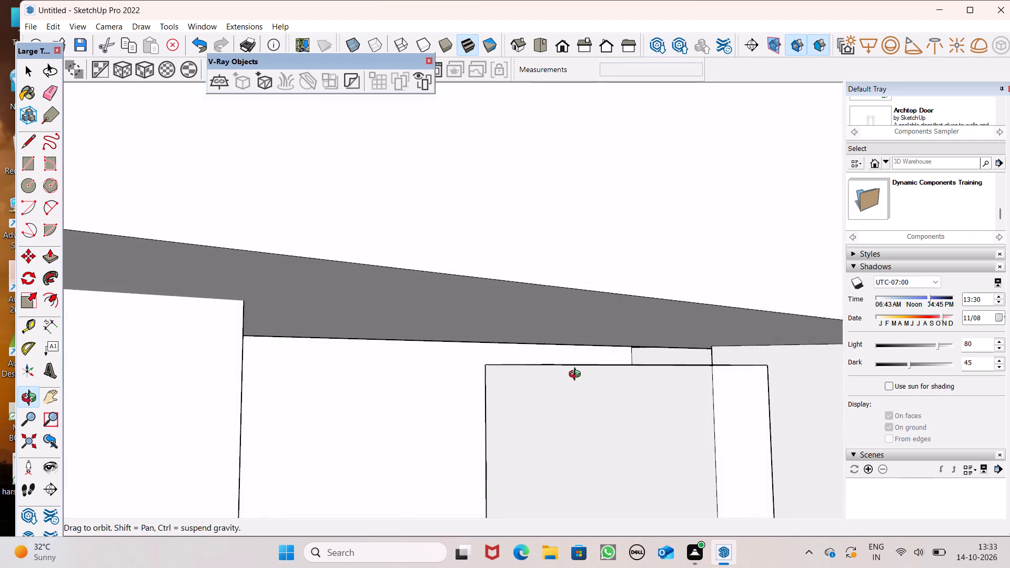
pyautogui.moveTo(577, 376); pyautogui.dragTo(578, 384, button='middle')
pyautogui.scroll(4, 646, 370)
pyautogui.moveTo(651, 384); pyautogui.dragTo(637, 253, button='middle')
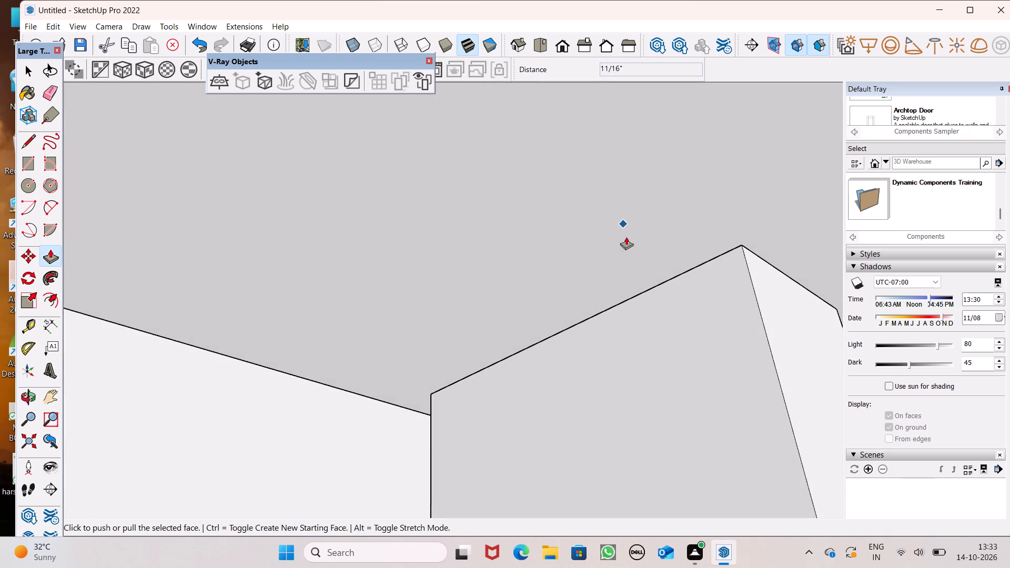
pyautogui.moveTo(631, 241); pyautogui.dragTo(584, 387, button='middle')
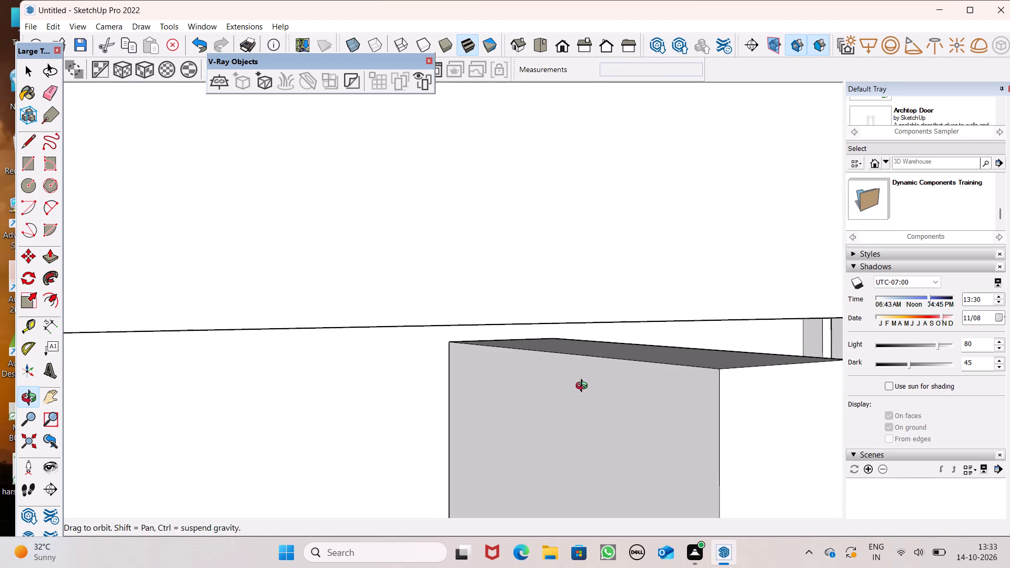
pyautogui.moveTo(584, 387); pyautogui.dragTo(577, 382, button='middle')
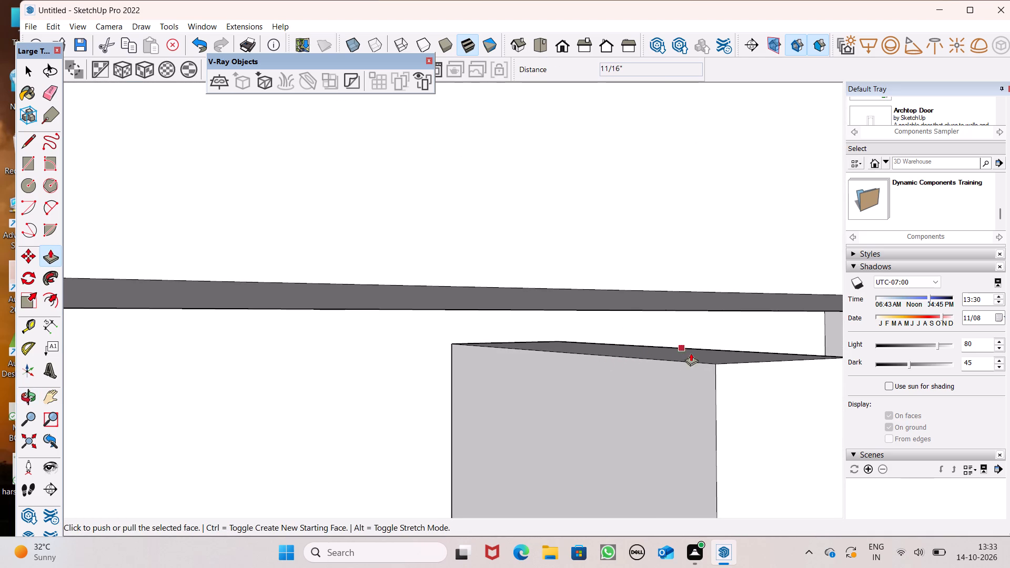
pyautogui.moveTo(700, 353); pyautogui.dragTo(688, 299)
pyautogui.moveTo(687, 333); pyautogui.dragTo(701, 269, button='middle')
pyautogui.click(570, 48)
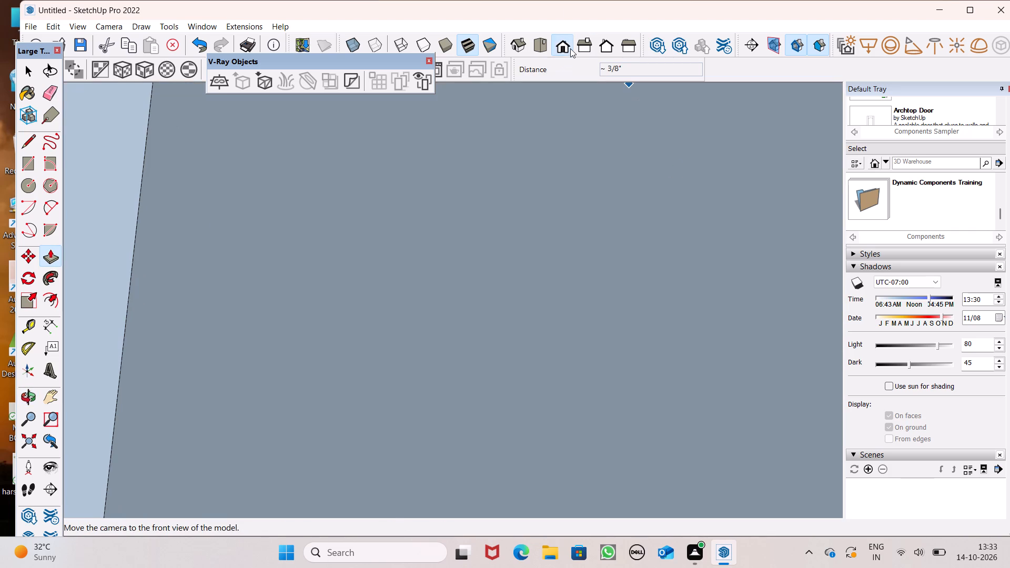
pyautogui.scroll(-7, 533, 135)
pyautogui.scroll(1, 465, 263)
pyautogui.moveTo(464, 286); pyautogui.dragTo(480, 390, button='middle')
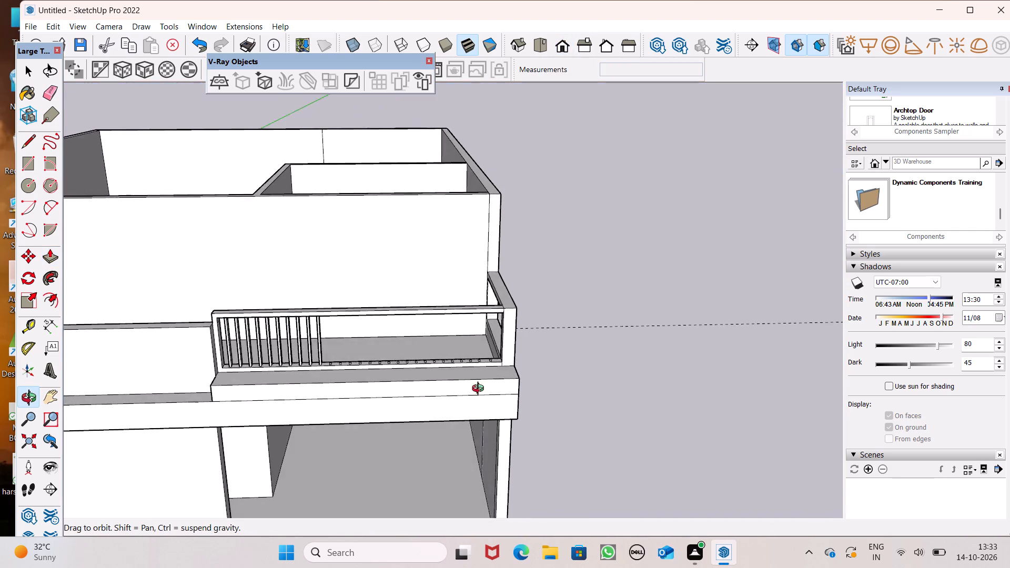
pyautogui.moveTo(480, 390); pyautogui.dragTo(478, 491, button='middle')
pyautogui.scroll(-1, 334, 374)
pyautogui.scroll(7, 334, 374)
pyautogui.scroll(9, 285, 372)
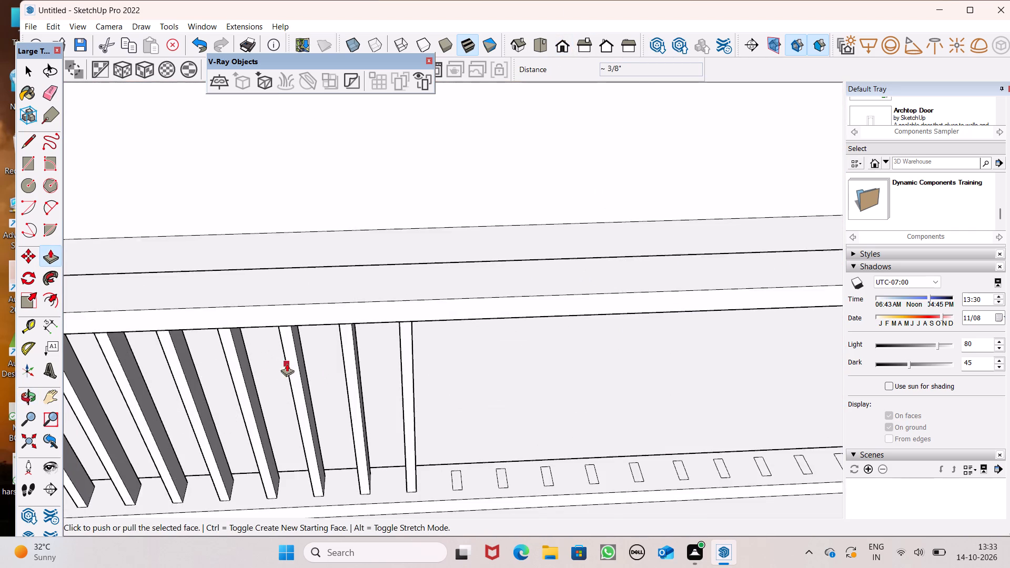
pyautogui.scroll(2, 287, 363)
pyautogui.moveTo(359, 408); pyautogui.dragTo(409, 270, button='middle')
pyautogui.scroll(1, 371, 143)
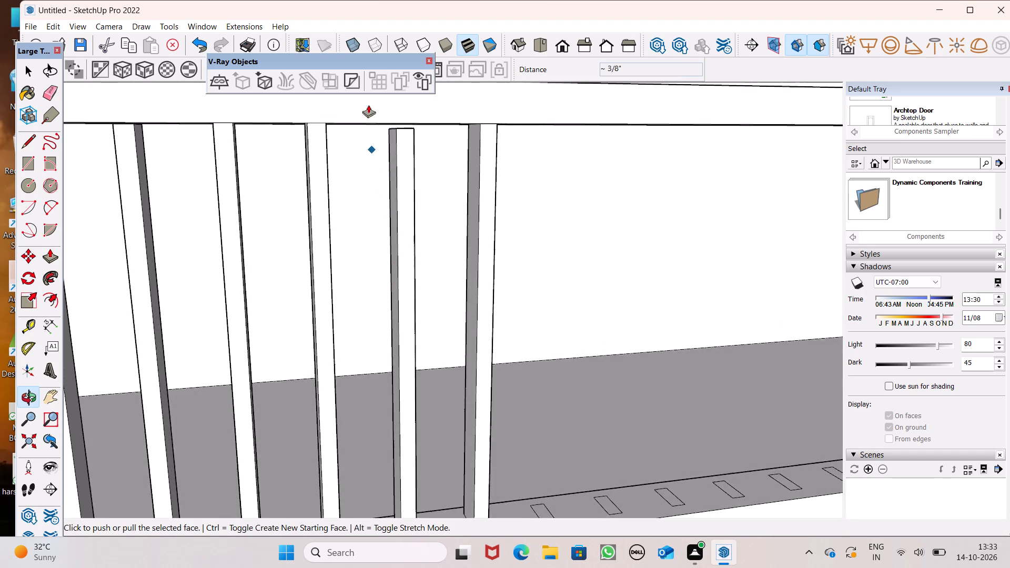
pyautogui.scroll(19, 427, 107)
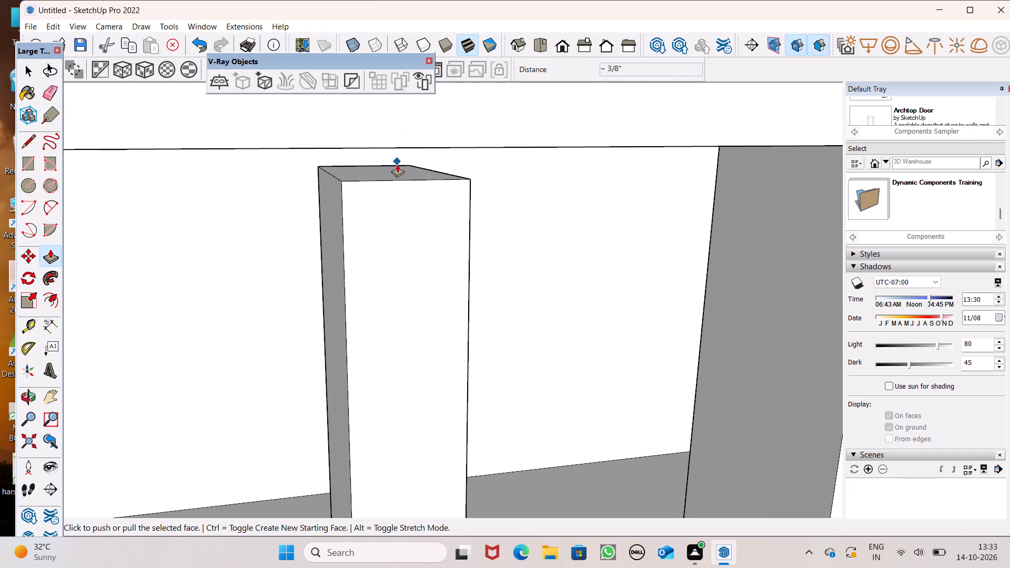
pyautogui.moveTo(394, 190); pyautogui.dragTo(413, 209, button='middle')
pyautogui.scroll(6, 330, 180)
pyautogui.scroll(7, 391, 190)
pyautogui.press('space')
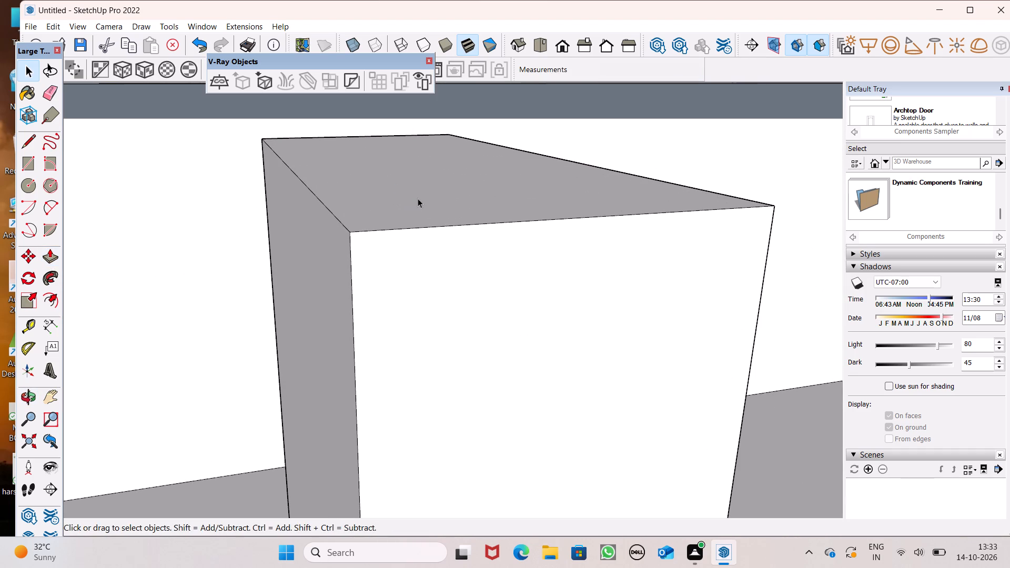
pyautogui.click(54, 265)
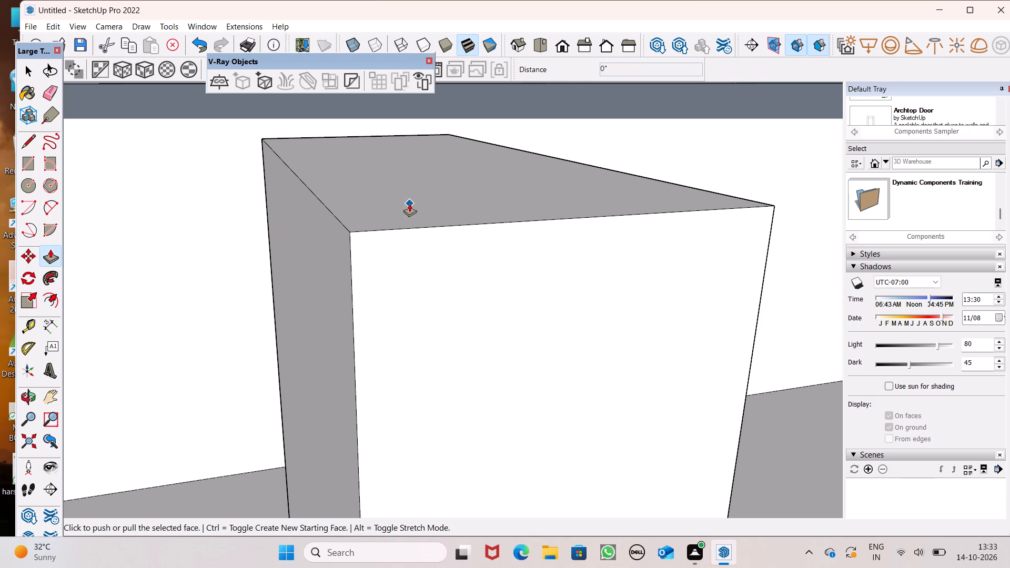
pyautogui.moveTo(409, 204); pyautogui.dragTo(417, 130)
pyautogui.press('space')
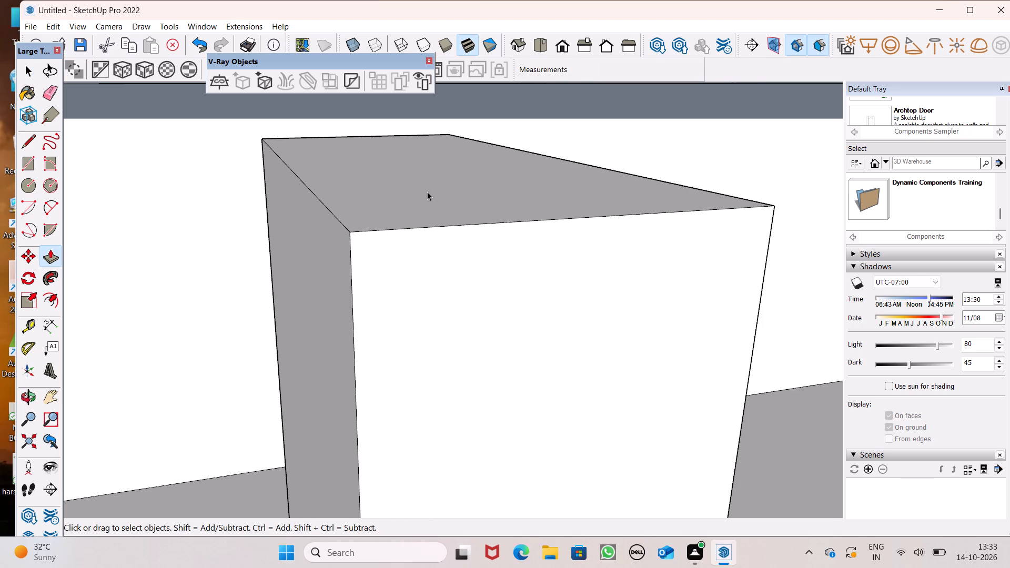
# Push/Pull the top face of the second-to-last baluster up about 3/8" to meet the underside of the handrail.
pyautogui.click(437, 209)
pyautogui.click(52, 252)
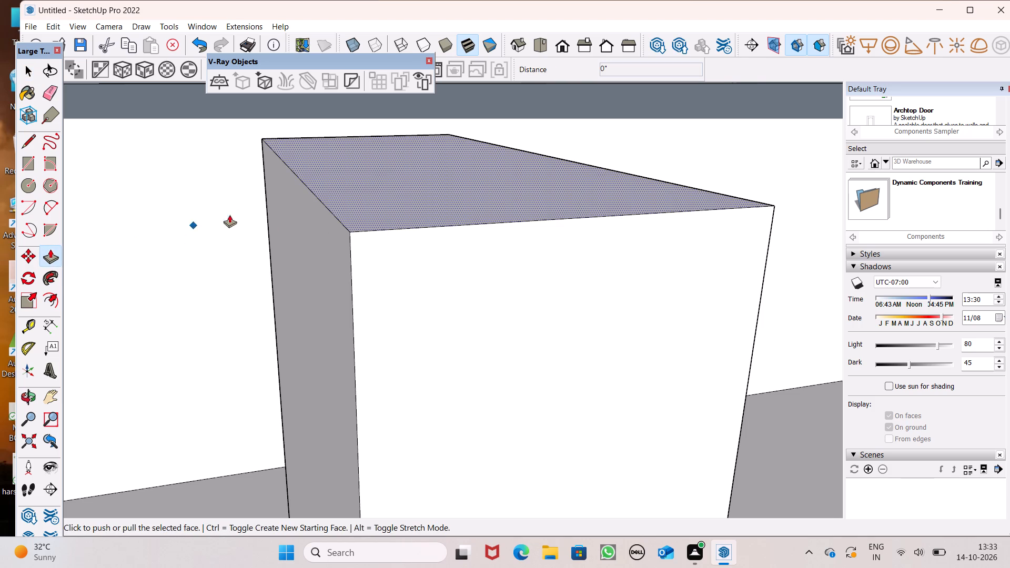
pyautogui.moveTo(385, 199); pyautogui.dragTo(371, 120)
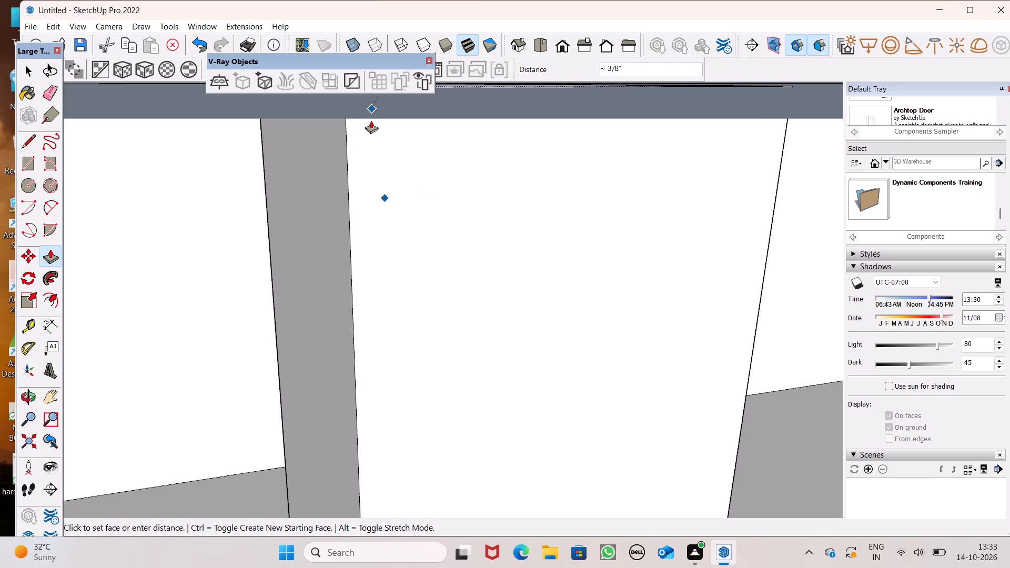
pyautogui.moveTo(371, 120); pyautogui.dragTo(371, 109)
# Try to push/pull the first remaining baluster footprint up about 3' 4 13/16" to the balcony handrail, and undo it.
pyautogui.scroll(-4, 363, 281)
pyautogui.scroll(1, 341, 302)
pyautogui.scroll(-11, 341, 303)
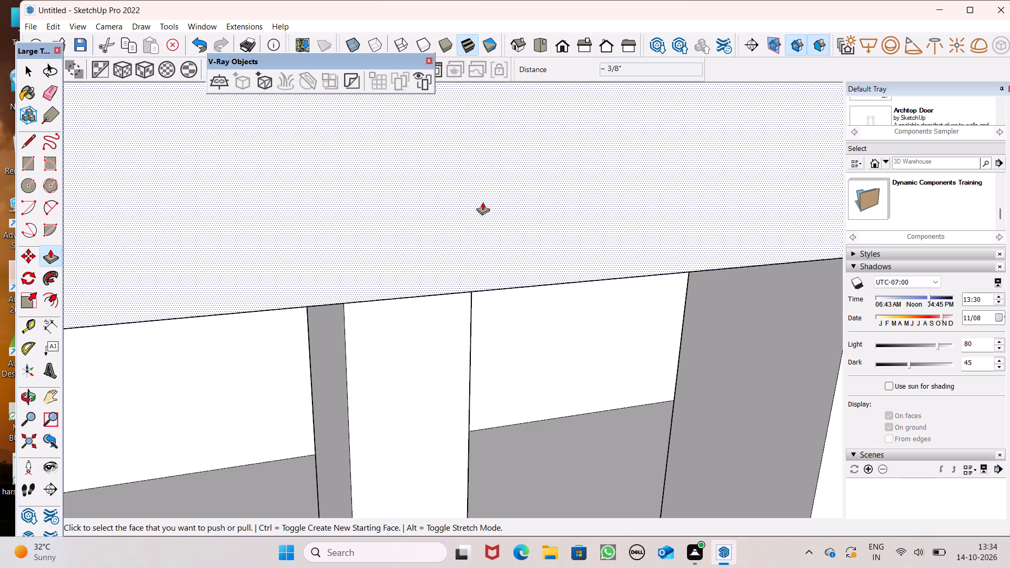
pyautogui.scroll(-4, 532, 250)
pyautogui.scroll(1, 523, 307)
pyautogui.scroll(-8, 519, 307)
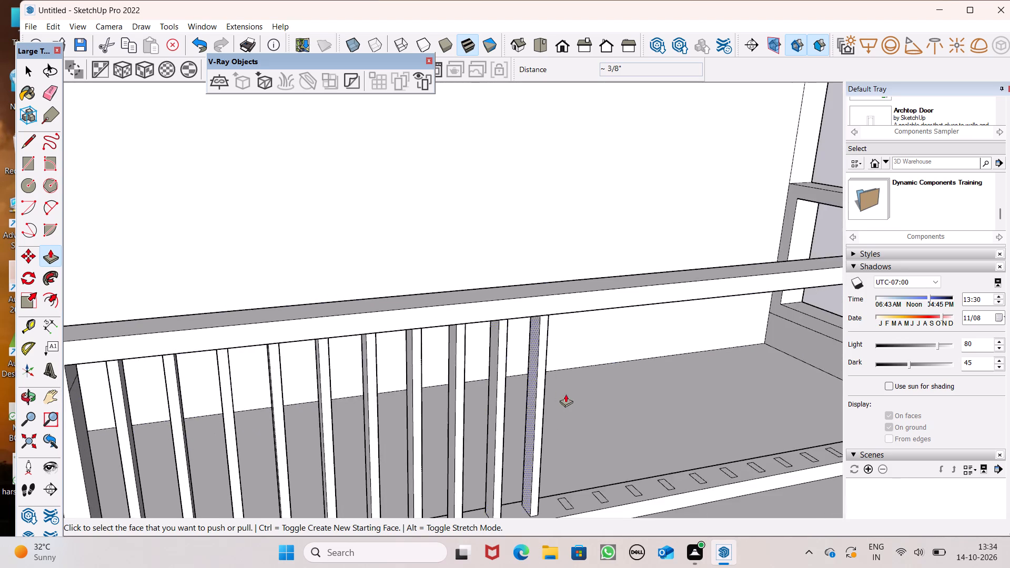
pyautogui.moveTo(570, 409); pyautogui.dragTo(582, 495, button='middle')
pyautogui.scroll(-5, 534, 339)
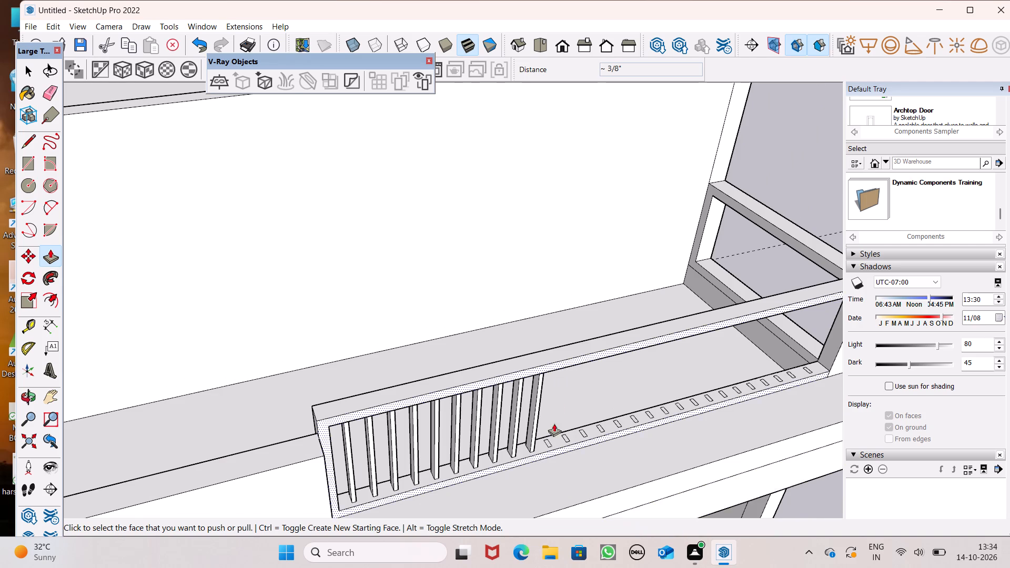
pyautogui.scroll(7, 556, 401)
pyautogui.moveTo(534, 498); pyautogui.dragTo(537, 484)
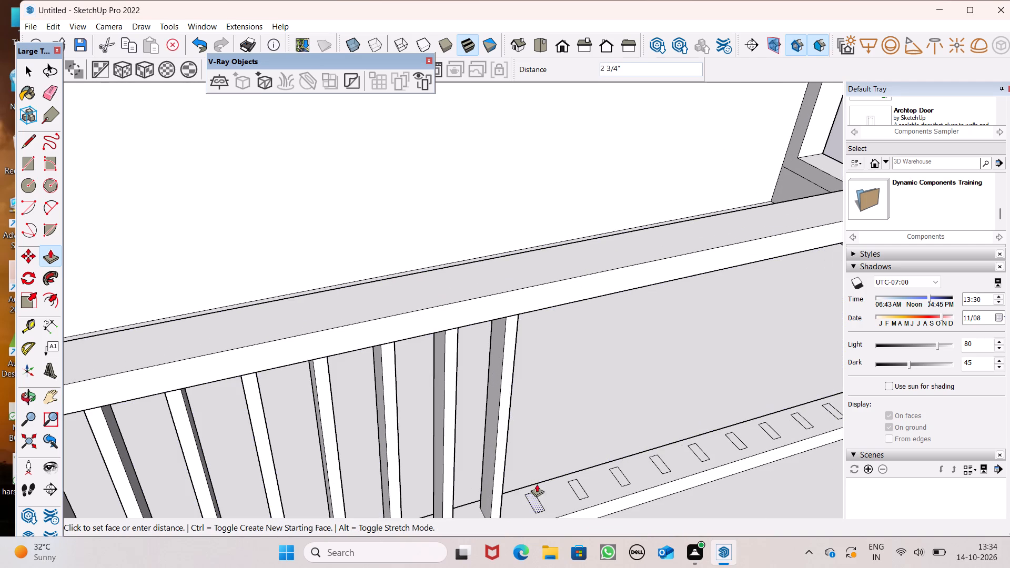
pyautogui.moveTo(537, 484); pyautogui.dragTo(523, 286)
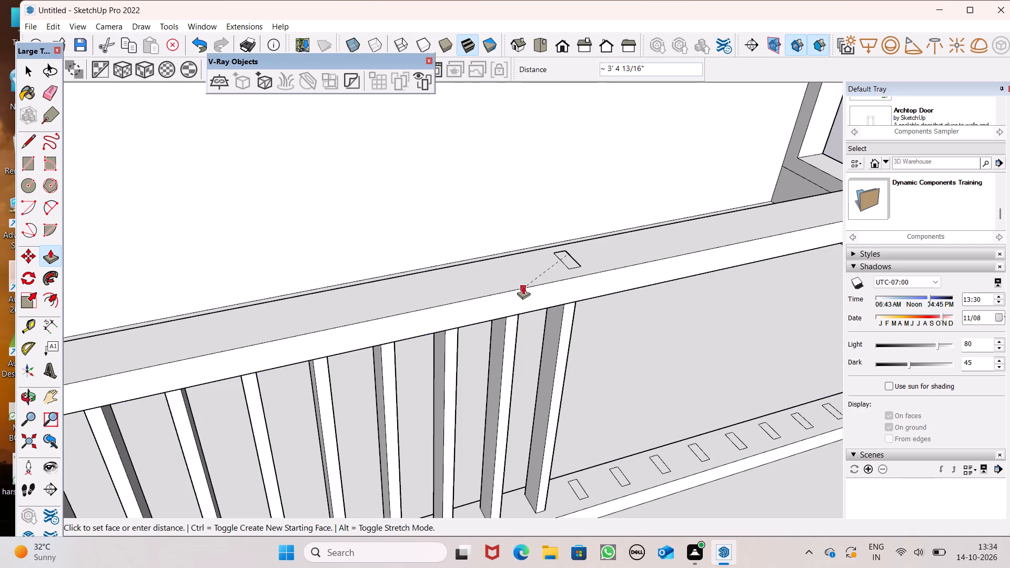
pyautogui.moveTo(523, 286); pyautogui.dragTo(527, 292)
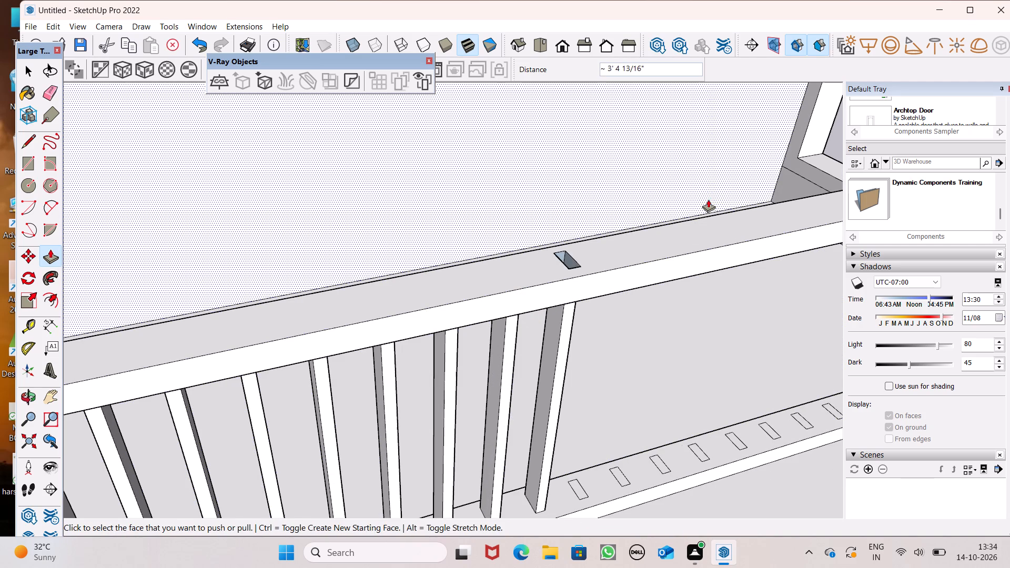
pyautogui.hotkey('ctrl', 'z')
# Push/Pull the first remaining baluster footprint, beside the last finished baluster, up 3' 9/16" towards the handrail.
pyautogui.moveTo(537, 502); pyautogui.dragTo(537, 503)
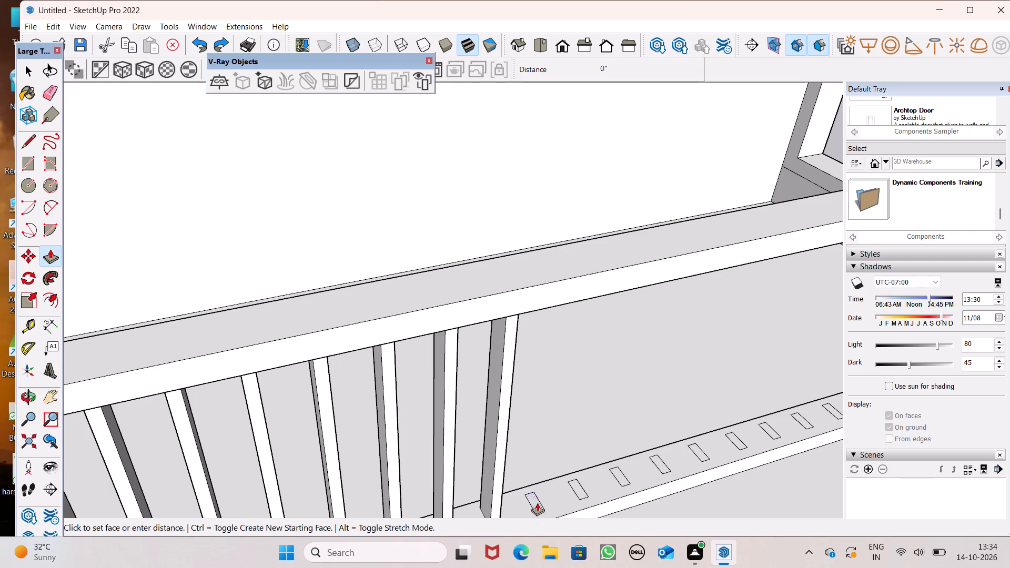
pyautogui.moveTo(537, 503); pyautogui.dragTo(554, 304)
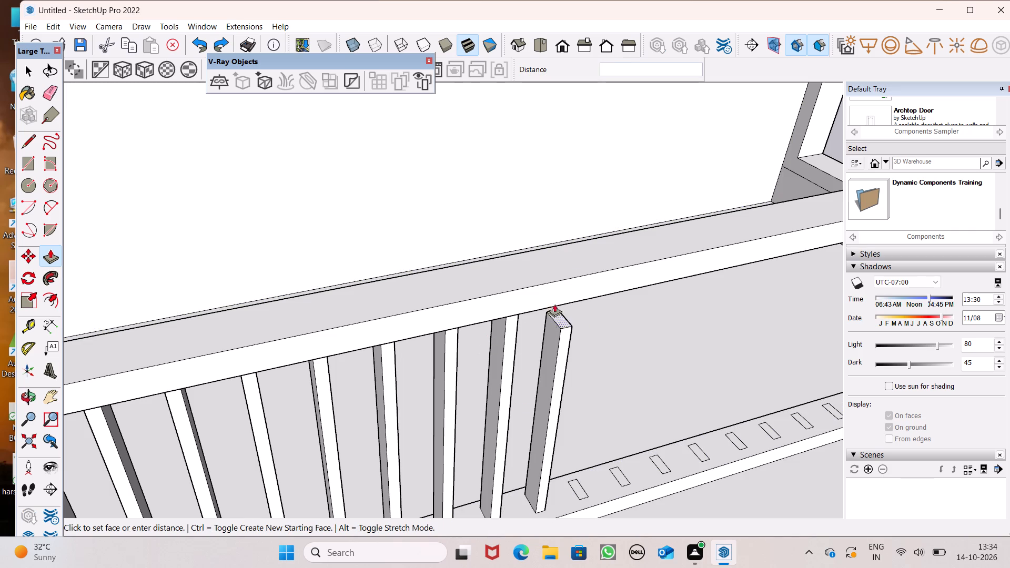
pyautogui.moveTo(554, 304); pyautogui.dragTo(547, 289)
pyautogui.scroll(-8, 504, 312)
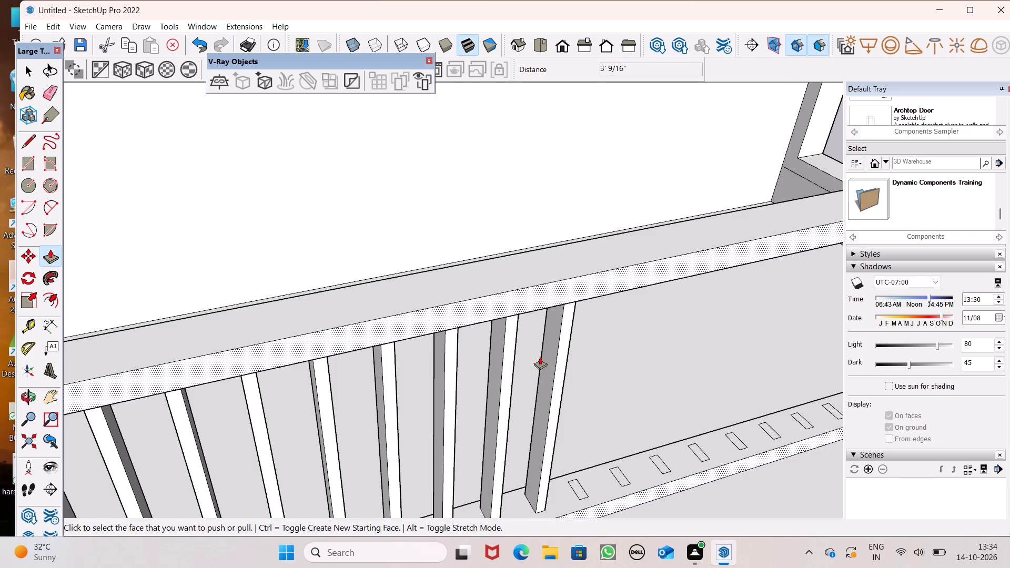
# Push/Pull the next baluster footprint on the bottom rail up 3' 2 5/8" to the handrail.
pyautogui.moveTo(595, 472); pyautogui.dragTo(621, 359, button='middle')
pyautogui.scroll(1, 620, 356)
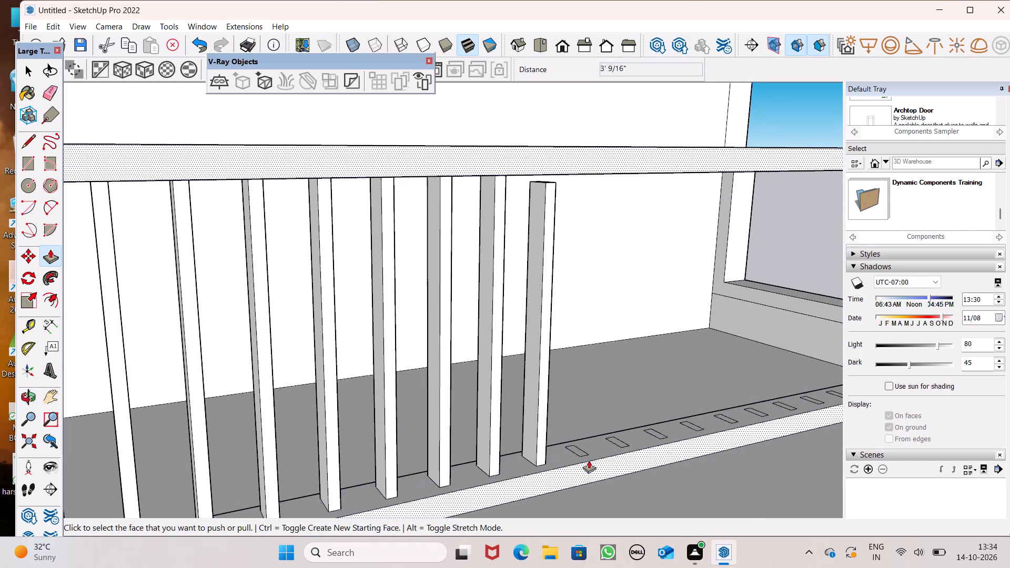
pyautogui.moveTo(576, 449); pyautogui.dragTo(568, 311)
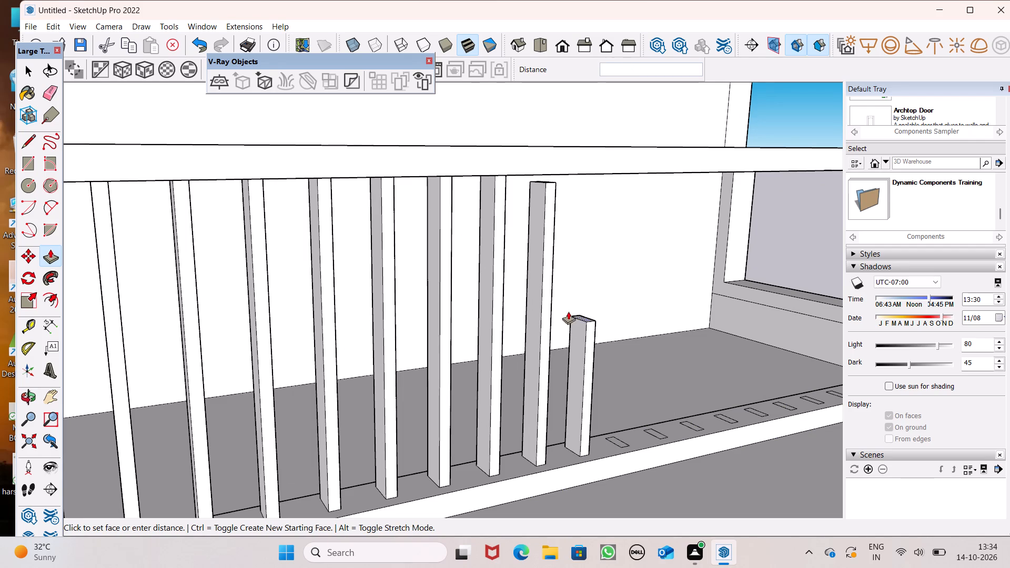
pyautogui.moveTo(568, 311); pyautogui.dragTo(628, 165)
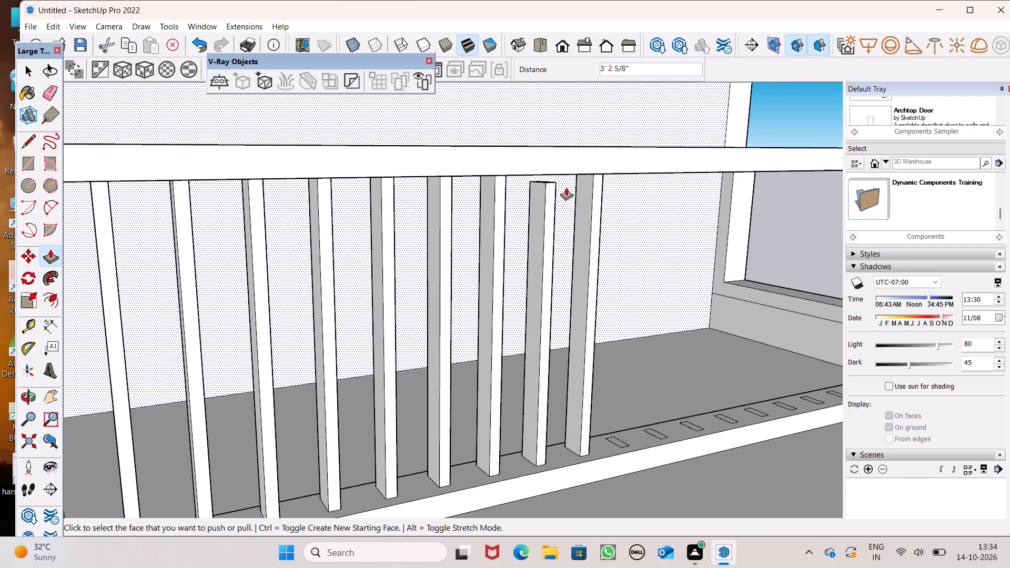
# Push/Pull the top face of the short second-to-last baluster up about 1" to meet the underside of the handrail.
pyautogui.scroll(8, 554, 170)
pyautogui.scroll(-6, 427, 198)
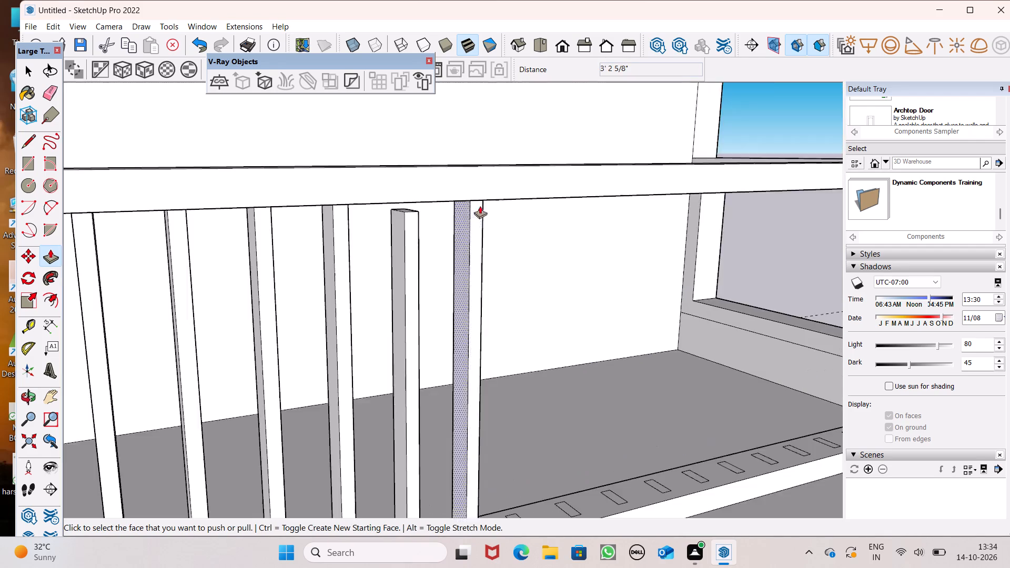
pyautogui.scroll(-3, 490, 212)
pyautogui.moveTo(418, 200); pyautogui.dragTo(445, 229, button='middle')
pyautogui.scroll(10, 445, 212)
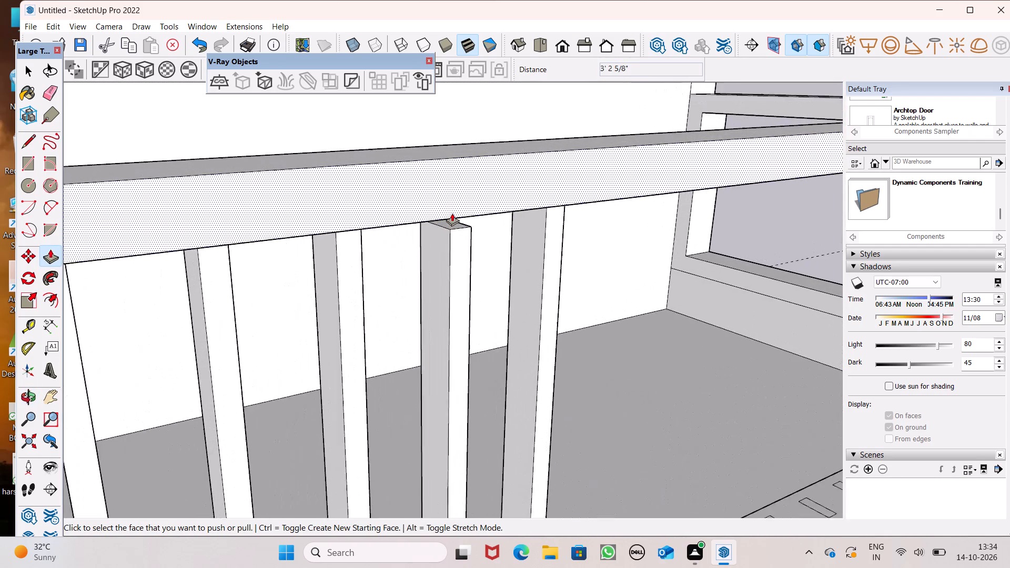
pyautogui.scroll(12, 452, 213)
pyautogui.moveTo(450, 242); pyautogui.dragTo(451, 242)
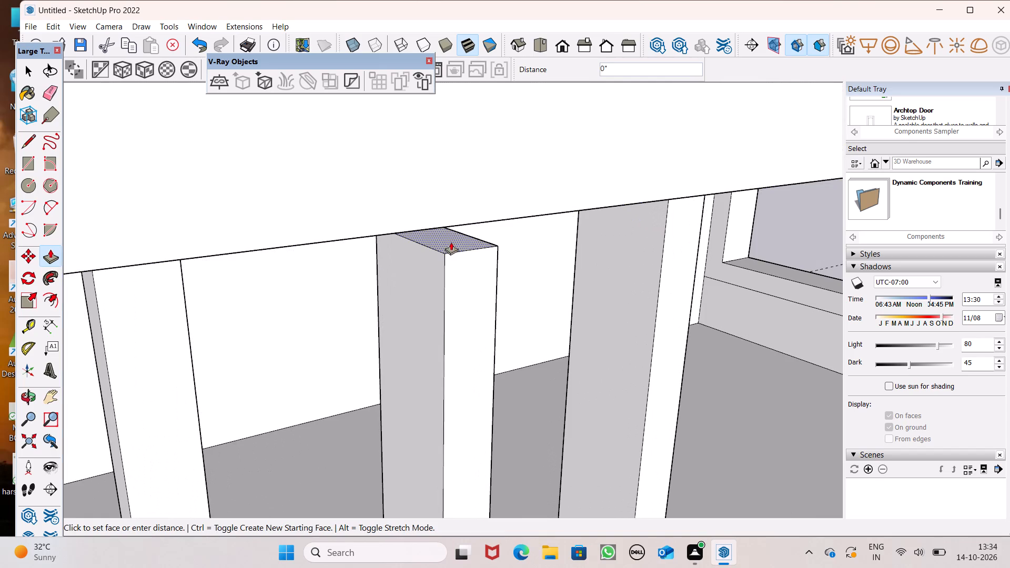
pyautogui.moveTo(451, 242); pyautogui.dragTo(458, 221)
pyautogui.scroll(-7, 463, 185)
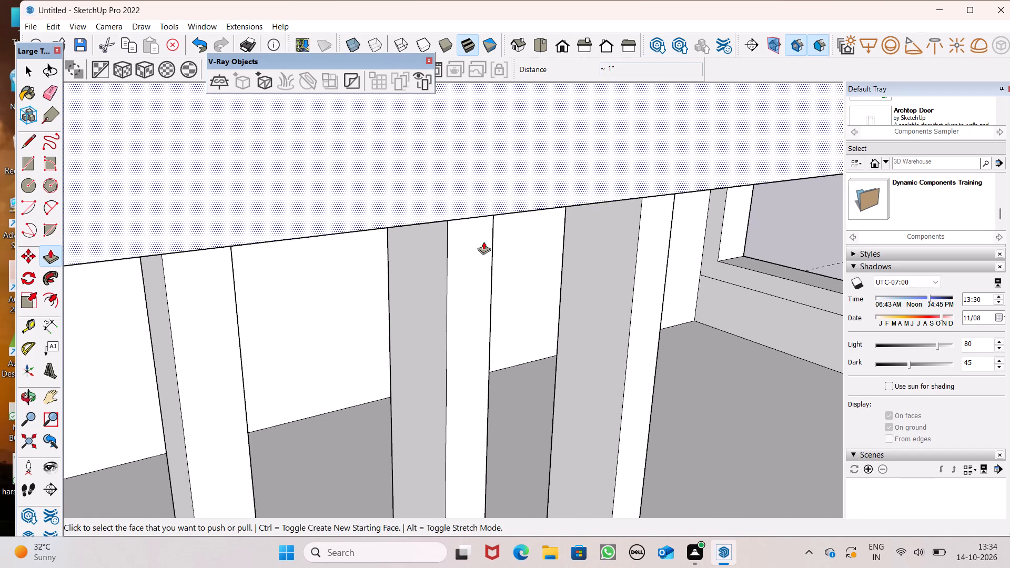
# Push/Pull the next flat baluster footprint on the bottom rail up 3' 2 1/4" to the handrail.
pyautogui.scroll(-7, 547, 269)
pyautogui.scroll(1, 542, 330)
pyautogui.moveTo(542, 330); pyautogui.dragTo(555, 256, button='middle')
pyautogui.scroll(-8, 526, 205)
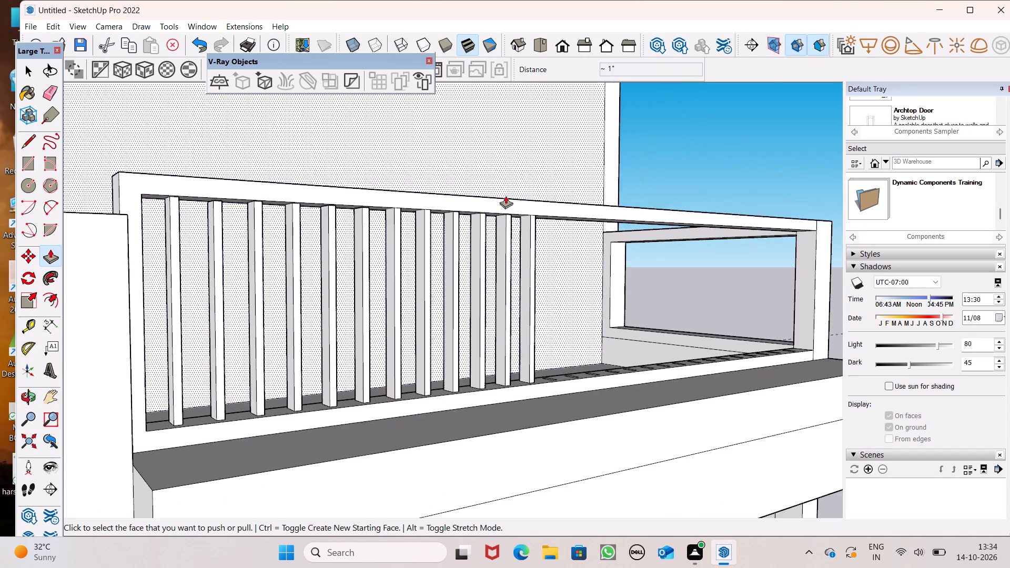
pyautogui.scroll(-4, 532, 336)
pyautogui.moveTo(599, 369); pyautogui.dragTo(520, 553, button='middle')
pyautogui.scroll(6, 606, 369)
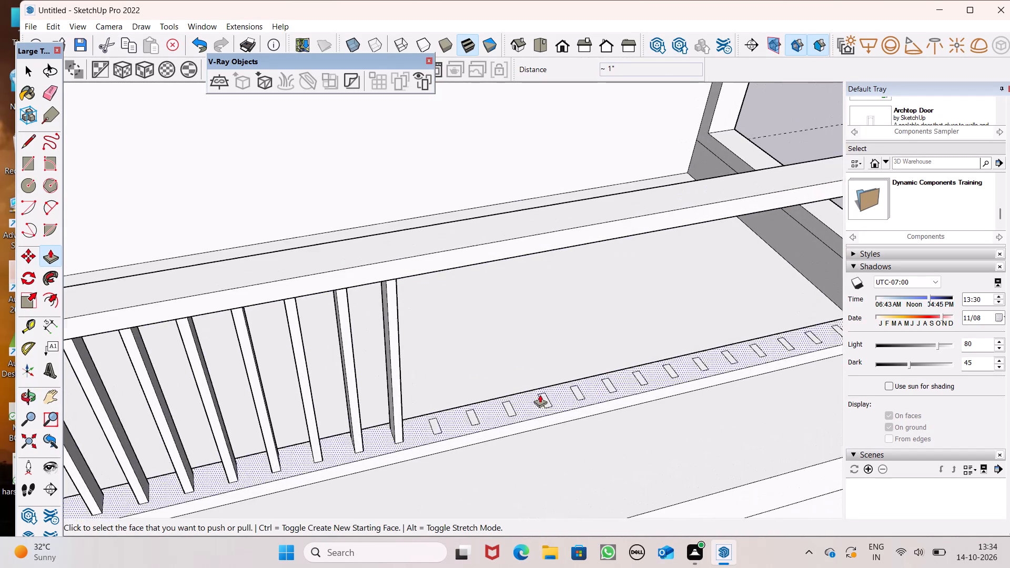
pyautogui.scroll(5, 468, 396)
pyautogui.scroll(-5, 419, 449)
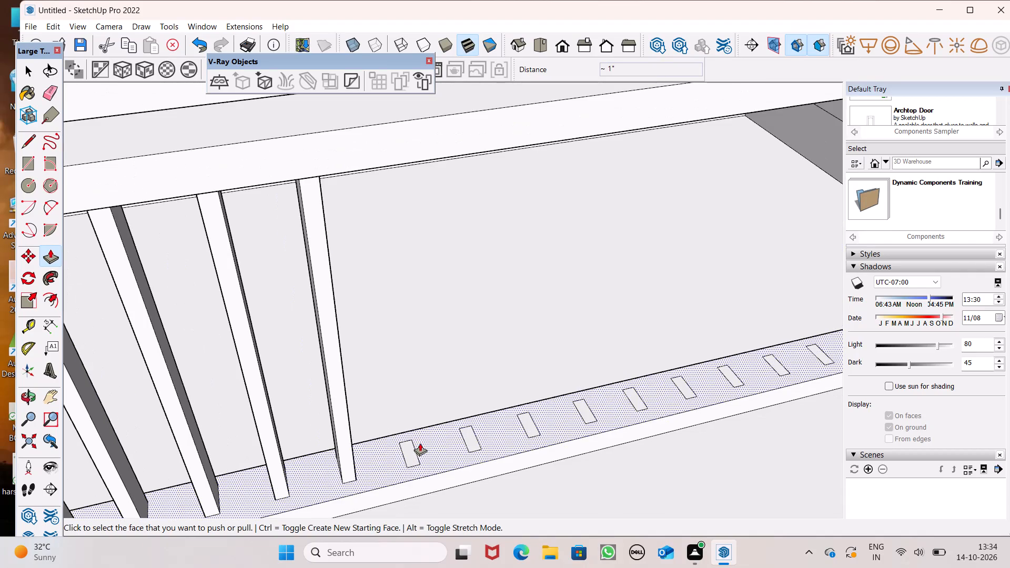
pyautogui.moveTo(418, 455); pyautogui.dragTo(397, 388)
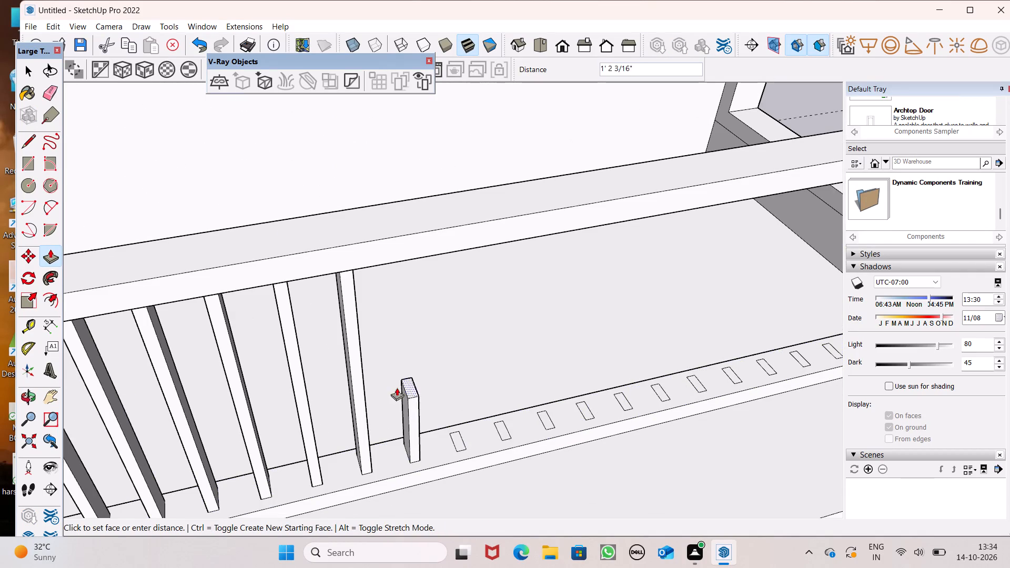
pyautogui.moveTo(397, 388); pyautogui.dragTo(443, 238)
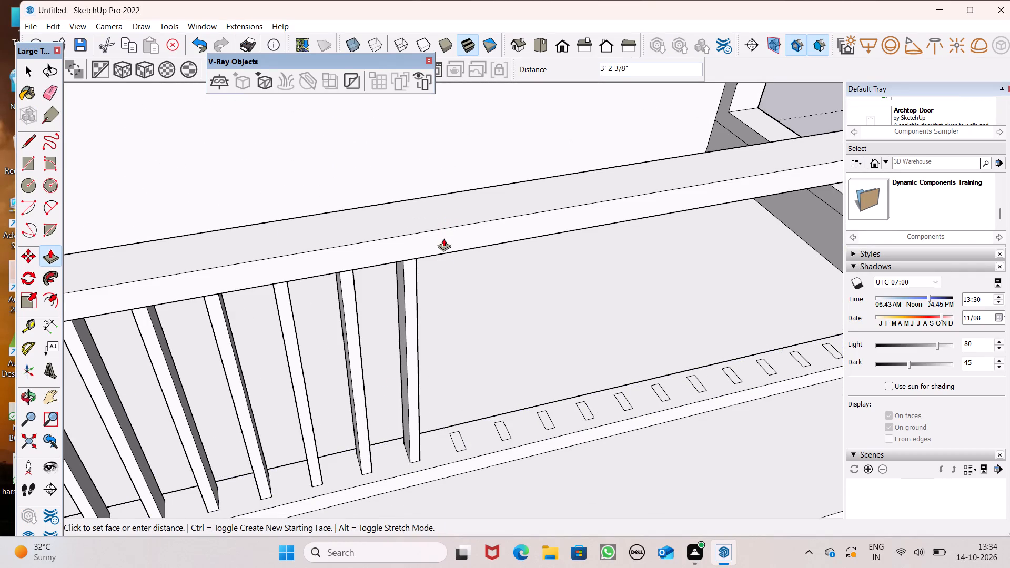
pyautogui.moveTo(443, 238); pyautogui.dragTo(442, 239)
# Push/Pull the following baluster footprint up about 3' 1 9/16" to the handrail.
pyautogui.scroll(-2, 437, 335)
pyautogui.scroll(-2, 473, 387)
pyautogui.scroll(1, 495, 450)
pyautogui.moveTo(496, 451); pyautogui.dragTo(510, 368, button='middle')
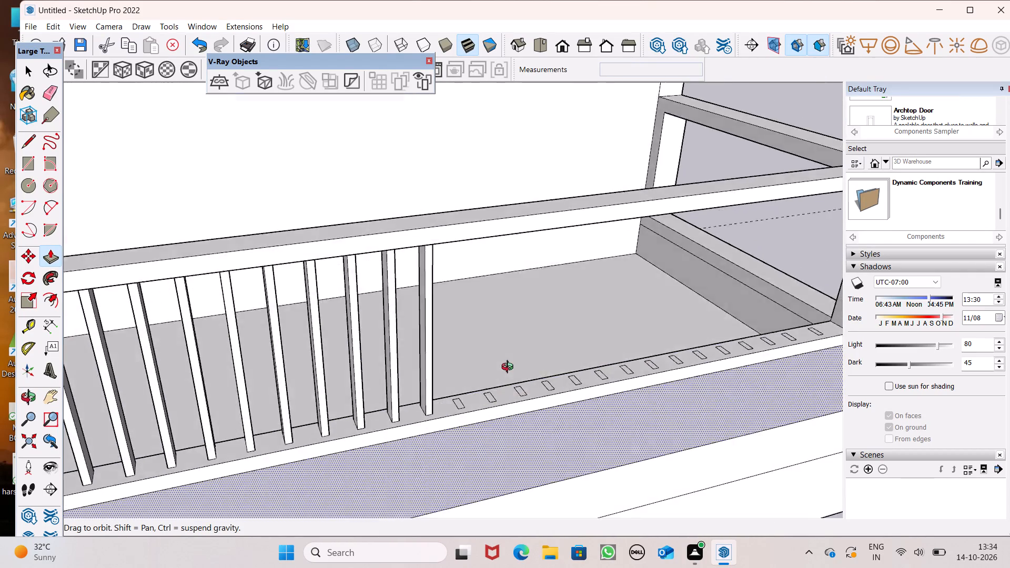
pyautogui.moveTo(510, 368); pyautogui.dragTo(488, 450, button='middle')
pyautogui.scroll(6, 472, 429)
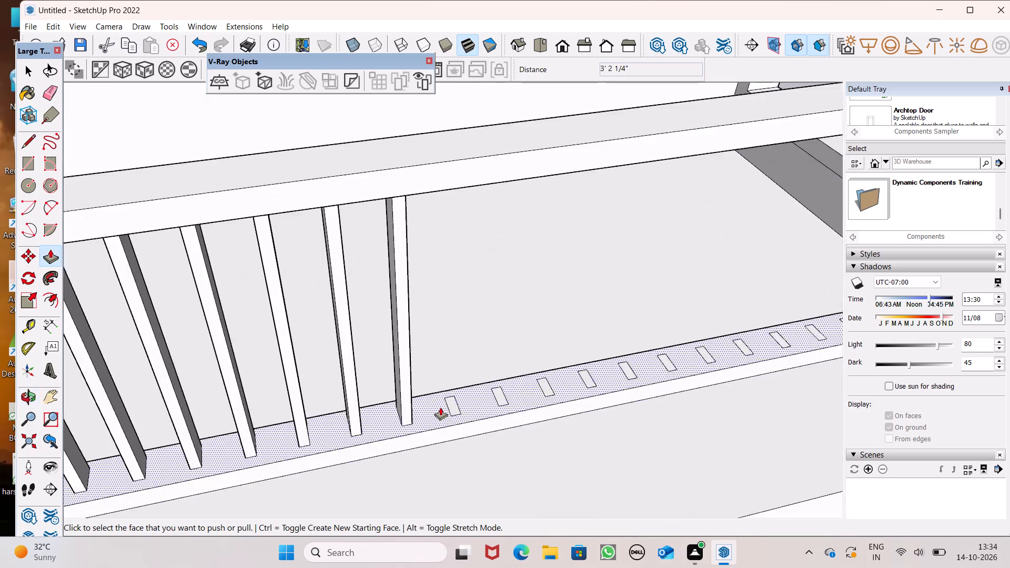
pyautogui.moveTo(454, 403); pyautogui.dragTo(486, 196)
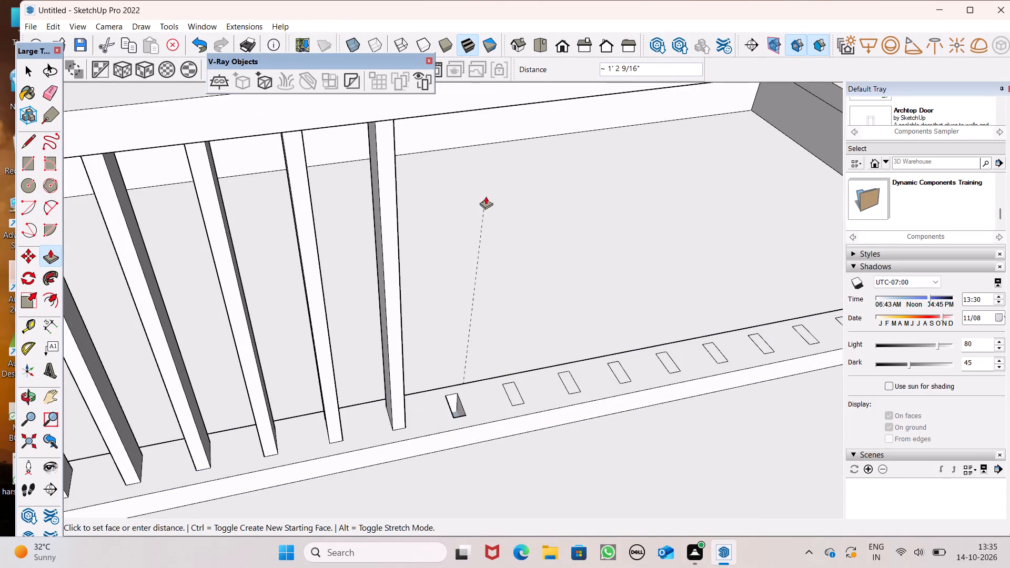
pyautogui.moveTo(486, 196); pyautogui.dragTo(429, 116)
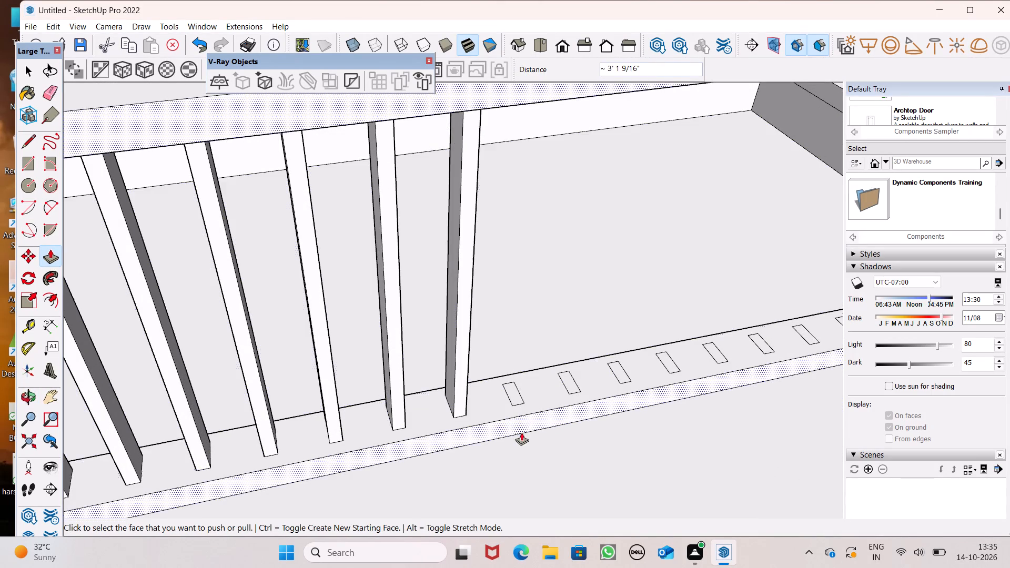
# Push/Pull the next two baluster footprints up 3' 11/16" and about 3' 1 7/8" towards the handrail.
pyautogui.scroll(-9, 498, 433)
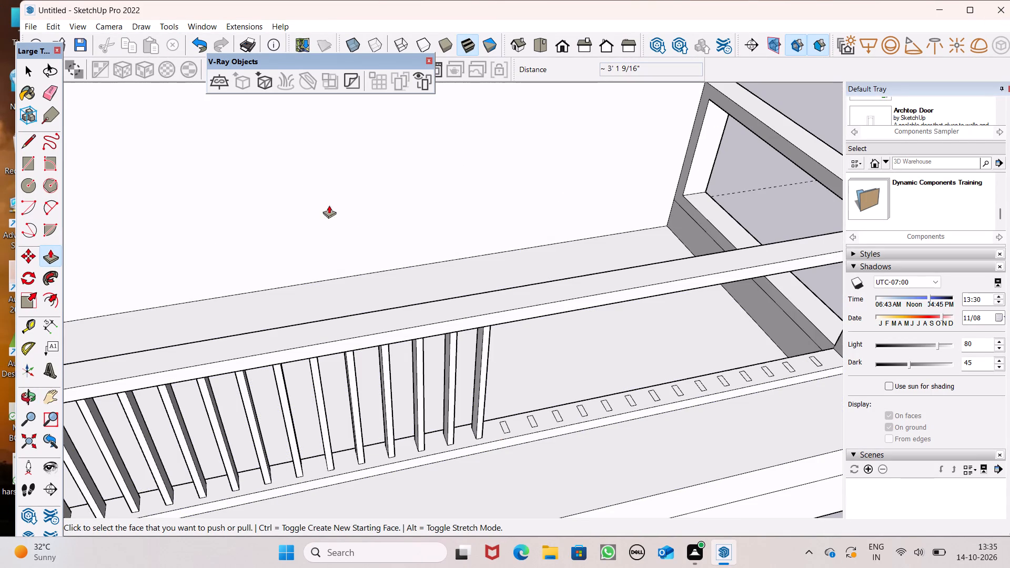
pyautogui.scroll(-6, 401, 291)
pyautogui.scroll(7, 499, 349)
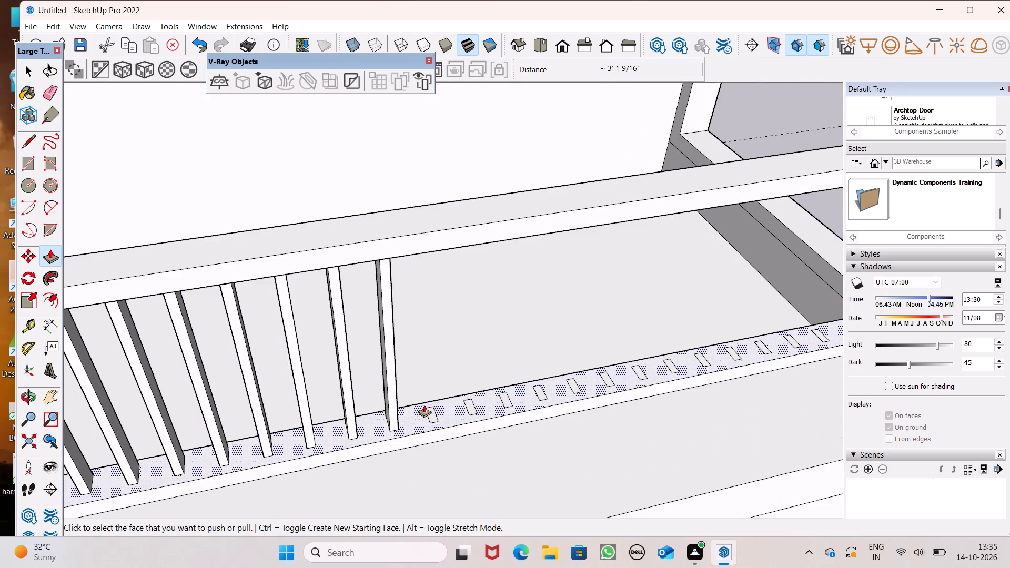
pyautogui.moveTo(432, 413); pyautogui.dragTo(435, 271)
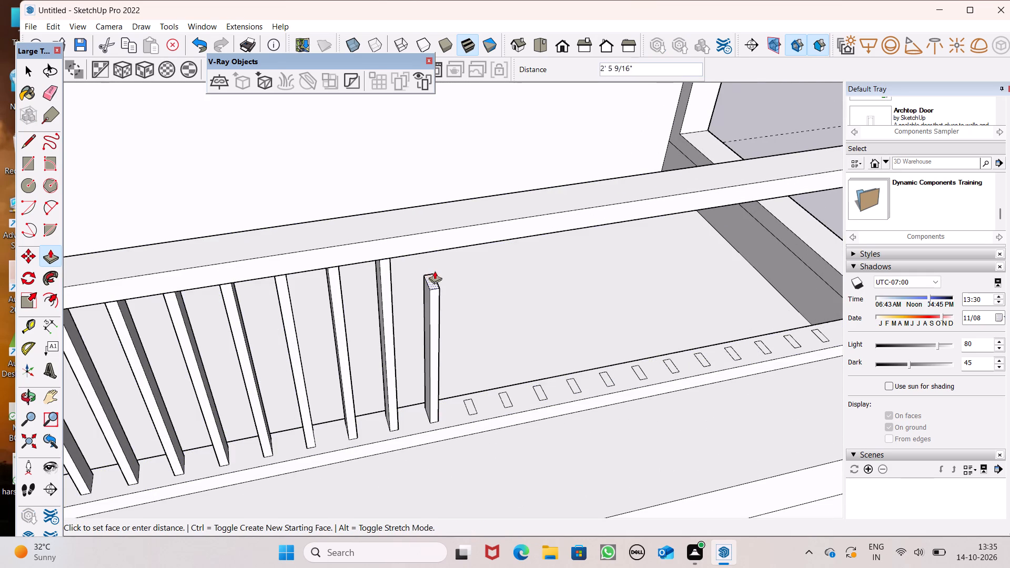
pyautogui.moveTo(435, 271); pyautogui.dragTo(439, 240)
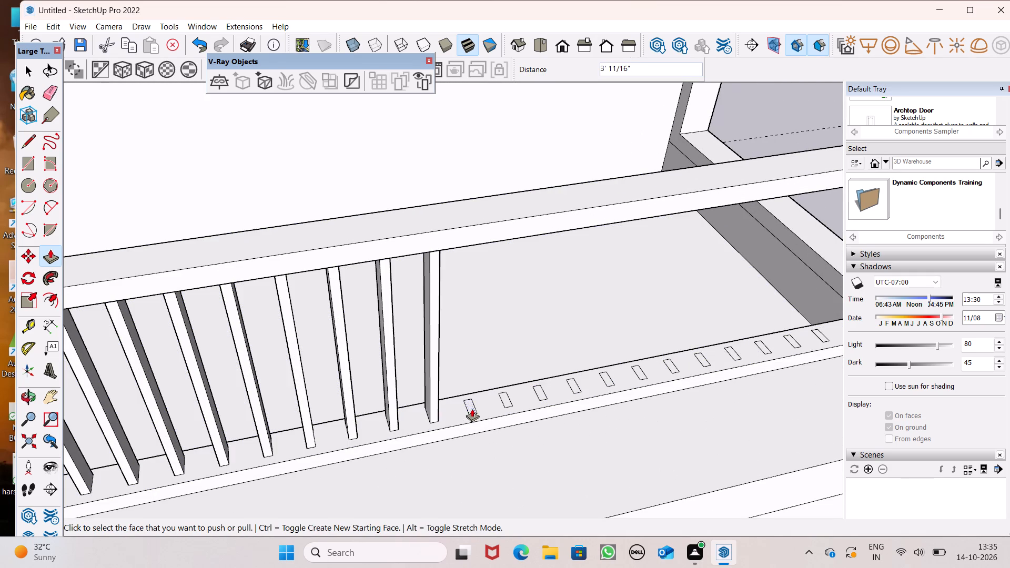
pyautogui.moveTo(472, 409); pyautogui.dragTo(486, 226)
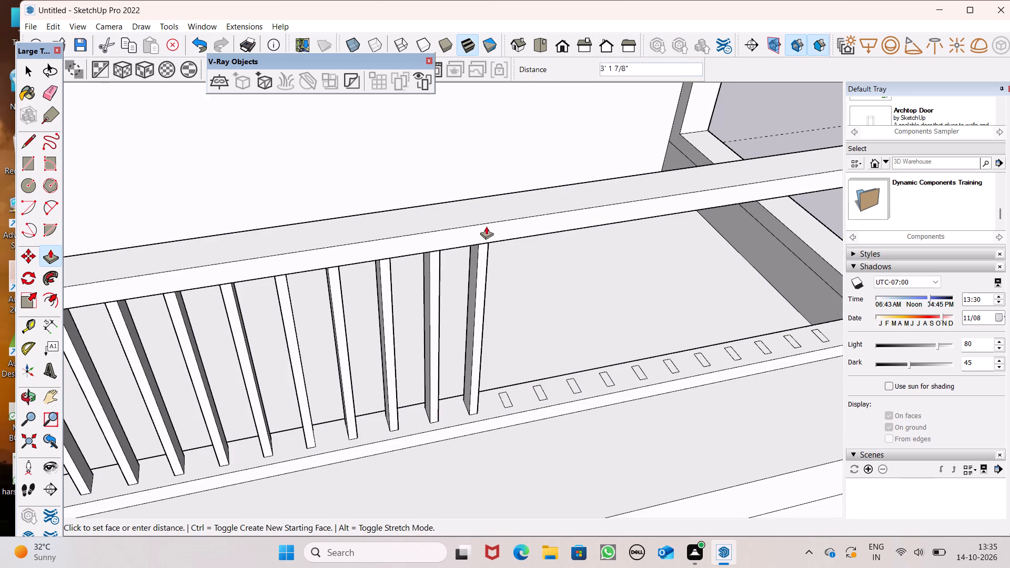
pyautogui.moveTo(486, 226); pyautogui.dragTo(486, 224)
# Push/Pull the next two baluster footprints up about 3' 7/16" and 2' 9 1/16" towards the handrail.
pyautogui.moveTo(508, 401); pyautogui.dragTo(510, 260)
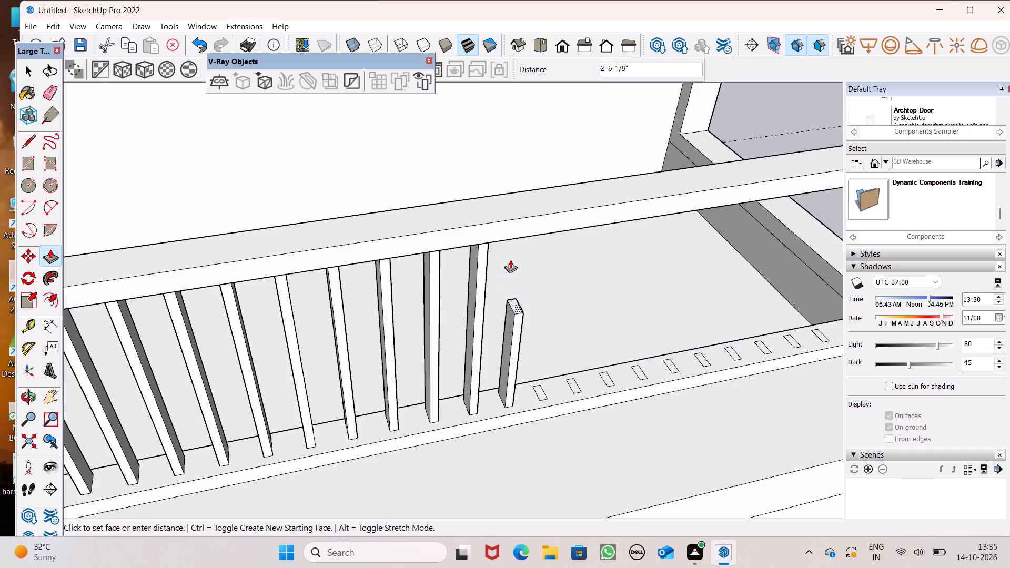
pyautogui.moveTo(510, 260); pyautogui.dragTo(512, 229)
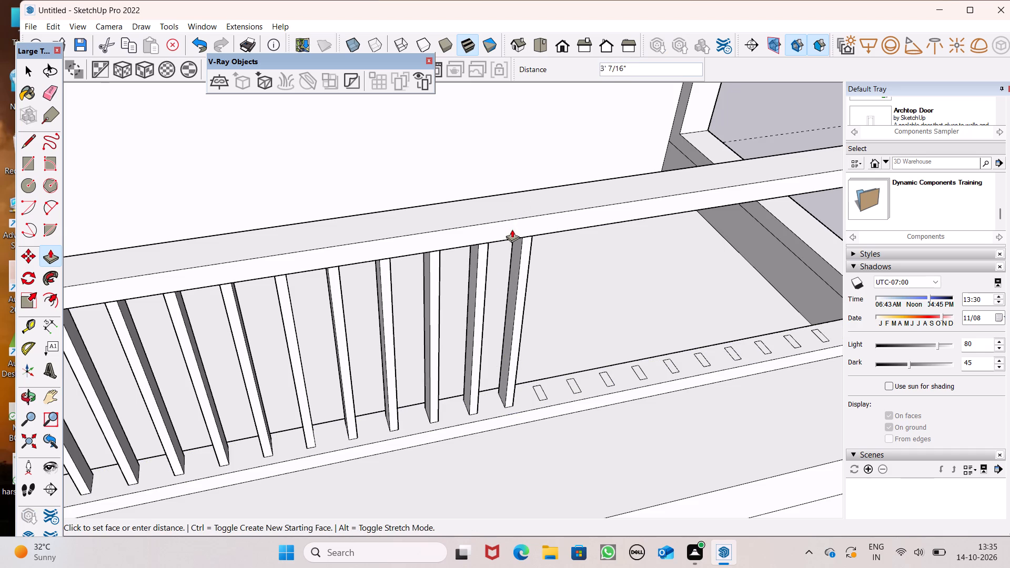
pyautogui.moveTo(512, 229); pyautogui.dragTo(512, 228)
pyautogui.moveTo(543, 394); pyautogui.dragTo(554, 286)
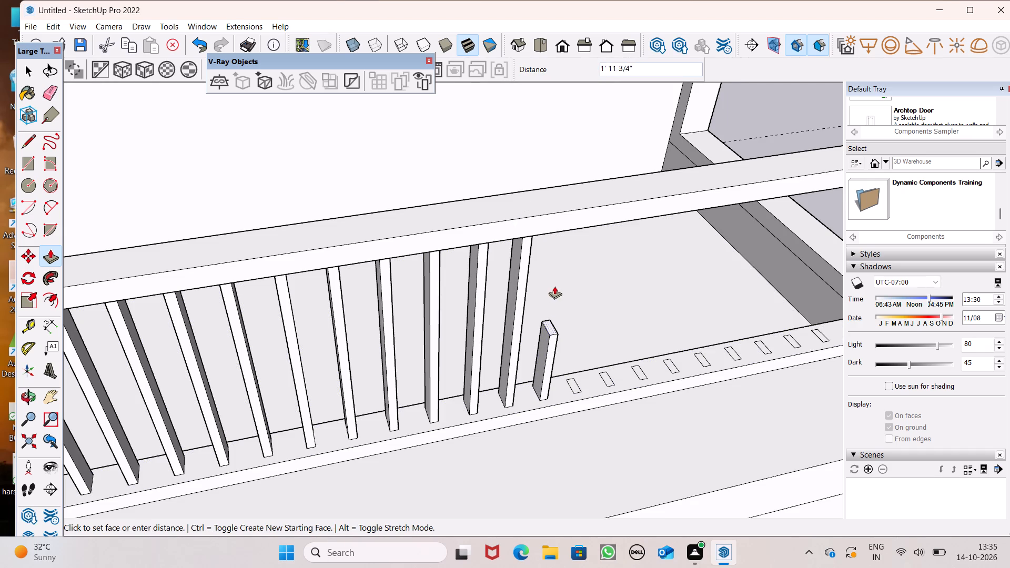
pyautogui.moveTo(554, 286); pyautogui.dragTo(569, 244)
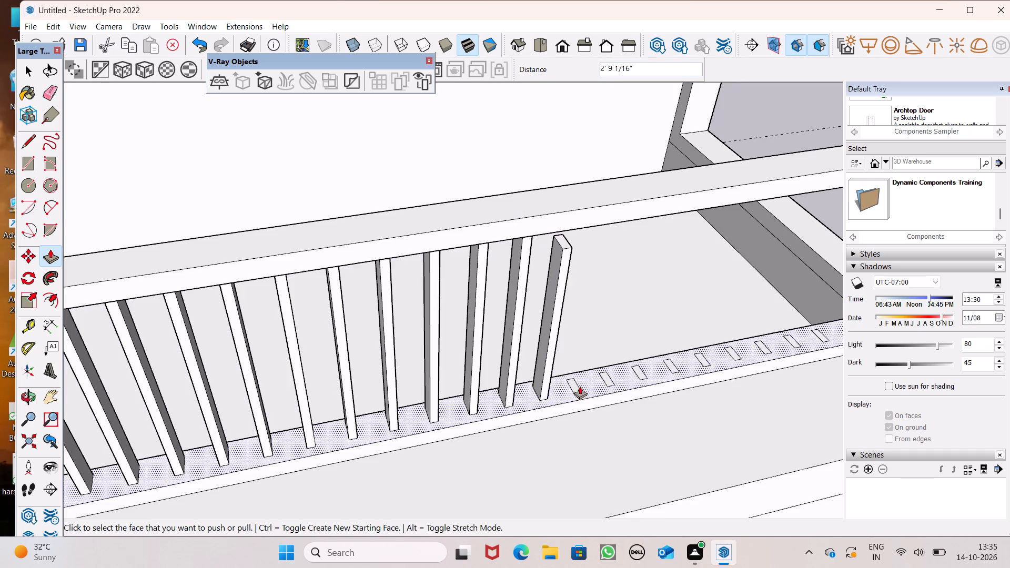
# Push/Pull the top of the nearly full-height short baluster up 5/8" into the handrail.
pyautogui.moveTo(539, 380); pyautogui.dragTo(593, 251, button='middle')
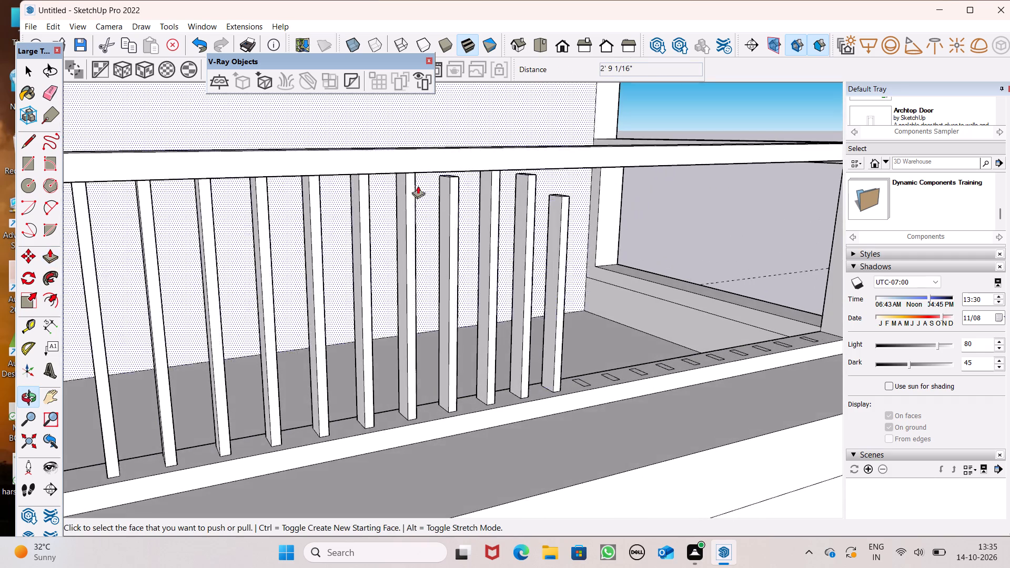
pyautogui.scroll(8, 417, 136)
pyautogui.scroll(-5, 475, 240)
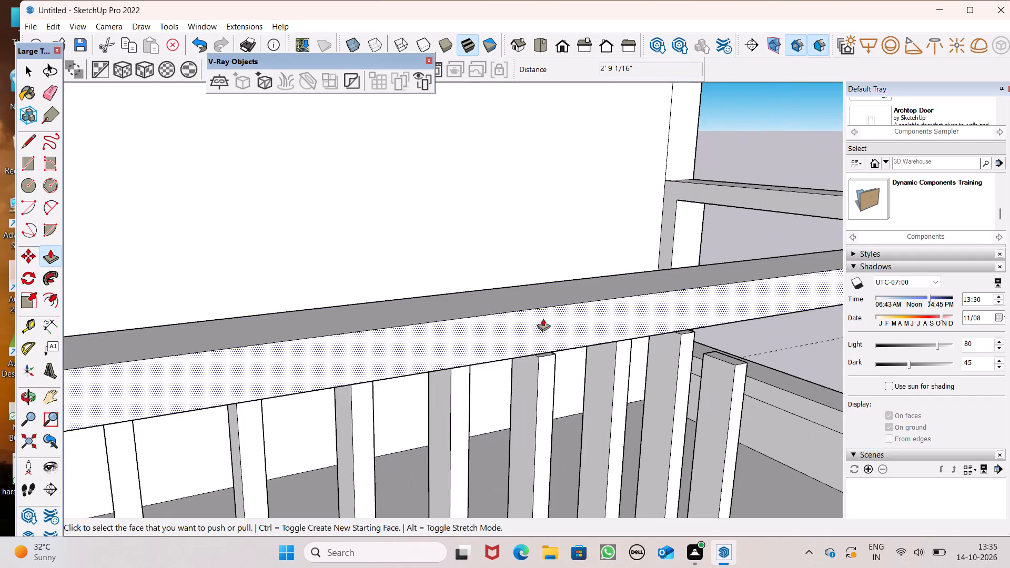
pyautogui.scroll(9, 551, 339)
pyautogui.moveTo(531, 368); pyautogui.dragTo(570, 277, button='middle')
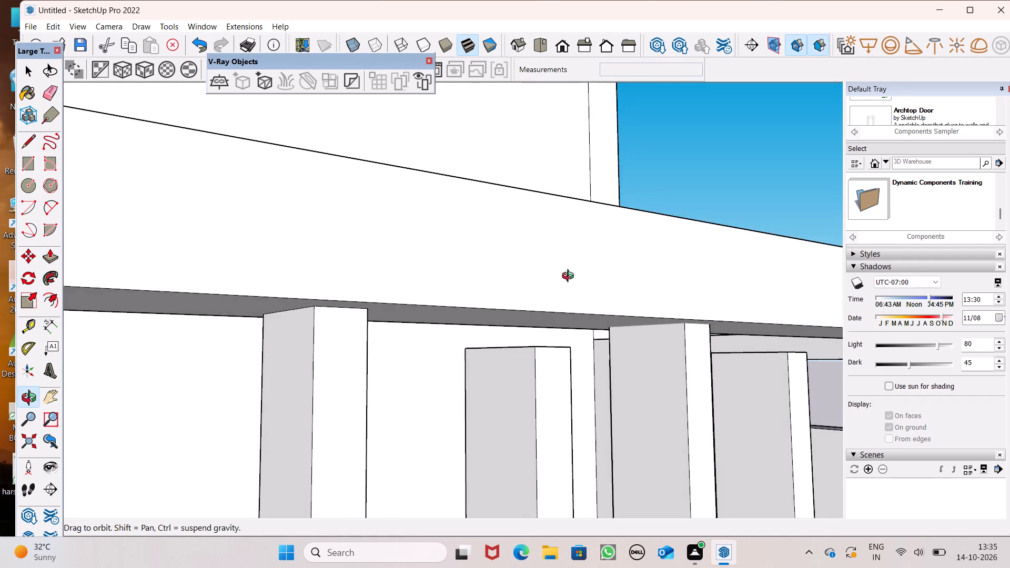
pyautogui.moveTo(570, 277); pyautogui.dragTo(571, 279, button='middle')
pyautogui.moveTo(554, 359); pyautogui.dragTo(517, 397, button='middle')
pyautogui.scroll(6, 530, 360)
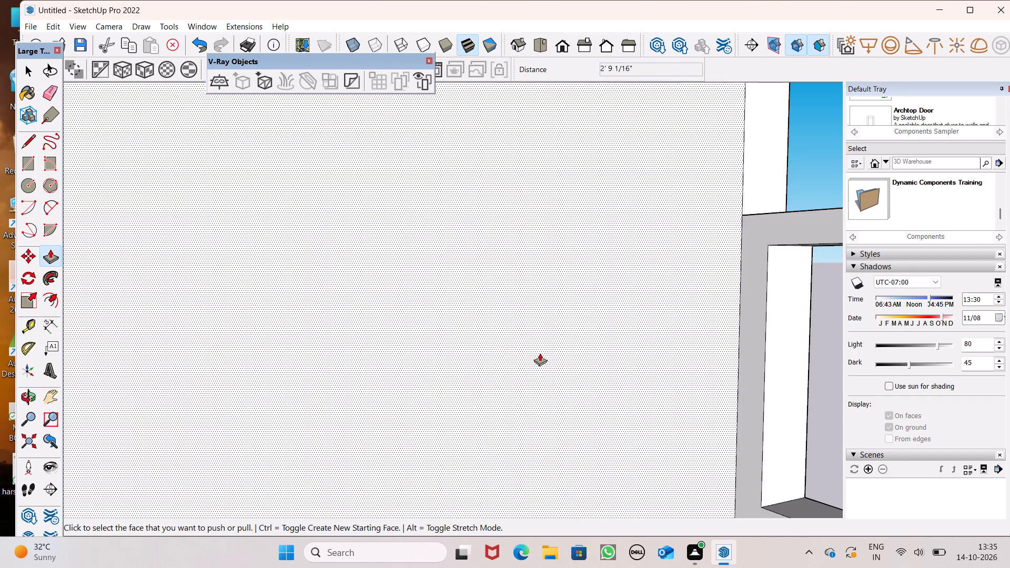
pyautogui.scroll(-9, 540, 355)
pyautogui.scroll(-6, 566, 212)
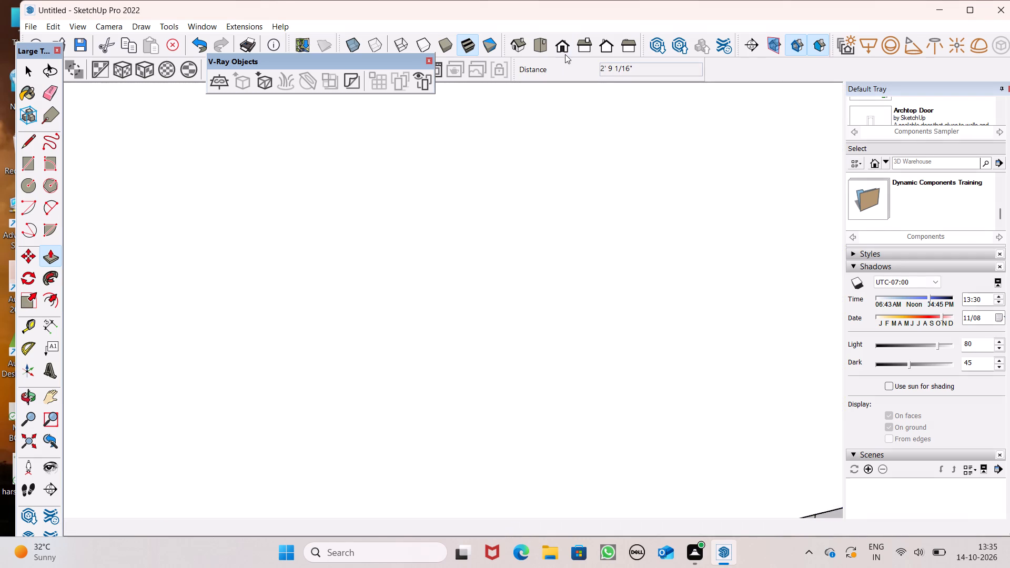
pyautogui.click(565, 54)
pyautogui.scroll(-20, 599, 228)
pyautogui.scroll(-2, 599, 228)
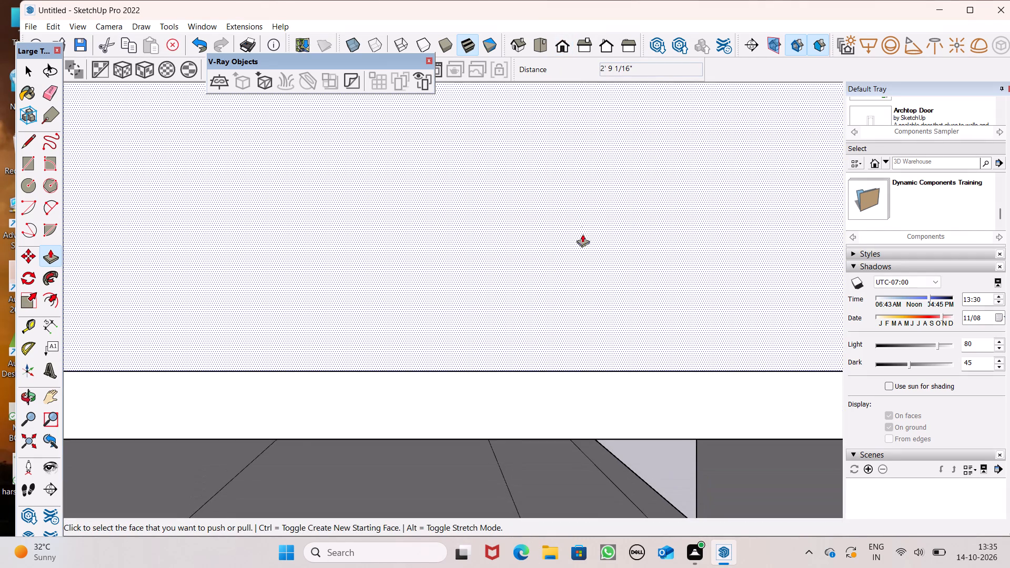
pyautogui.scroll(-20, 582, 234)
pyautogui.scroll(-12, 582, 234)
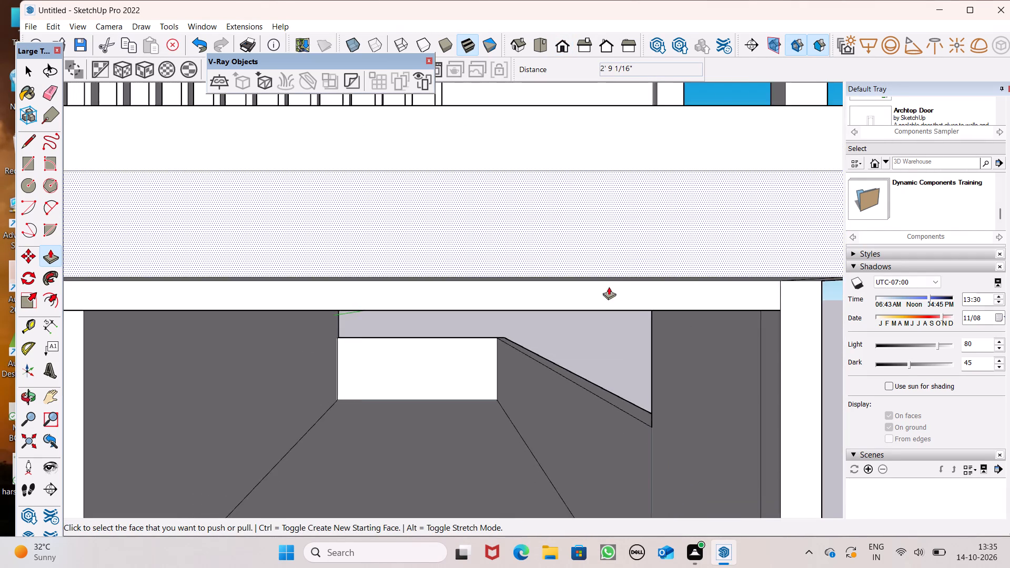
pyautogui.scroll(-5, 609, 287)
pyautogui.moveTo(580, 262); pyautogui.dragTo(622, 319, button='middle')
pyautogui.scroll(8, 540, 144)
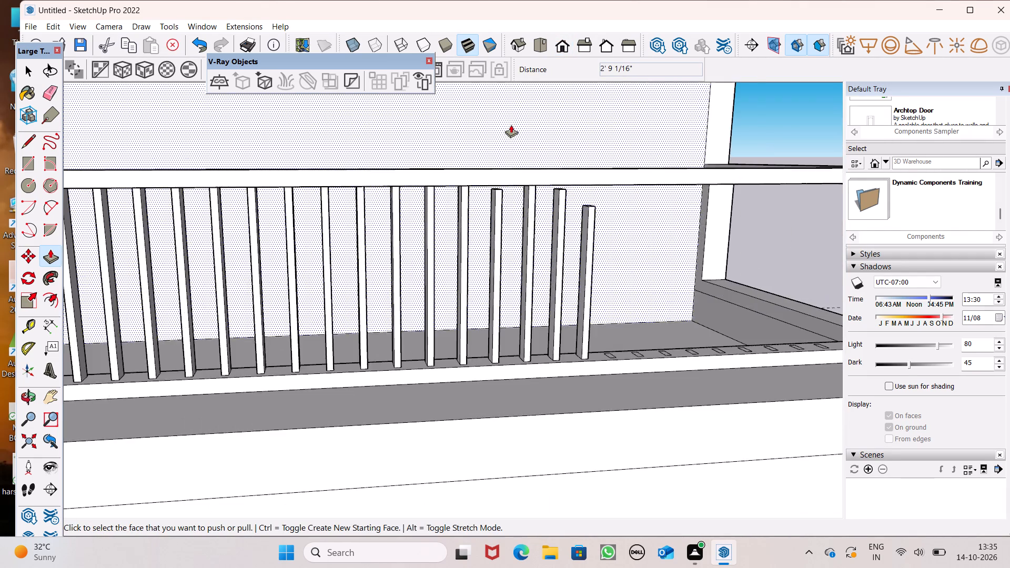
pyautogui.scroll(1, 500, 185)
pyautogui.moveTo(492, 212); pyautogui.dragTo(511, 235, button='middle')
pyautogui.scroll(7, 492, 198)
pyautogui.scroll(-1, 501, 195)
pyautogui.scroll(1, 501, 195)
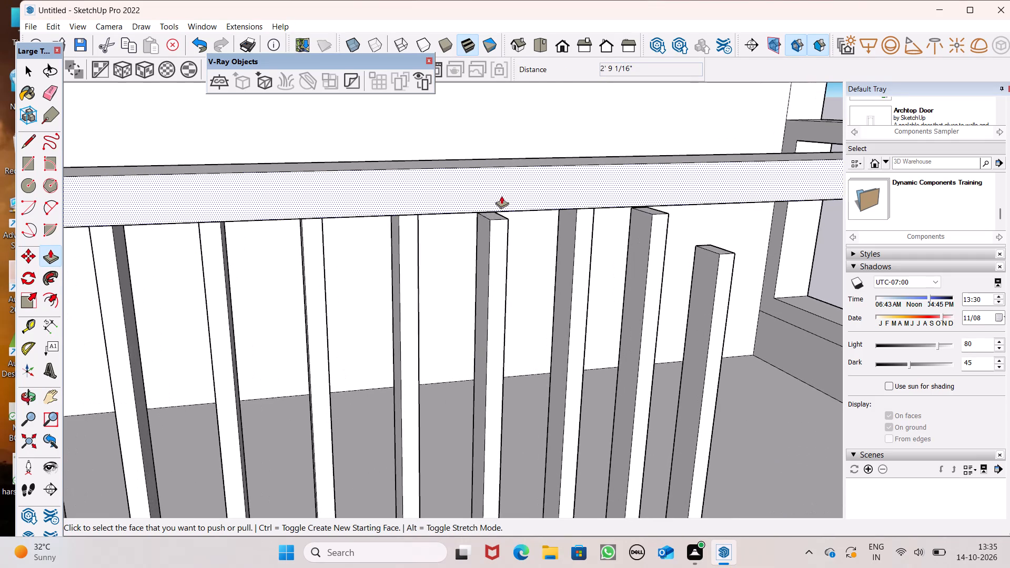
pyautogui.scroll(13, 500, 203)
pyautogui.moveTo(489, 246); pyautogui.dragTo(491, 241)
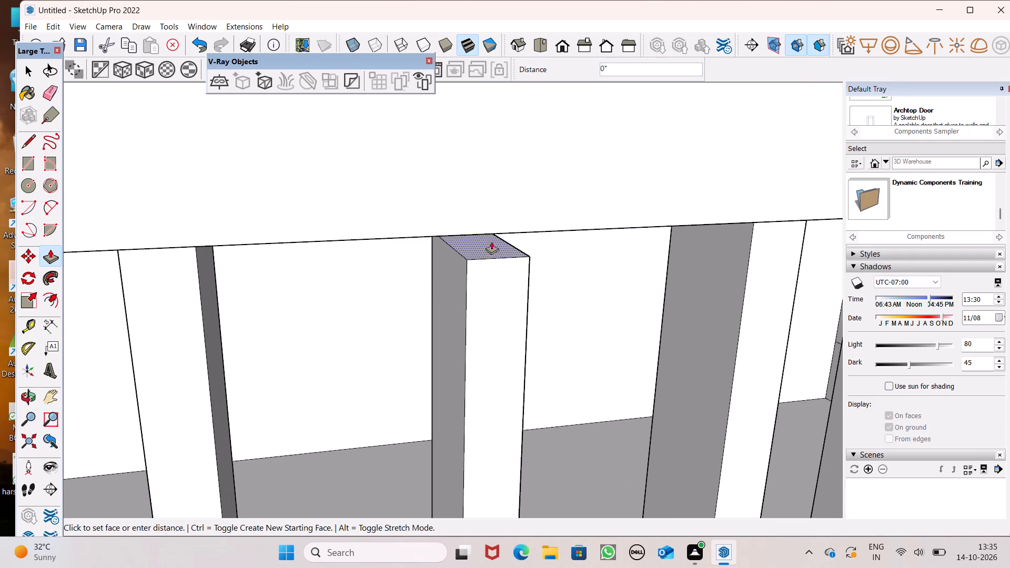
pyautogui.moveTo(491, 241); pyautogui.dragTo(491, 219)
# Push/Pull the top of the next baluster with a small gap up 5/16" to the handrail.
pyautogui.scroll(-7, 522, 299)
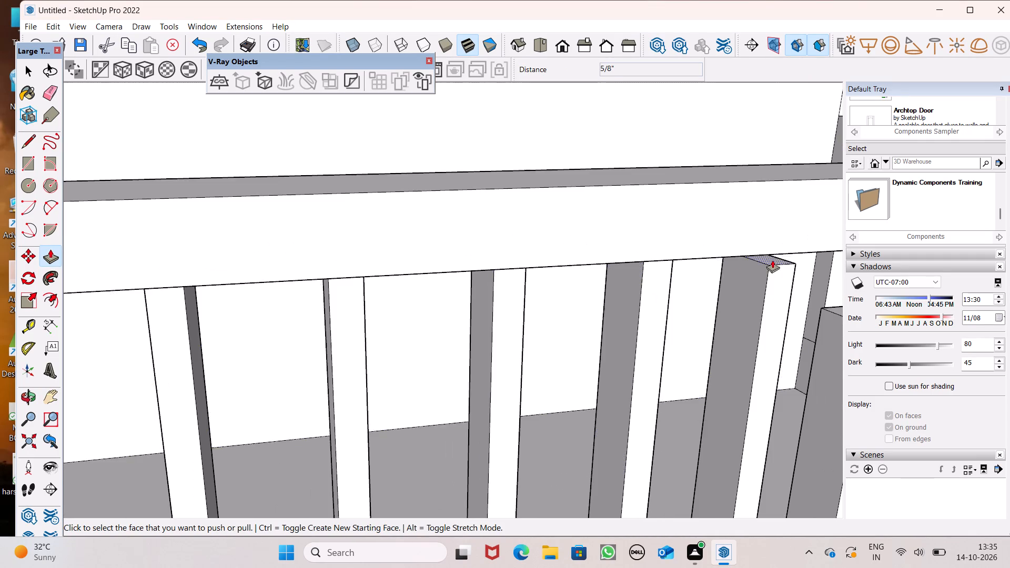
pyautogui.moveTo(774, 260); pyautogui.dragTo(661, 209, button='middle')
pyautogui.scroll(4, 540, 236)
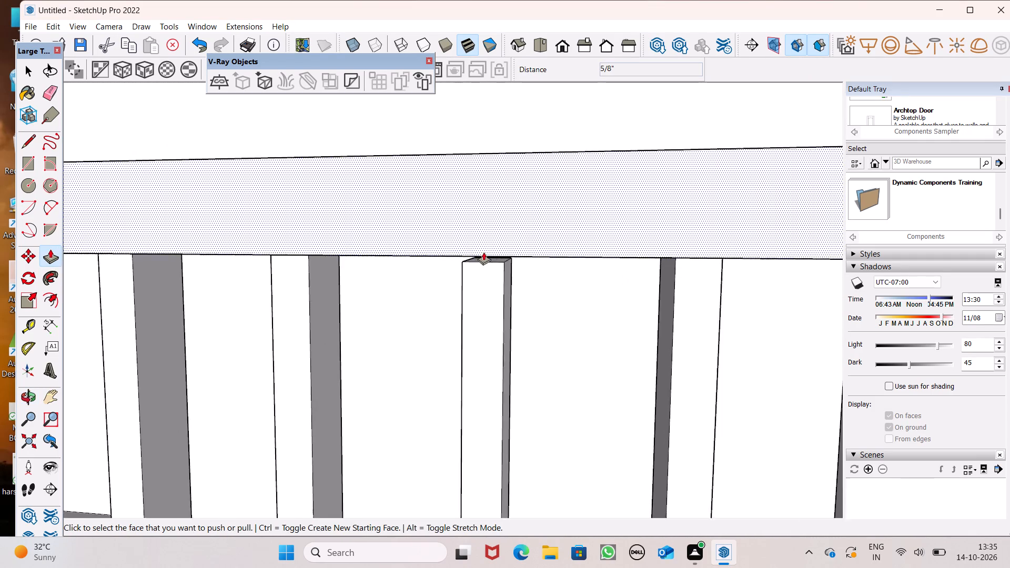
pyautogui.scroll(11, 483, 252)
pyautogui.moveTo(493, 271); pyautogui.dragTo(494, 247)
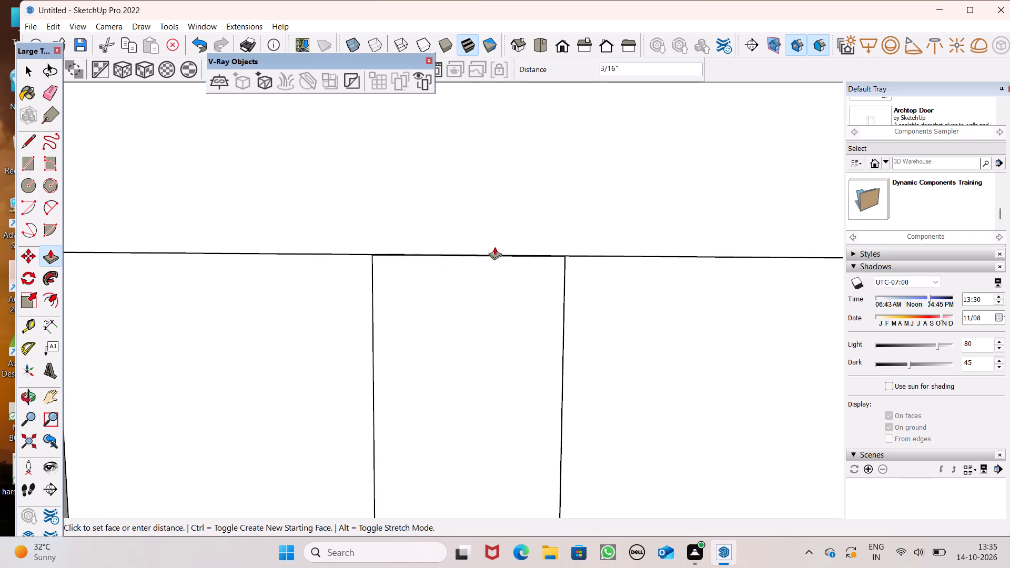
pyautogui.moveTo(494, 247); pyautogui.dragTo(494, 238)
# Push/Pull the top of the baluster just before the shortest one up 13/16" to the handrail.
pyautogui.scroll(-14, 453, 358)
pyautogui.scroll(-7, 531, 341)
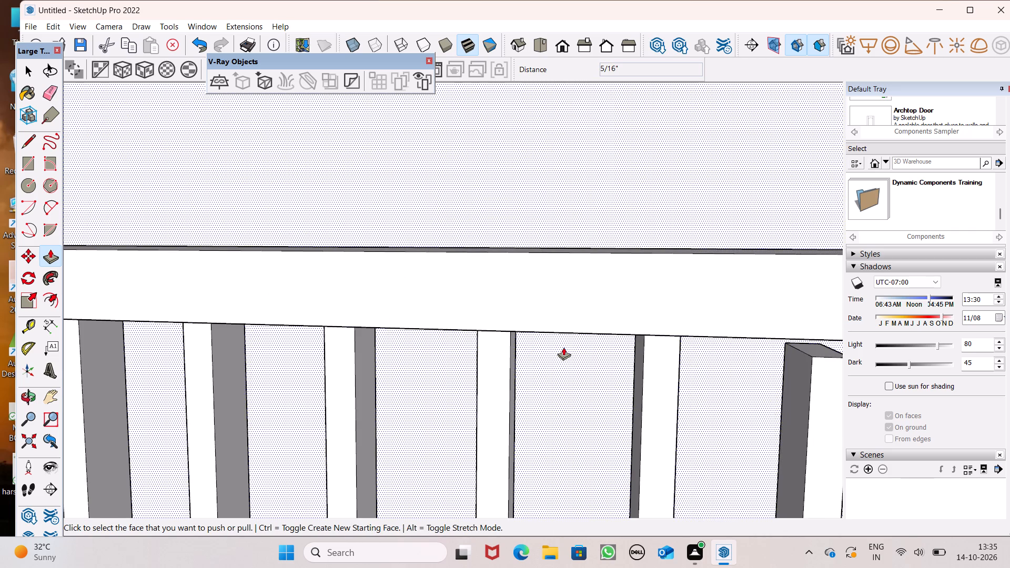
pyautogui.moveTo(592, 353); pyautogui.dragTo(627, 406, button='middle')
pyautogui.scroll(16, 639, 401)
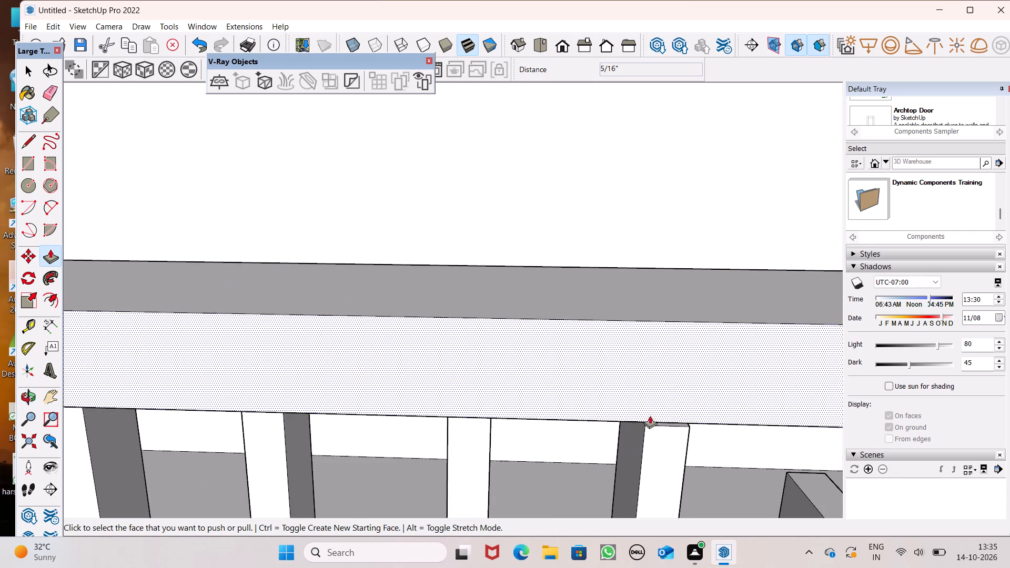
pyautogui.scroll(1, 675, 428)
pyautogui.moveTo(675, 428); pyautogui.dragTo(730, 348, button='middle')
pyautogui.scroll(5, 705, 367)
pyautogui.scroll(-3, 679, 384)
pyautogui.scroll(1, 679, 384)
pyautogui.moveTo(610, 453); pyautogui.dragTo(606, 373)
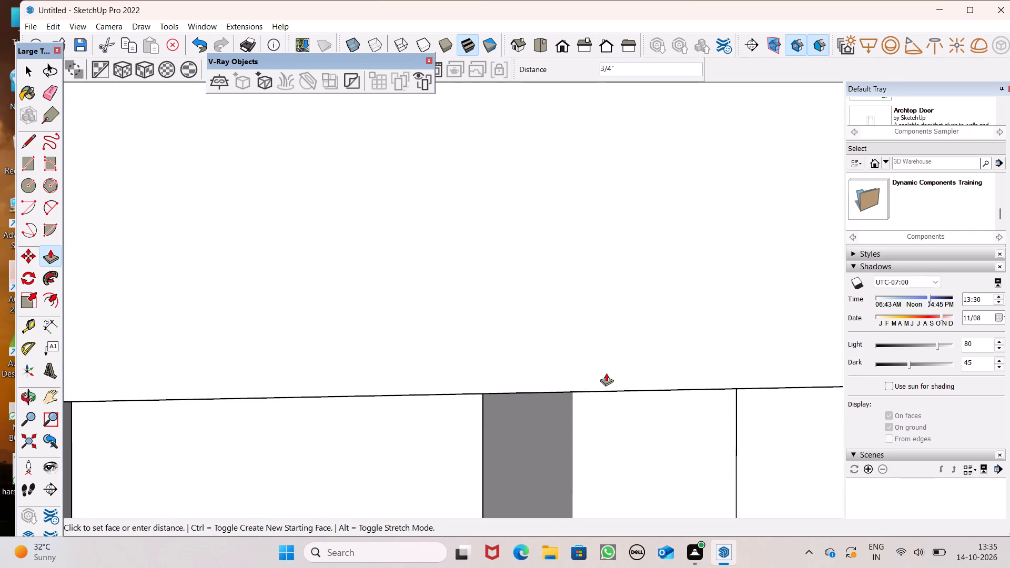
pyautogui.moveTo(606, 373); pyautogui.dragTo(604, 367)
# Push/Pull the baluster top still just below the handrail up about 1/8" to close the gap.
pyautogui.scroll(-19, 539, 358)
pyautogui.scroll(2, 550, 354)
pyautogui.moveTo(579, 383); pyautogui.dragTo(612, 338, button='middle')
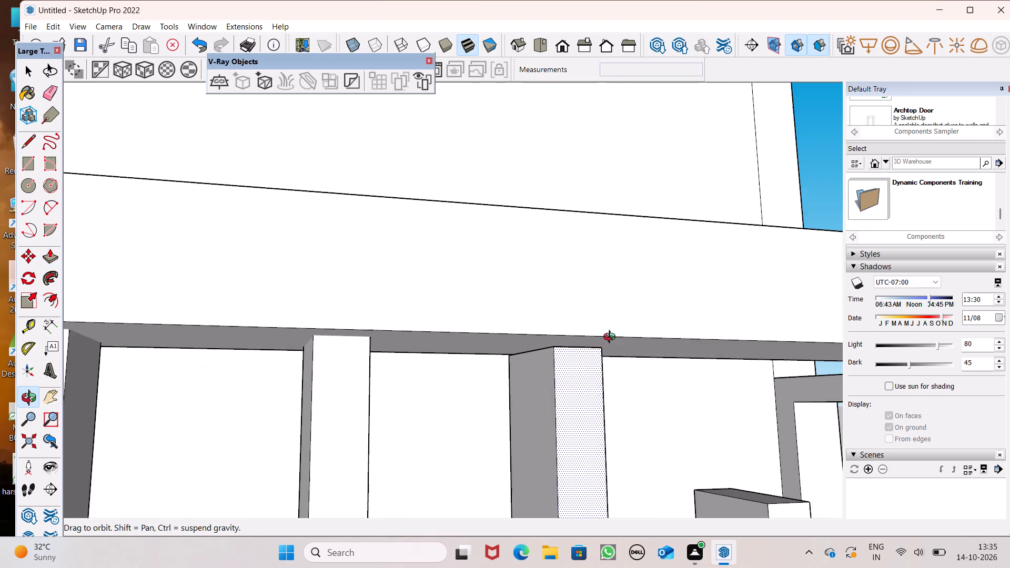
pyautogui.moveTo(612, 338); pyautogui.dragTo(617, 373, button='middle')
pyautogui.scroll(16, 581, 353)
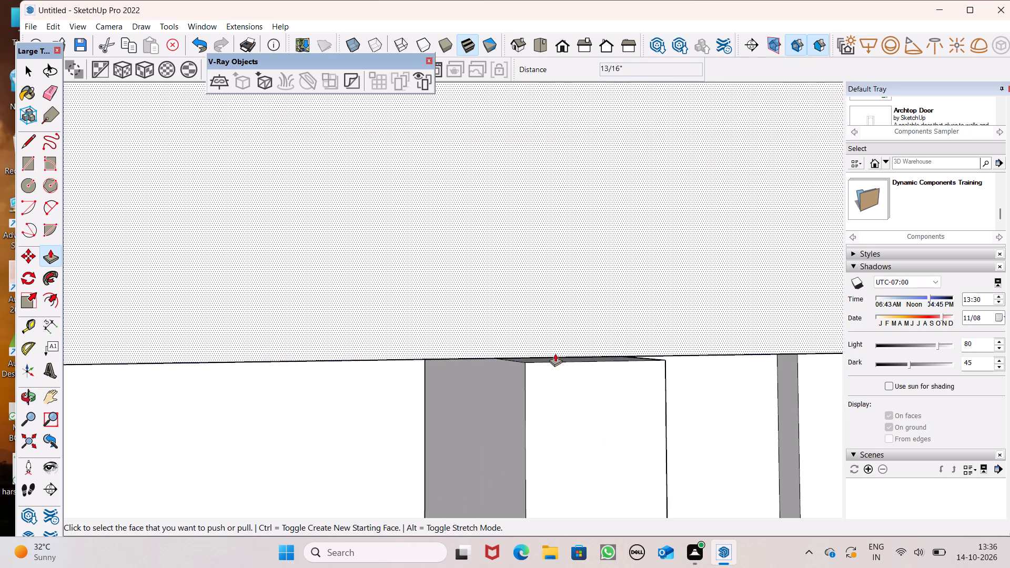
pyautogui.scroll(5, 555, 353)
pyautogui.moveTo(548, 368); pyautogui.dragTo(550, 353, button='middle')
pyautogui.scroll(5, 535, 354)
pyautogui.moveTo(535, 357); pyautogui.dragTo(537, 393, button='middle')
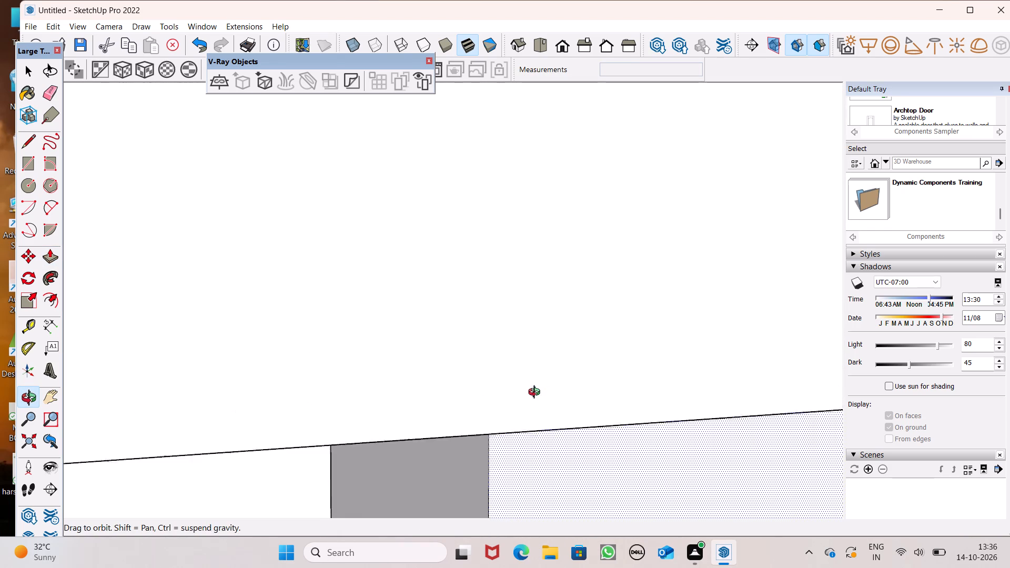
pyautogui.moveTo(537, 393); pyautogui.dragTo(551, 374, button='middle')
pyautogui.moveTo(506, 338); pyautogui.dragTo(514, 300)
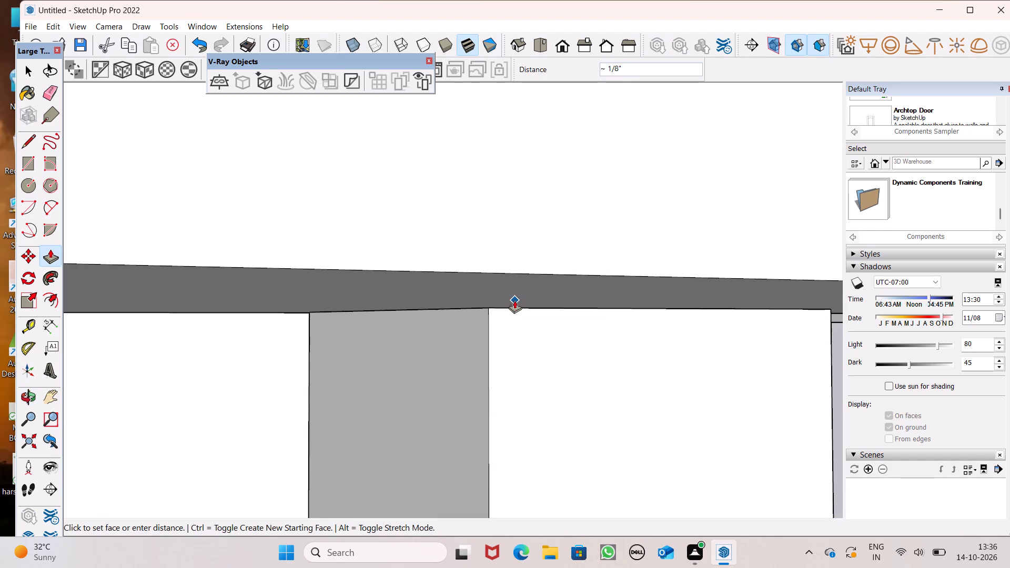
pyautogui.moveTo(514, 300); pyautogui.dragTo(516, 293)
# Push/Pull the top of the shortest, last standing baluster up 4 7/16" into the handrail.
pyautogui.scroll(-4, 438, 348)
pyautogui.scroll(1, 433, 331)
pyautogui.scroll(-2, 433, 331)
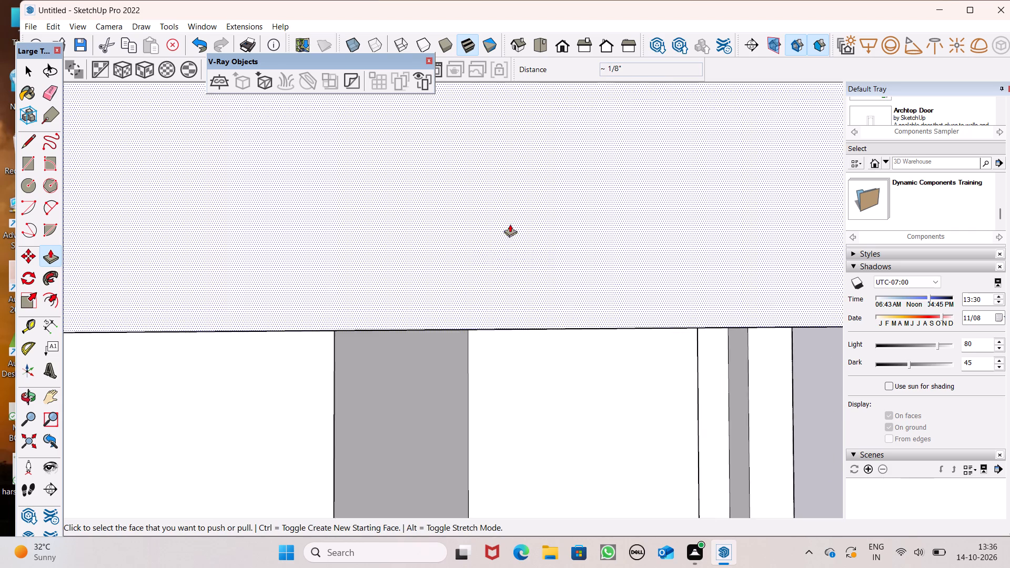
pyautogui.scroll(-17, 510, 226)
pyautogui.scroll(-10, 524, 207)
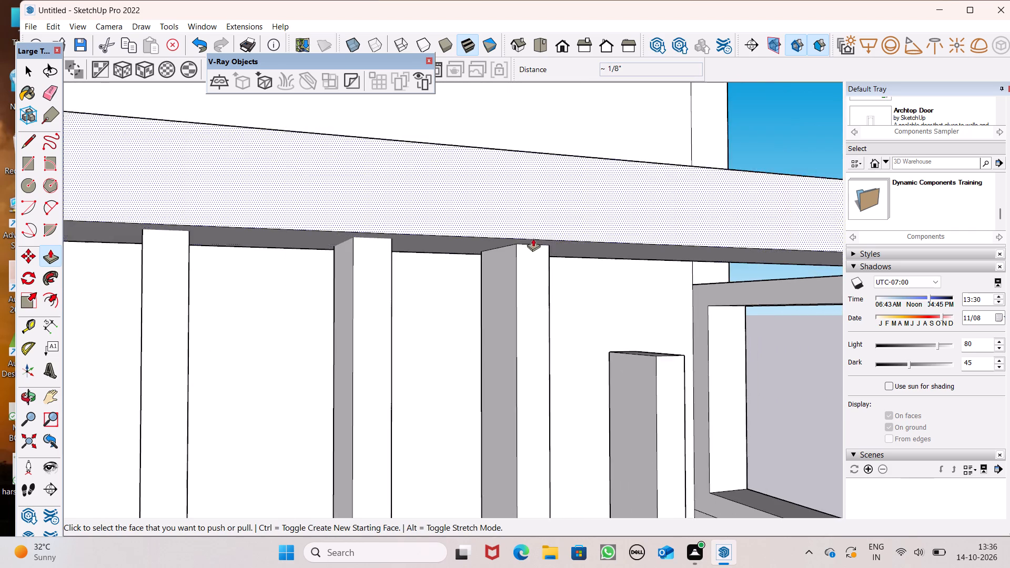
pyautogui.scroll(-4, 533, 238)
pyautogui.scroll(1, 539, 229)
pyautogui.scroll(-2, 539, 231)
pyautogui.scroll(-16, 551, 178)
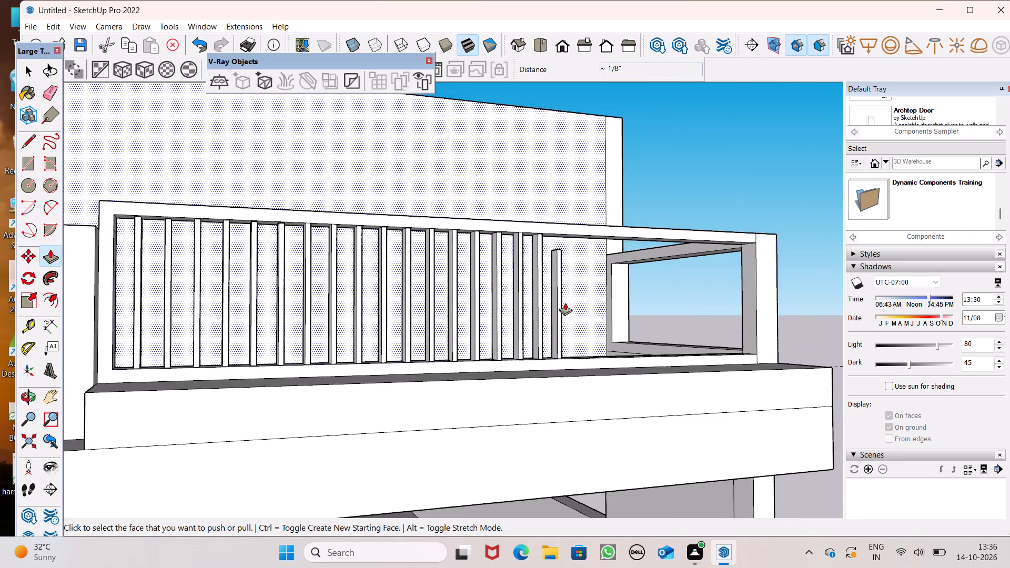
pyautogui.moveTo(568, 322); pyautogui.dragTo(543, 457, button='middle')
pyautogui.scroll(9, 532, 255)
pyautogui.scroll(6, 571, 271)
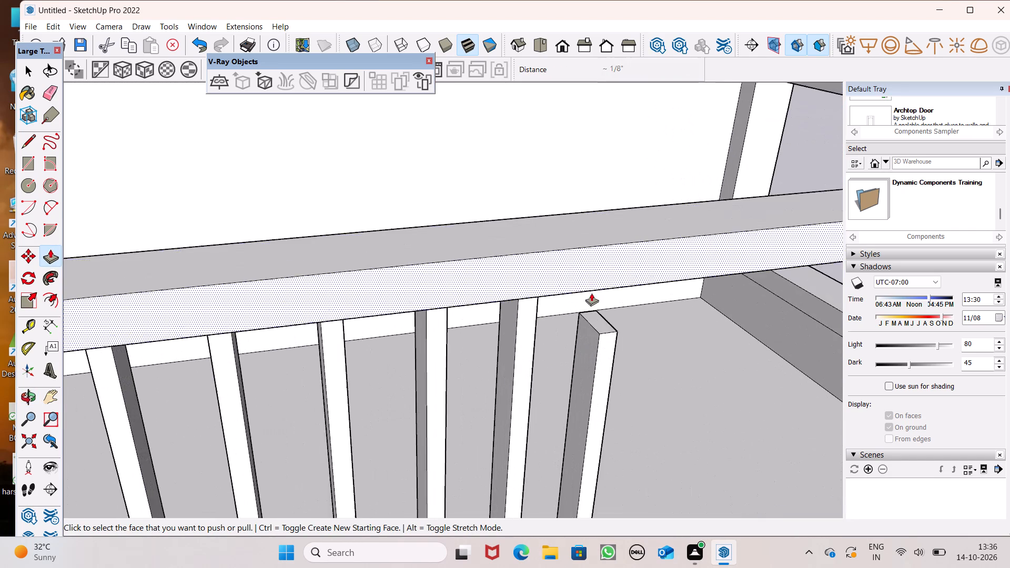
pyautogui.moveTo(600, 328); pyautogui.dragTo(598, 281)
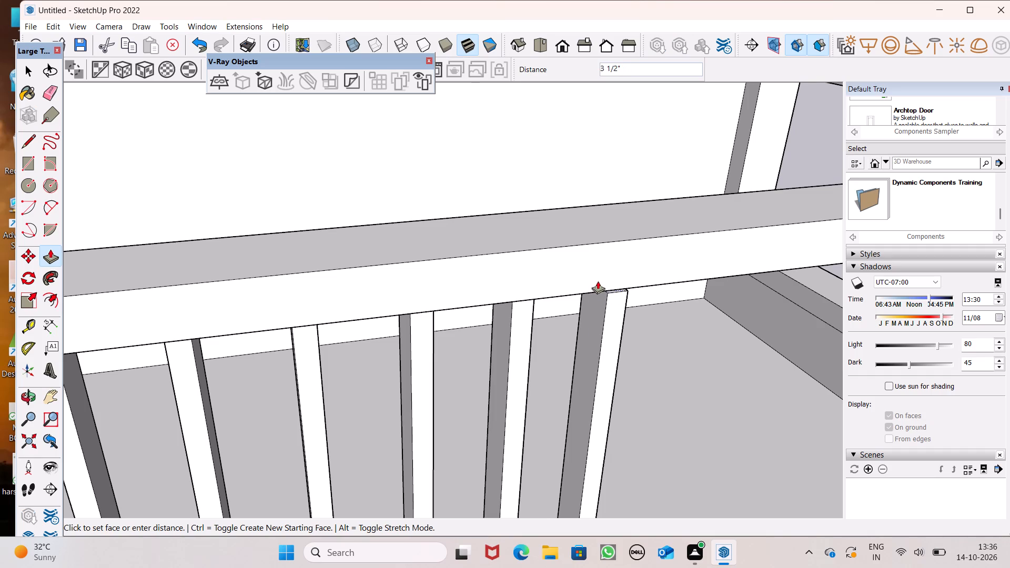
pyautogui.moveTo(598, 281); pyautogui.dragTo(594, 268)
# Push/Pull the first flat baluster footprint beside the last standing baluster up 3' 4 1/16" into the handrail.
pyautogui.scroll(-5, 506, 229)
pyautogui.scroll(-5, 428, 241)
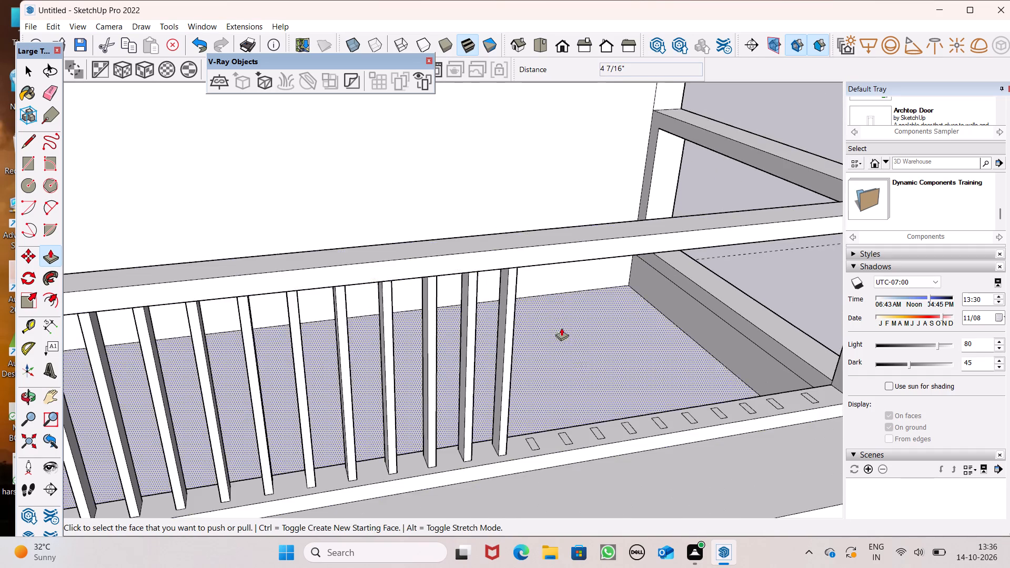
pyautogui.moveTo(583, 374); pyautogui.dragTo(659, 285, button='middle')
pyautogui.moveTo(562, 412); pyautogui.dragTo(532, 520, button='middle')
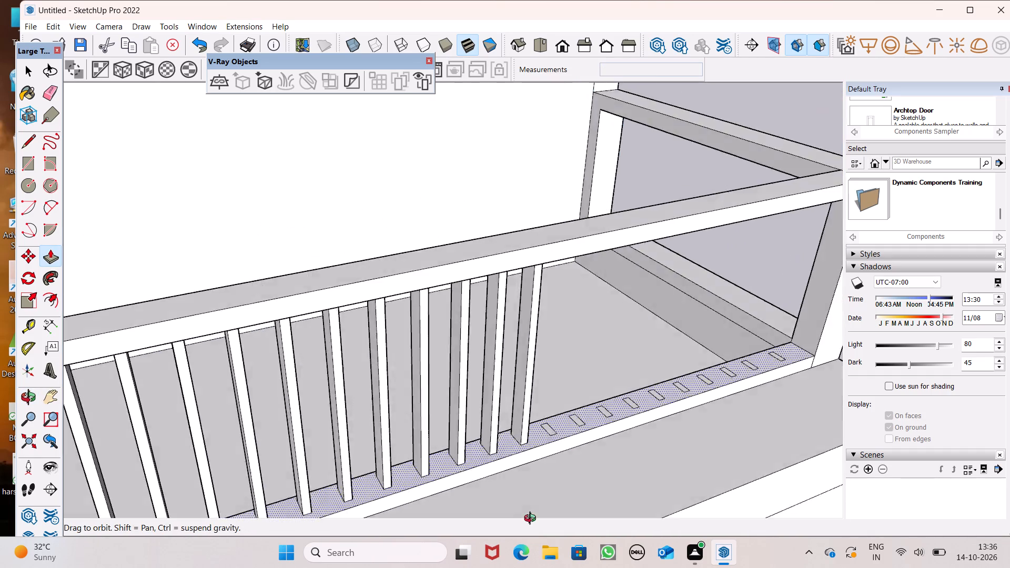
pyautogui.moveTo(532, 520); pyautogui.dragTo(520, 519, button='middle')
pyautogui.scroll(1, 520, 522)
pyautogui.scroll(6, 577, 415)
pyautogui.scroll(-8, 502, 475)
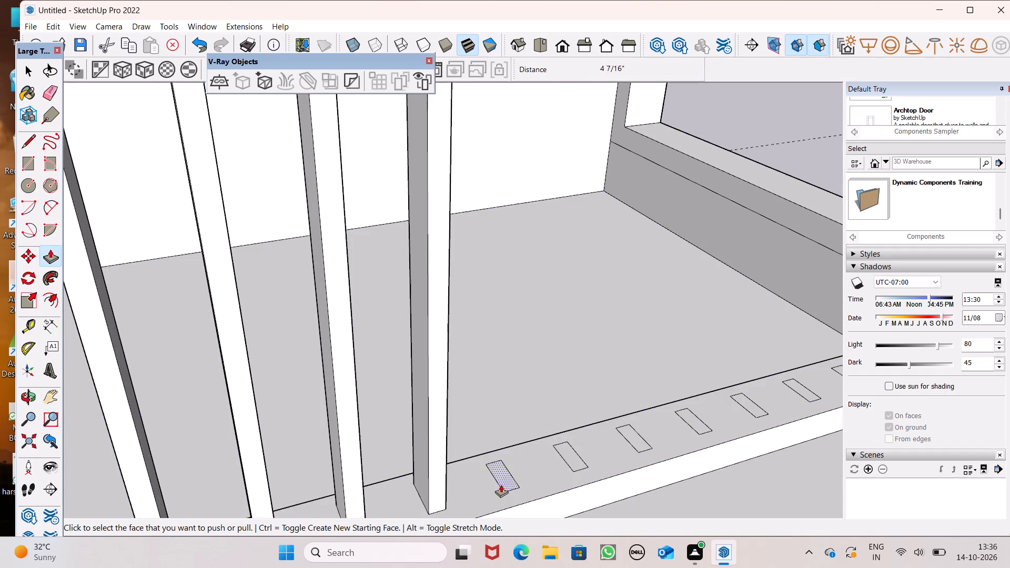
pyautogui.scroll(-2, 565, 341)
pyautogui.moveTo(517, 448); pyautogui.dragTo(517, 448)
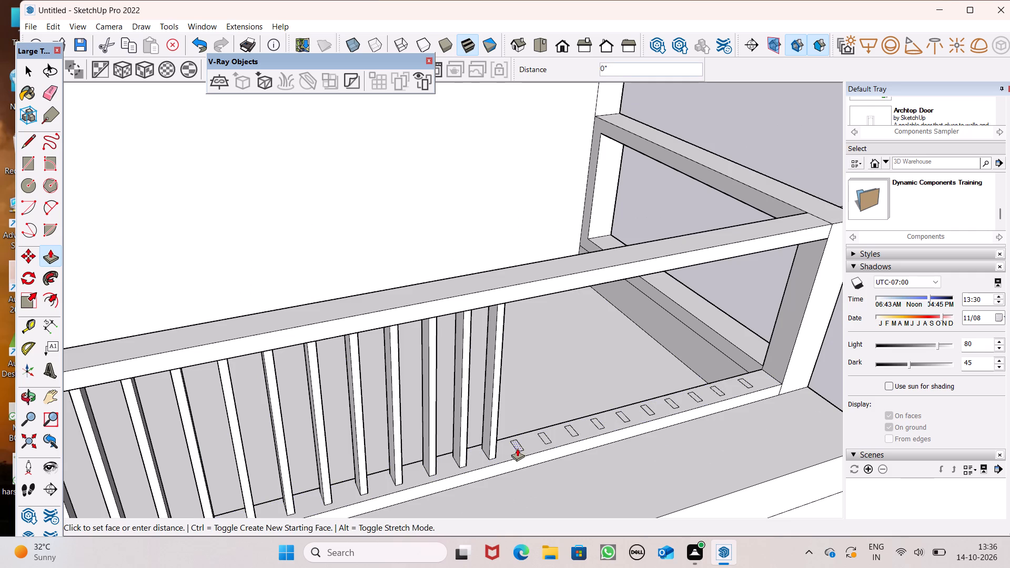
pyautogui.moveTo(517, 448); pyautogui.dragTo(529, 282)
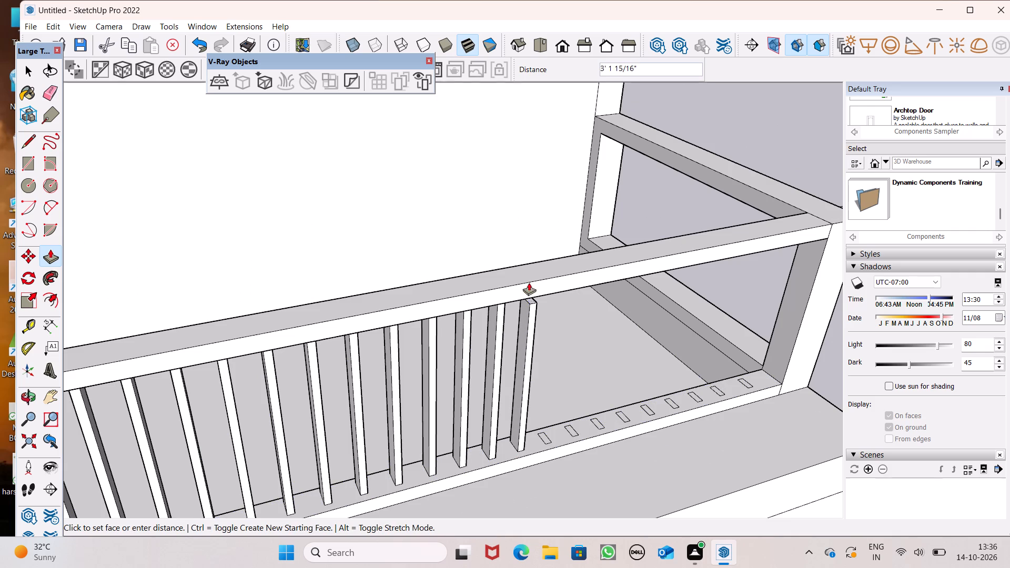
pyautogui.moveTo(529, 282); pyautogui.dragTo(529, 277)
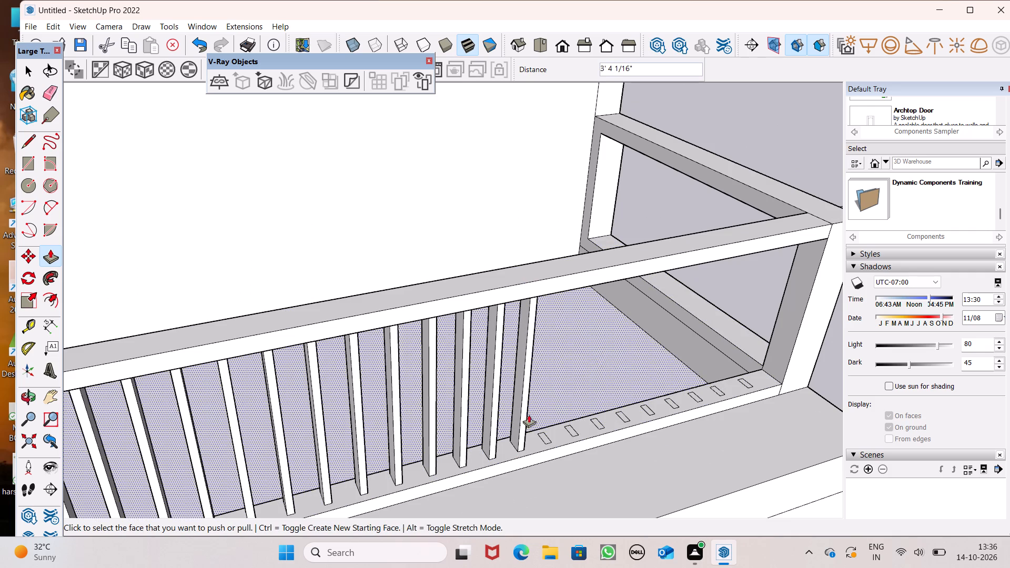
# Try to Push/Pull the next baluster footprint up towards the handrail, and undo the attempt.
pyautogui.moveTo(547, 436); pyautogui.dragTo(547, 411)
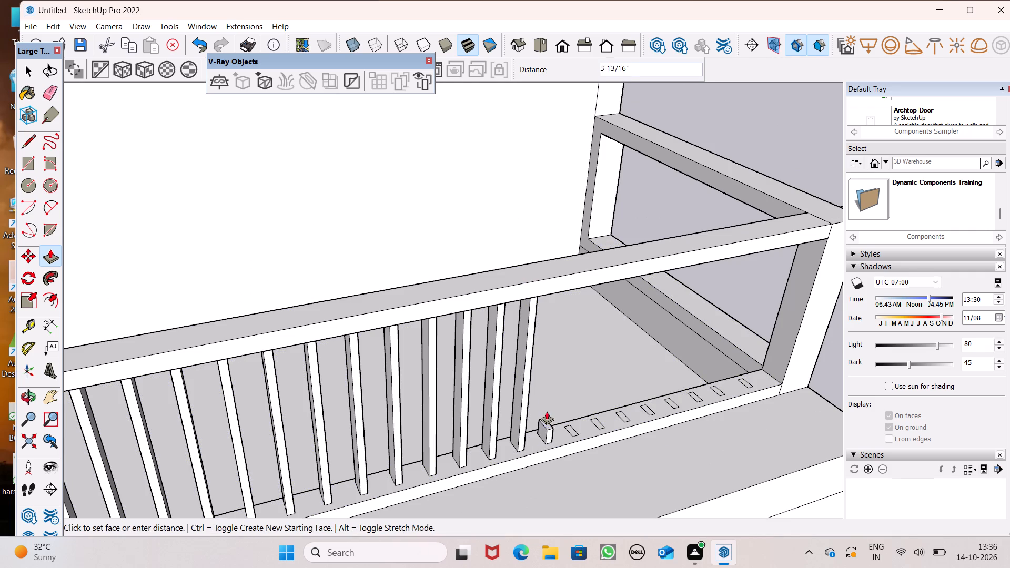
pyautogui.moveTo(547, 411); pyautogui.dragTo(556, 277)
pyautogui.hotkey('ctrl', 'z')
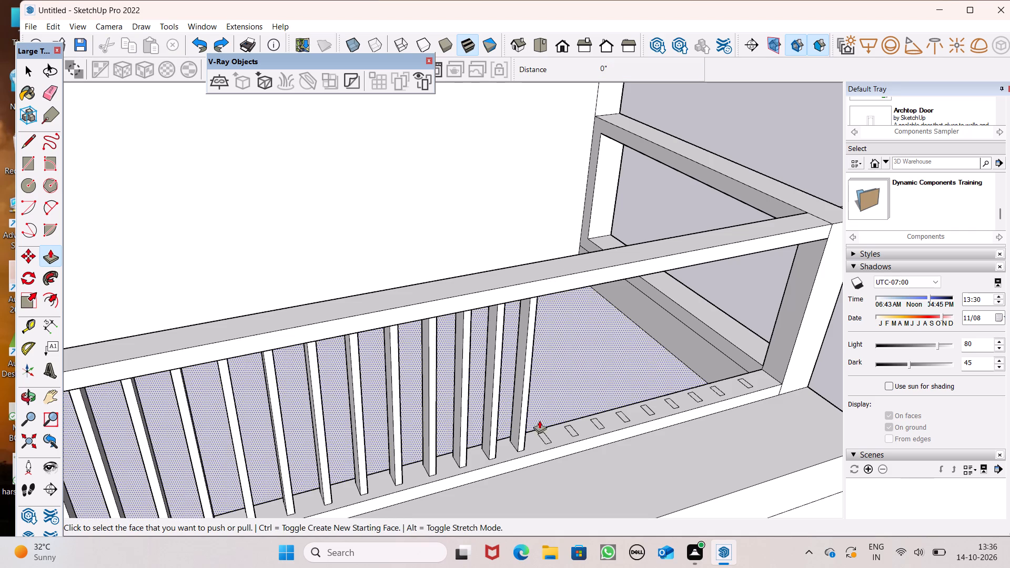
# Push/Pull the same baluster footprint up 2' 10" towards the handrail.
pyautogui.moveTo(544, 438); pyautogui.dragTo(553, 300)
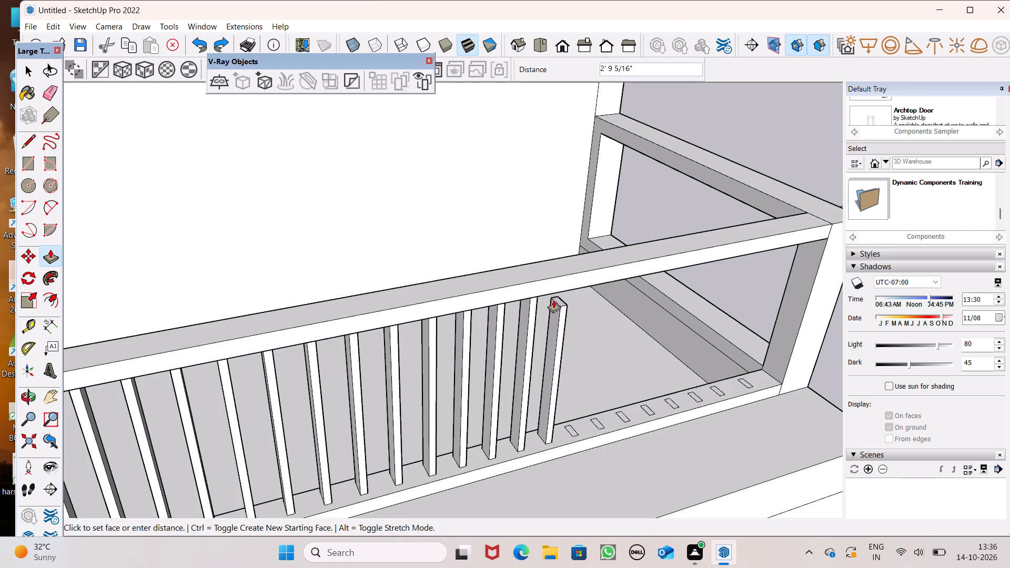
pyautogui.moveTo(553, 300); pyautogui.dragTo(563, 299)
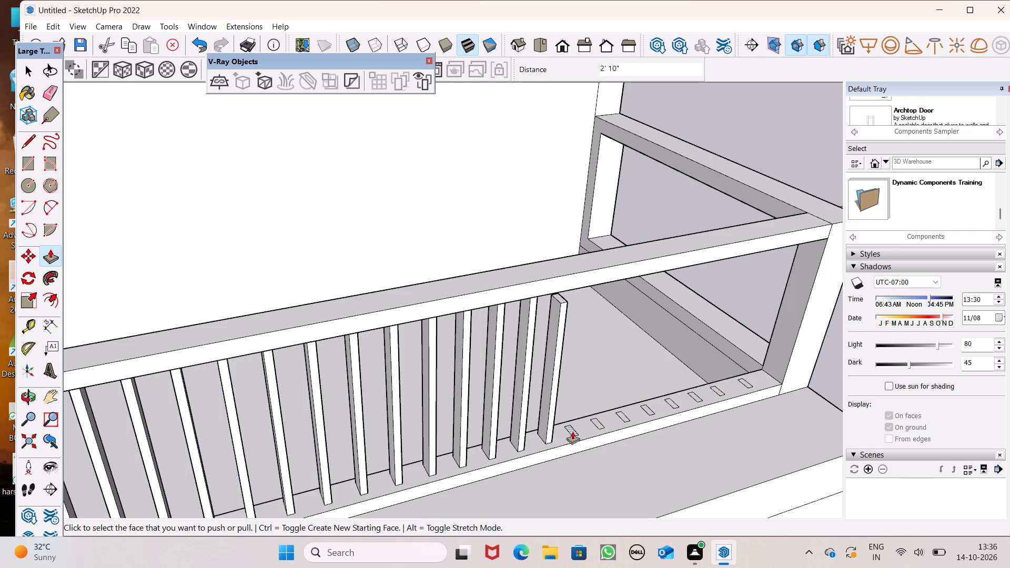
# Push/Pull the next two baluster footprints up to the handrail, the first by 3' 1 9/16" and the second by 3' 1 5/16".
pyautogui.moveTo(573, 430); pyautogui.dragTo(577, 287)
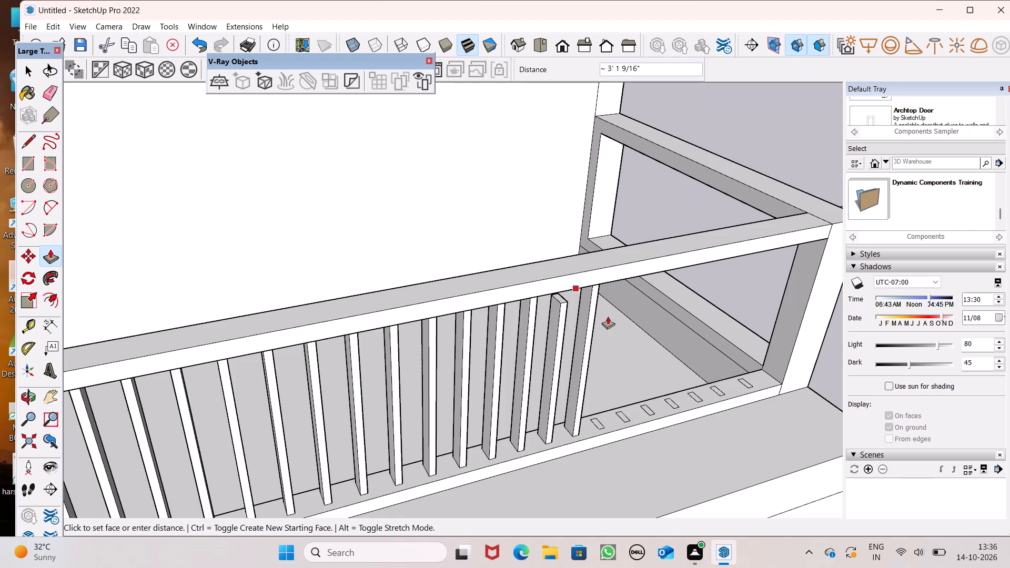
pyautogui.moveTo(597, 421); pyautogui.dragTo(588, 379)
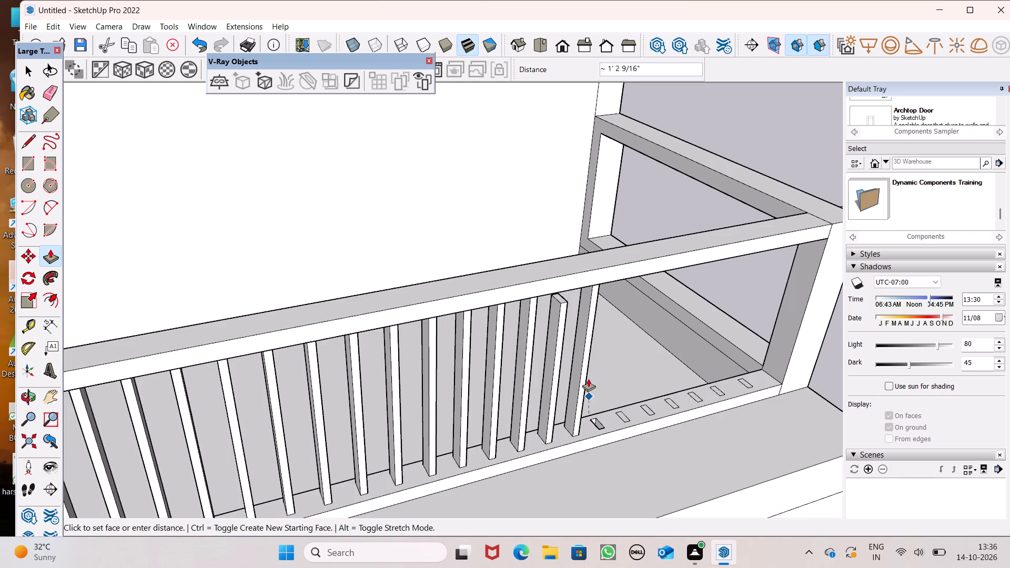
pyautogui.moveTo(588, 379); pyautogui.dragTo(615, 277)
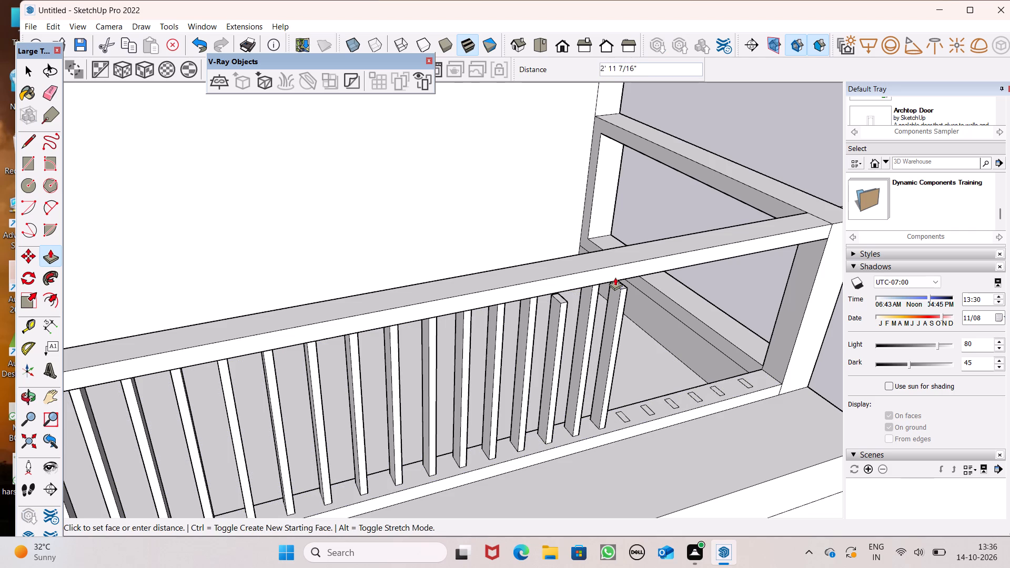
pyautogui.moveTo(615, 277); pyautogui.dragTo(618, 269)
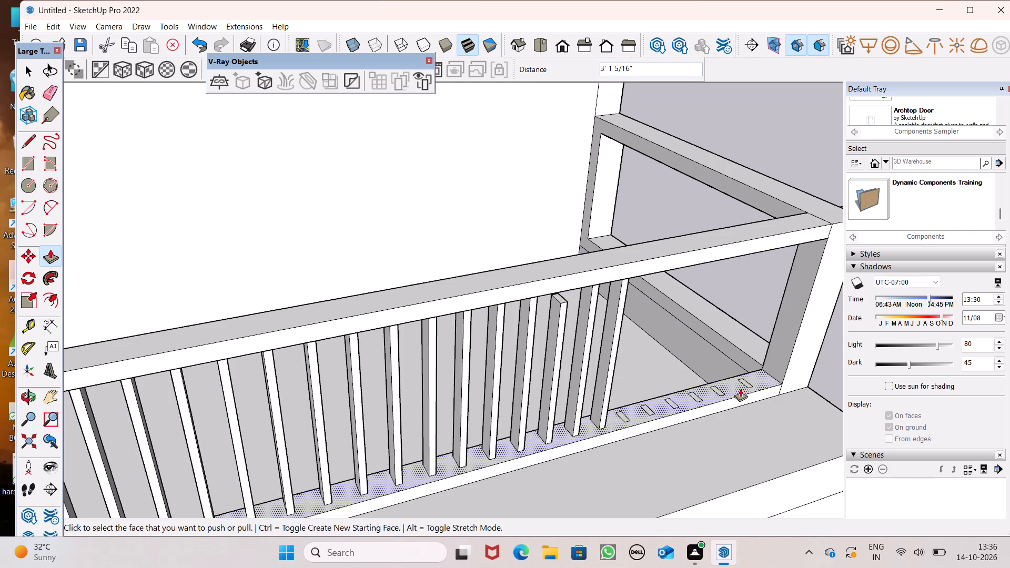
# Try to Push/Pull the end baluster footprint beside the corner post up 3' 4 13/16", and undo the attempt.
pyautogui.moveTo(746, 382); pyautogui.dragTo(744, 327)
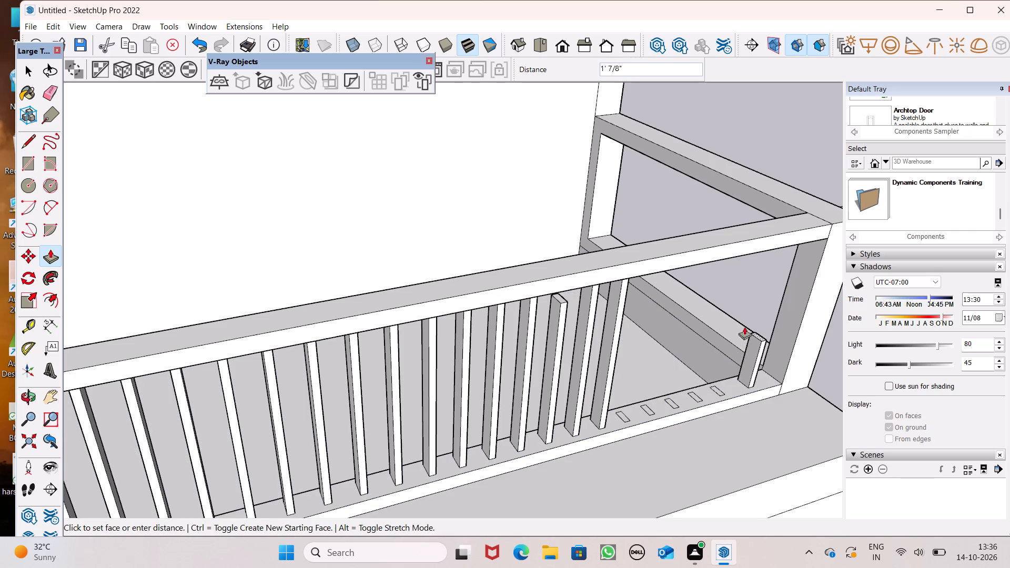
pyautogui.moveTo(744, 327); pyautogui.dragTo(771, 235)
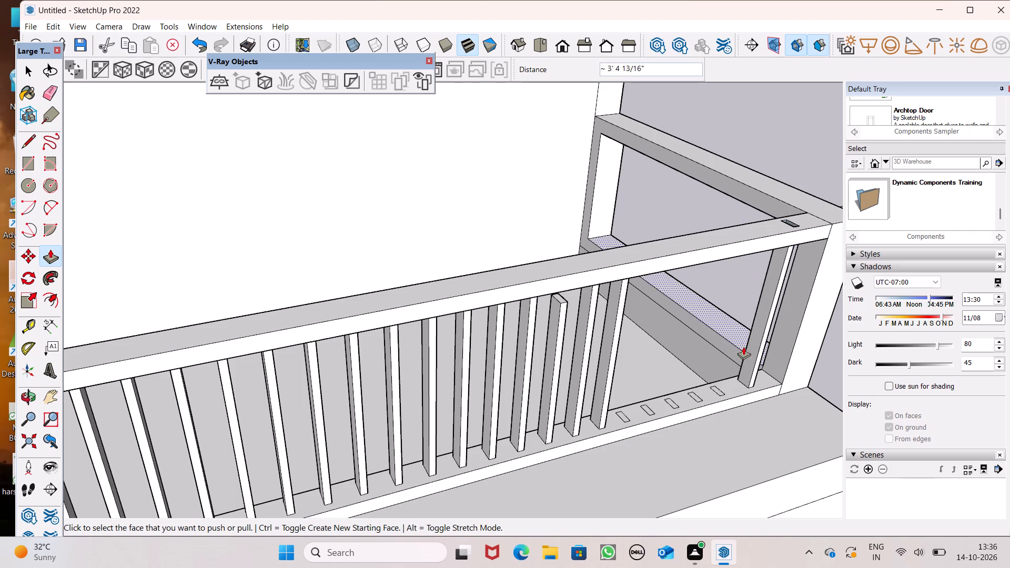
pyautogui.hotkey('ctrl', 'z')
# Push/Pull the end baluster footprint beside the corner post up 3' 4 13/16" into the handrail.
pyautogui.scroll(-5, 725, 379)
pyautogui.moveTo(741, 393); pyautogui.dragTo(703, 491, button='middle')
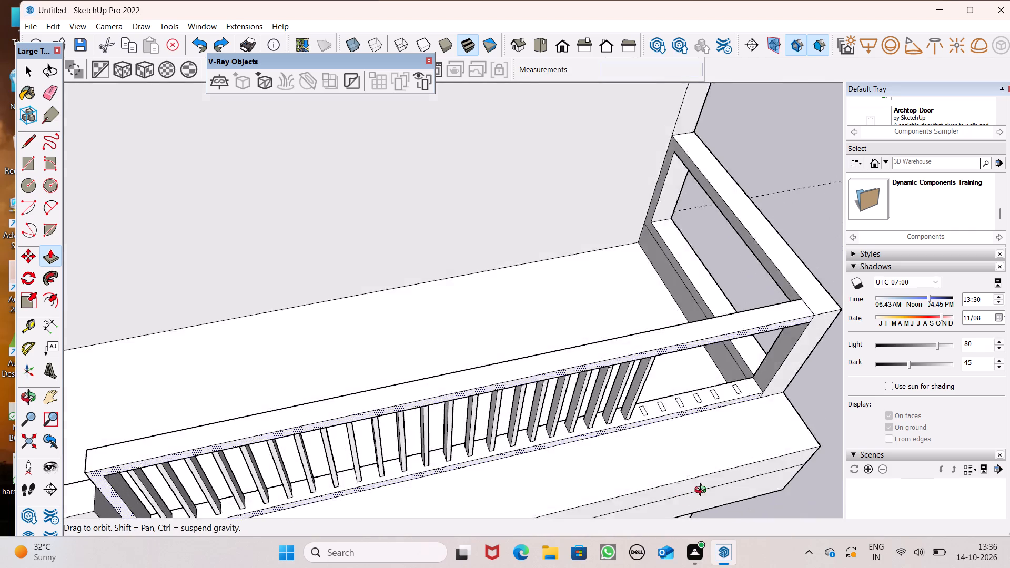
pyautogui.moveTo(703, 491); pyautogui.dragTo(670, 489, button='middle')
pyautogui.scroll(8, 723, 429)
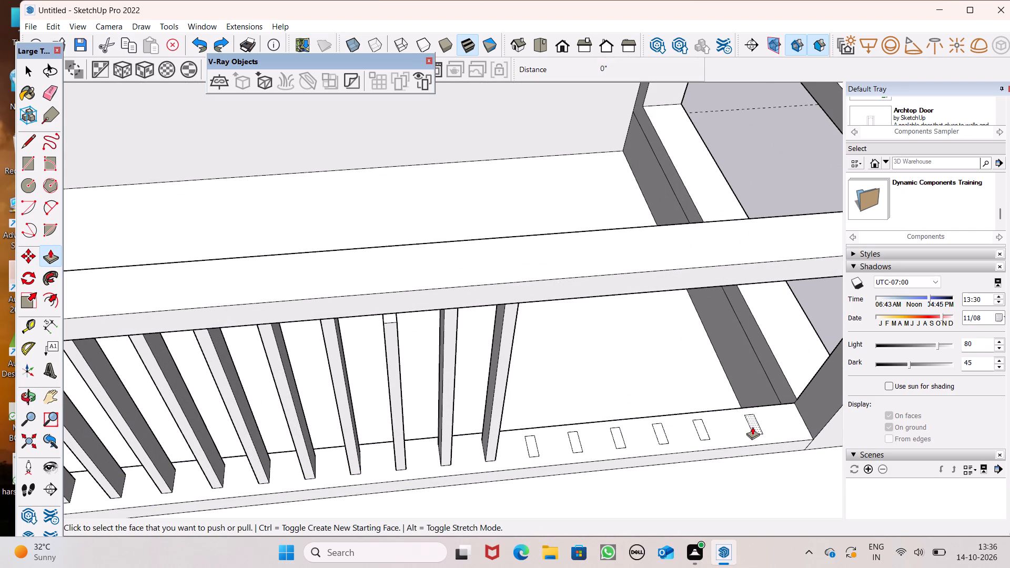
pyautogui.moveTo(754, 425); pyautogui.dragTo(790, 271)
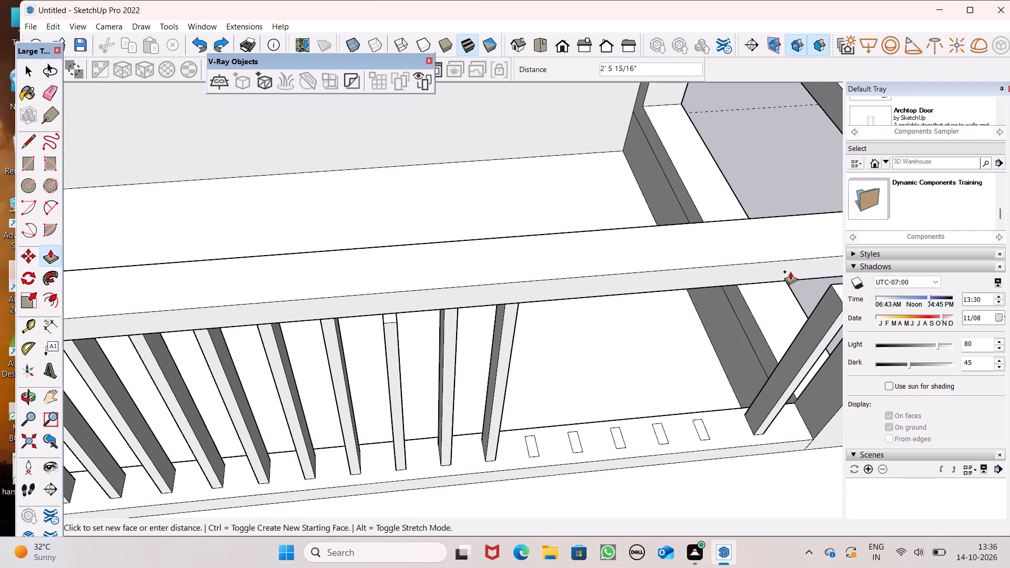
pyautogui.moveTo(790, 271); pyautogui.dragTo(793, 261)
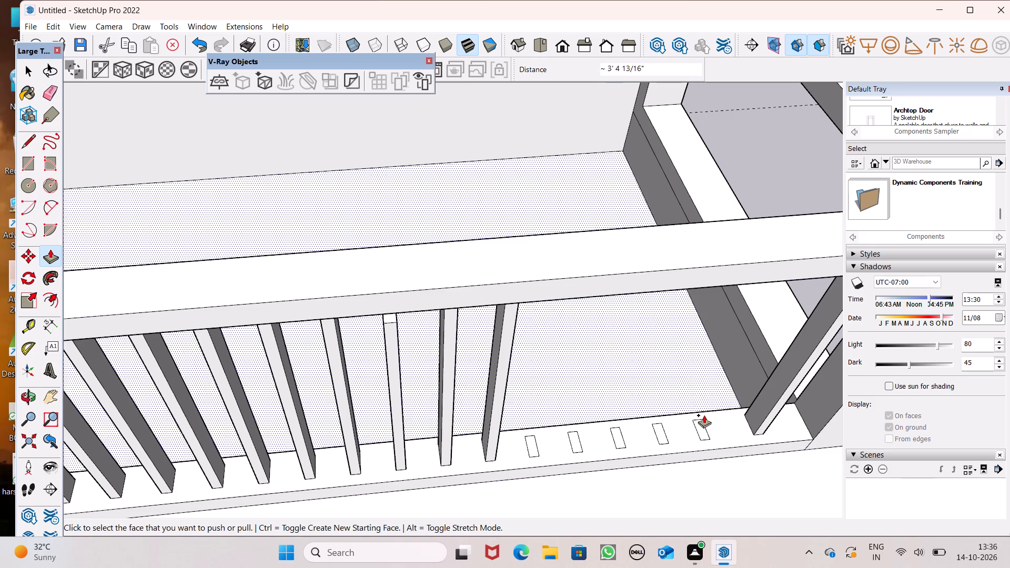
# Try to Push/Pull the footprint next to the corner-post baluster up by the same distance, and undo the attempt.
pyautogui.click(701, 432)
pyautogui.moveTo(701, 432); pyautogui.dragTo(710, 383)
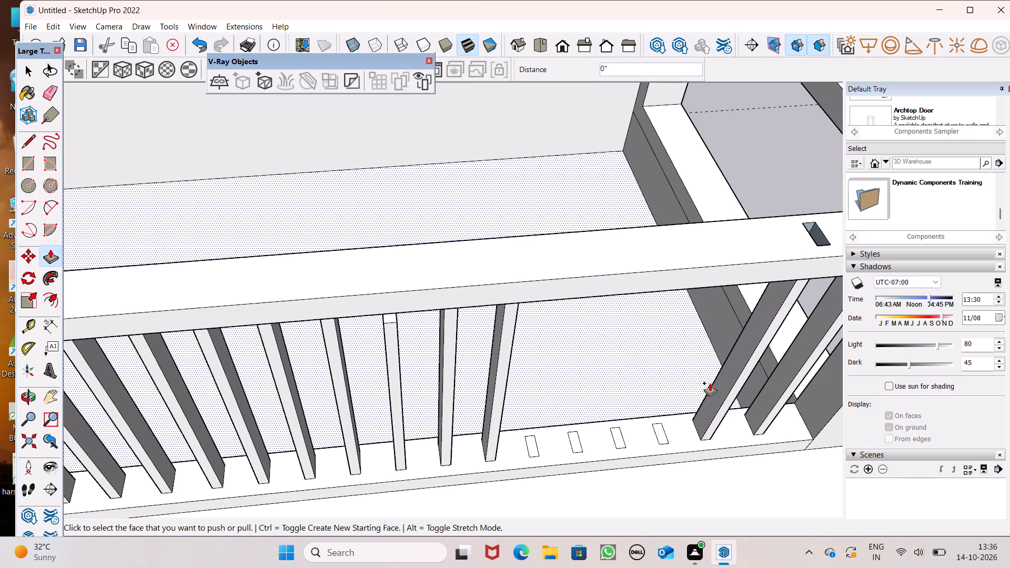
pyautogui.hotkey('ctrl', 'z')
# Working away from the corner, Push/Pull the five remaining footprints up 3' 1 9/16" to the handrail, leaving the third slightly shorter.
pyautogui.moveTo(700, 429); pyautogui.dragTo(710, 397)
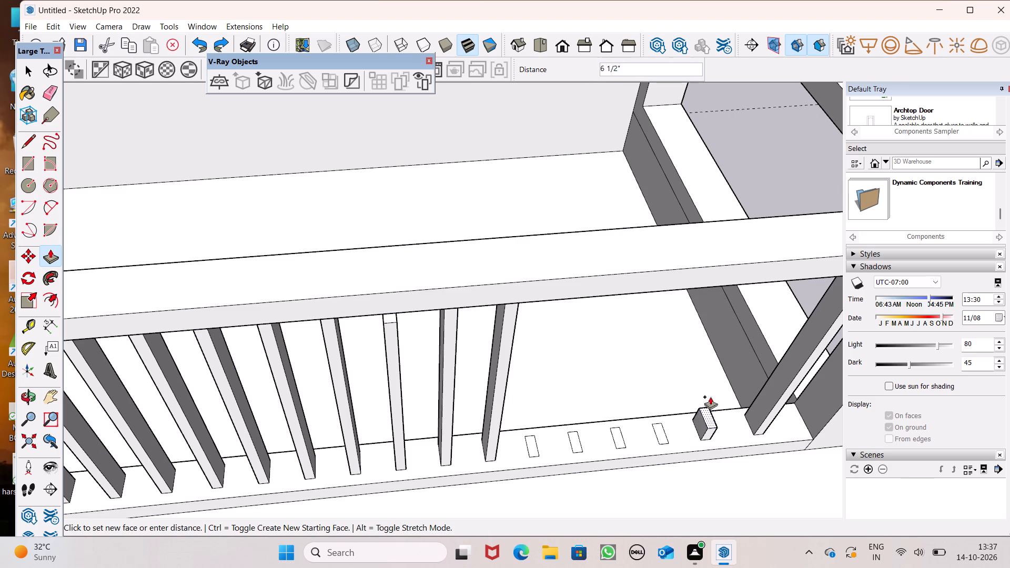
pyautogui.moveTo(710, 397); pyautogui.dragTo(770, 281)
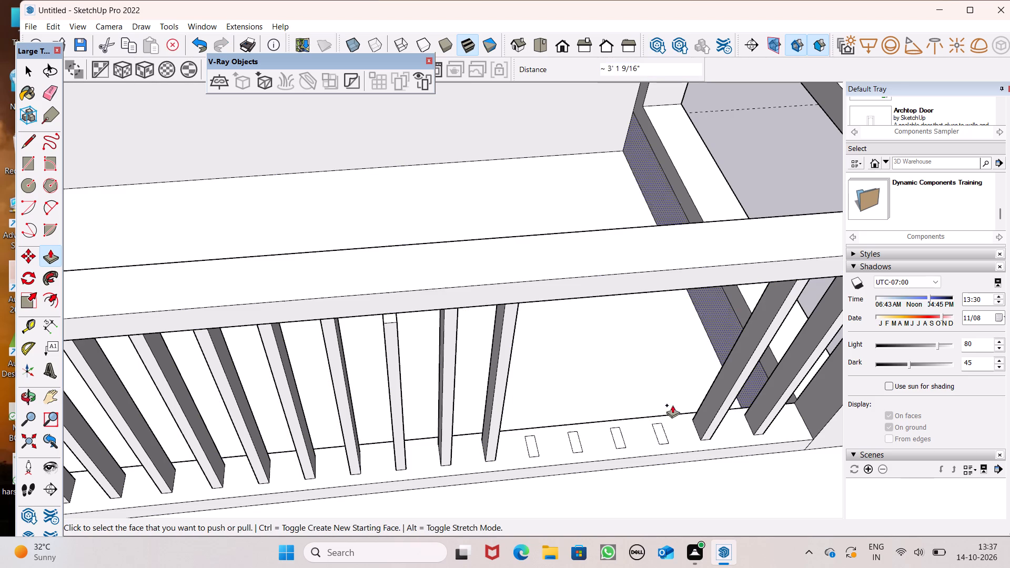
pyautogui.moveTo(664, 434); pyautogui.dragTo(736, 280)
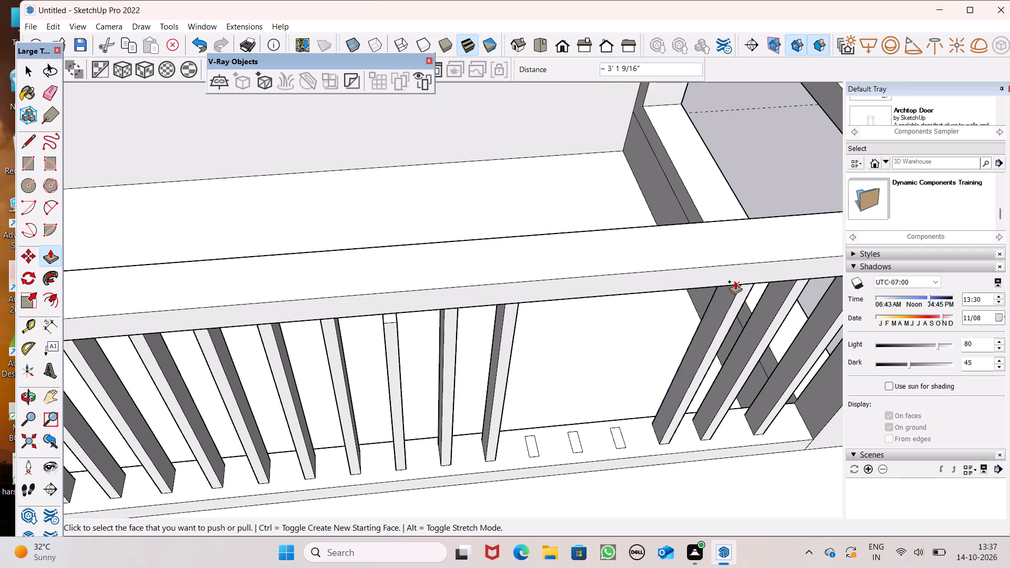
pyautogui.moveTo(619, 440); pyautogui.dragTo(664, 330)
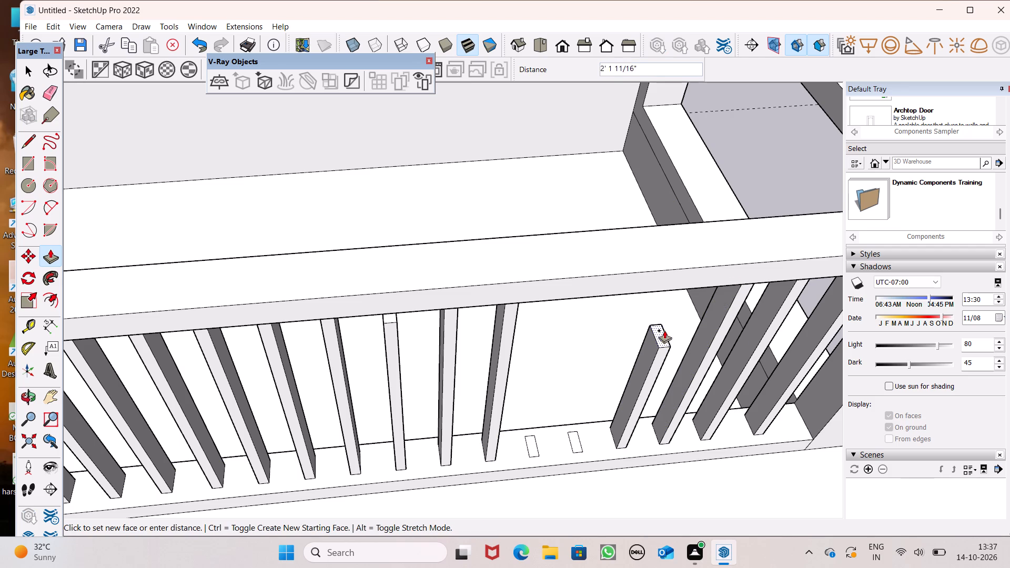
pyautogui.moveTo(664, 330); pyautogui.dragTo(679, 282)
pyautogui.moveTo(577, 445); pyautogui.dragTo(577, 447)
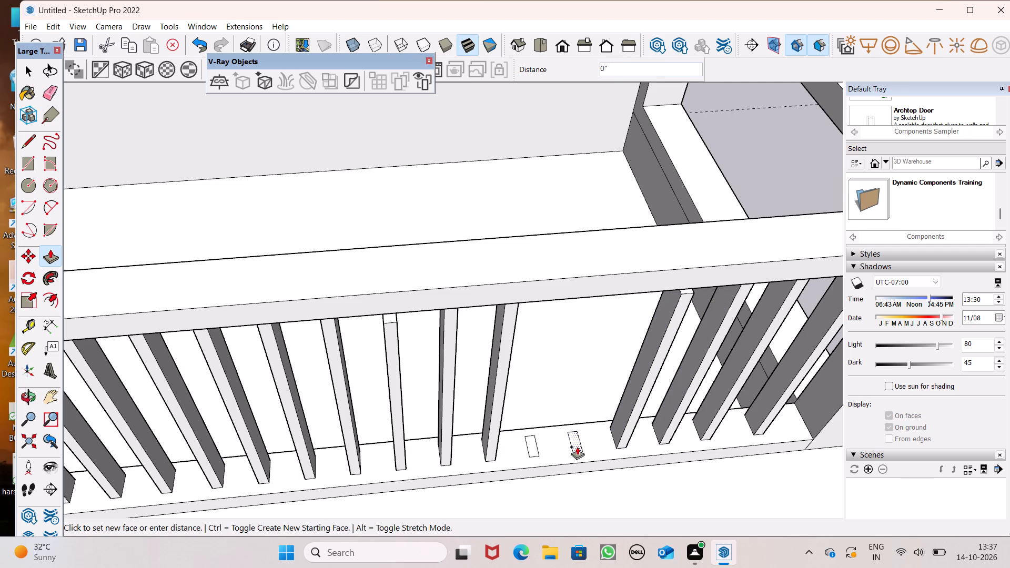
pyautogui.moveTo(577, 447); pyautogui.dragTo(638, 289)
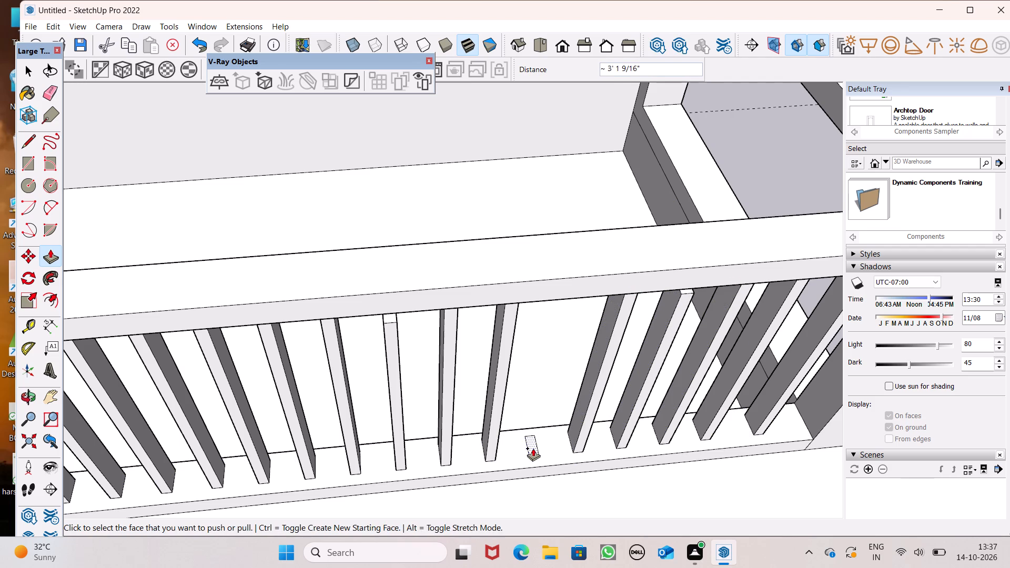
pyautogui.moveTo(533, 448); pyautogui.dragTo(580, 297)
# Push/Pull the top of the 2' 10" baluster in the middle of the railing up 2 7/8" towards the handrail.
pyautogui.scroll(-2, 558, 381)
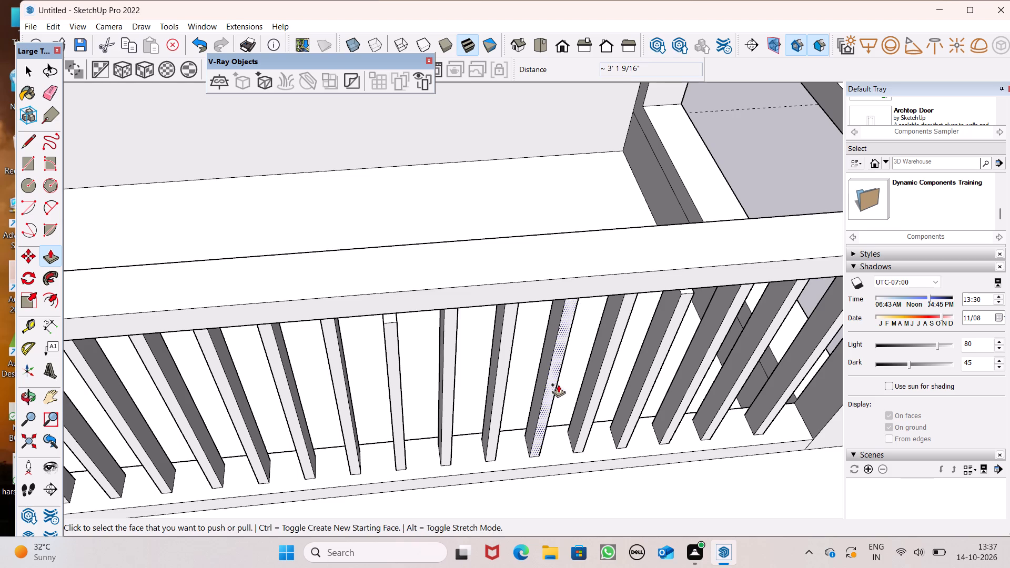
pyautogui.scroll(-5, 558, 384)
pyautogui.moveTo(537, 437); pyautogui.dragTo(617, 262, button='middle')
pyautogui.scroll(5, 584, 252)
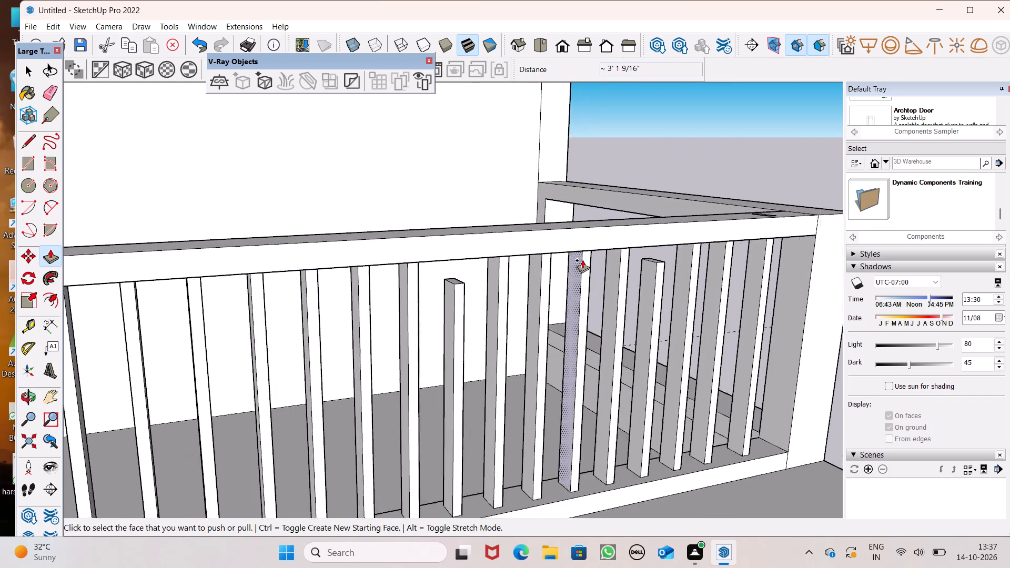
pyautogui.scroll(2, 582, 260)
pyautogui.scroll(5, 447, 267)
pyautogui.scroll(-10, 432, 319)
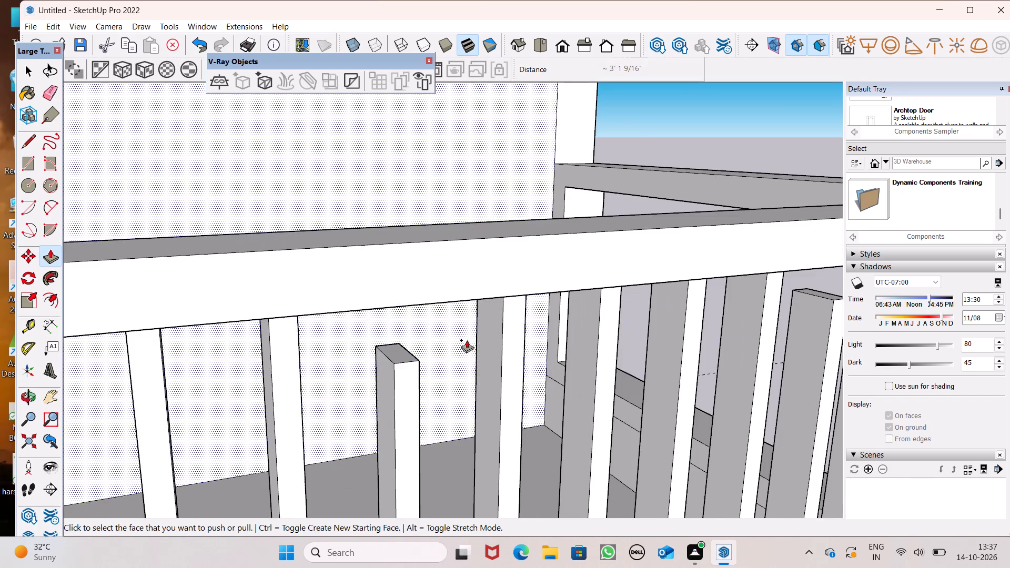
pyautogui.moveTo(488, 347); pyautogui.dragTo(588, 262, button='middle')
pyautogui.scroll(5, 527, 268)
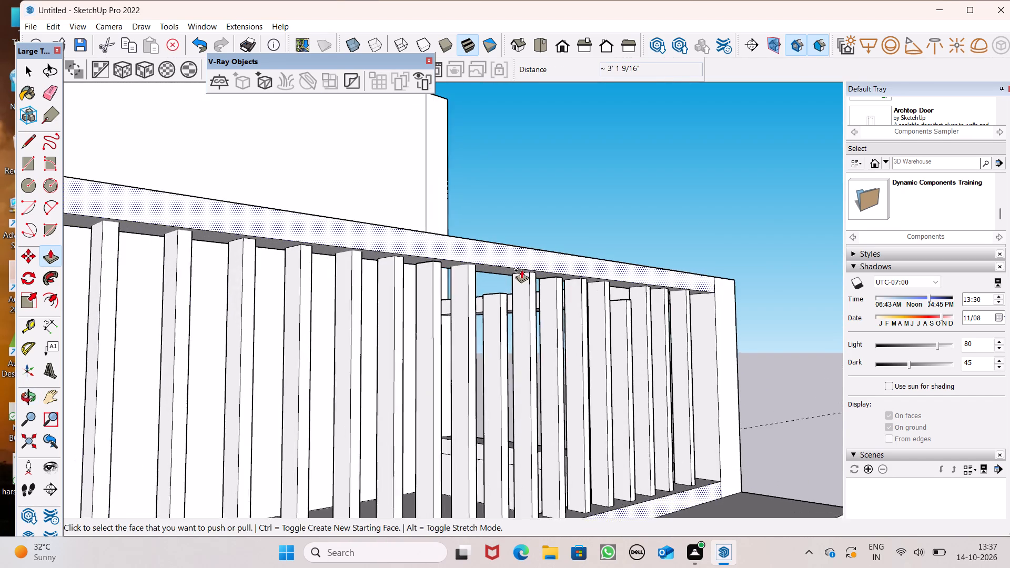
pyautogui.scroll(4, 521, 270)
pyautogui.moveTo(508, 313); pyautogui.dragTo(506, 357, button='middle')
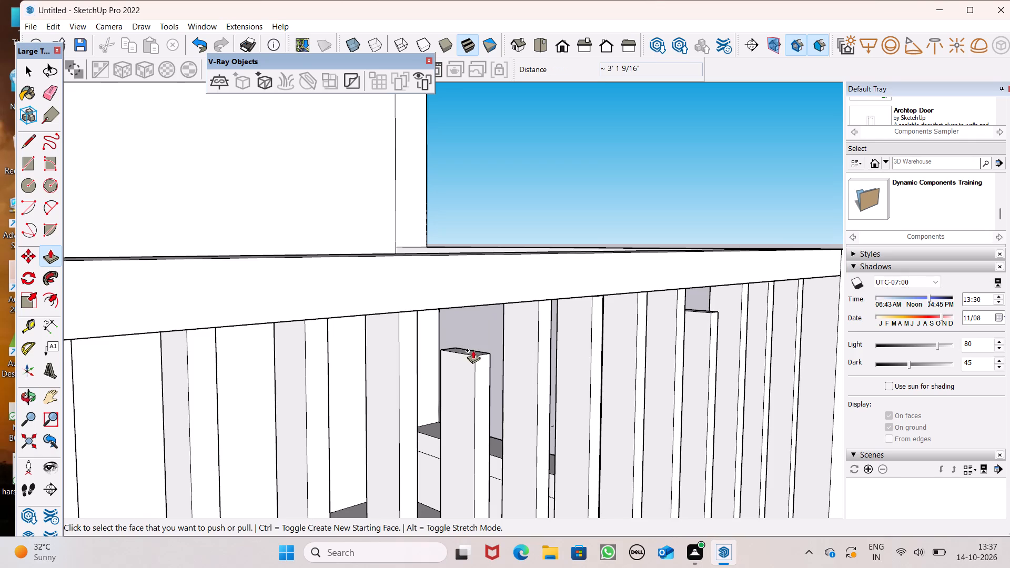
pyautogui.moveTo(475, 357); pyautogui.dragTo(466, 419, button='middle')
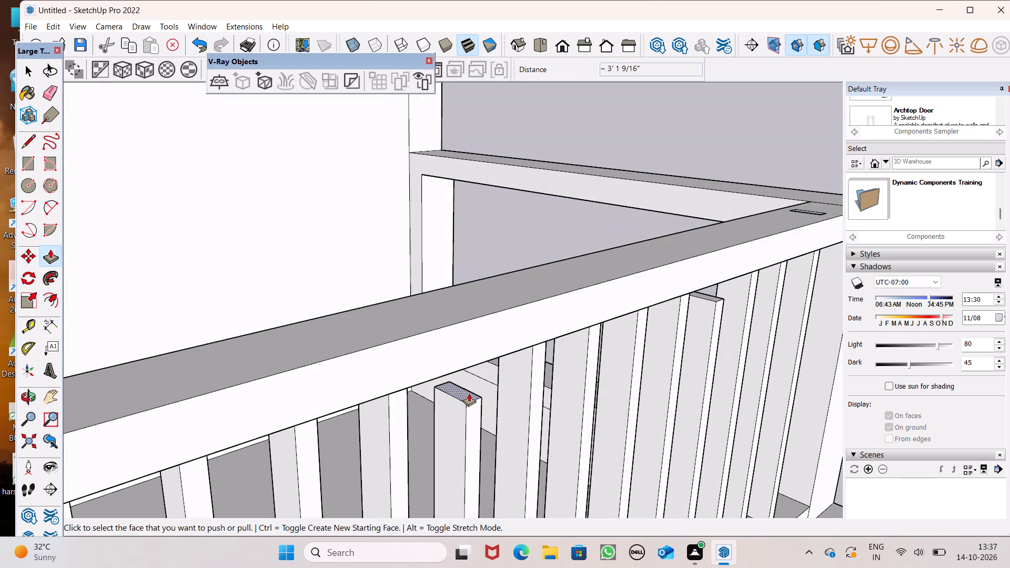
pyautogui.moveTo(469, 394); pyautogui.dragTo(469, 356)
# Push/Pull the top of the same baluster up a further 11/16" to the handrail.
pyautogui.scroll(-6, 454, 280)
pyautogui.scroll(1, 496, 376)
pyautogui.moveTo(496, 376); pyautogui.dragTo(466, 310, button='middle')
pyautogui.scroll(1, 457, 267)
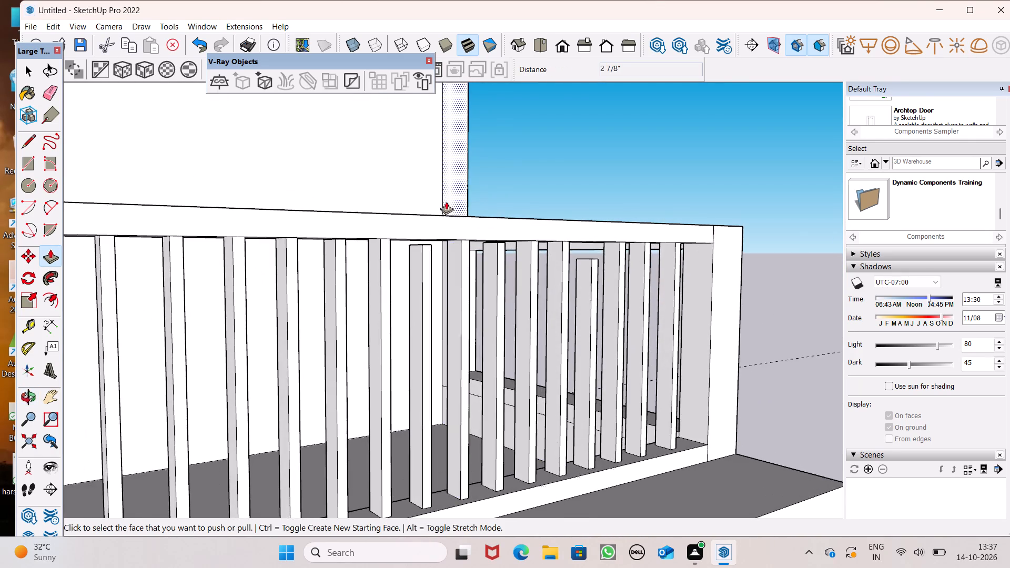
pyautogui.scroll(6, 445, 199)
pyautogui.scroll(8, 406, 287)
pyautogui.moveTo(363, 356); pyautogui.dragTo(361, 329)
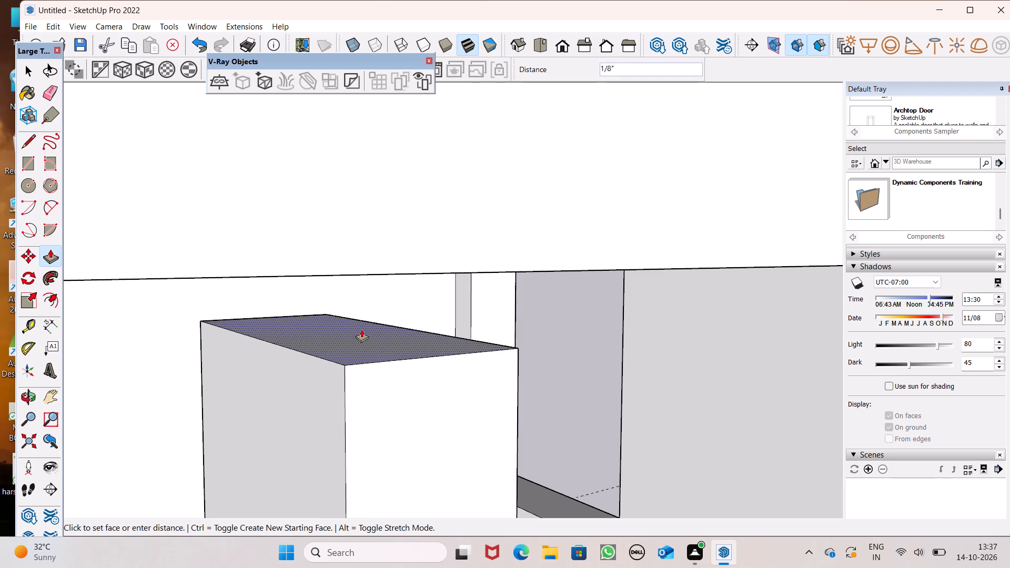
pyautogui.moveTo(361, 329); pyautogui.dragTo(363, 262)
# Push/Pull the top of the slightly short baluster two places nearer the corner post up 1/4" to the handrail's underside.
pyautogui.scroll(-3, 417, 253)
pyautogui.scroll(1, 416, 279)
pyautogui.scroll(-2, 415, 283)
pyautogui.scroll(-7, 433, 323)
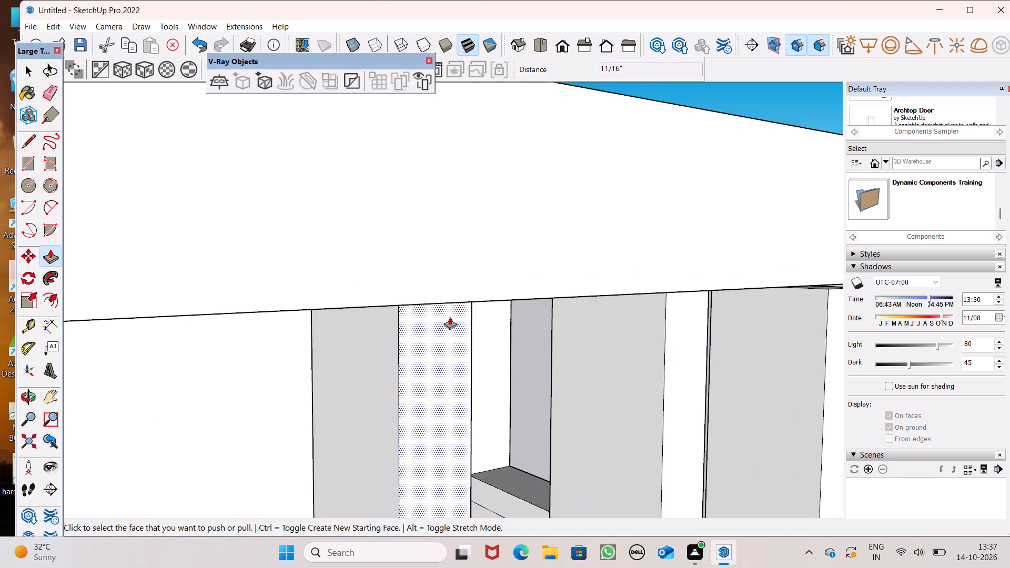
pyautogui.scroll(-11, 450, 317)
pyautogui.scroll(3, 652, 270)
pyautogui.scroll(-1, 671, 289)
pyautogui.scroll(2, 671, 289)
pyautogui.scroll(5, 570, 307)
pyautogui.scroll(1, 629, 320)
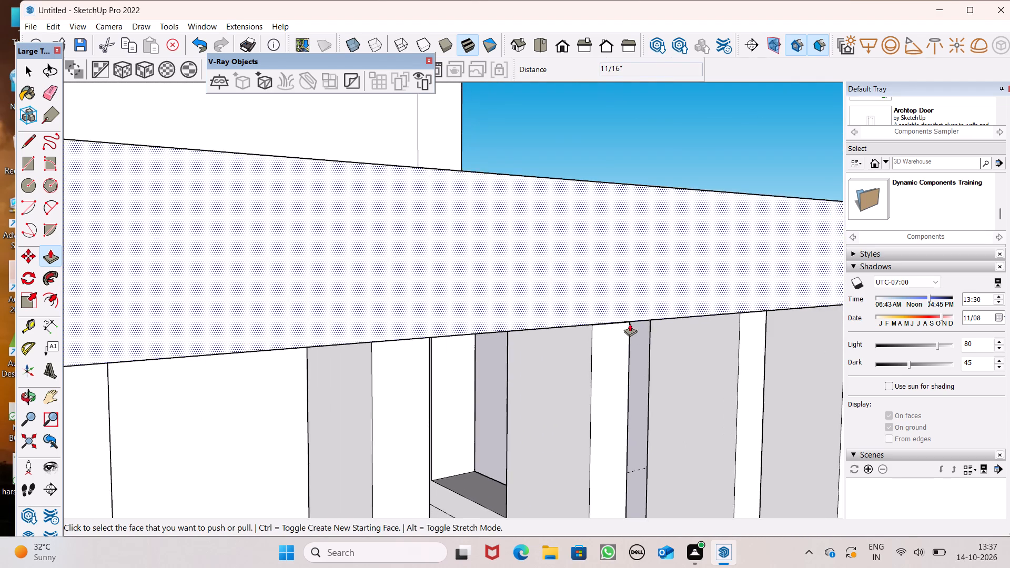
pyautogui.moveTo(630, 325); pyautogui.dragTo(584, 302, button='middle')
pyautogui.scroll(3, 585, 302)
pyautogui.scroll(-1, 580, 324)
pyautogui.scroll(5, 580, 324)
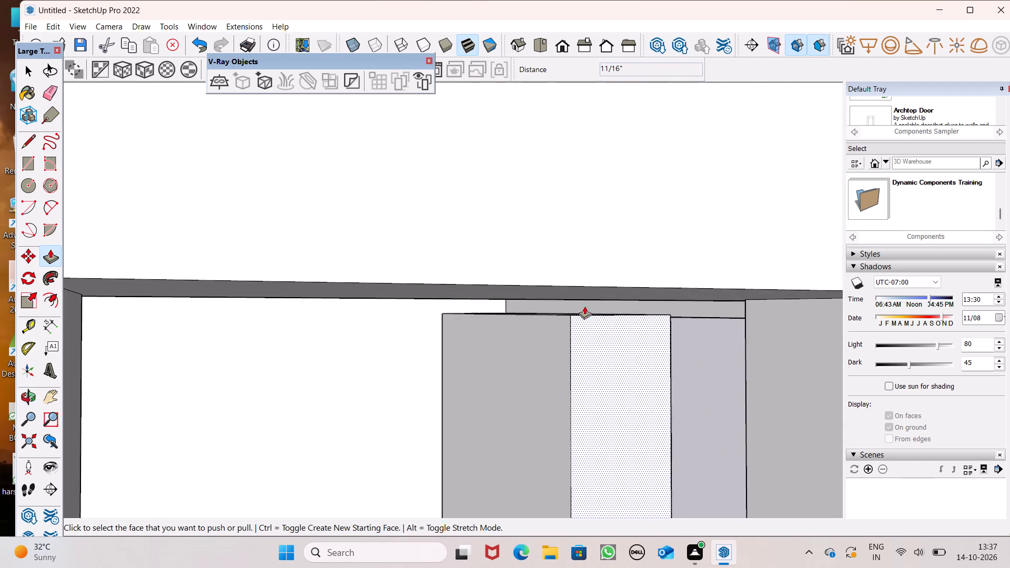
pyautogui.scroll(7, 580, 300)
pyautogui.moveTo(530, 391); pyautogui.dragTo(541, 280)
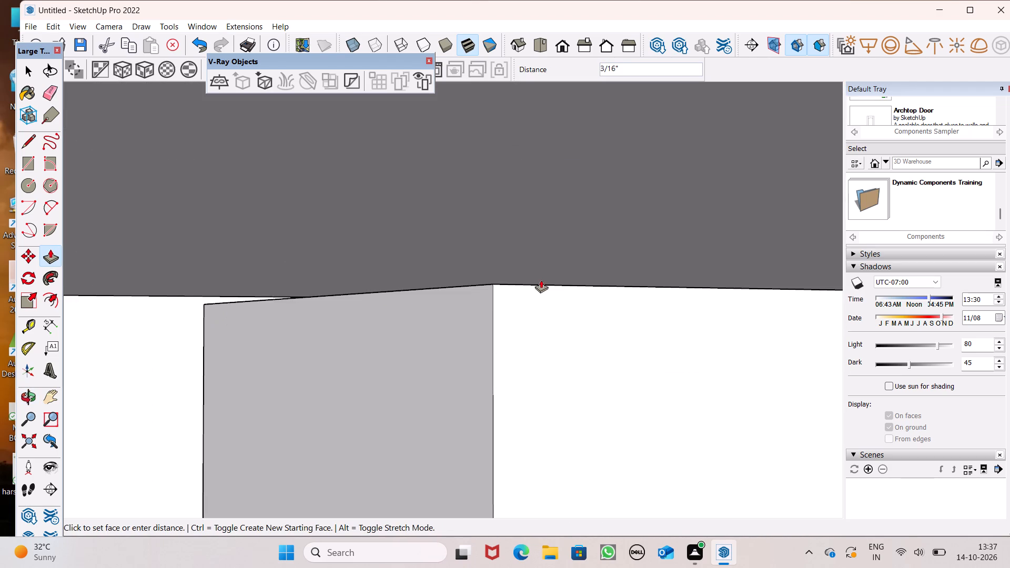
pyautogui.moveTo(541, 280); pyautogui.dragTo(549, 262)
# Push/Pull the top of the short baluster, third from the corner post, up 2 13/16" to the handrail.
pyautogui.scroll(-10, 496, 320)
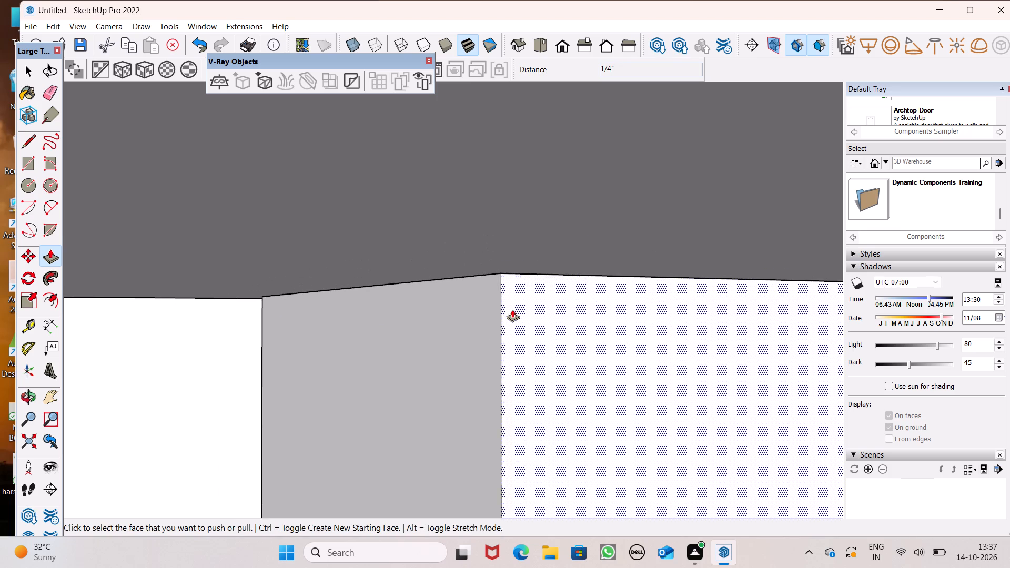
pyautogui.scroll(-20, 512, 309)
pyautogui.scroll(-3, 512, 309)
pyautogui.scroll(-3, 578, 326)
pyautogui.scroll(1, 578, 326)
pyautogui.scroll(-5, 578, 326)
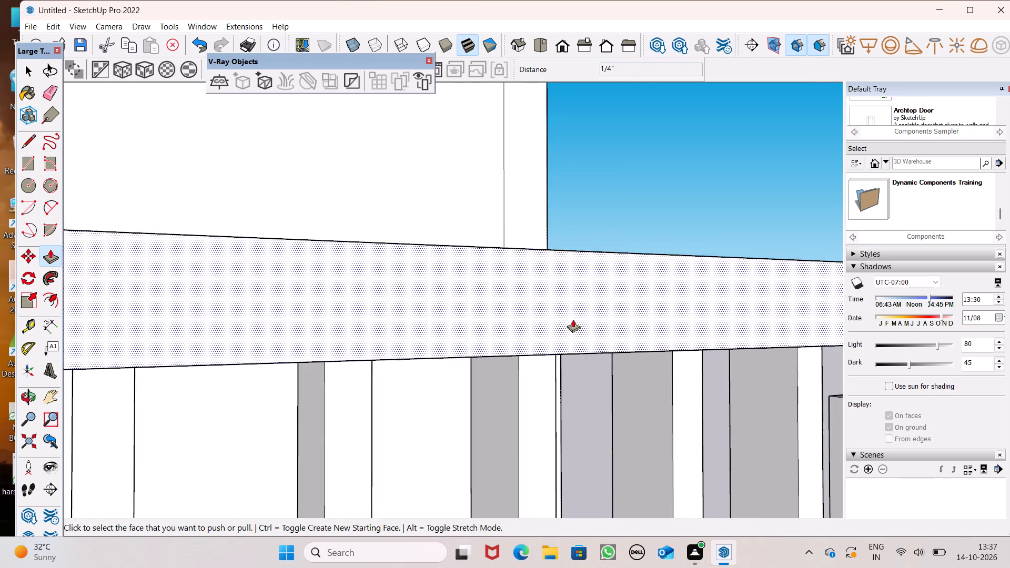
pyautogui.scroll(-7, 573, 319)
pyautogui.moveTo(812, 395); pyautogui.dragTo(708, 397, button='middle')
pyautogui.scroll(-4, 603, 313)
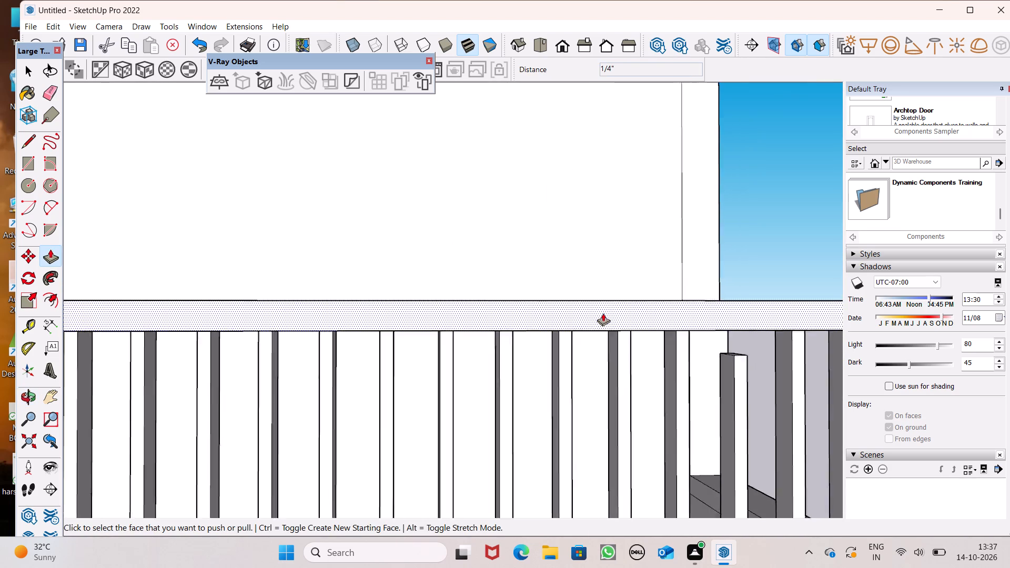
pyautogui.scroll(-3, 603, 313)
pyautogui.moveTo(639, 383); pyautogui.dragTo(670, 496, button='middle')
pyautogui.scroll(8, 755, 457)
pyautogui.scroll(1, 731, 418)
pyautogui.moveTo(731, 418); pyautogui.dragTo(789, 273, button='middle')
pyautogui.scroll(5, 576, 469)
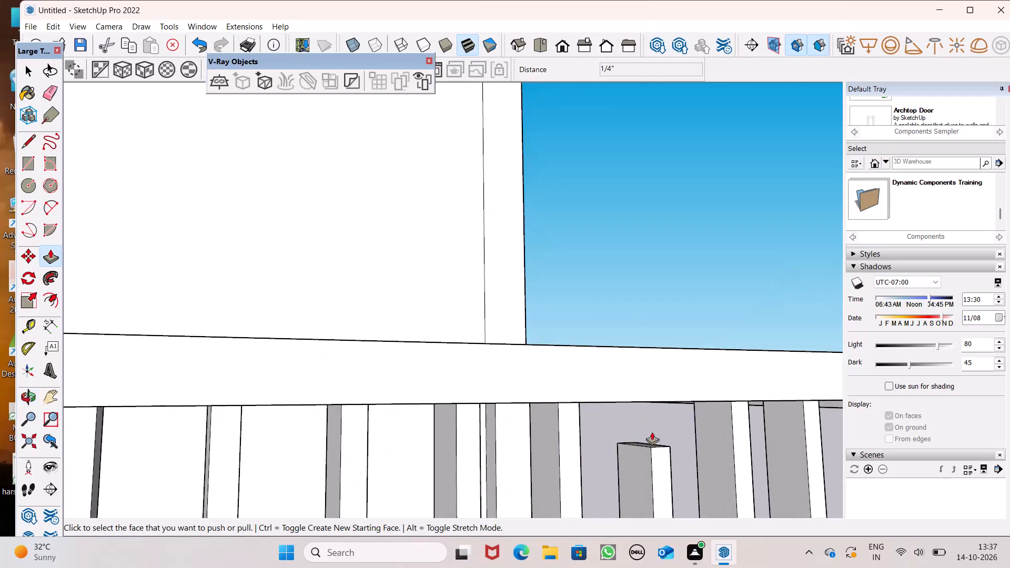
pyautogui.scroll(2, 652, 432)
pyautogui.scroll(-20, 655, 433)
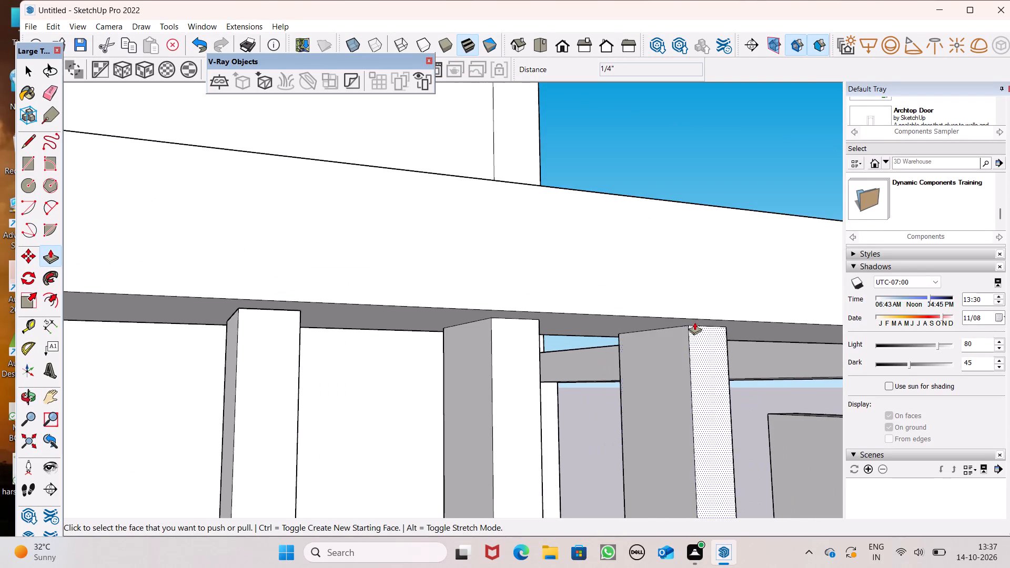
pyautogui.scroll(-6, 679, 334)
pyautogui.moveTo(682, 362); pyautogui.dragTo(709, 438, button='middle')
pyautogui.scroll(-4, 712, 327)
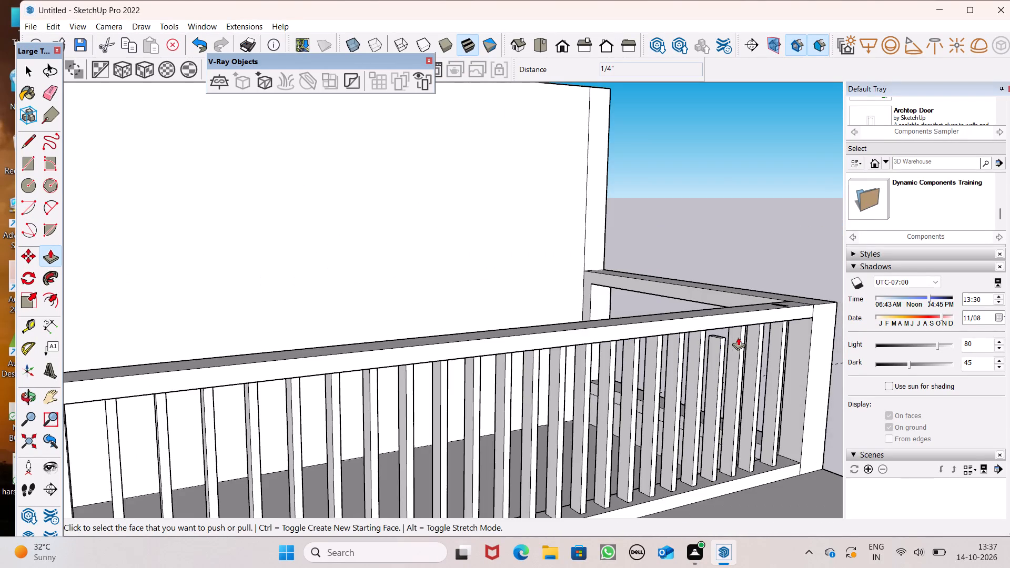
pyautogui.scroll(17, 721, 320)
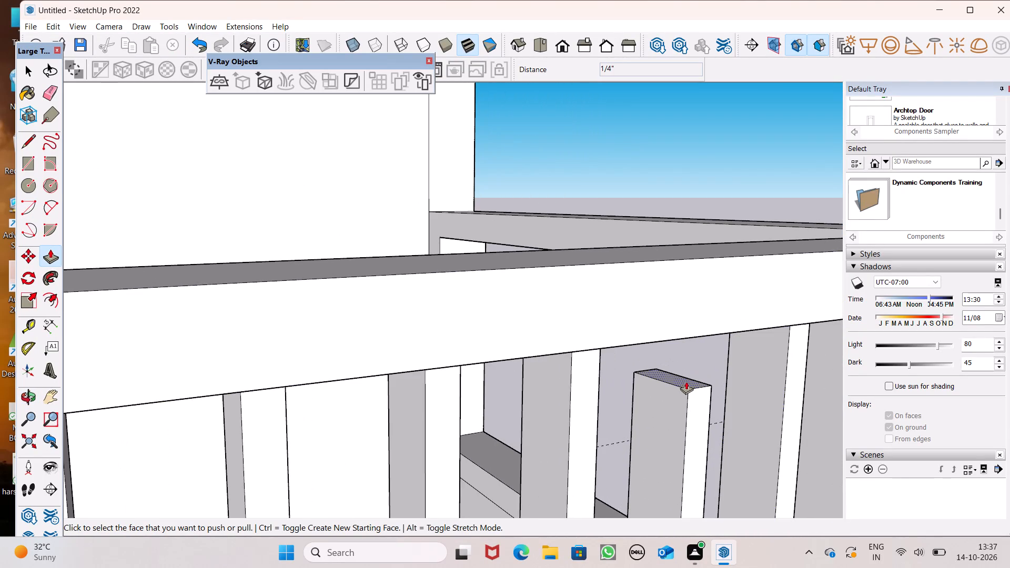
pyautogui.moveTo(684, 383); pyautogui.dragTo(682, 322)
# Draw a line about 13/16" long along the edge of the rectangular hole in the handrail's top to close it with a face.
pyautogui.scroll(-6, 681, 391)
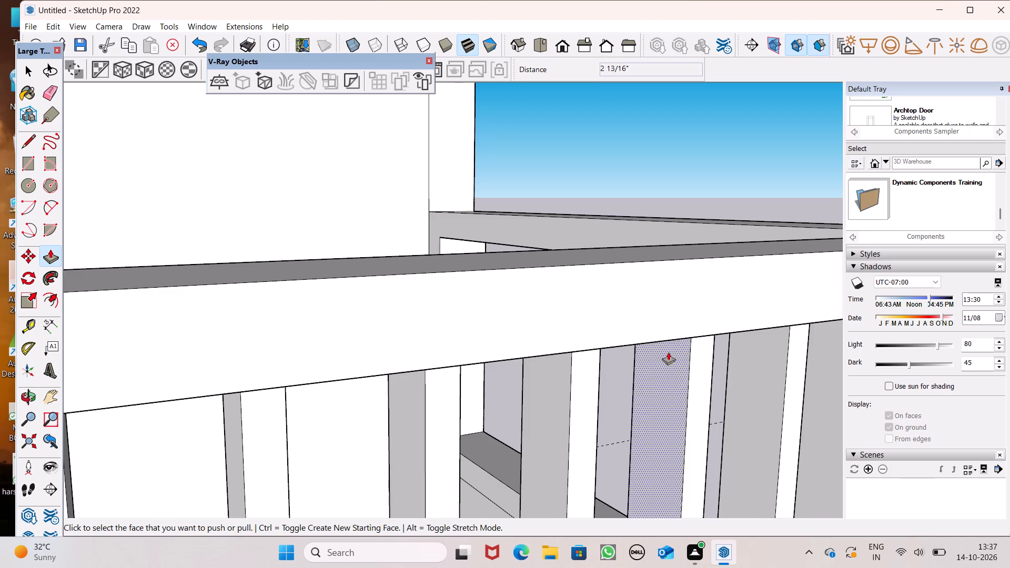
pyautogui.scroll(-11, 663, 320)
pyautogui.moveTo(694, 392); pyautogui.dragTo(662, 266, button='middle')
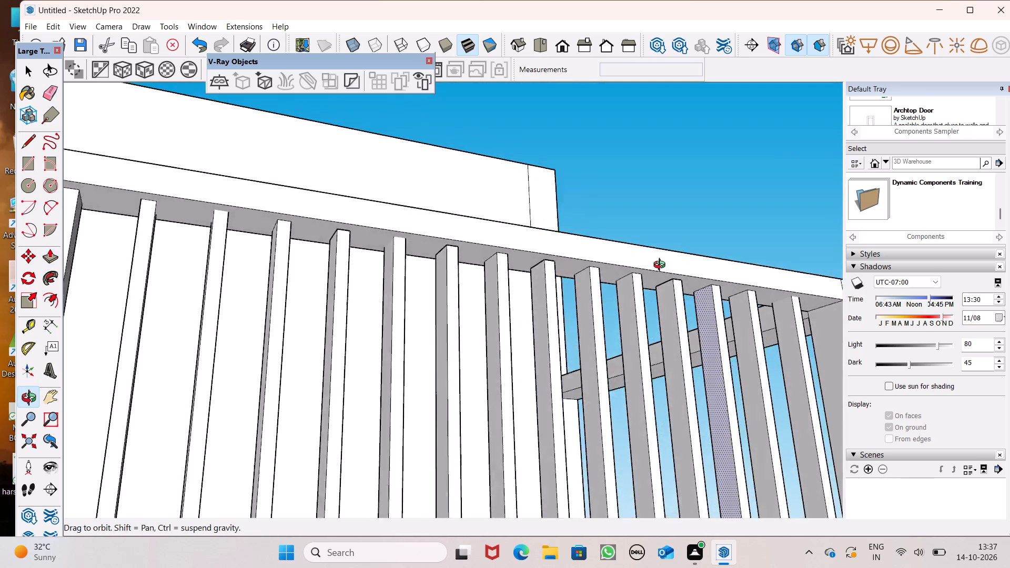
pyautogui.moveTo(662, 266); pyautogui.dragTo(575, 452, button='middle')
pyautogui.scroll(1, 599, 375)
pyautogui.scroll(-5, 599, 388)
pyautogui.scroll(-5, 645, 375)
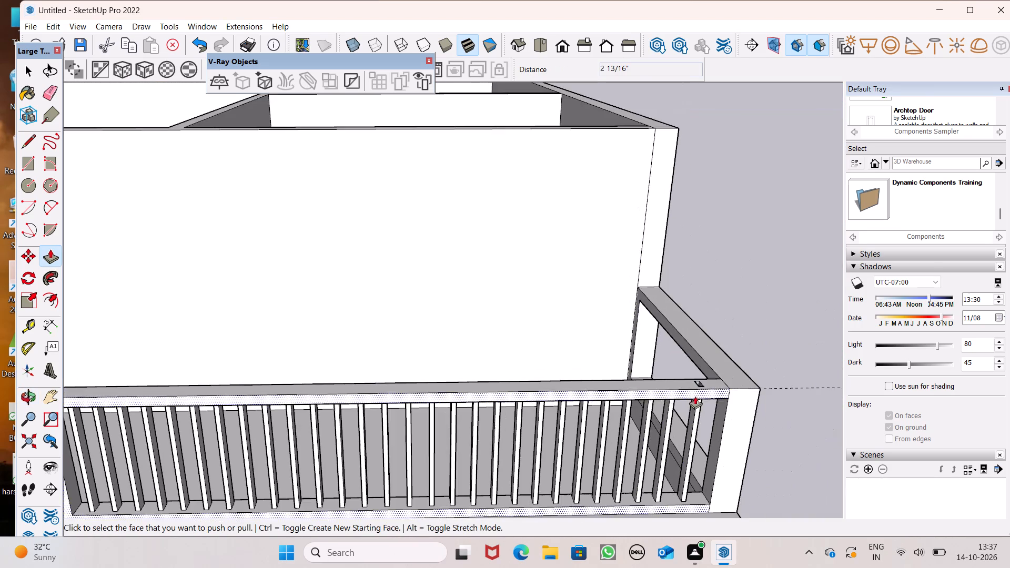
pyautogui.scroll(5, 723, 356)
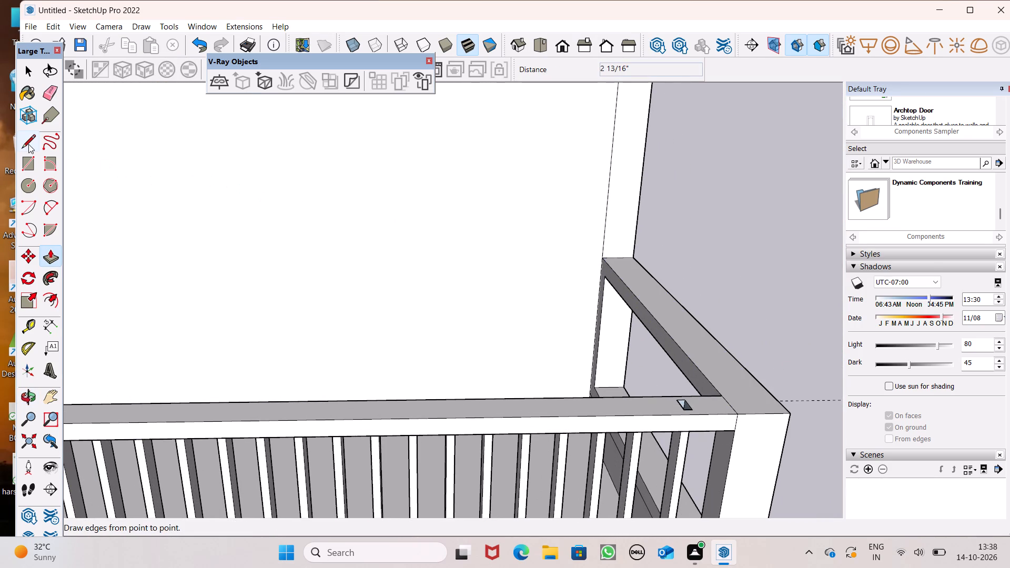
pyautogui.click(28, 143)
pyautogui.scroll(5, 661, 438)
pyautogui.scroll(-5, 676, 424)
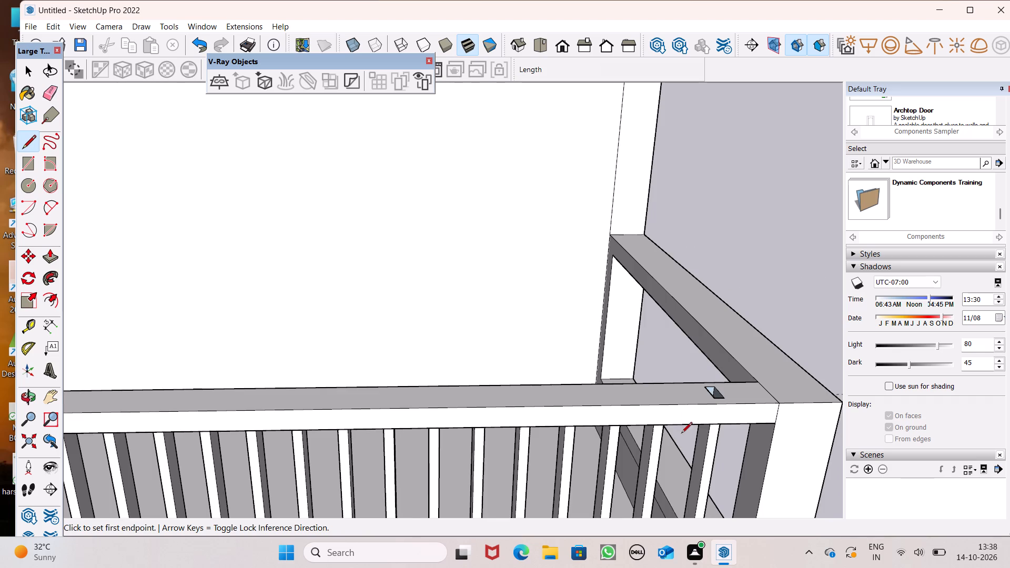
pyautogui.scroll(2, 713, 408)
pyautogui.moveTo(725, 401); pyautogui.dragTo(736, 453, button='middle')
pyautogui.scroll(6, 748, 319)
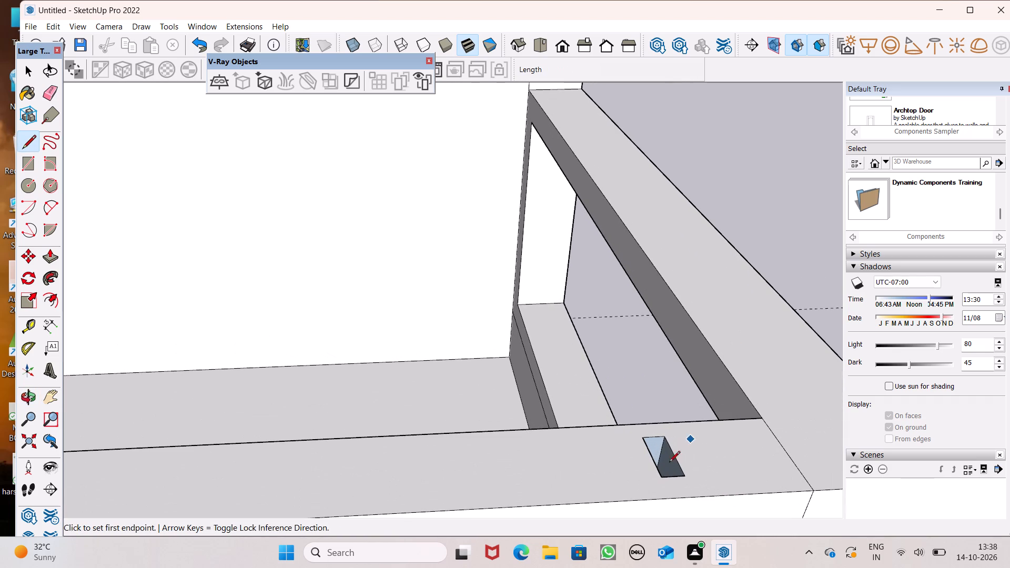
pyautogui.click(653, 453)
pyautogui.click(656, 466)
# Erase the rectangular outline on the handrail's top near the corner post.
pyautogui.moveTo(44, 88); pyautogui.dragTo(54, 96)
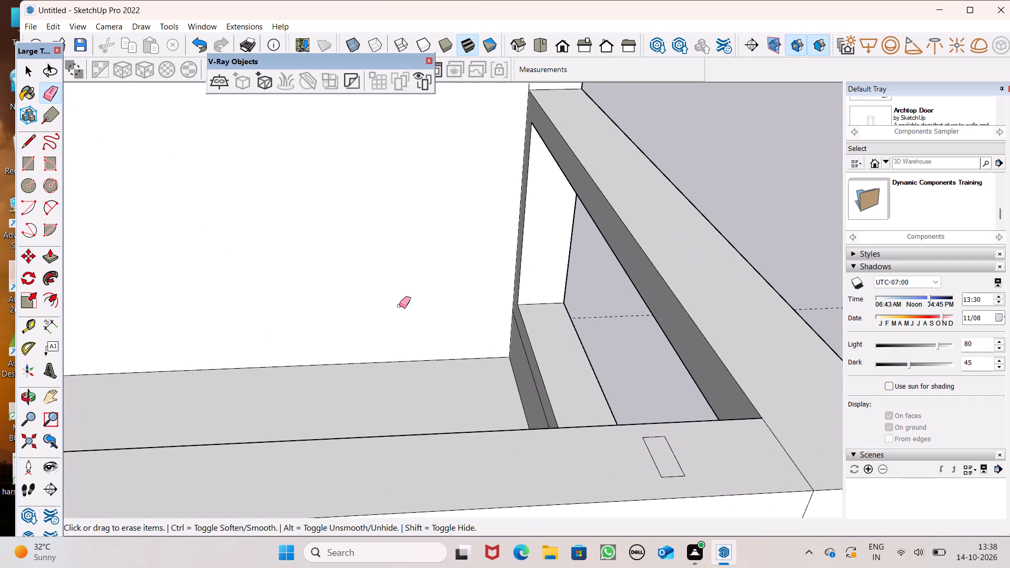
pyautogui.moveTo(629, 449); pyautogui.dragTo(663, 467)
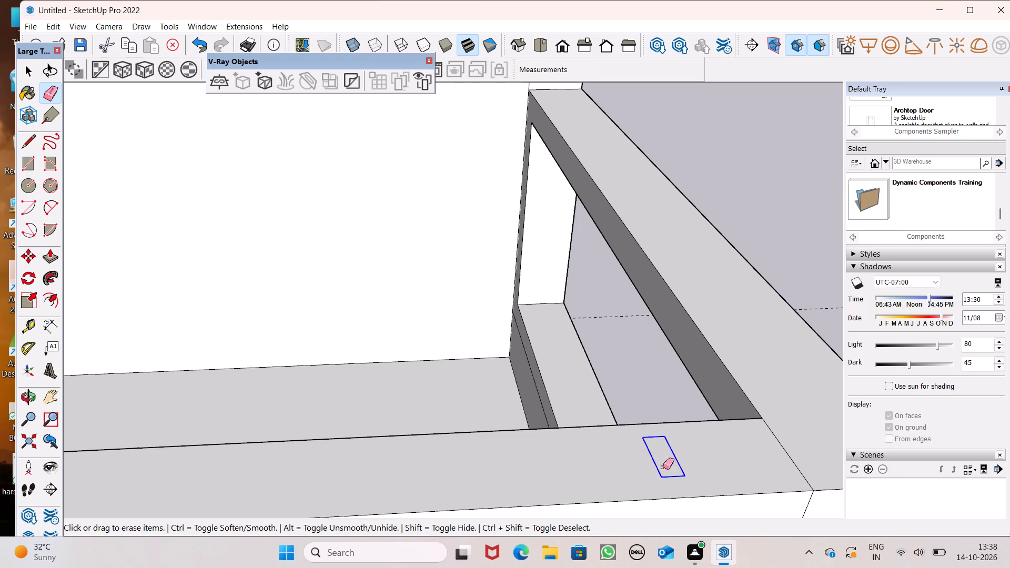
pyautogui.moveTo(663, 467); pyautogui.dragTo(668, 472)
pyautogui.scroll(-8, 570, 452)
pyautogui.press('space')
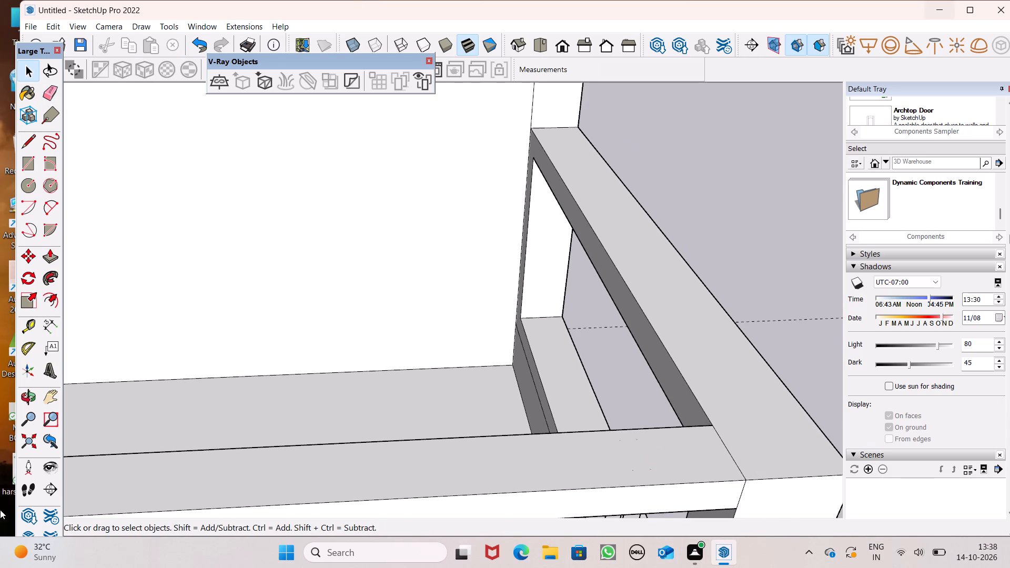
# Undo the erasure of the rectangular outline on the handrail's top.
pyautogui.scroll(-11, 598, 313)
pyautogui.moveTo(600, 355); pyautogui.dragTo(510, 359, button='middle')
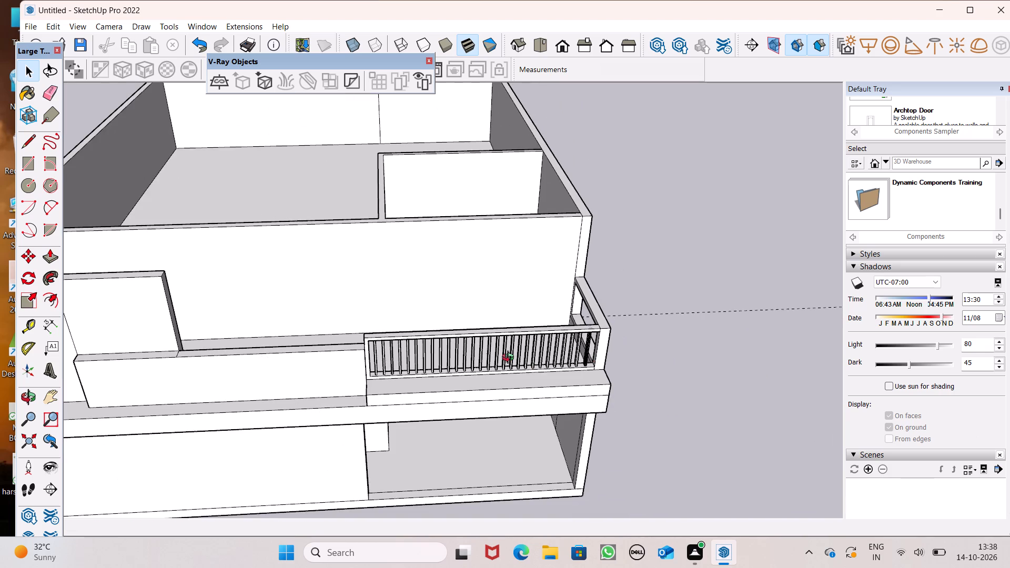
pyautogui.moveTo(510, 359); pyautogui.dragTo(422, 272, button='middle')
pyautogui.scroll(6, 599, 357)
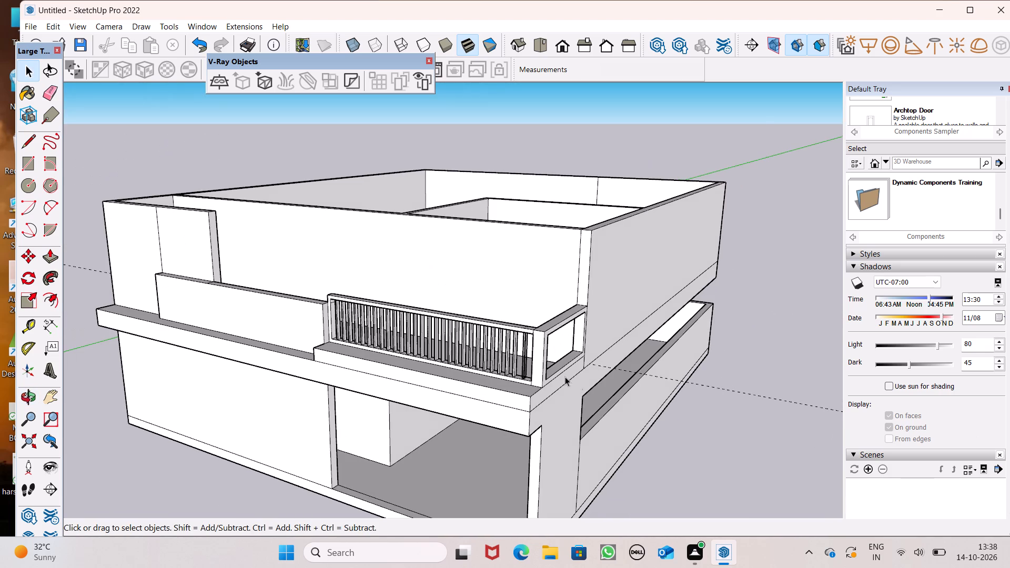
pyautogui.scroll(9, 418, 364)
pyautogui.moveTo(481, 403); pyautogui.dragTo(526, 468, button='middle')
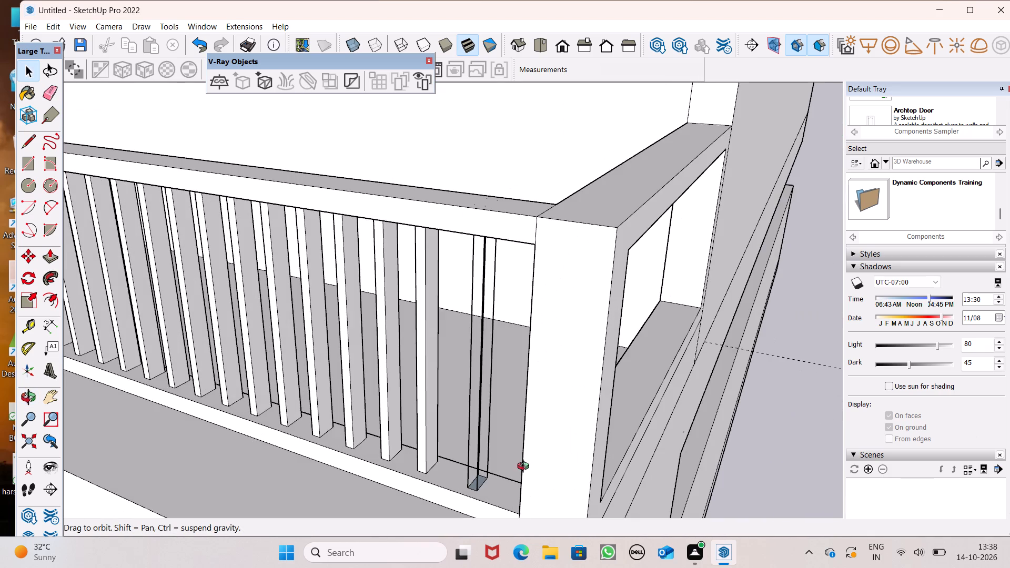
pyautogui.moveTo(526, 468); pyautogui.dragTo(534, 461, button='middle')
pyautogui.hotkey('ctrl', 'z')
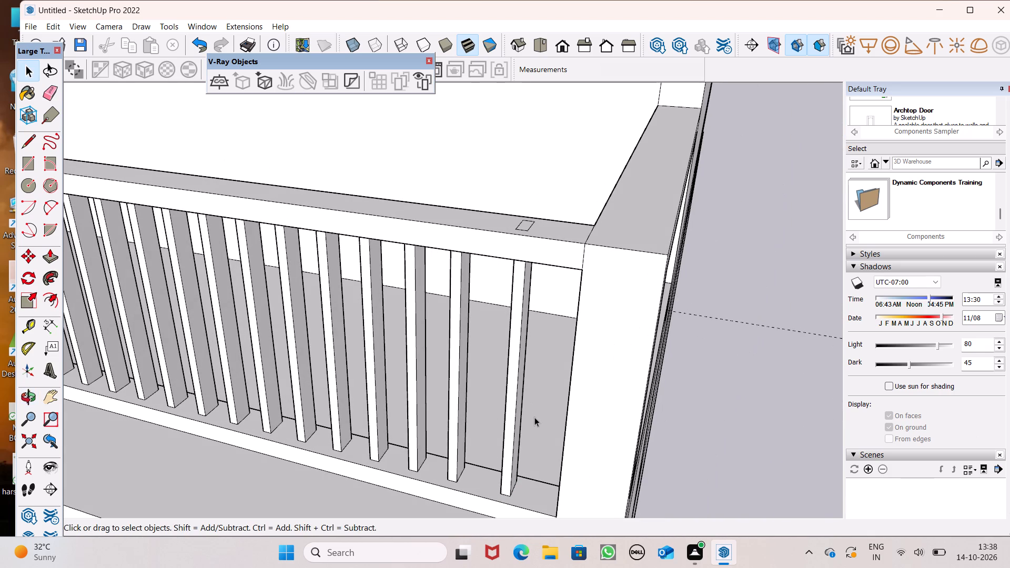
# Draw a rectangular baluster footprint about 3 11/16" by 1 15/16" on the side railing's bottom rail, near the corner post.
pyautogui.moveTo(532, 266); pyautogui.dragTo(536, 281, button='middle')
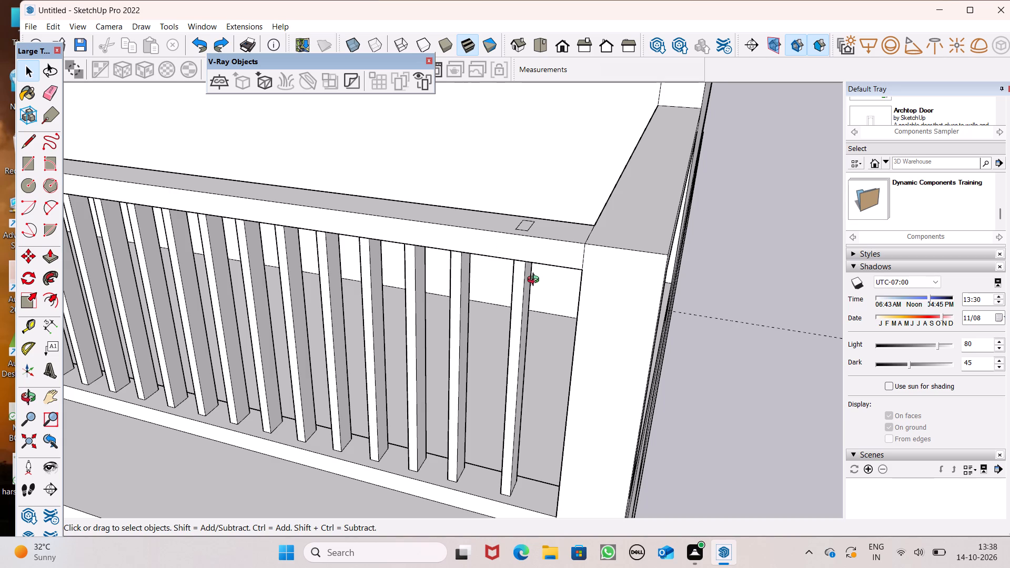
pyautogui.moveTo(536, 281); pyautogui.dragTo(549, 322, button='middle')
pyautogui.scroll(1, 548, 321)
pyautogui.scroll(-4, 592, 255)
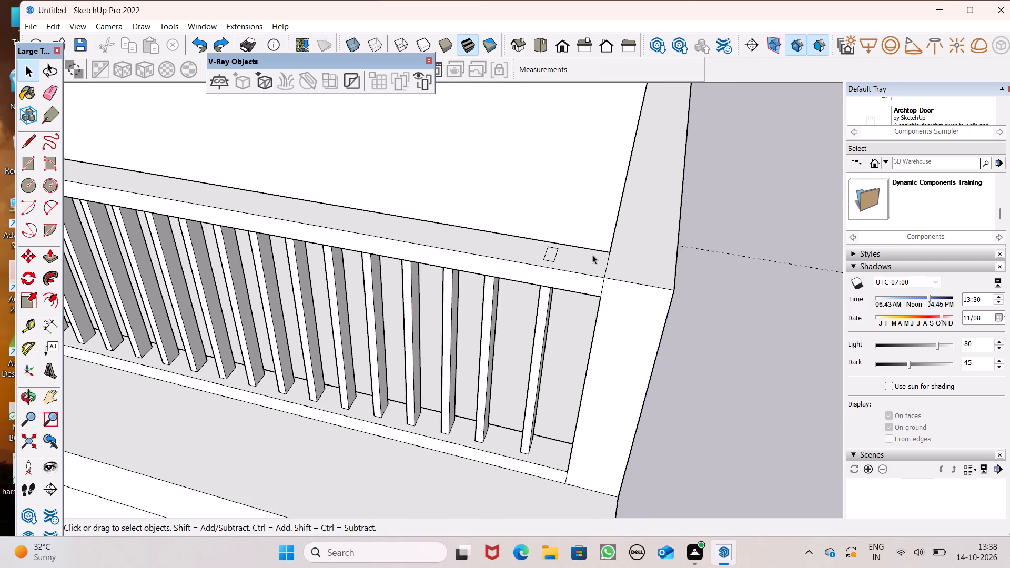
pyautogui.scroll(-2, 592, 255)
pyautogui.moveTo(675, 294); pyautogui.dragTo(464, 272, button='middle')
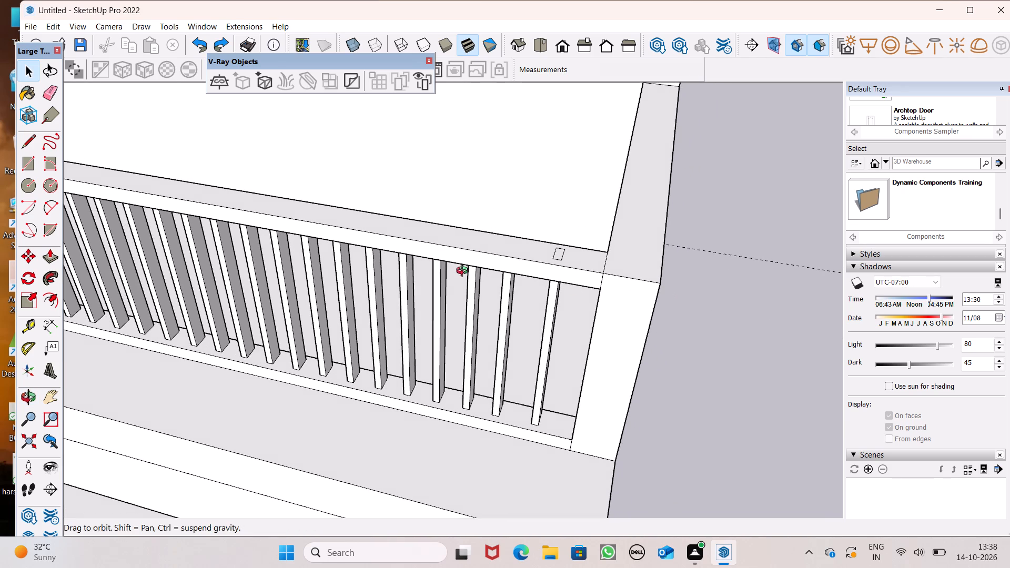
pyautogui.moveTo(464, 272); pyautogui.dragTo(327, 252, button='middle')
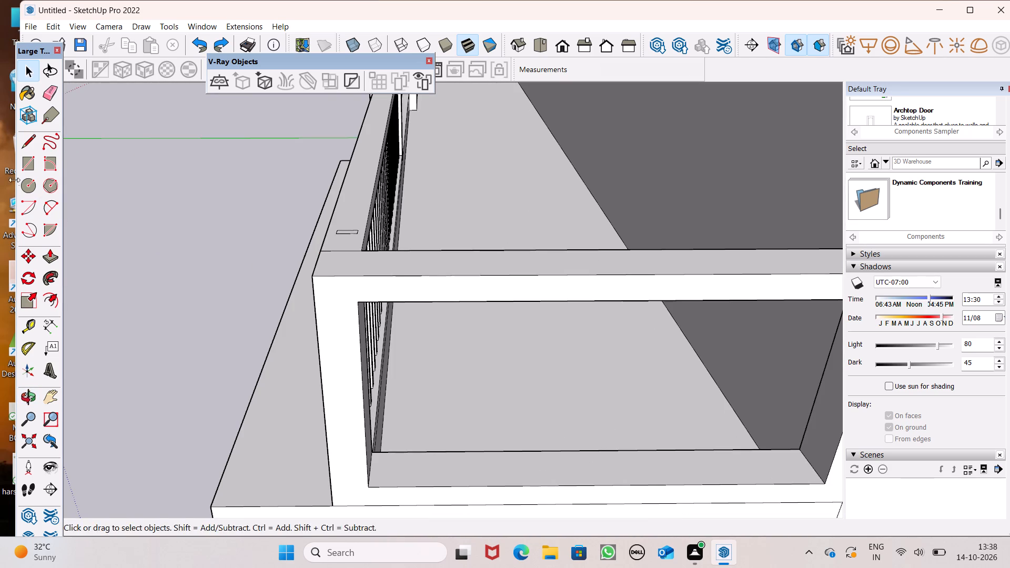
pyautogui.moveTo(26, 169); pyautogui.dragTo(32, 173)
pyautogui.moveTo(401, 452); pyautogui.dragTo(409, 493, button='middle')
pyautogui.scroll(-6, 430, 393)
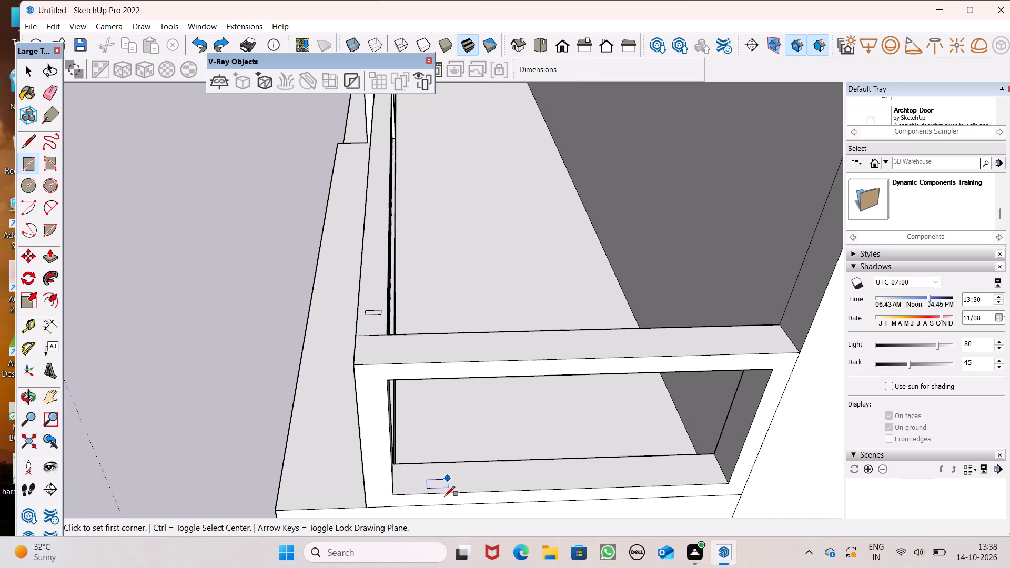
pyautogui.scroll(9, 427, 493)
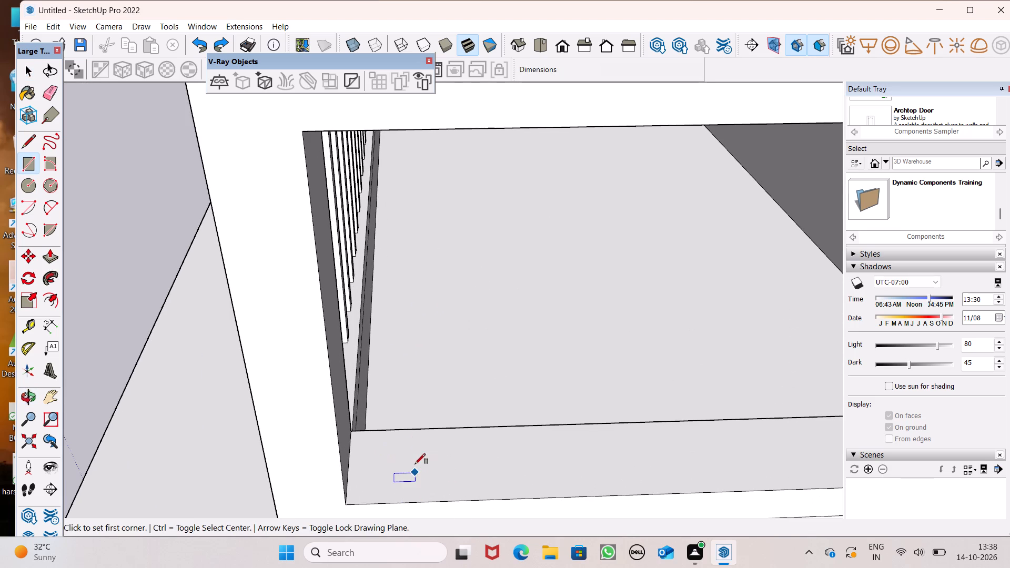
pyautogui.click(398, 451)
pyautogui.click(419, 481)
pyautogui.press('space')
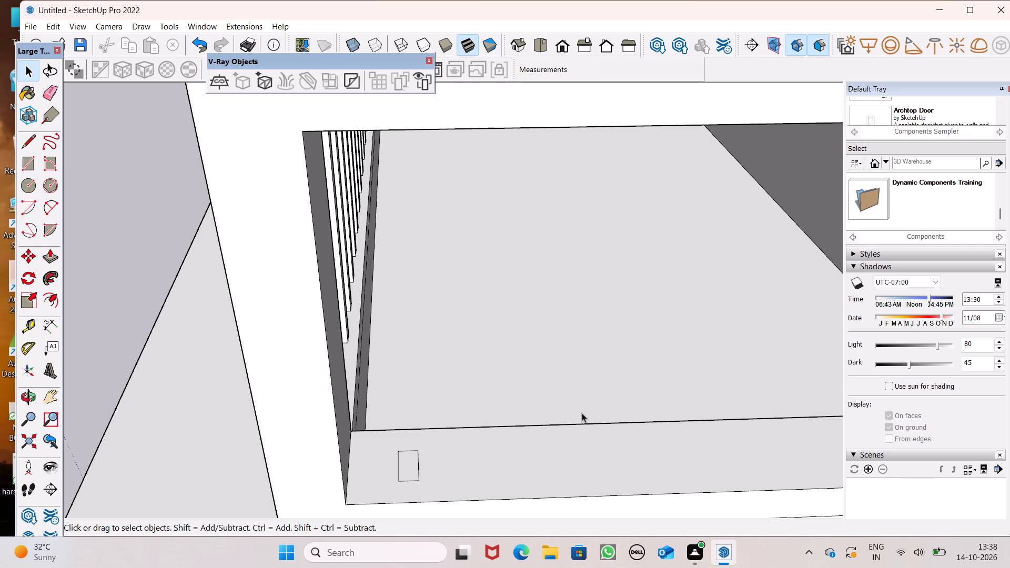
# Copy the new footprint along the side railing's bottom rail, about 6 13/16" away from the corner post.
pyautogui.scroll(-9, 573, 405)
pyautogui.moveTo(579, 424); pyautogui.dragTo(559, 464, button='middle')
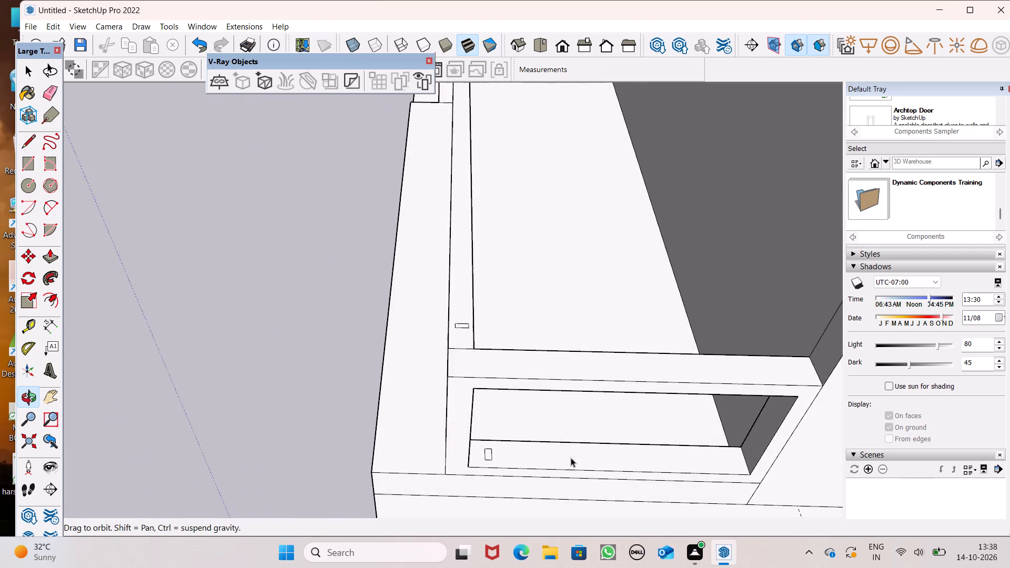
pyautogui.scroll(6, 612, 450)
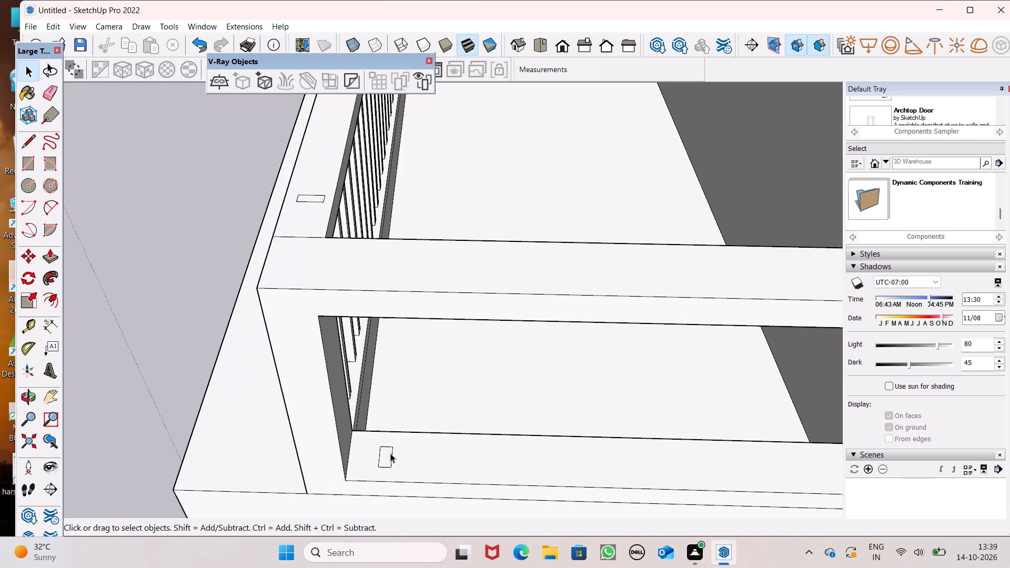
pyautogui.doubleClick(390, 453)
pyautogui.doubleClick(387, 452)
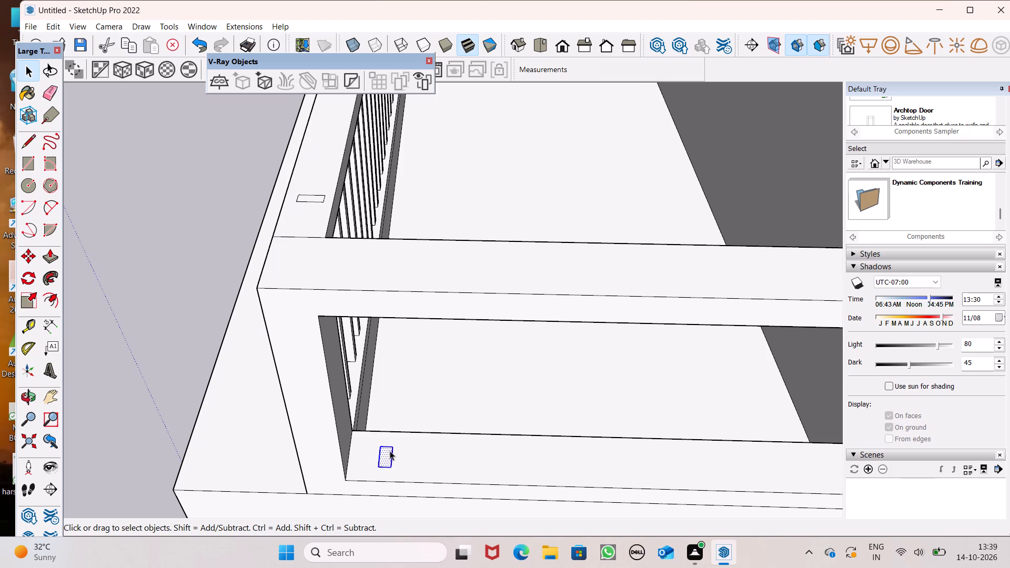
pyautogui.press('m')
pyautogui.press('Return')
pyautogui.scroll(-4, 391, 451)
pyautogui.scroll(1, 391, 451)
pyautogui.scroll(-1, 391, 451)
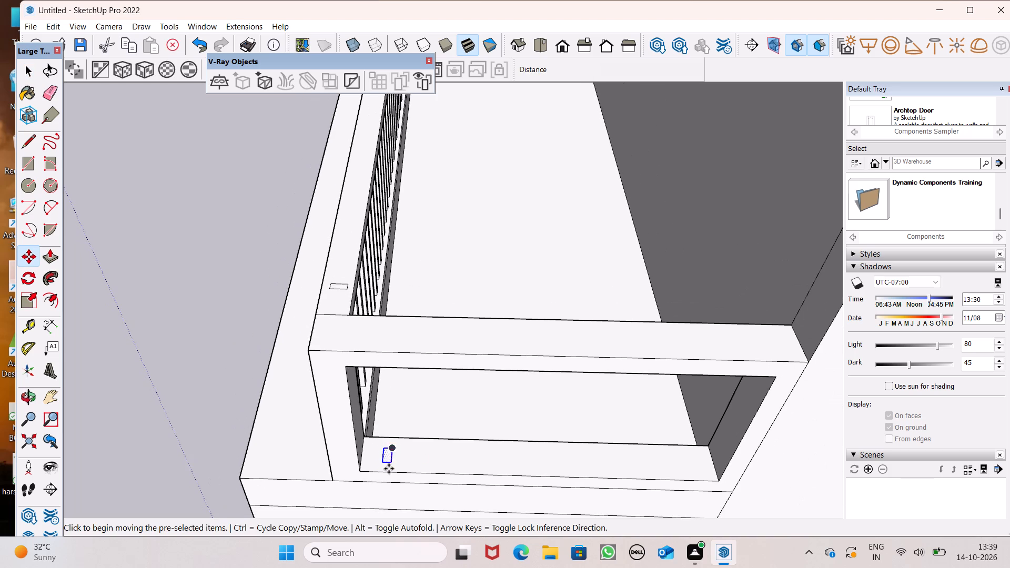
pyautogui.moveTo(391, 464); pyautogui.dragTo(427, 462)
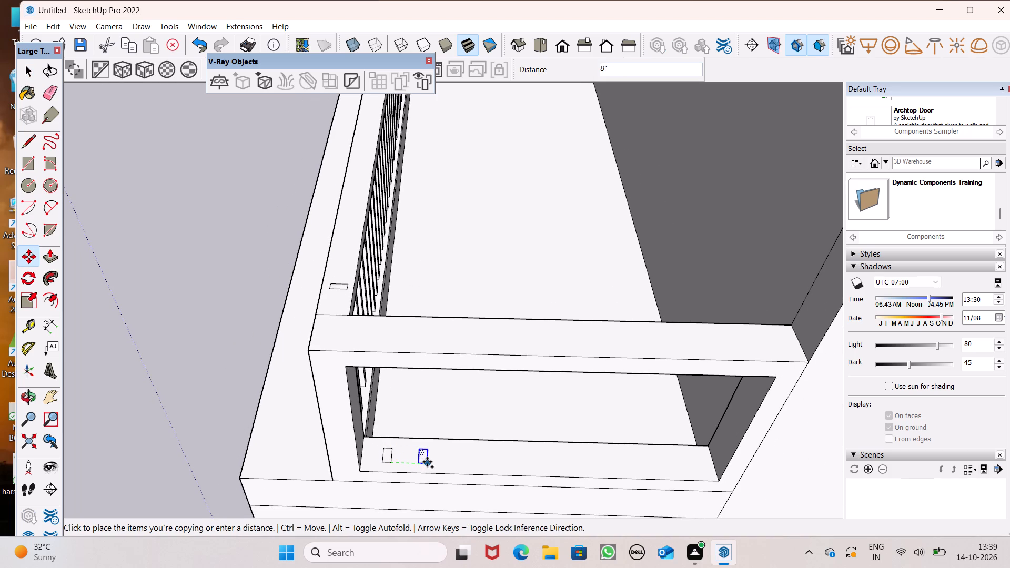
pyautogui.moveTo(427, 462); pyautogui.dragTo(422, 461)
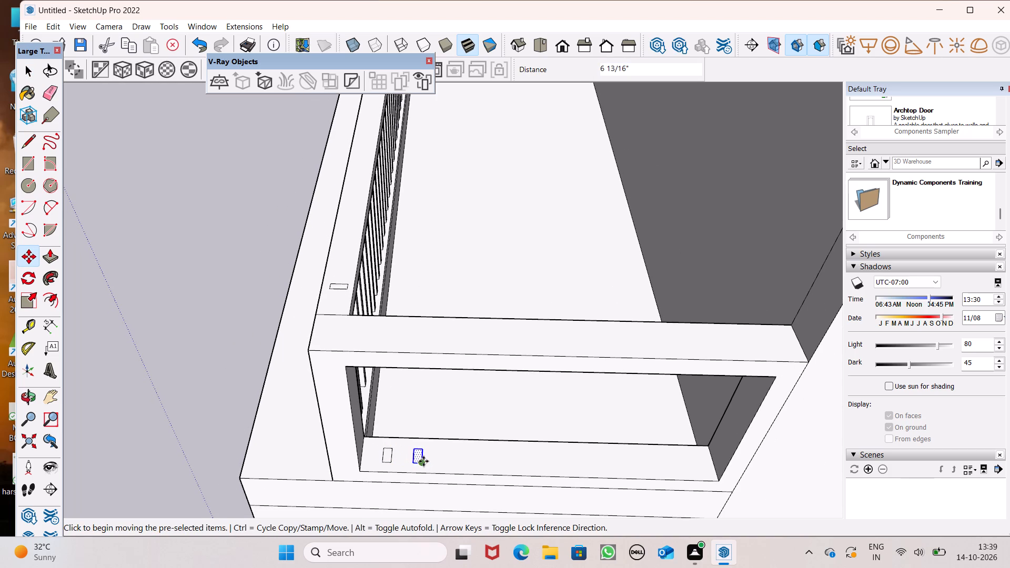
# Multiply the footprint copy by 10 along the side railing's bottom rail at the same spacing.
pyautogui.hotkey('shift', '*')
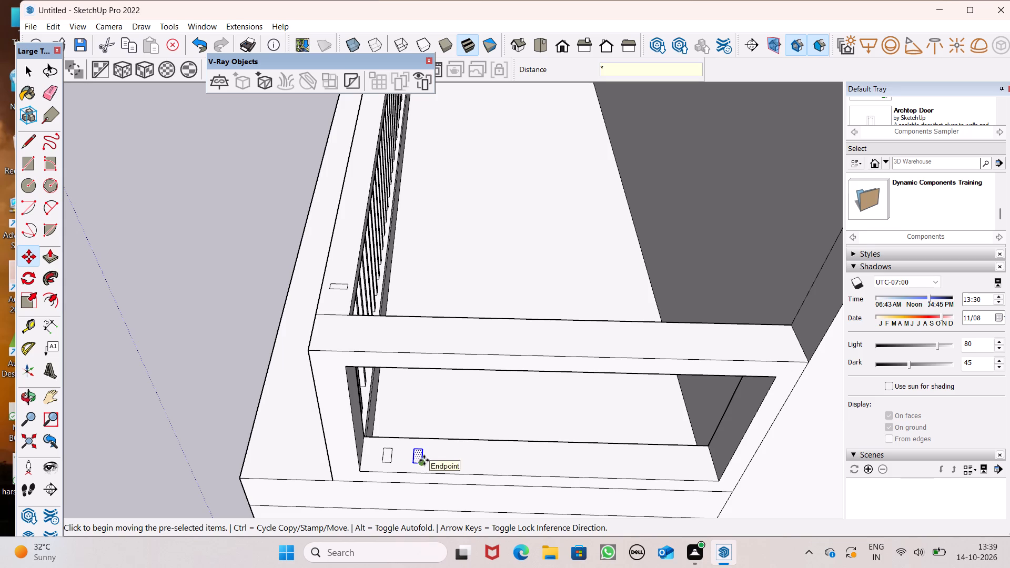
pyautogui.write('10')
pyautogui.press('Return')
pyautogui.press('space')
pyautogui.write('V')
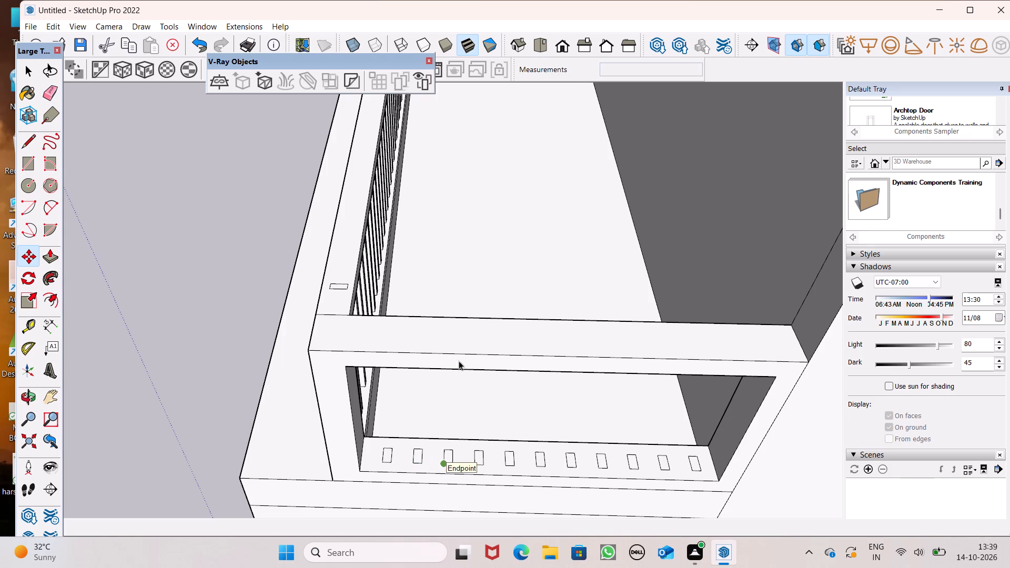
# Push/Pull the three footprints nearest the corner post up to the handrail, about 2' 10 1/8", 2' 10 5/16" and 2' 8 7/8" high.
pyautogui.scroll(-4, 519, 329)
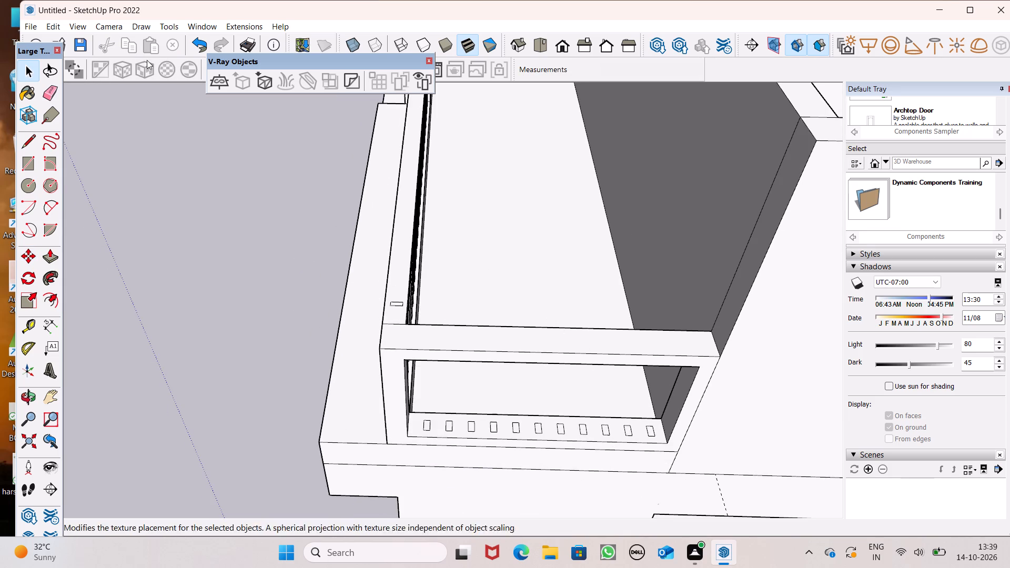
pyautogui.moveTo(44, 258); pyautogui.dragTo(44, 257)
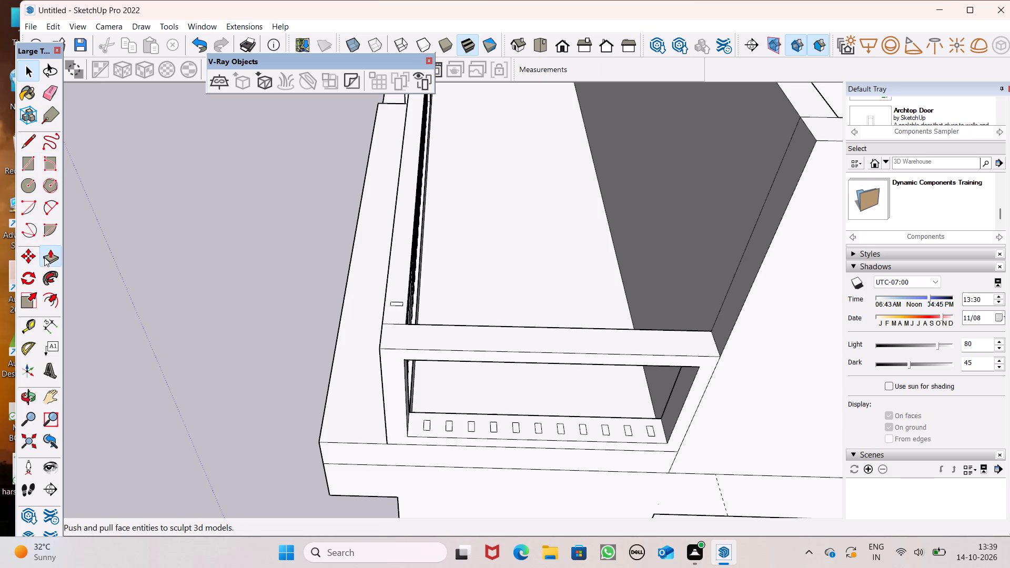
pyautogui.moveTo(44, 257); pyautogui.dragTo(43, 252)
pyautogui.scroll(4, 217, 266)
pyautogui.scroll(-6, 282, 329)
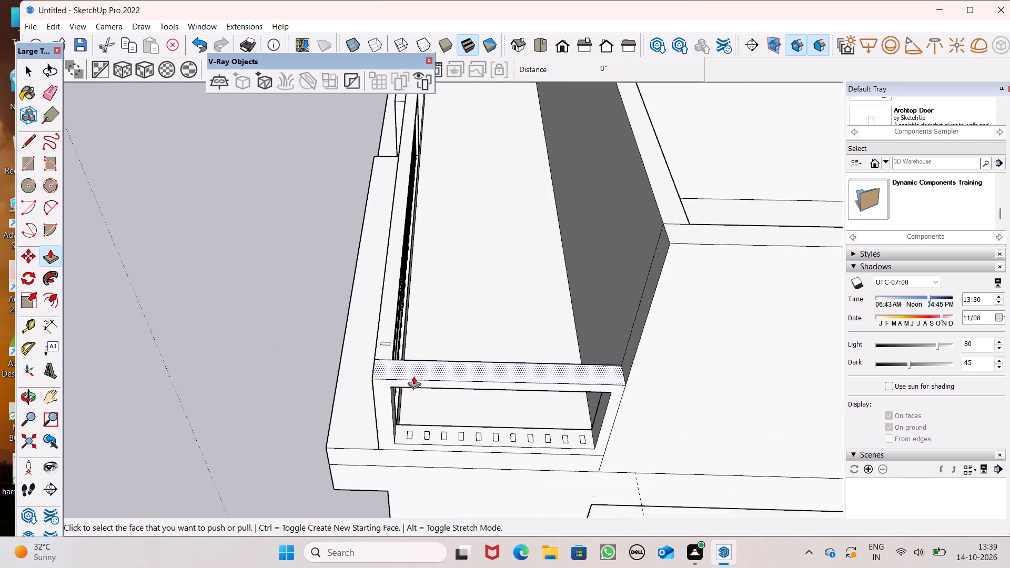
pyautogui.scroll(2, 448, 417)
pyautogui.scroll(-1, 445, 419)
pyautogui.scroll(4, 442, 425)
pyautogui.scroll(6, 398, 431)
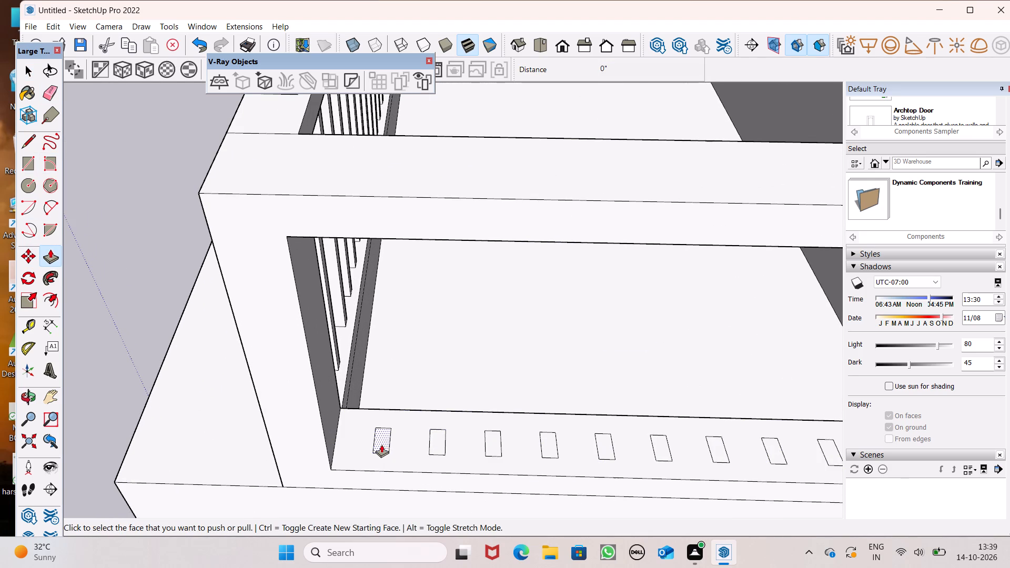
pyautogui.moveTo(381, 444); pyautogui.dragTo(358, 309)
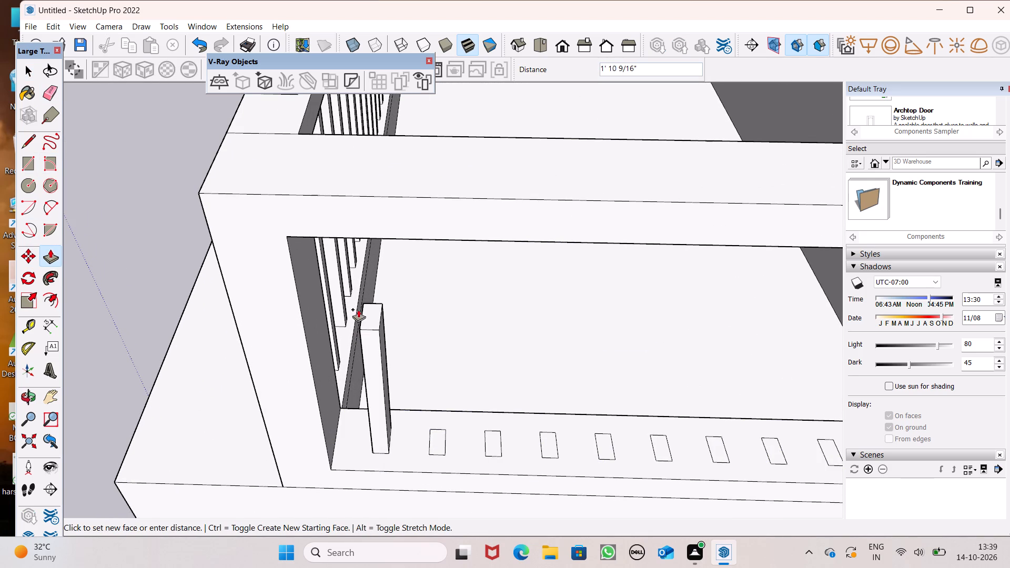
pyautogui.moveTo(358, 309); pyautogui.dragTo(376, 223)
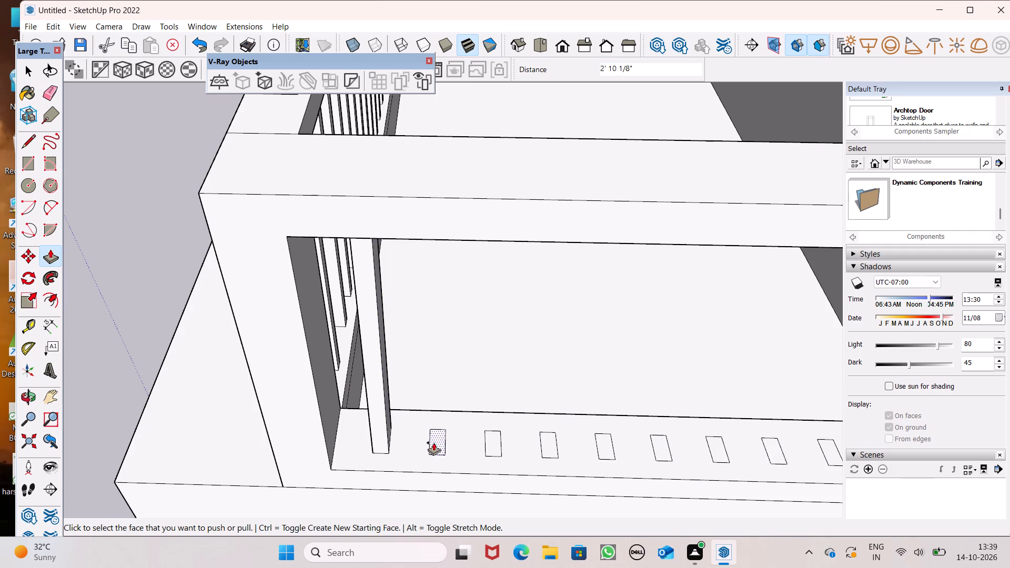
pyautogui.moveTo(433, 442); pyautogui.dragTo(424, 220)
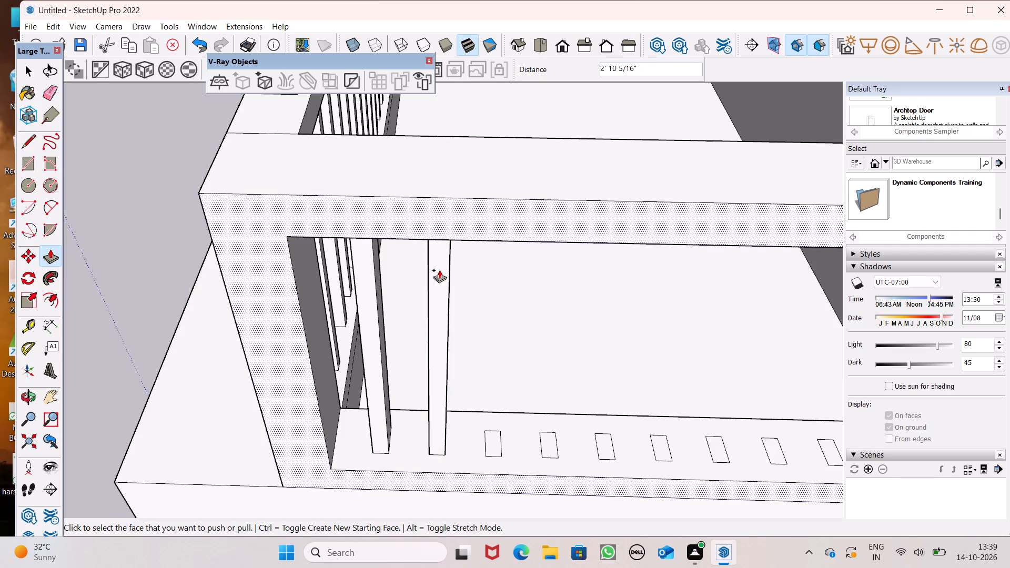
pyautogui.moveTo(490, 443); pyautogui.dragTo(500, 240)
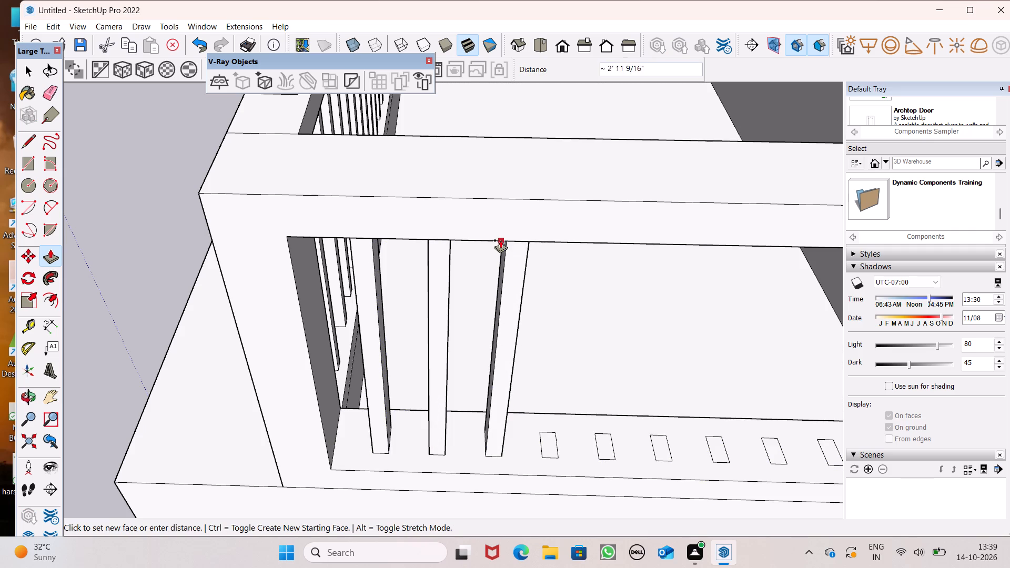
pyautogui.moveTo(500, 240); pyautogui.dragTo(500, 233)
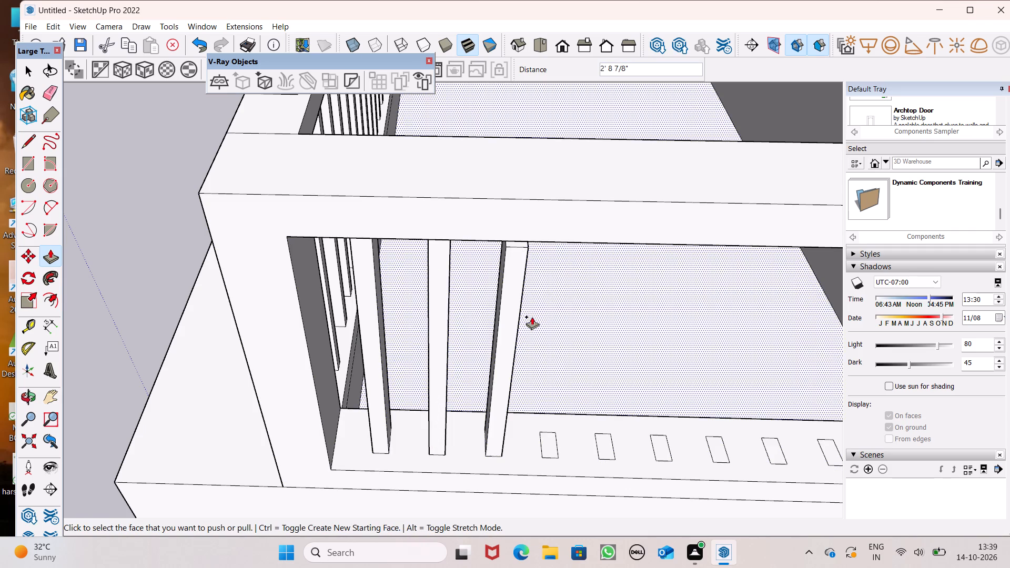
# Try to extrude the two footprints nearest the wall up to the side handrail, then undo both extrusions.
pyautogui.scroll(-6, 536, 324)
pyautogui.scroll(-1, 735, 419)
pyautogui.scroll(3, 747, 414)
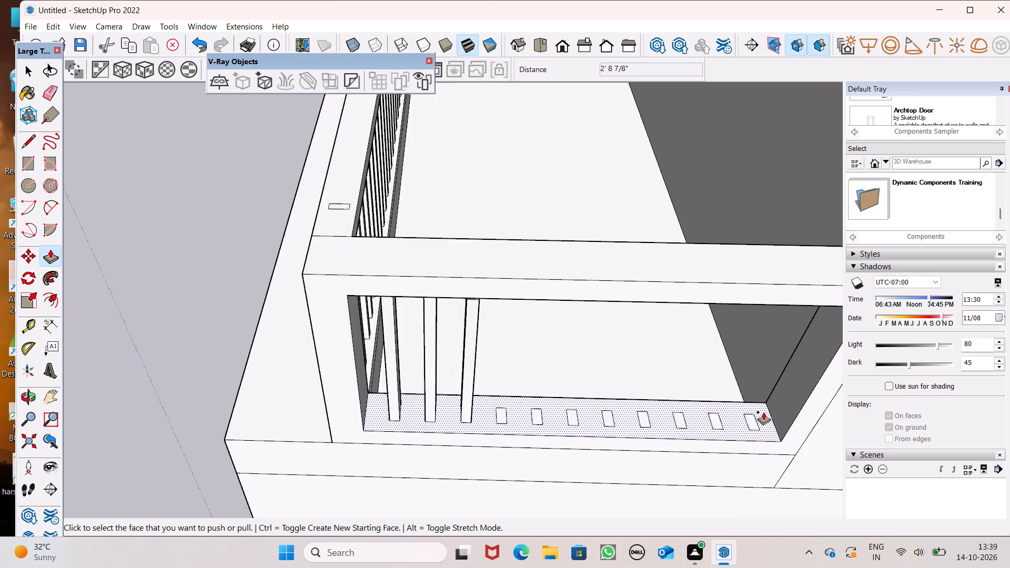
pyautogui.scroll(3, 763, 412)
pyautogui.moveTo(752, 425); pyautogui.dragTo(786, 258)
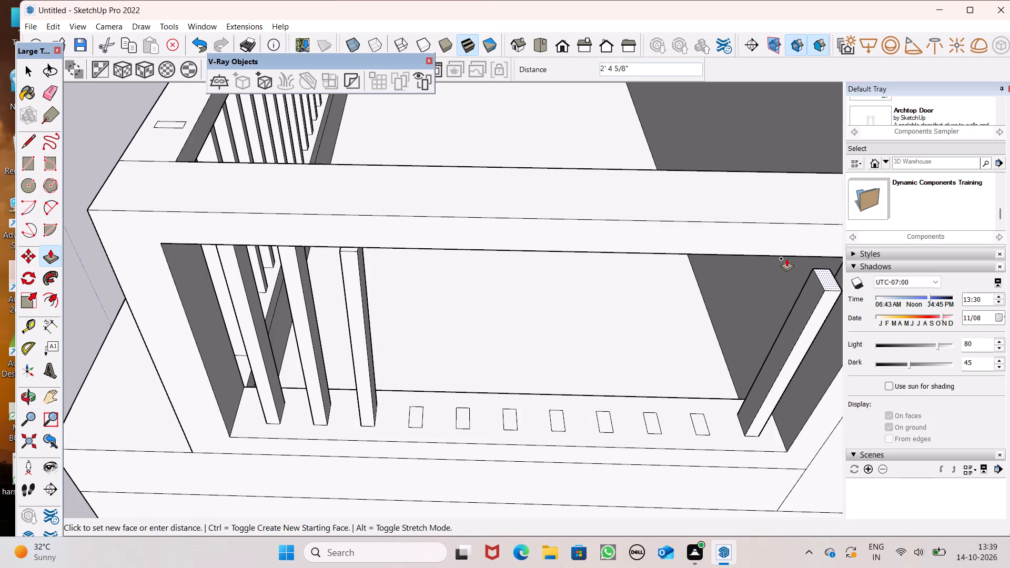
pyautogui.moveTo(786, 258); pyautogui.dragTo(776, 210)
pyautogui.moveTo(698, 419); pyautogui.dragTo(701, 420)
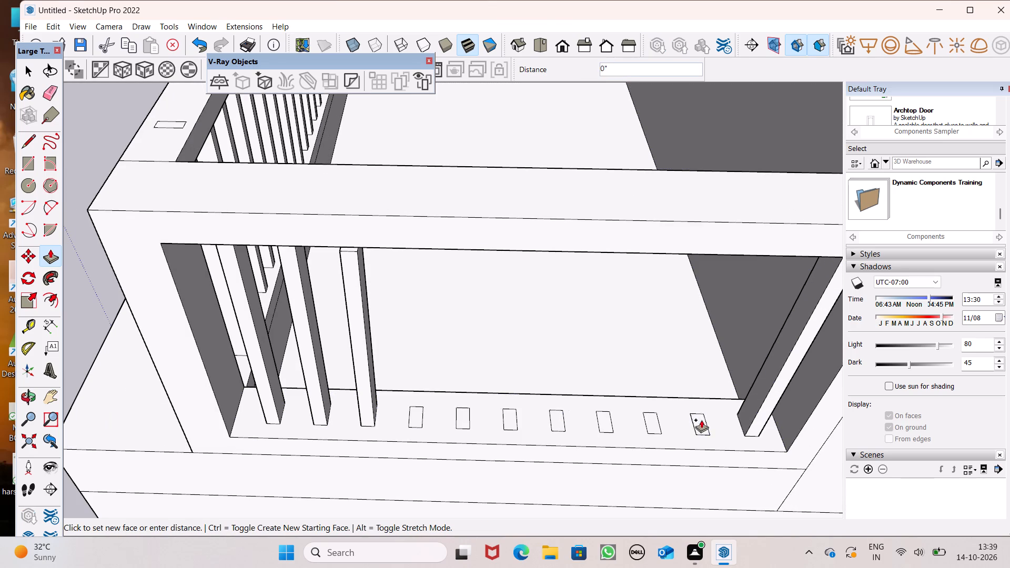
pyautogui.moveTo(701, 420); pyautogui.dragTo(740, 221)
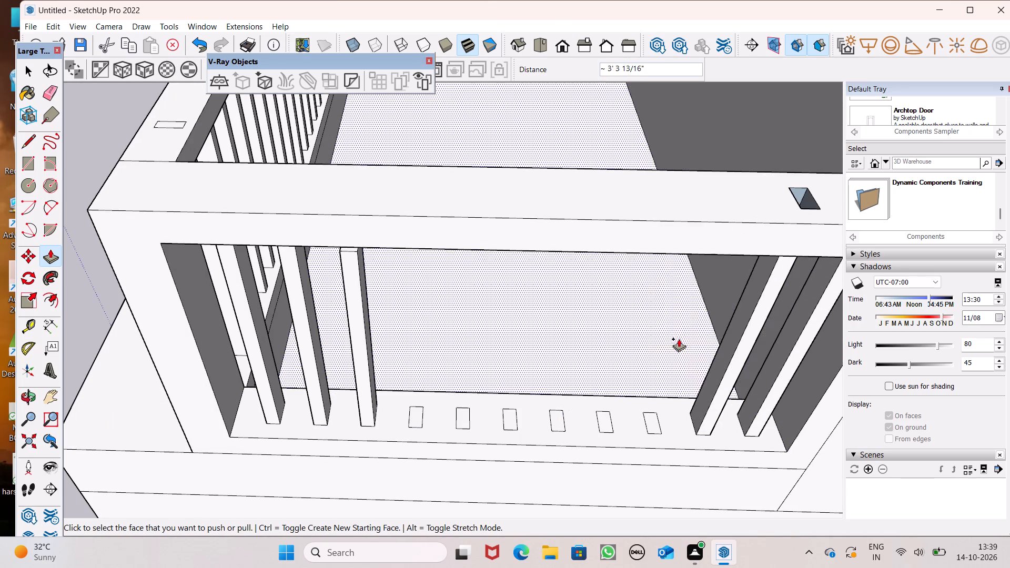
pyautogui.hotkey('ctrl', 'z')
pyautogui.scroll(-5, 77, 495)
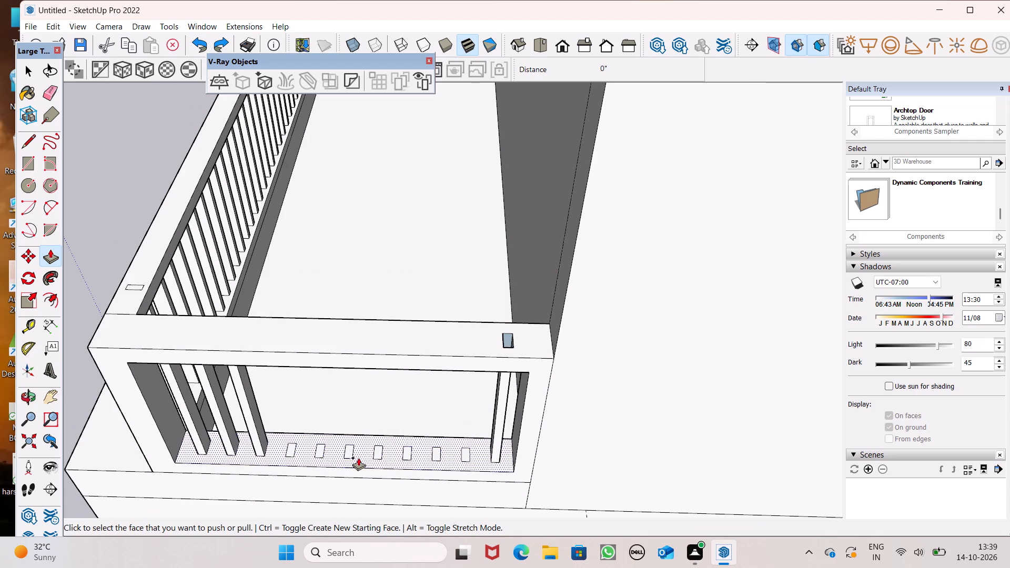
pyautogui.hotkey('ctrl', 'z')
# Push/Pull the three footprints nearest the wall up to the handrail, the first about 2' 9 7/16" and the third about 2' 11 9/16".
pyautogui.scroll(3, 492, 438)
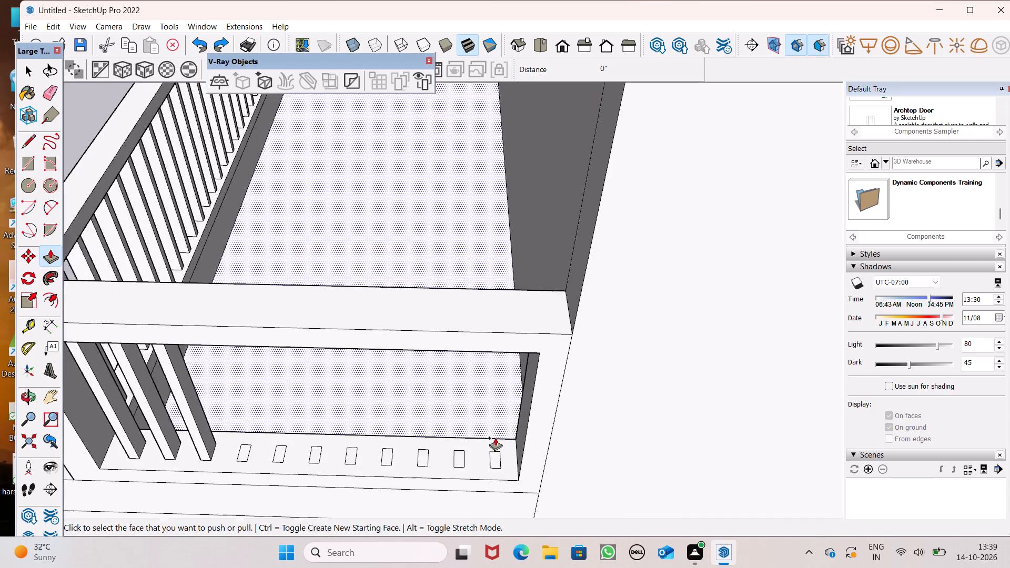
pyautogui.scroll(2, 495, 438)
pyautogui.moveTo(494, 471); pyautogui.dragTo(527, 309)
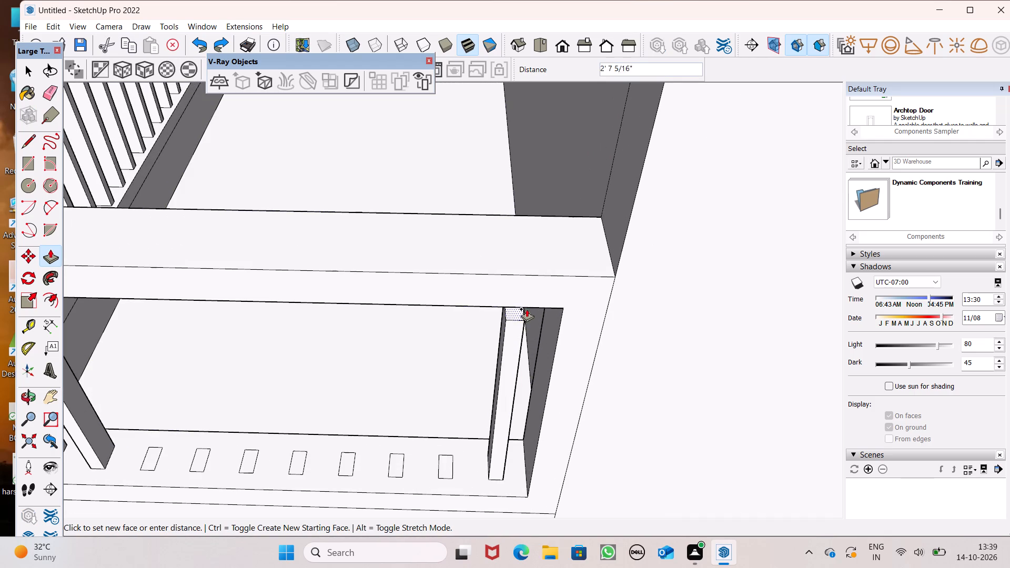
pyautogui.moveTo(527, 309); pyautogui.dragTo(528, 297)
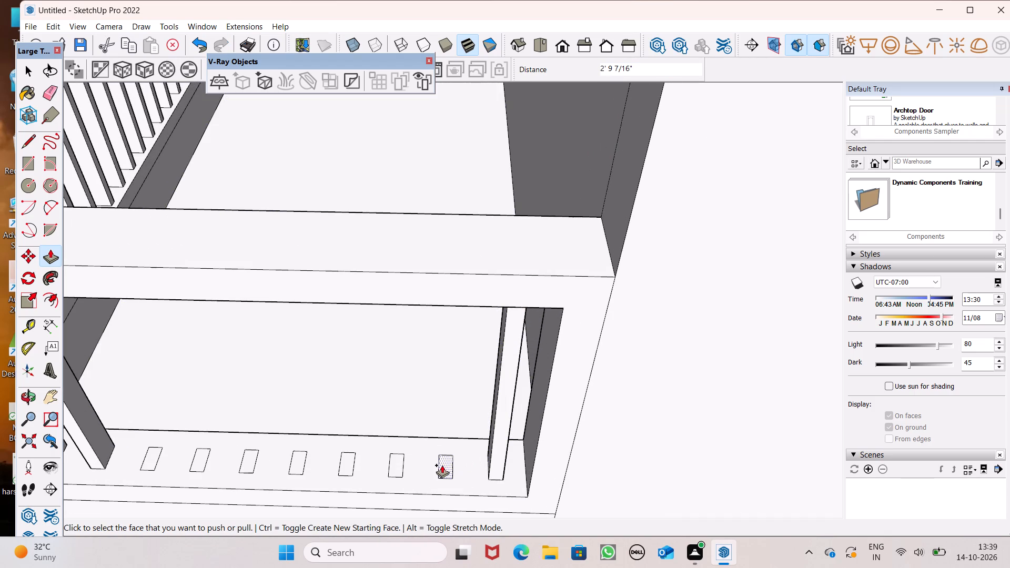
pyautogui.moveTo(449, 463); pyautogui.dragTo(452, 291)
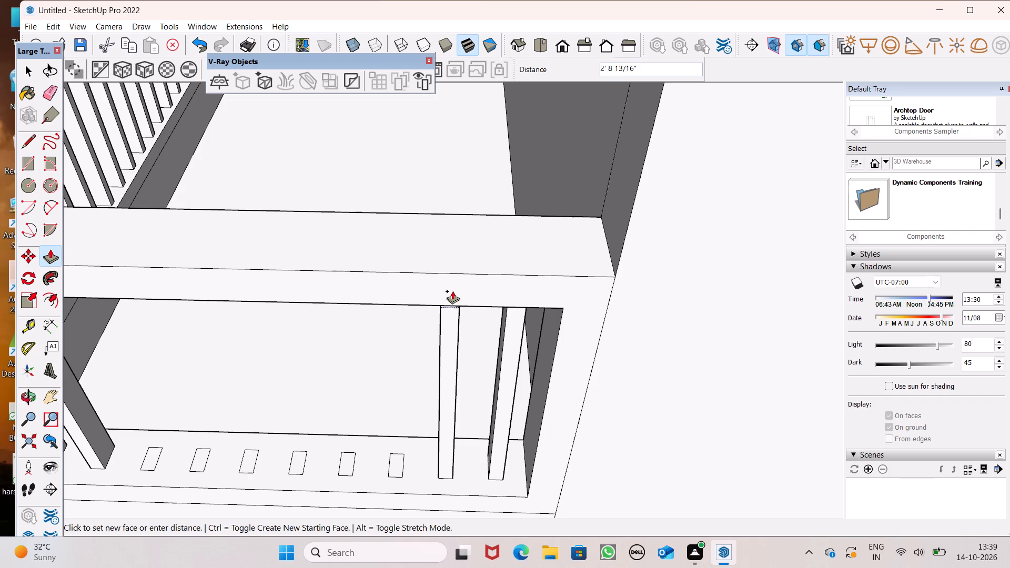
pyautogui.moveTo(452, 291); pyautogui.dragTo(454, 288)
pyautogui.moveTo(401, 464); pyautogui.dragTo(429, 360)
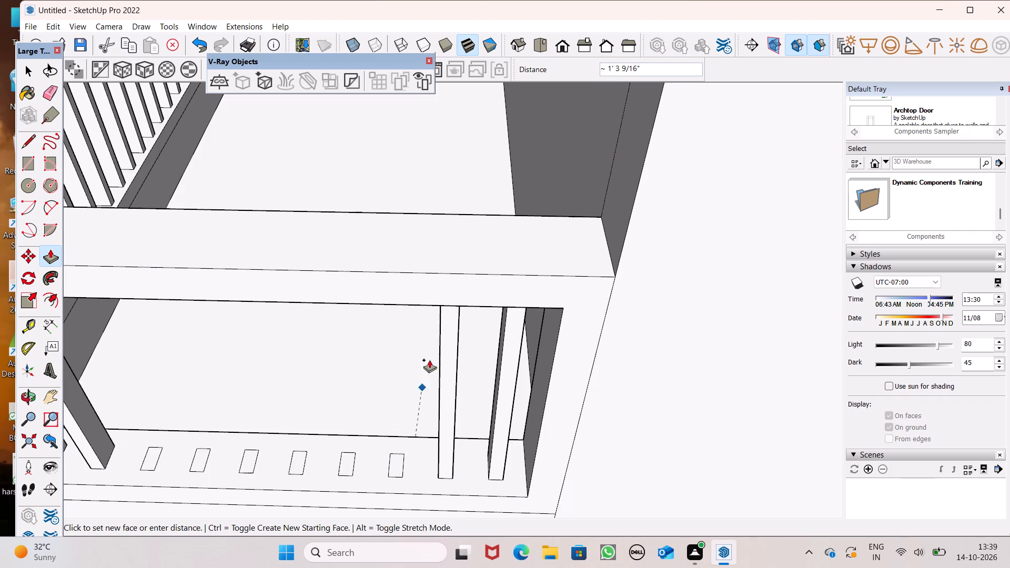
pyautogui.moveTo(429, 360); pyautogui.dragTo(419, 304)
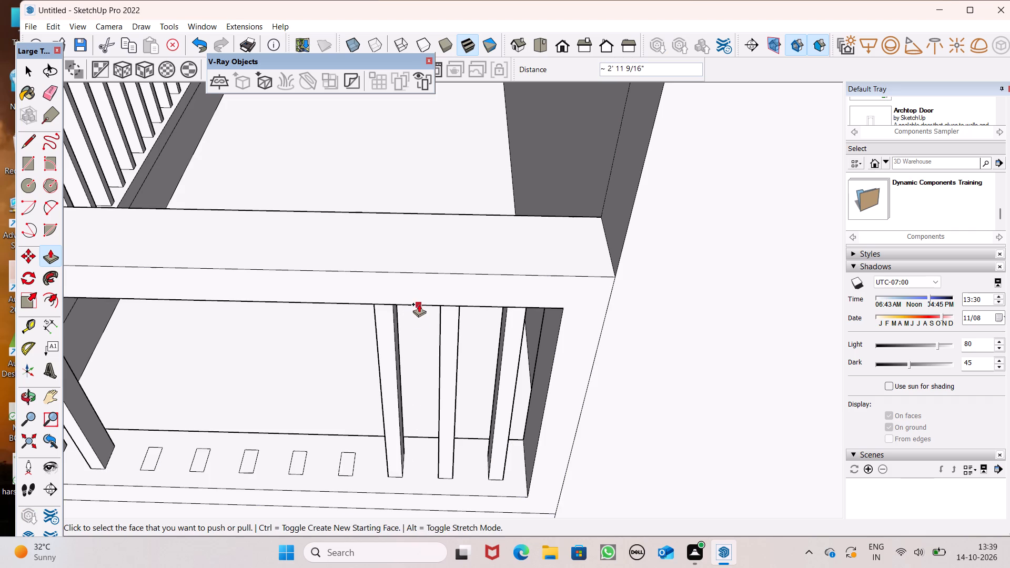
# Extrude the next four footprints towards the corner post up to the handrail, the last two about 2' 9 1/8" and 2' 6 9/16" high.
pyautogui.scroll(-3, 431, 372)
pyautogui.scroll(1, 436, 381)
pyautogui.scroll(-1, 437, 390)
pyautogui.moveTo(372, 435); pyautogui.dragTo(379, 363)
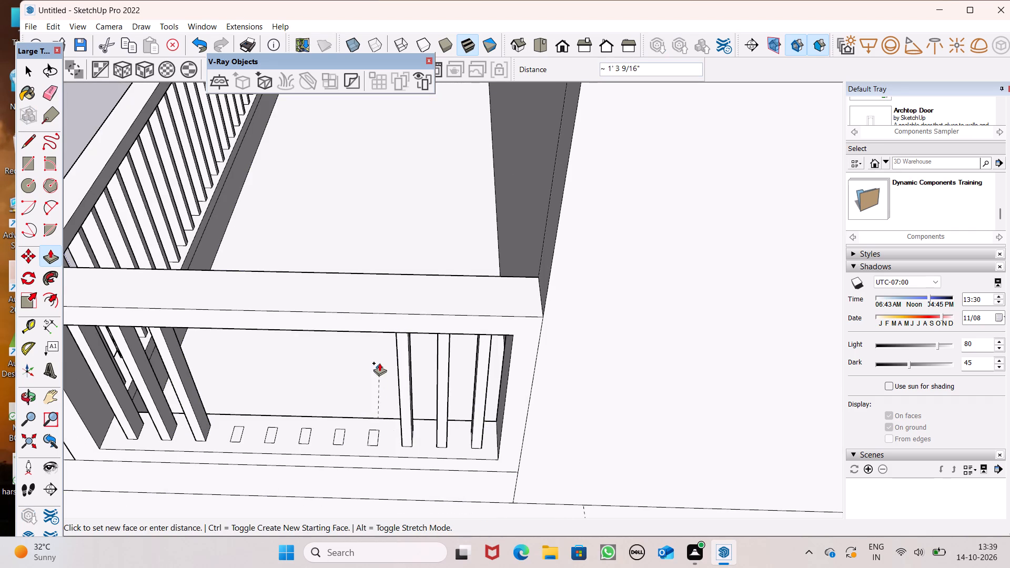
pyautogui.moveTo(379, 363); pyautogui.dragTo(368, 331)
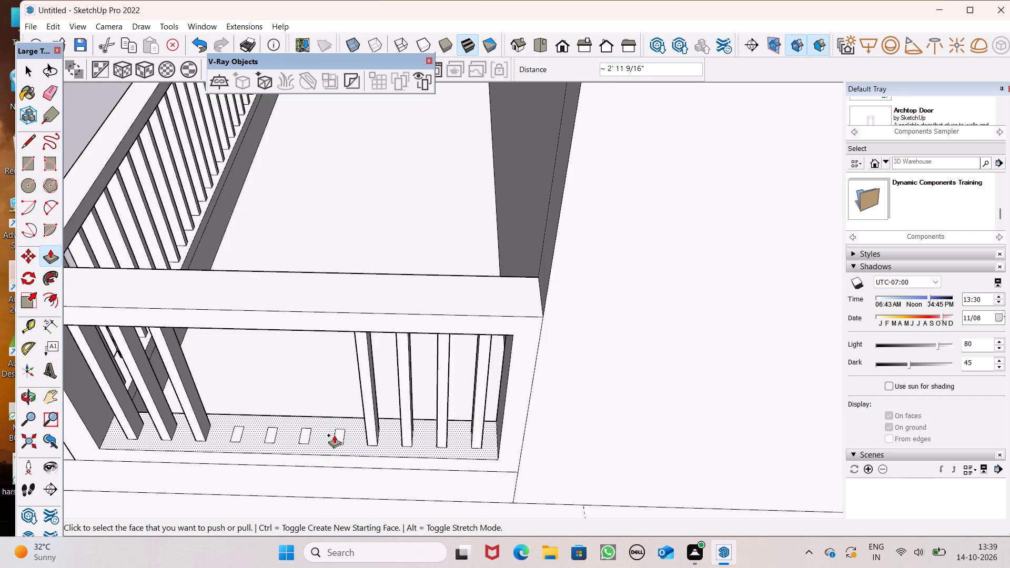
pyautogui.moveTo(337, 435); pyautogui.dragTo(328, 327)
pyautogui.moveTo(302, 435); pyautogui.dragTo(308, 341)
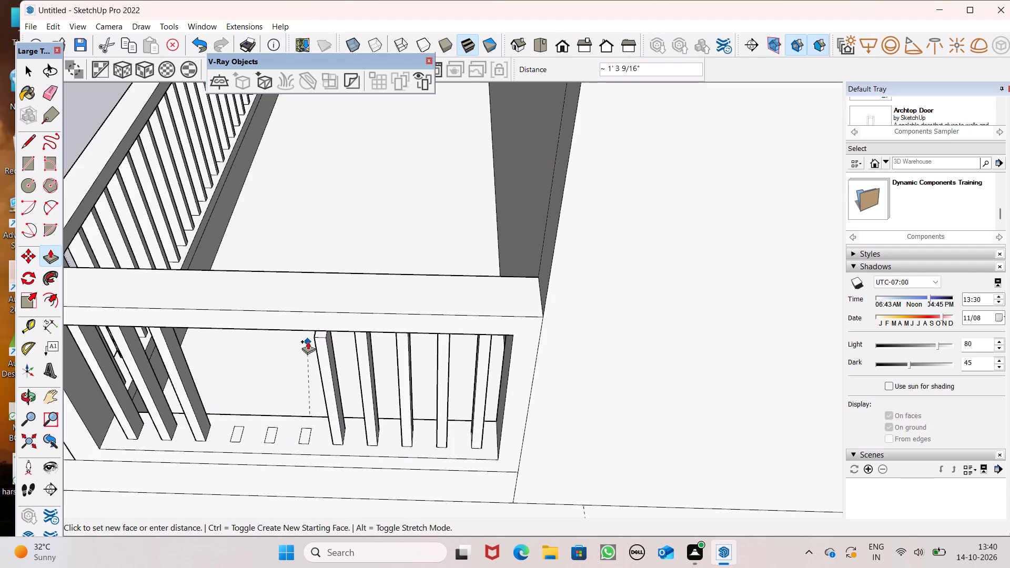
pyautogui.moveTo(308, 341); pyautogui.dragTo(291, 317)
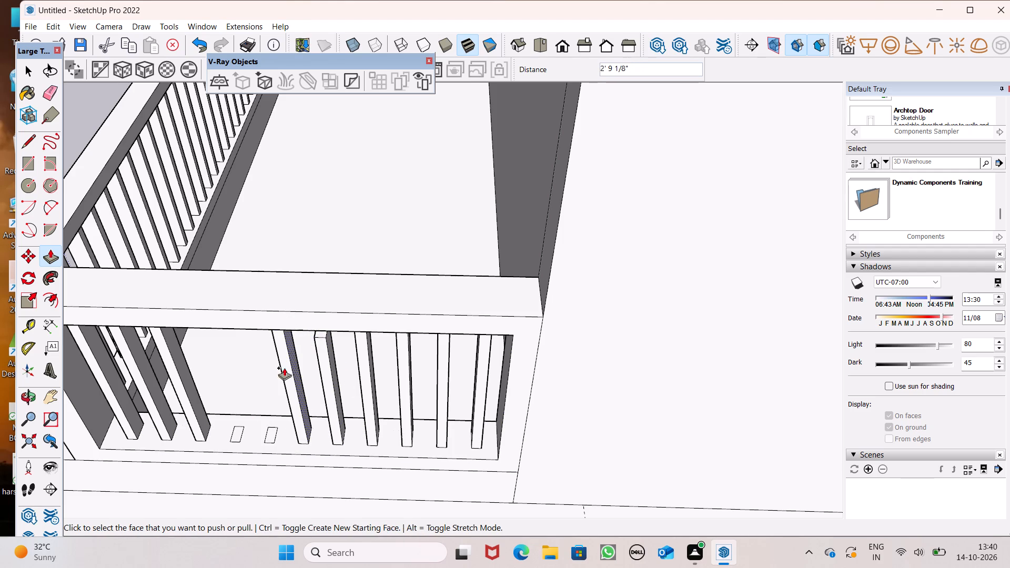
pyautogui.moveTo(268, 434); pyautogui.dragTo(272, 346)
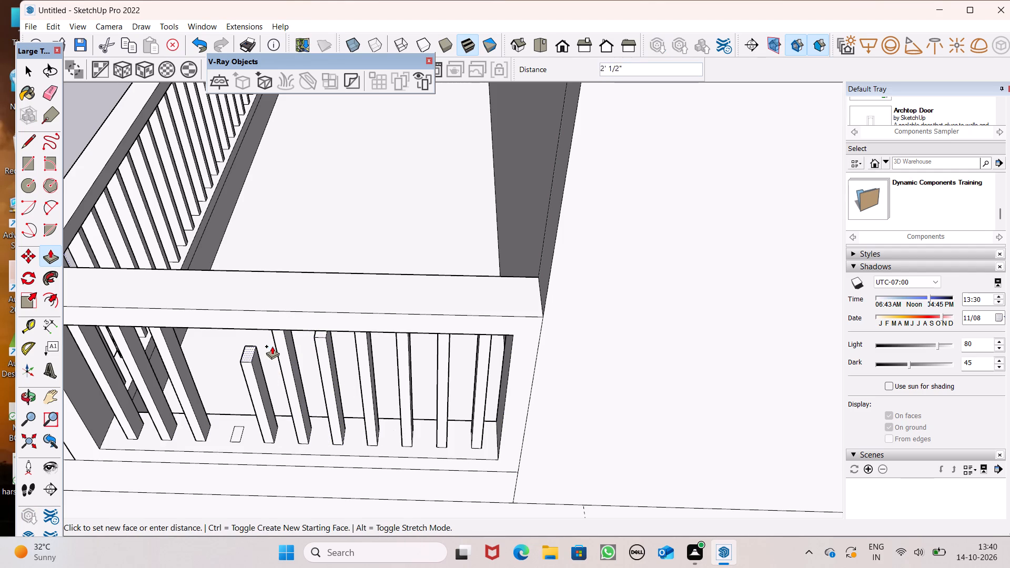
pyautogui.moveTo(272, 346); pyautogui.dragTo(266, 323)
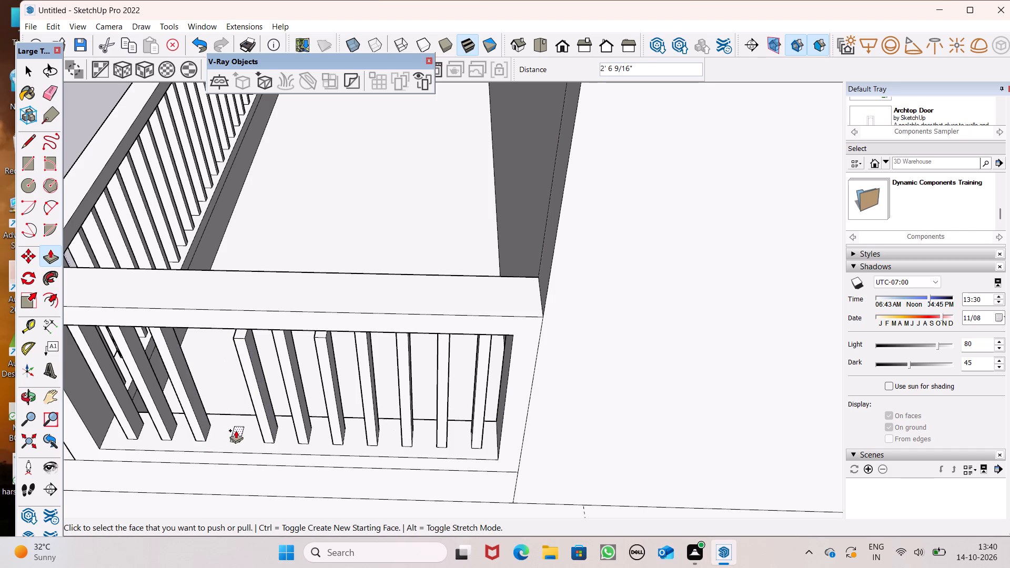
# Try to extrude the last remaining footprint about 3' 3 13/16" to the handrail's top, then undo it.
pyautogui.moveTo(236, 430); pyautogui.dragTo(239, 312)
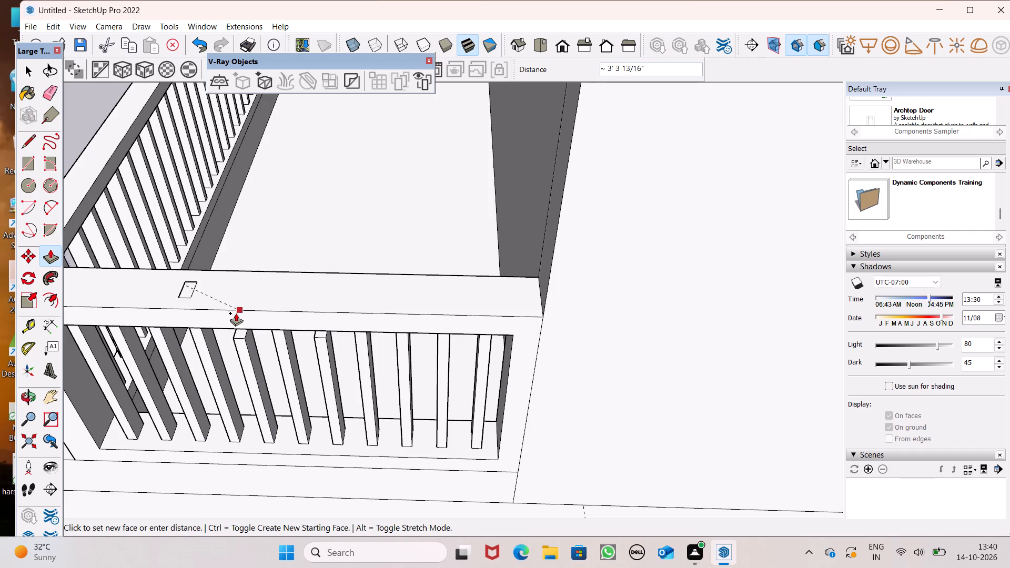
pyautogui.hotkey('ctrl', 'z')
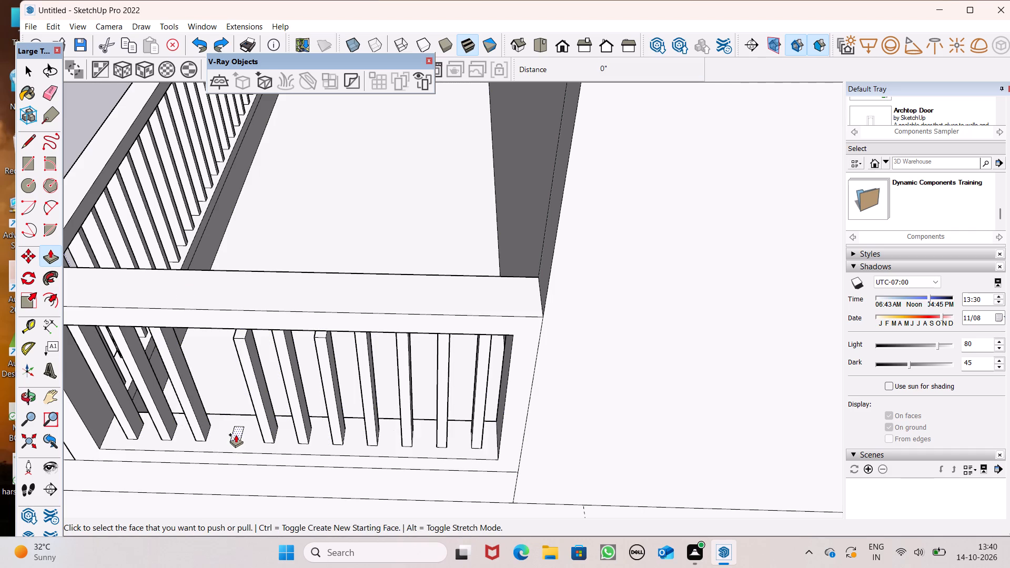
# Extrude the last remaining footprint about 2' 11 9/16" up to the underside of the handrail.
pyautogui.moveTo(236, 434); pyautogui.dragTo(208, 324)
# Examine from below how the side railing's baluster tops meet the underside of the handrail.
pyautogui.scroll(-2, 270, 428)
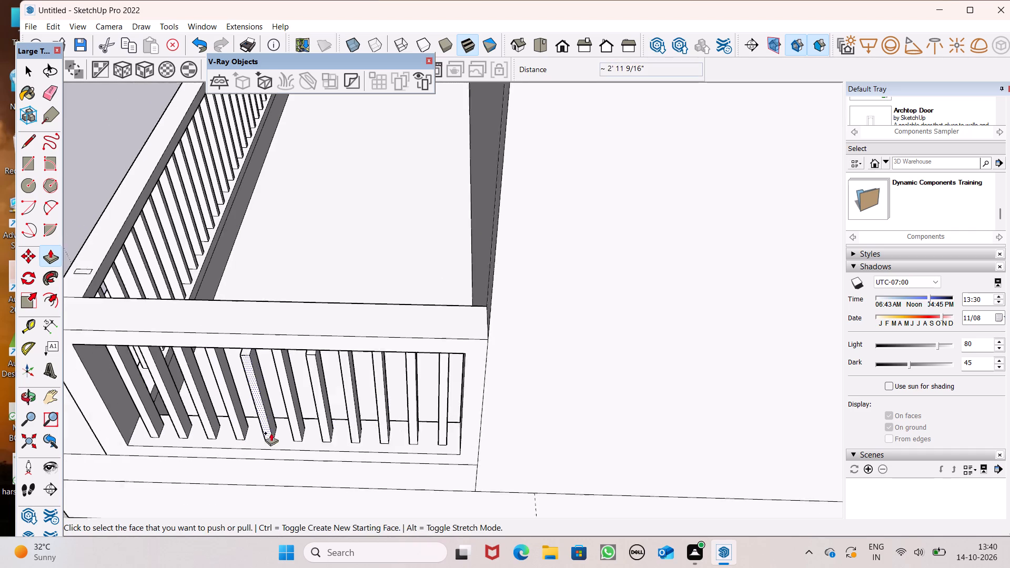
pyautogui.scroll(-2, 271, 433)
pyautogui.moveTo(263, 450); pyautogui.dragTo(372, 290, button='middle')
pyautogui.scroll(6, 237, 207)
pyautogui.scroll(-2, 275, 182)
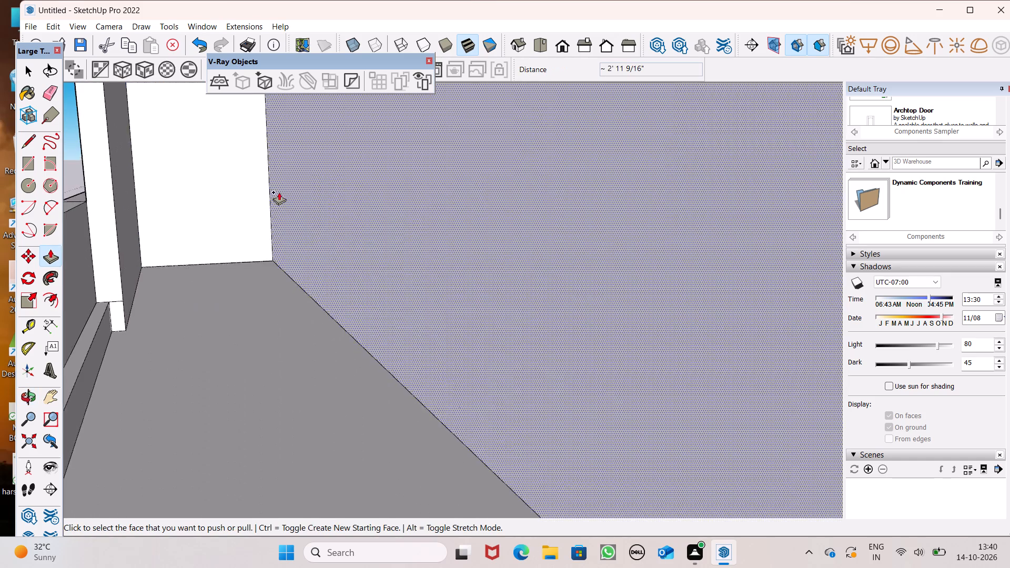
pyautogui.scroll(-4, 279, 192)
pyautogui.scroll(8, 272, 250)
pyautogui.scroll(8, 218, 285)
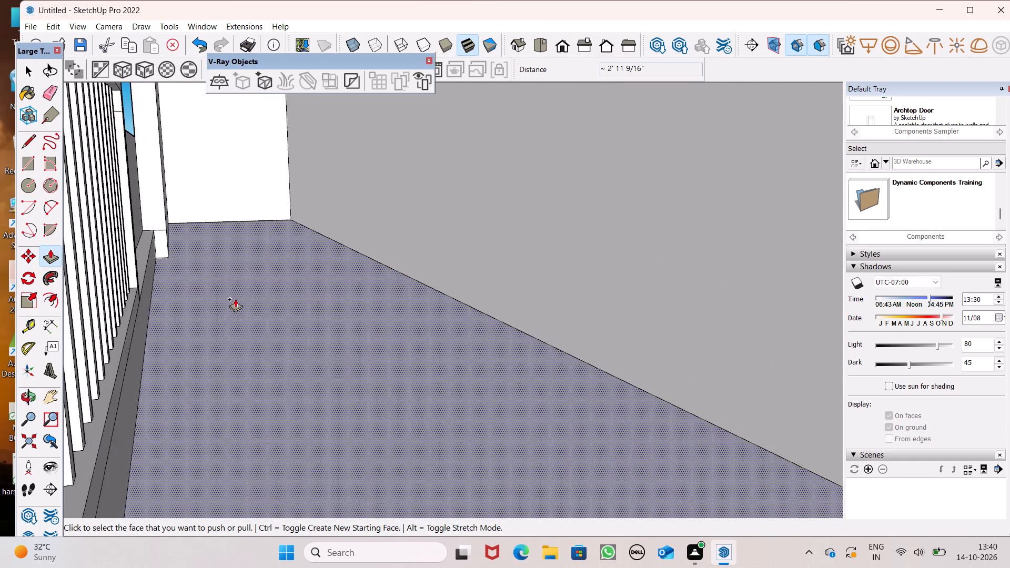
pyautogui.scroll(-5, 238, 298)
pyautogui.moveTo(270, 308); pyautogui.dragTo(295, 332, button='middle')
pyautogui.scroll(3, 294, 320)
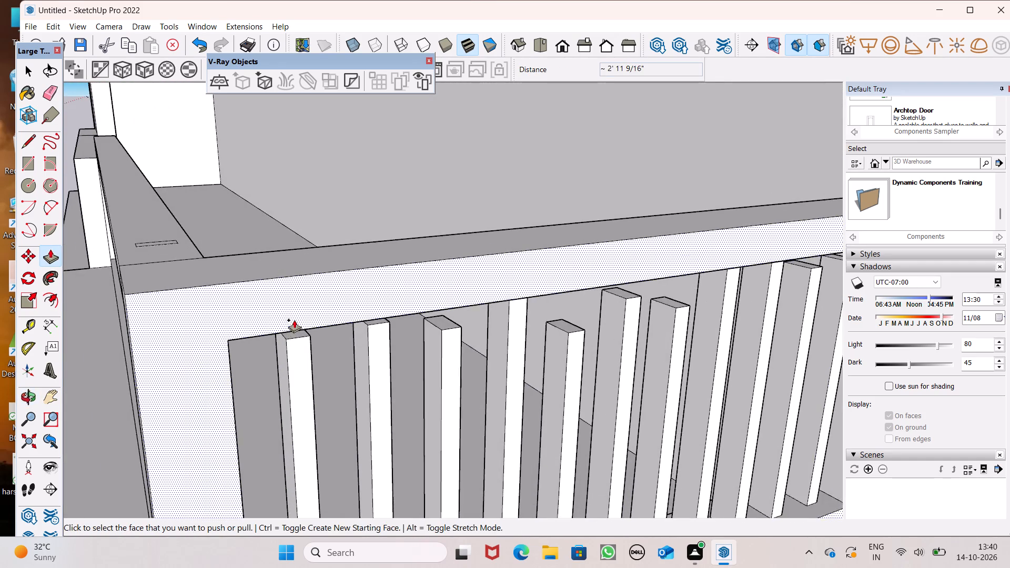
# Raise the tops of the side railing's three balusters nearest the corner post by 5/8", 1/2" and about 2 1/8" towards the handrail.
pyautogui.scroll(11, 294, 320)
pyautogui.moveTo(305, 353); pyautogui.dragTo(295, 345)
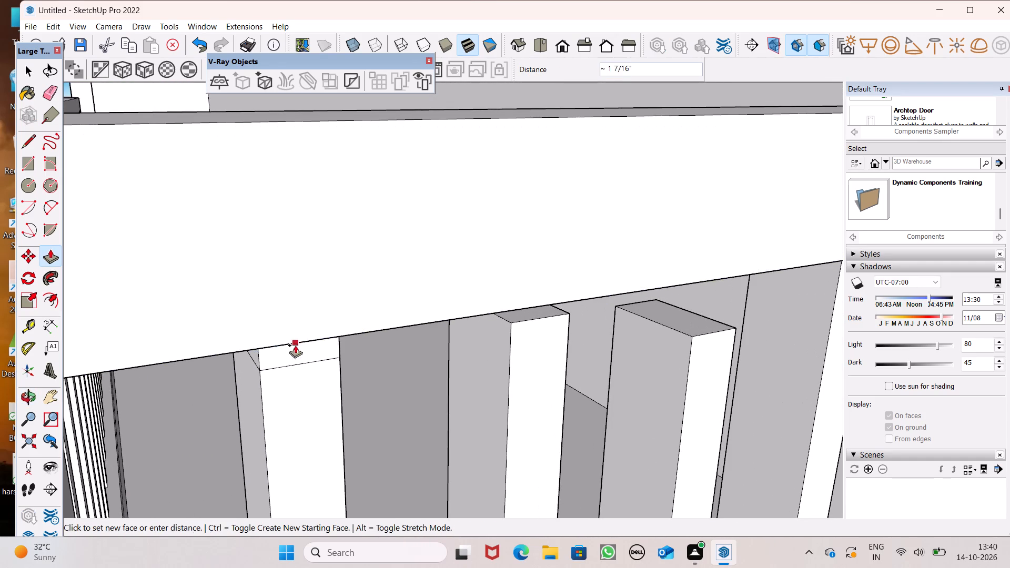
pyautogui.moveTo(295, 345); pyautogui.dragTo(306, 327)
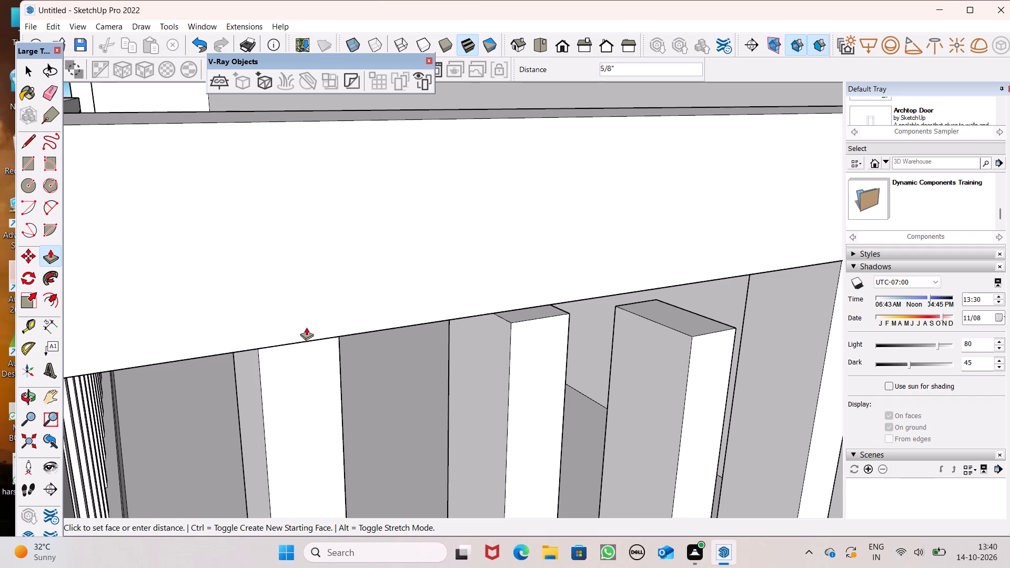
pyautogui.moveTo(306, 327); pyautogui.dragTo(306, 326)
pyautogui.moveTo(527, 310); pyautogui.dragTo(524, 291)
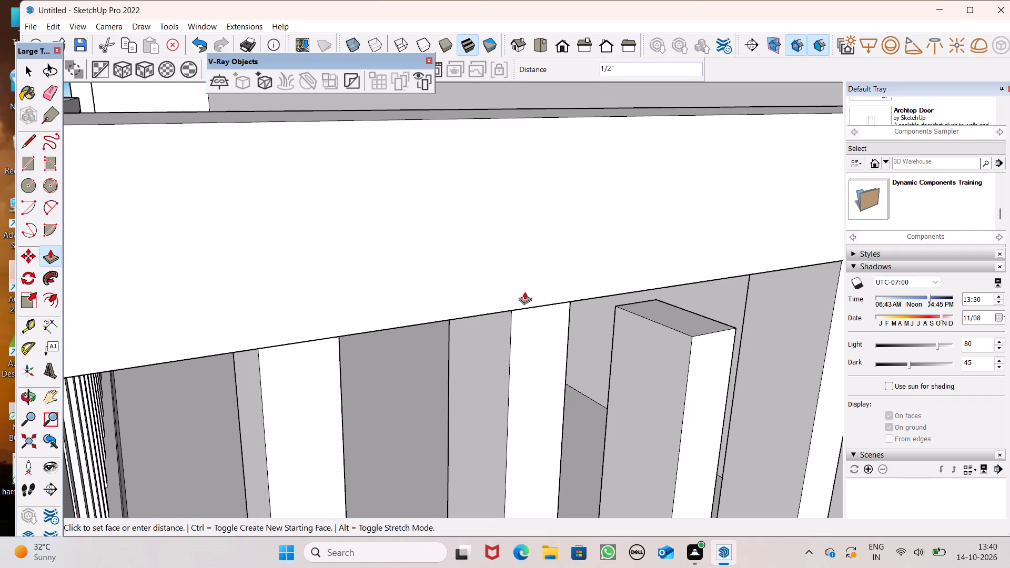
pyautogui.moveTo(524, 291); pyautogui.dragTo(522, 283)
pyautogui.moveTo(670, 309); pyautogui.dragTo(648, 262)
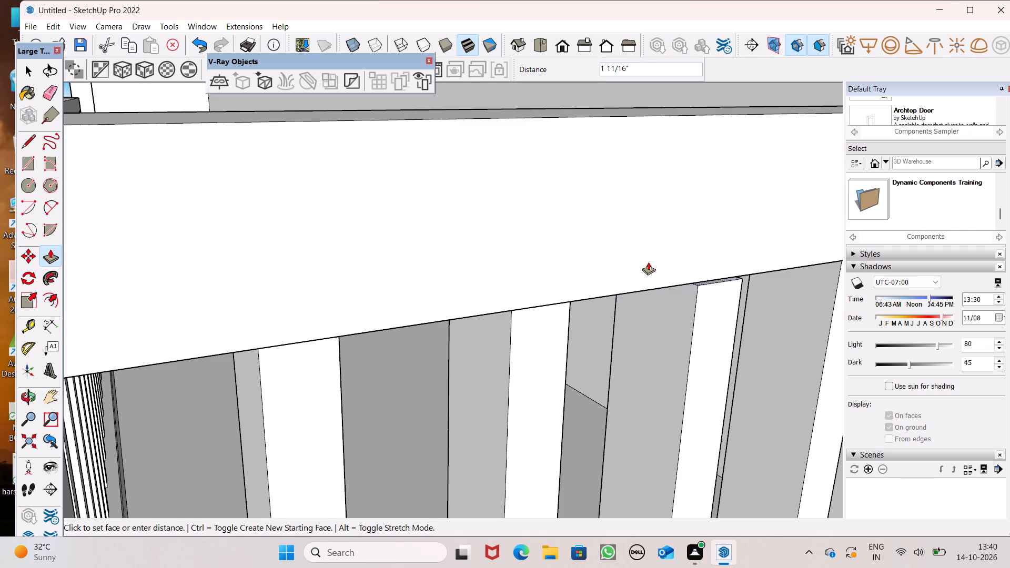
pyautogui.moveTo(648, 262); pyautogui.dragTo(644, 248)
# Examine from below the gap between the side railing's baluster tops and the underside of the handrail near the corner post.
pyautogui.scroll(-7, 541, 346)
pyautogui.scroll(-4, 647, 351)
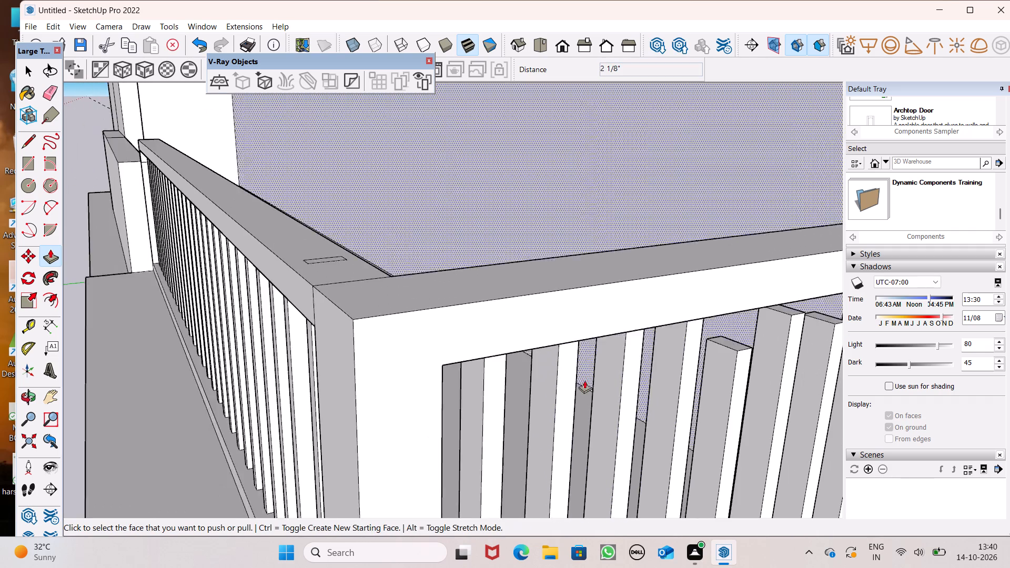
pyautogui.scroll(-1, 584, 380)
pyautogui.moveTo(627, 388); pyautogui.dragTo(588, 294, button='middle')
pyautogui.scroll(8, 466, 216)
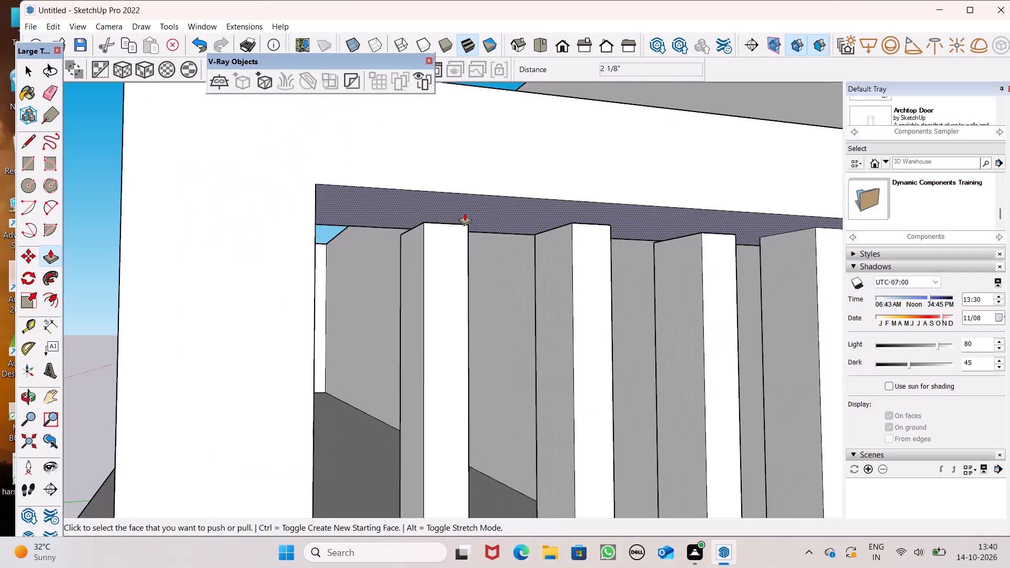
pyautogui.scroll(8, 464, 212)
pyautogui.scroll(1, 418, 221)
pyautogui.moveTo(446, 275); pyautogui.dragTo(472, 301, button='middle')
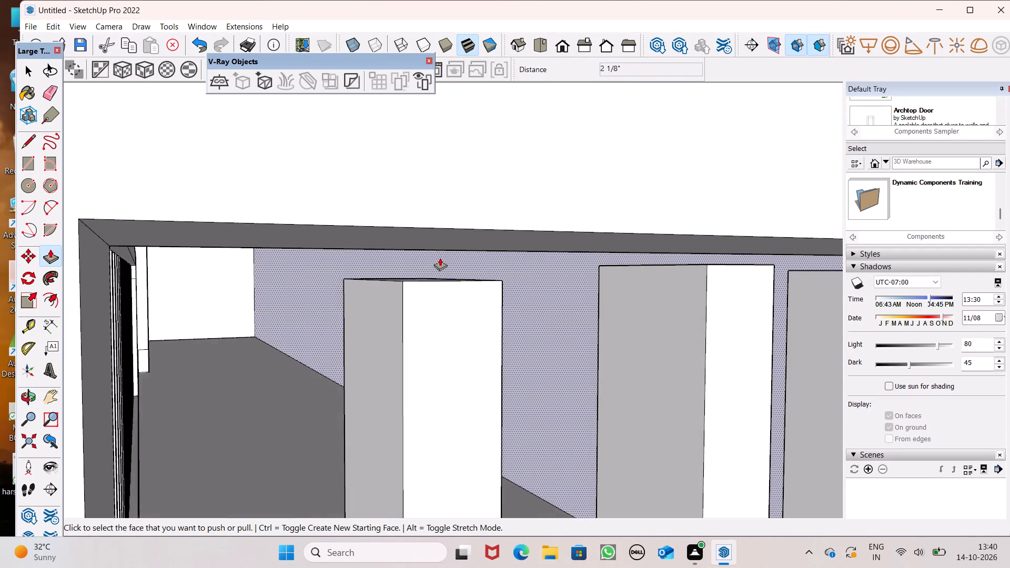
pyautogui.scroll(1, 440, 257)
pyautogui.scroll(-5, 457, 267)
pyautogui.moveTo(464, 289); pyautogui.dragTo(476, 309, button='middle')
# Raise the same three balusters nearest the corner post again by 11/16", 1/2" and 9/16" to the handrail's lower edge.
pyautogui.scroll(2, 479, 285)
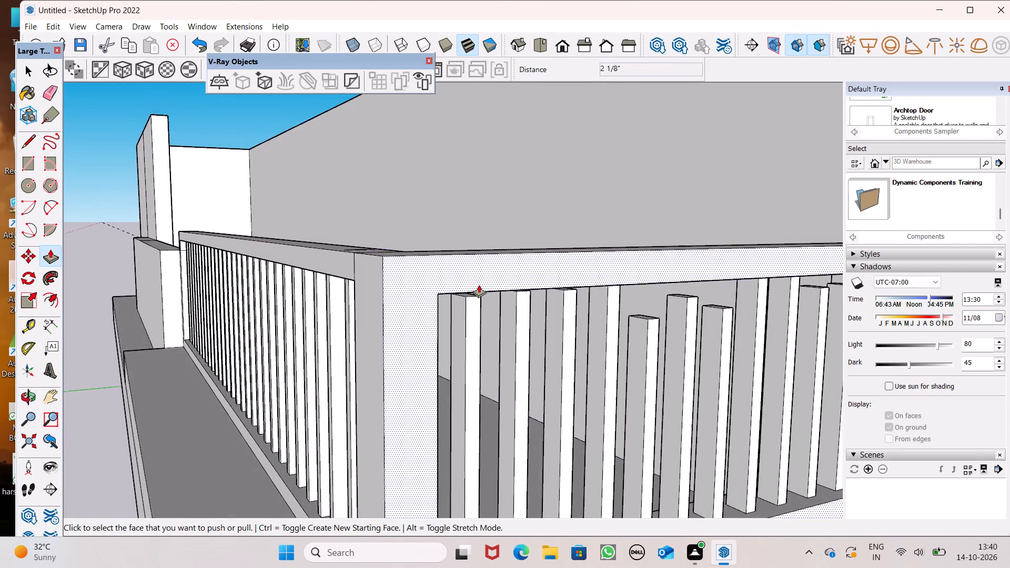
pyautogui.scroll(6, 479, 285)
pyautogui.moveTo(537, 315); pyautogui.dragTo(556, 312, button='middle')
pyautogui.scroll(5, 514, 278)
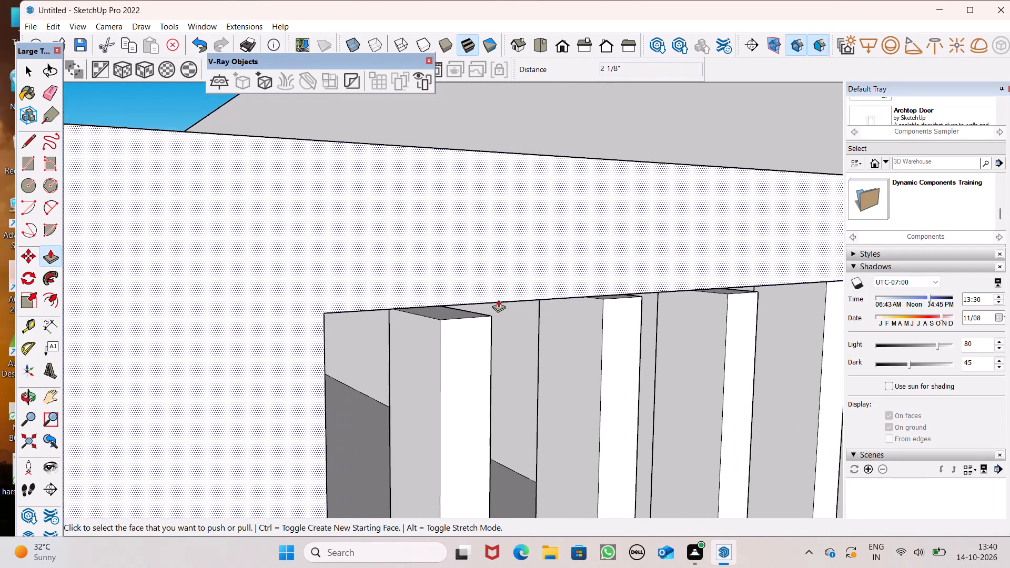
pyautogui.scroll(1, 498, 299)
pyautogui.moveTo(447, 310); pyautogui.dragTo(451, 289)
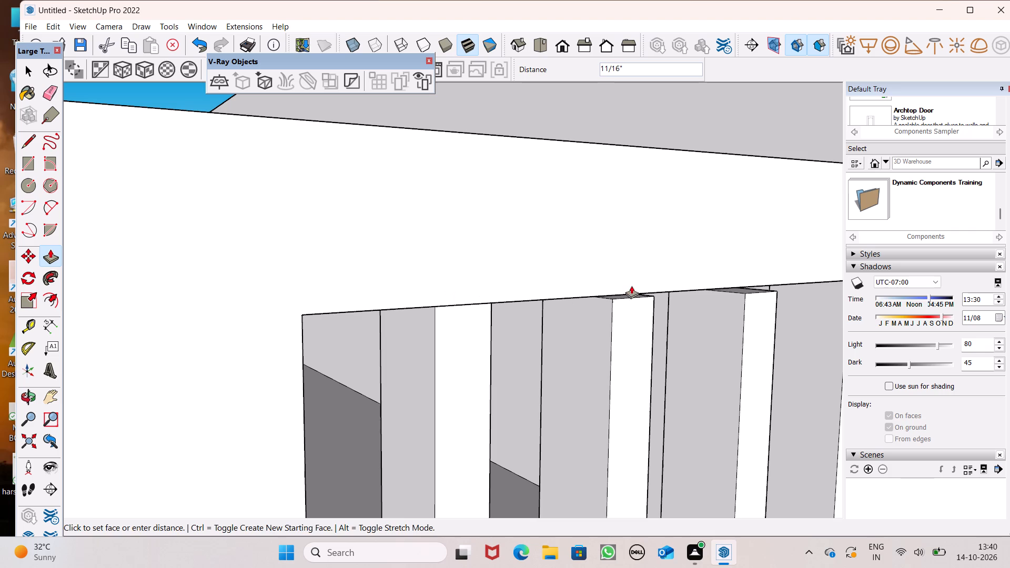
pyautogui.scroll(2, 626, 298)
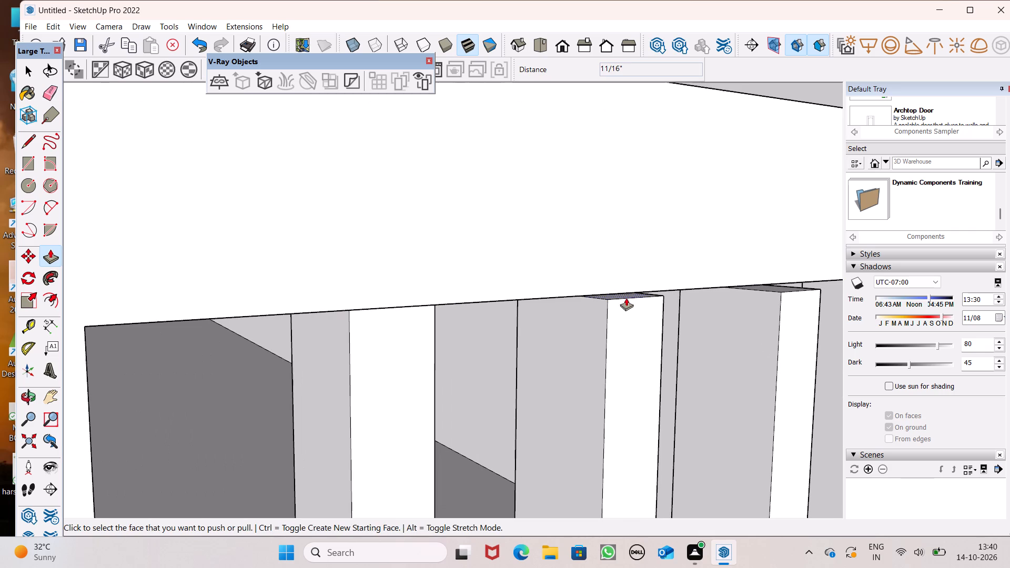
pyautogui.scroll(2, 626, 298)
pyautogui.moveTo(627, 294); pyautogui.dragTo(624, 273)
pyautogui.scroll(-2, 610, 302)
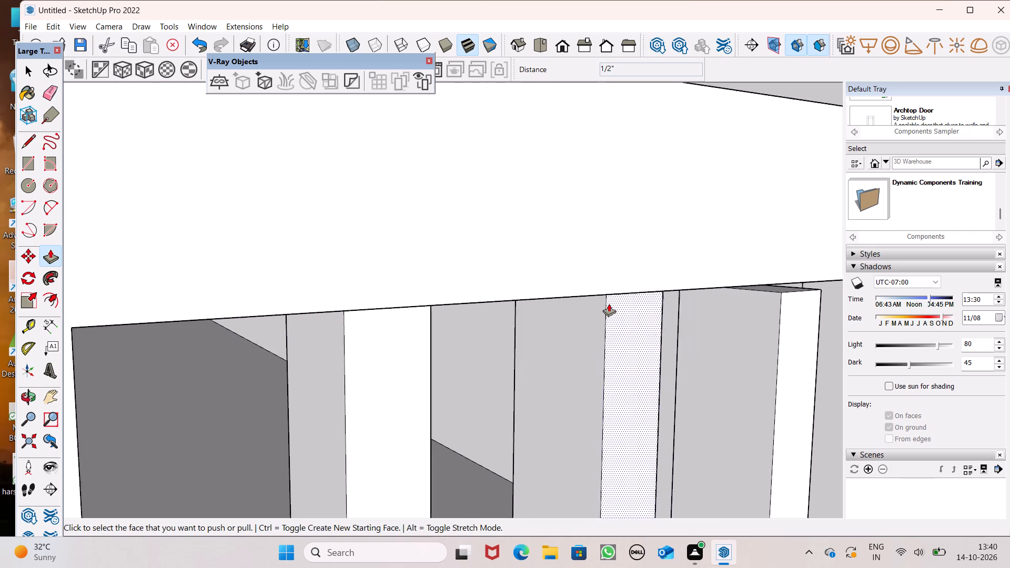
pyautogui.scroll(-3, 609, 303)
pyautogui.scroll(6, 736, 286)
pyautogui.moveTo(713, 298); pyautogui.dragTo(713, 298)
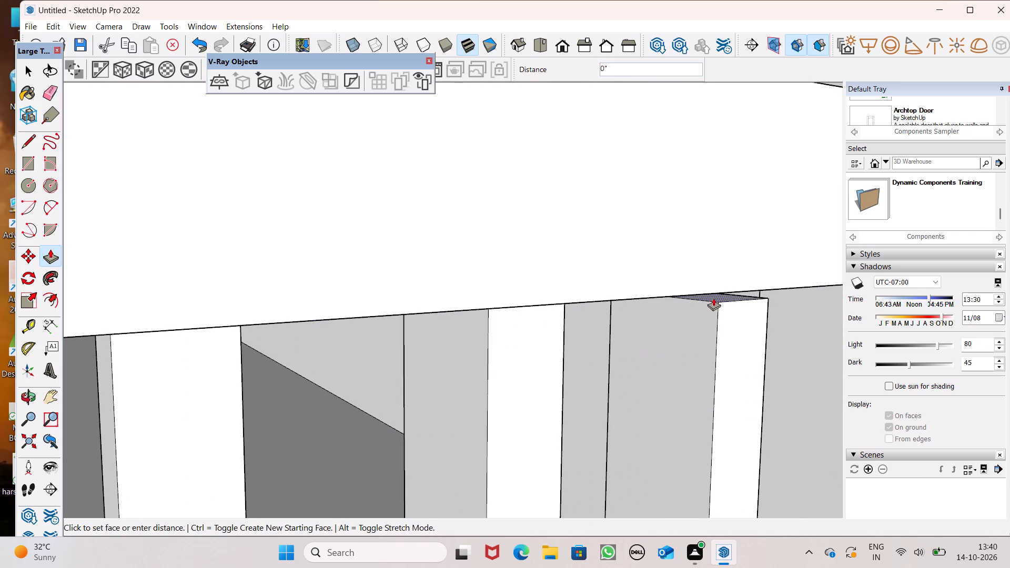
pyautogui.moveTo(713, 298); pyautogui.dragTo(703, 276)
# Raise the side railing's three short middle balusters to the handrail: the sixth from the corner by 2 5/16", seventh by 3 5/8", fifth by 5 3/16".
pyautogui.scroll(-3, 242, 302)
pyautogui.scroll(-2, 411, 322)
pyautogui.scroll(1, 436, 343)
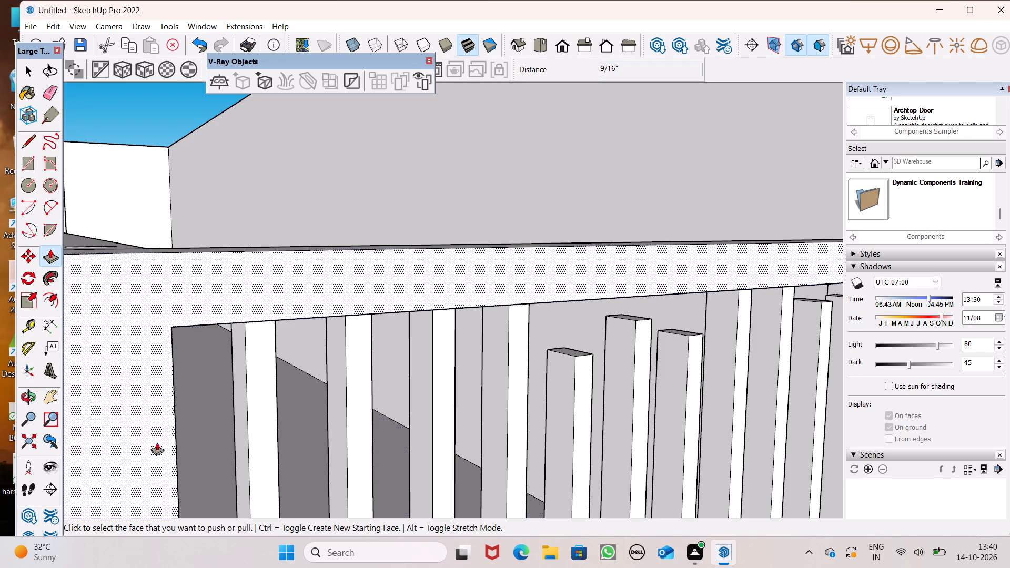
pyautogui.scroll(-5, 382, 181)
pyautogui.moveTo(398, 299); pyautogui.dragTo(353, 332, button='middle')
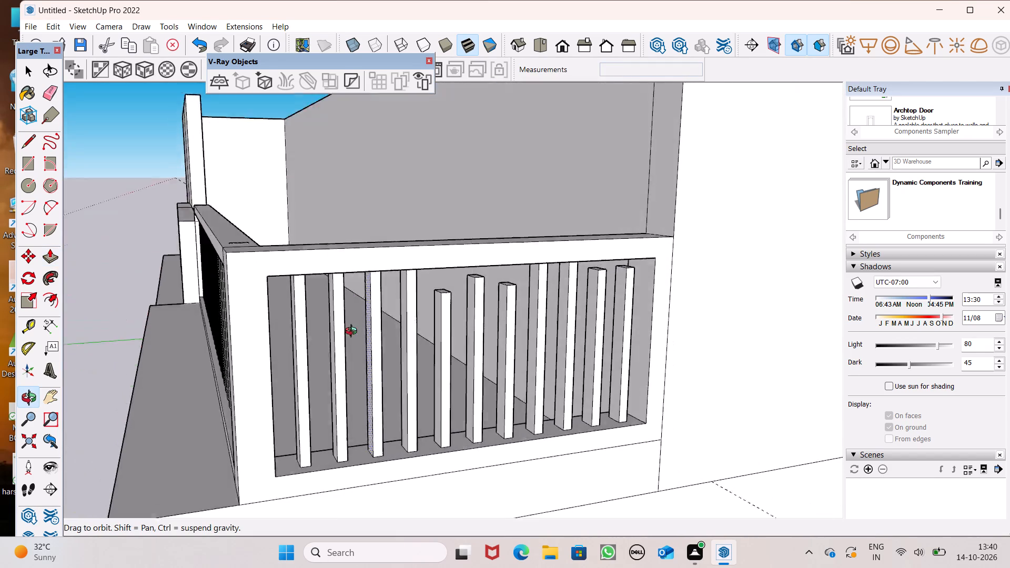
pyautogui.moveTo(353, 332); pyautogui.dragTo(342, 396, button='middle')
pyautogui.moveTo(337, 407); pyautogui.dragTo(340, 391, button='middle')
pyautogui.scroll(6, 513, 270)
pyautogui.scroll(4, 448, 327)
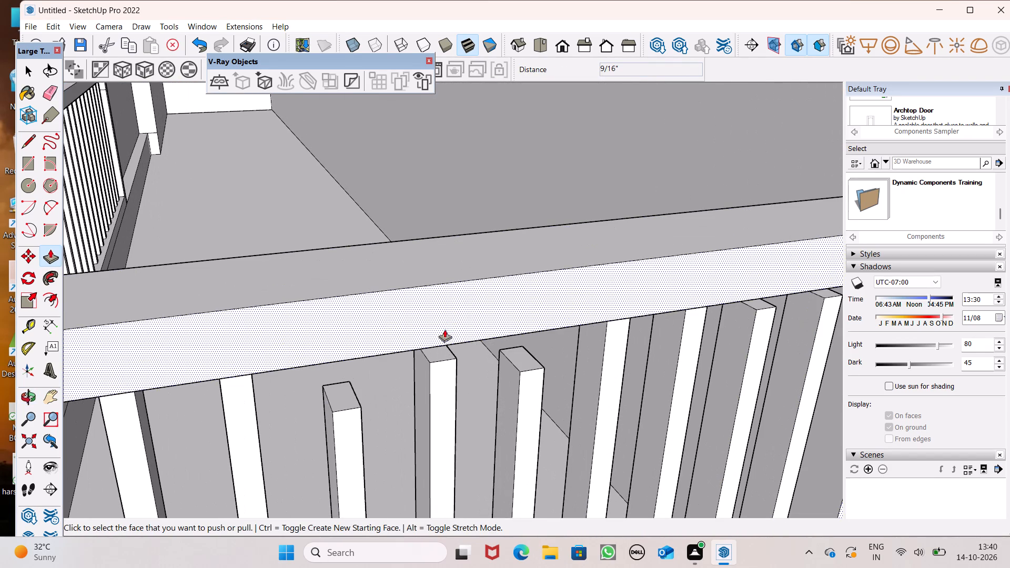
pyautogui.moveTo(437, 356); pyautogui.dragTo(435, 325)
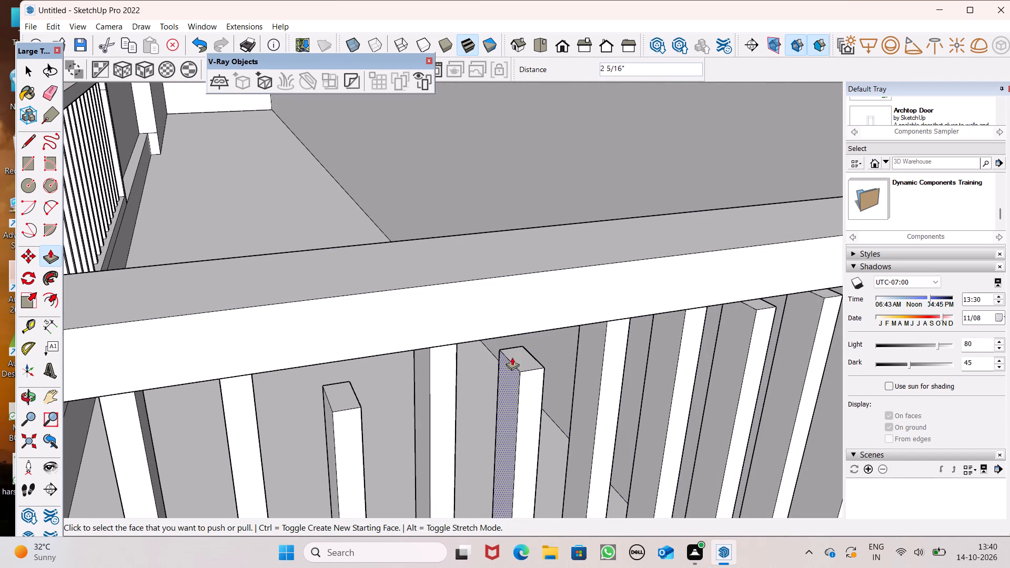
pyautogui.moveTo(518, 361); pyautogui.dragTo(513, 316)
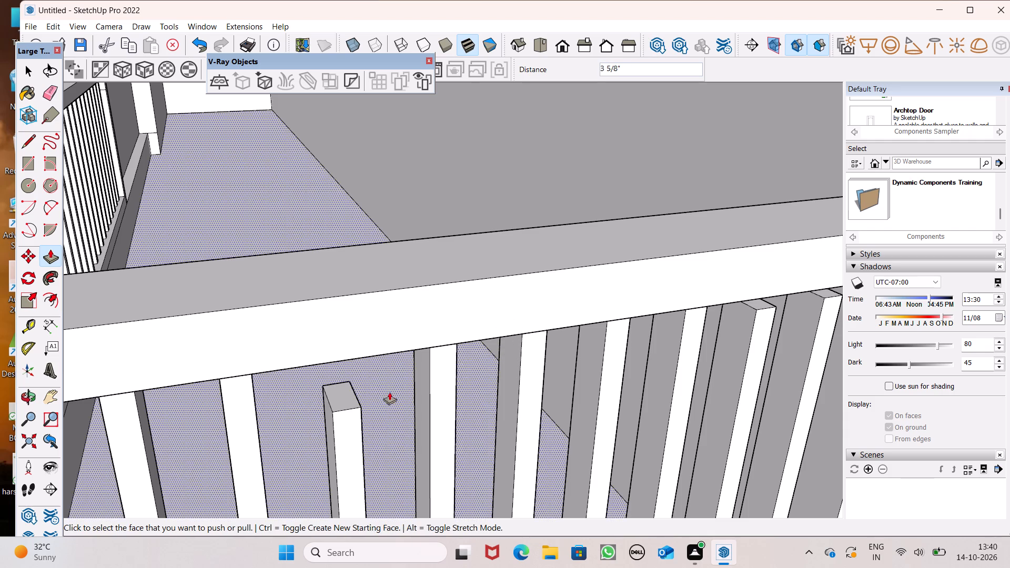
pyautogui.moveTo(339, 396); pyautogui.dragTo(339, 328)
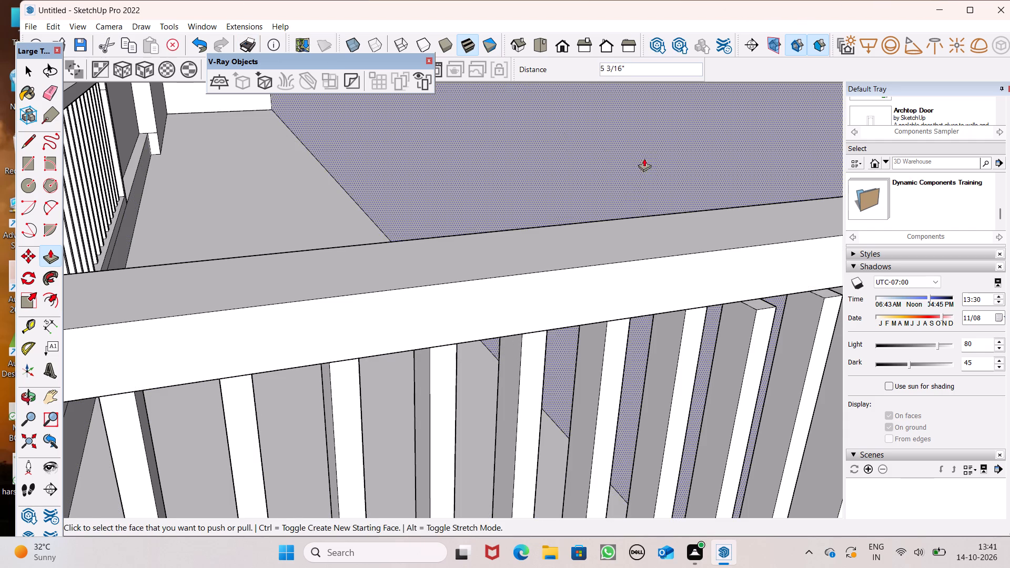
# Raise the side railing's last two balusters beside the house wall by about 1 7/8" and 2 9/16" to the handrail.
pyautogui.scroll(-6, 561, 217)
pyautogui.scroll(10, 653, 231)
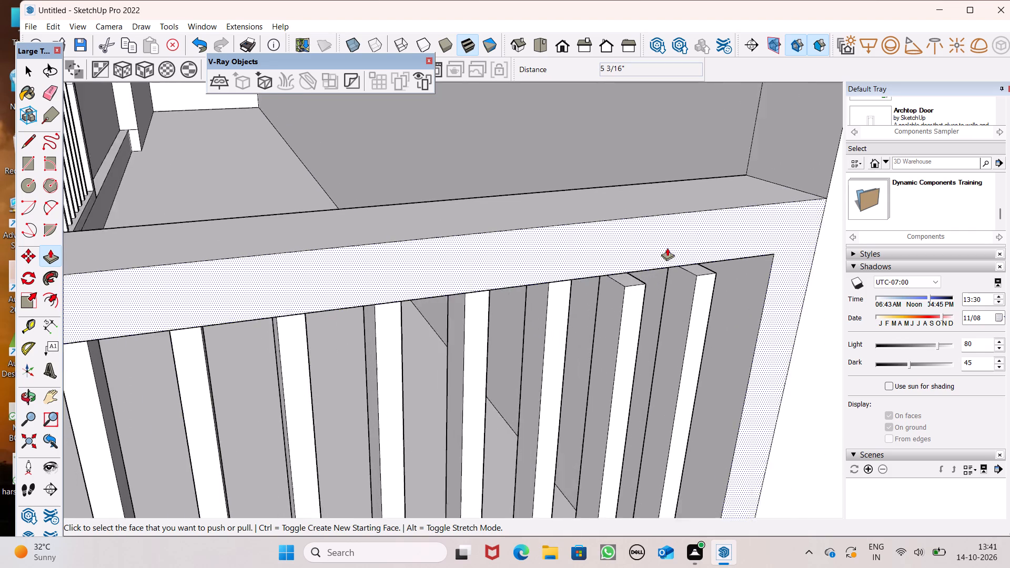
pyautogui.scroll(4, 667, 248)
pyautogui.moveTo(605, 298); pyautogui.dragTo(601, 263)
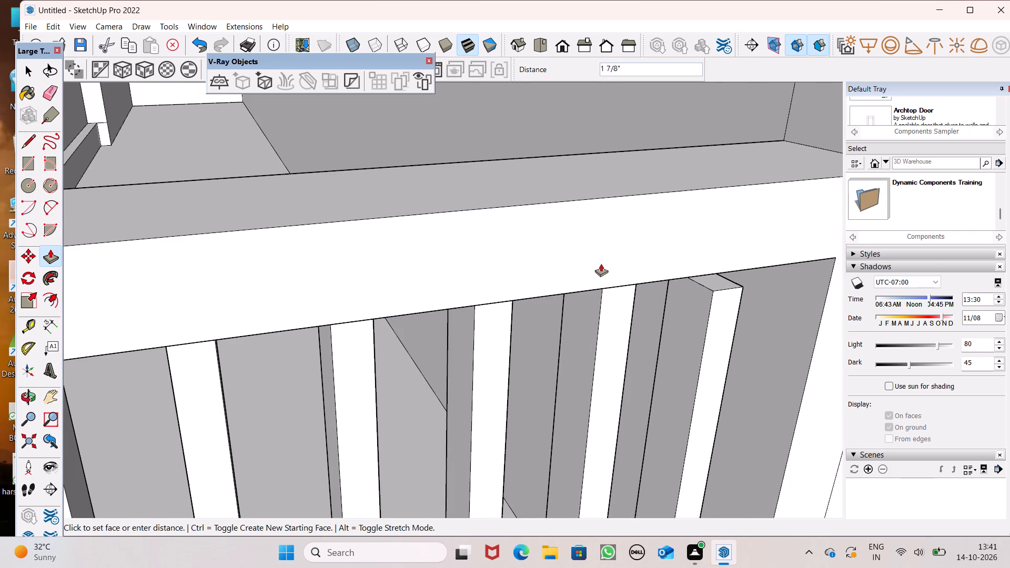
pyautogui.moveTo(601, 263); pyautogui.dragTo(608, 261)
pyautogui.moveTo(724, 282); pyautogui.dragTo(702, 234)
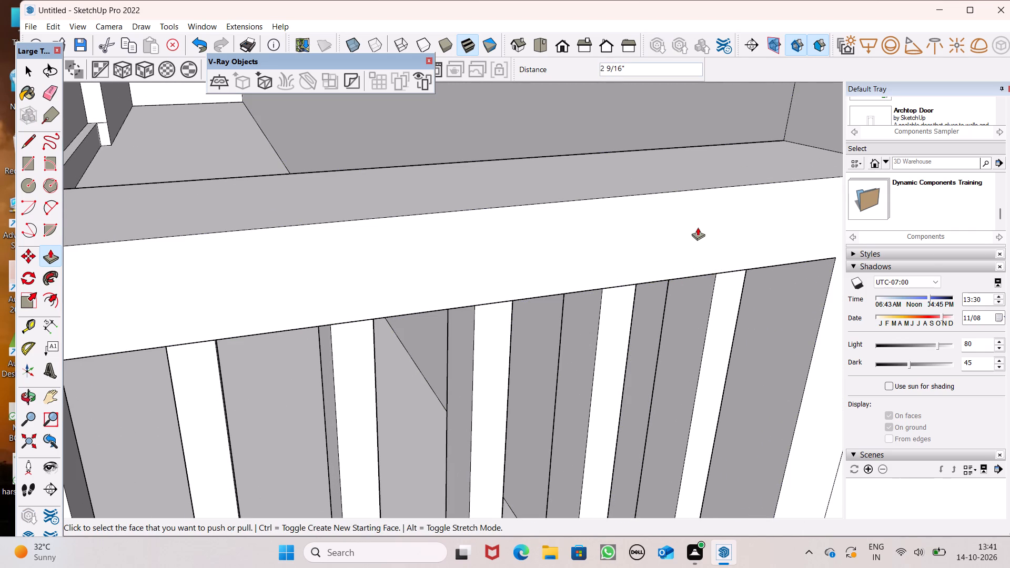
# Examine the balcony railing and the whole house from the front and from the side.
pyautogui.scroll(-9, 698, 216)
pyautogui.scroll(-13, 693, 189)
pyautogui.moveTo(585, 307); pyautogui.dragTo(767, 289, button='middle')
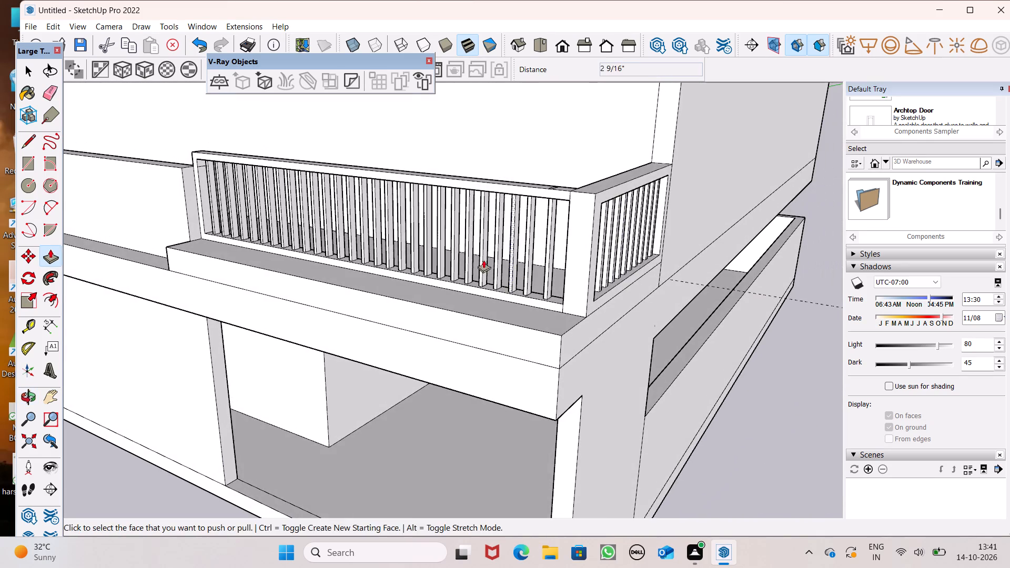
pyautogui.moveTo(489, 265); pyautogui.dragTo(642, 320, button='middle')
pyautogui.scroll(-2, 601, 269)
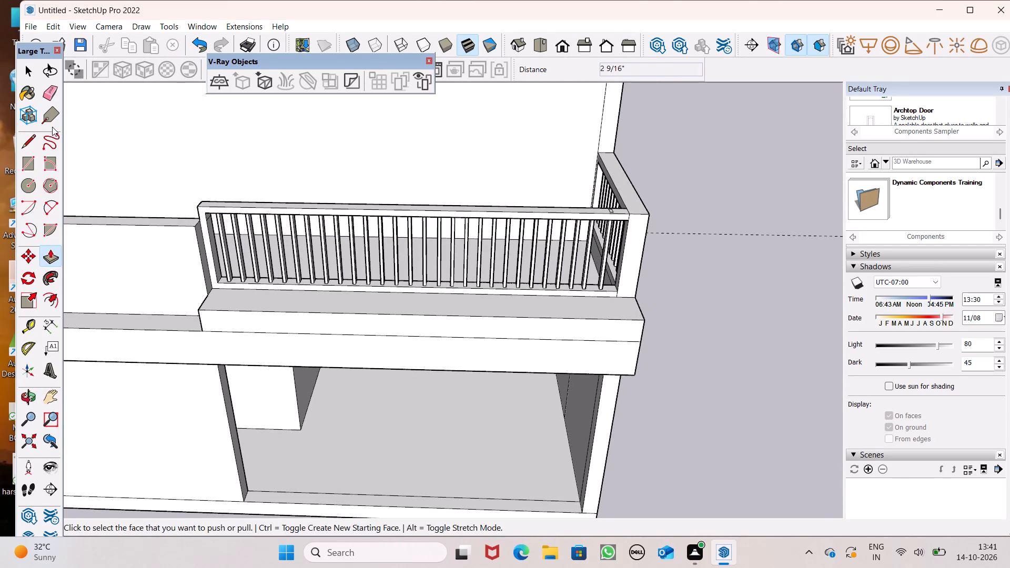
pyautogui.moveTo(25, 165); pyautogui.dragTo(41, 160)
pyautogui.scroll(-3, 594, 231)
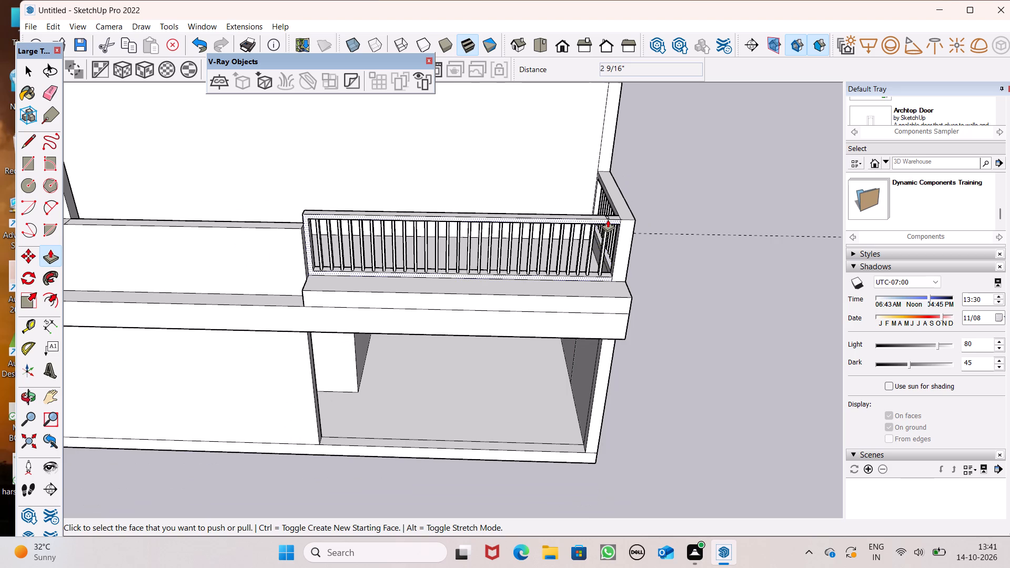
pyautogui.scroll(-6, 627, 219)
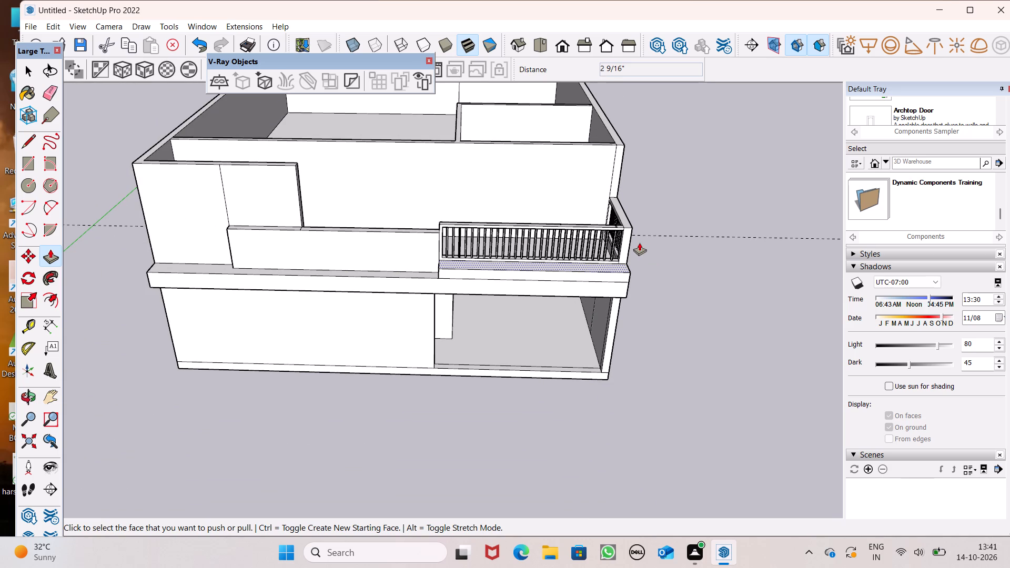
pyautogui.scroll(-2, 639, 242)
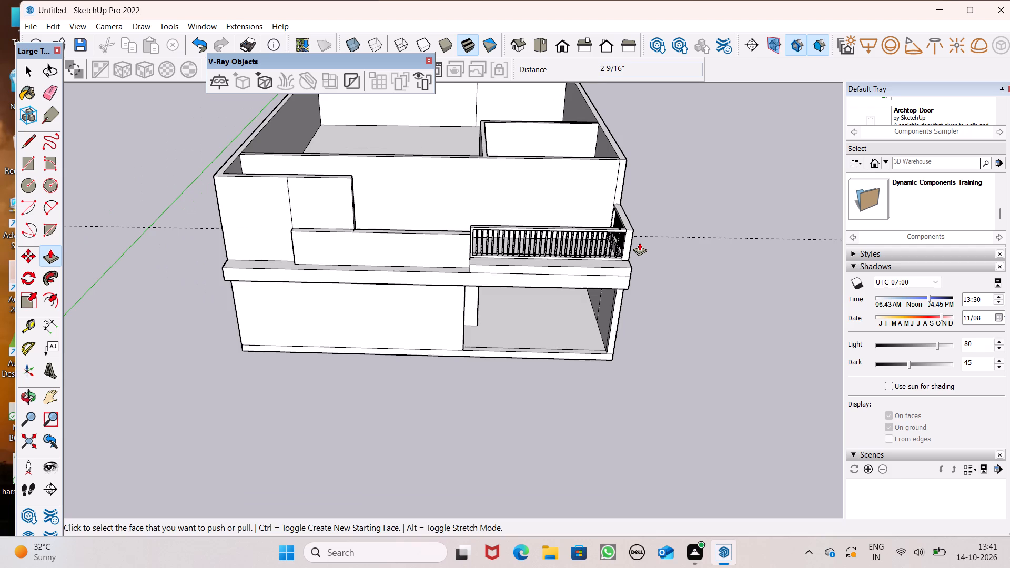
pyautogui.scroll(-1, 639, 242)
pyautogui.moveTo(643, 274); pyautogui.dragTo(285, 263, button='middle')
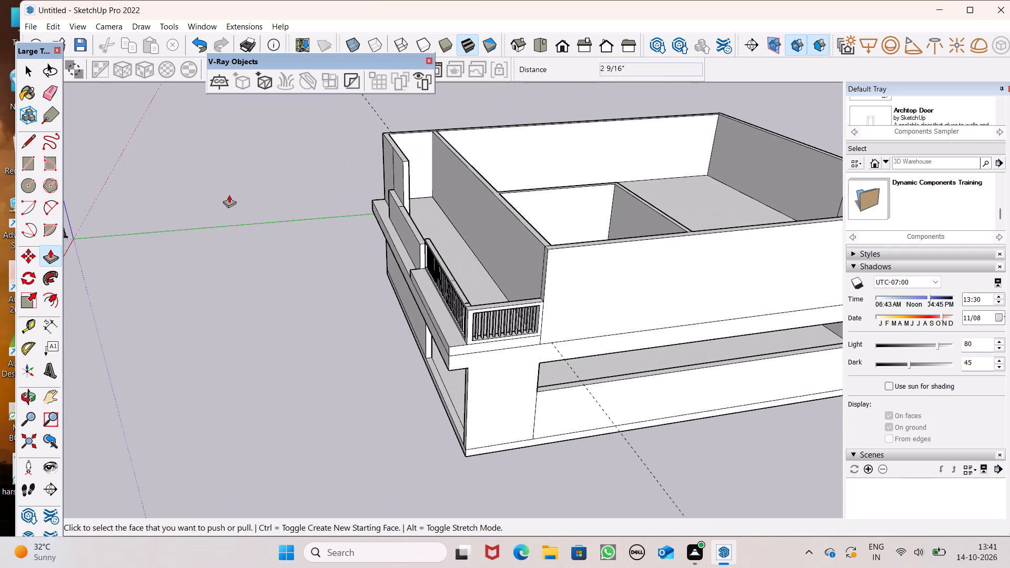
# Draw a 9" line across the top of the upper floor's outer side wall where the inner partition meets it.
pyautogui.click(33, 141)
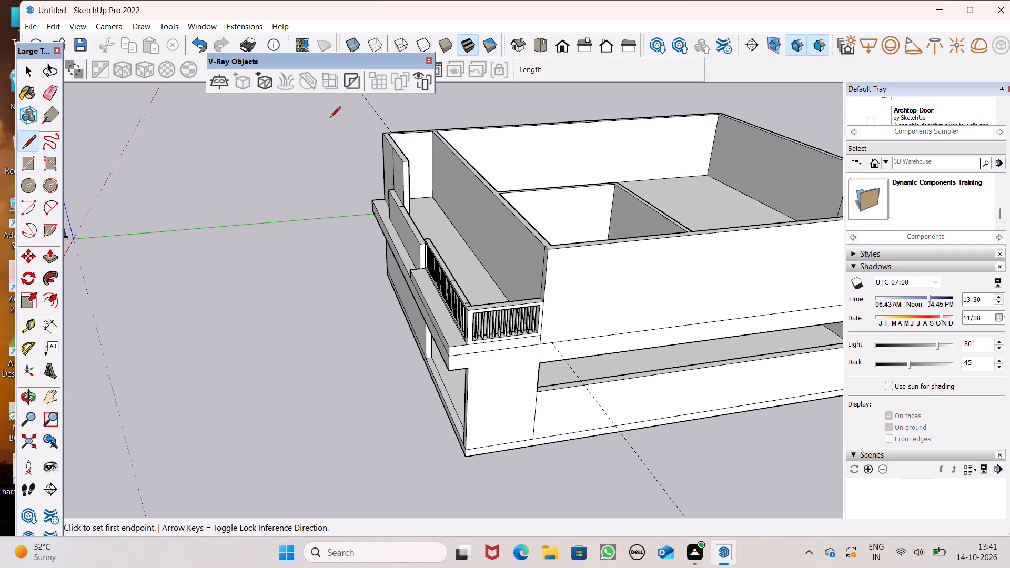
pyautogui.scroll(5, 728, 283)
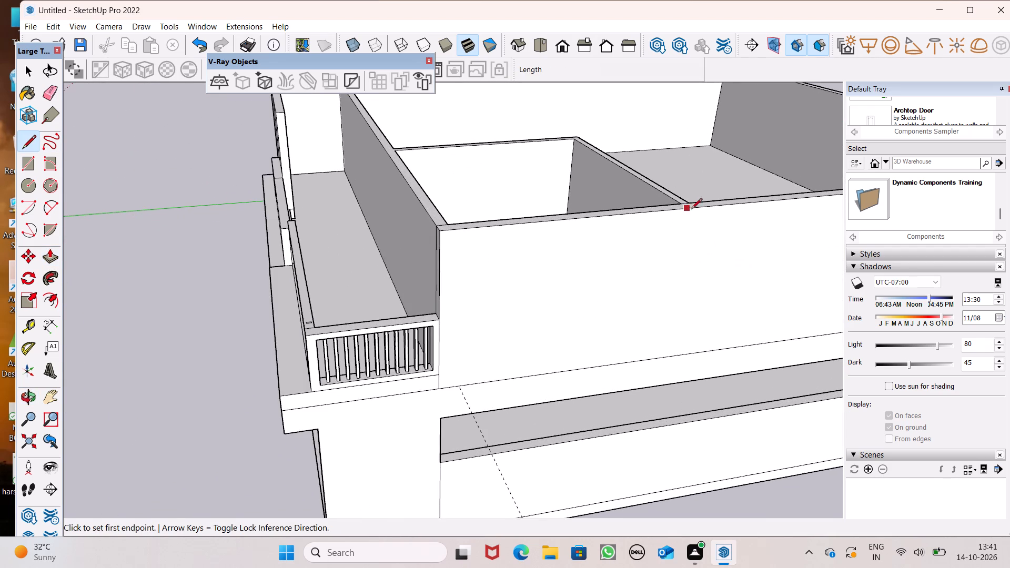
pyautogui.moveTo(696, 220); pyautogui.dragTo(675, 247, button='middle')
pyautogui.click(691, 221)
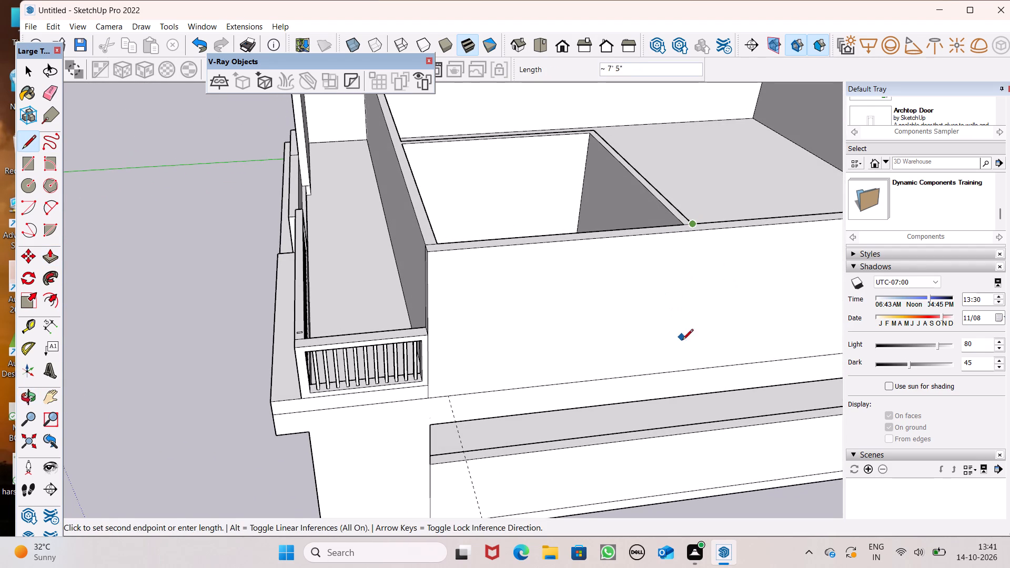
pyautogui.click(697, 233)
# Draw a line about 10' long down the outer side wall's face from the partition junction to the floor slab edge.
pyautogui.click(699, 234)
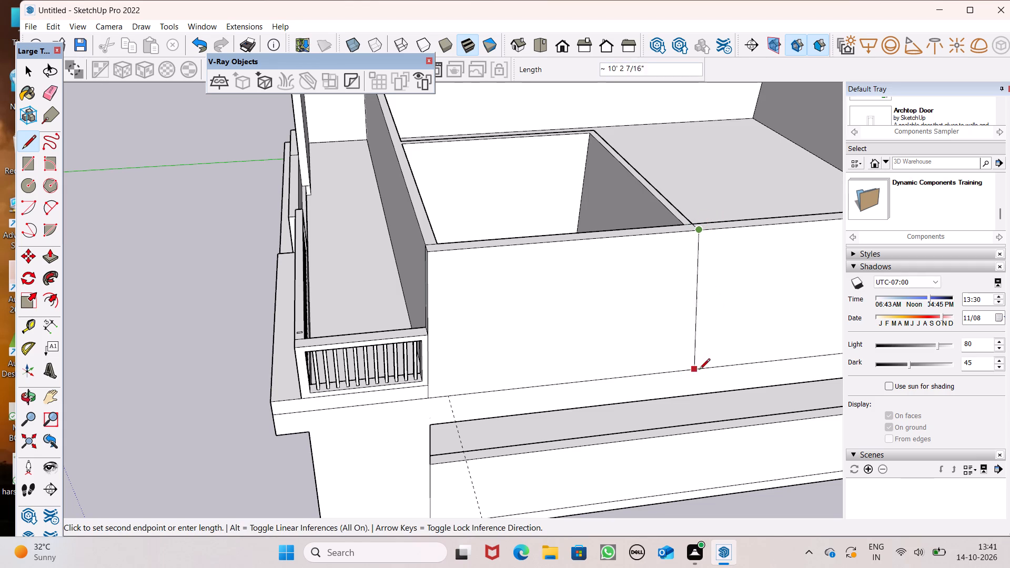
pyautogui.moveTo(697, 379); pyautogui.dragTo(731, 303, button='middle')
pyautogui.scroll(3, 731, 307)
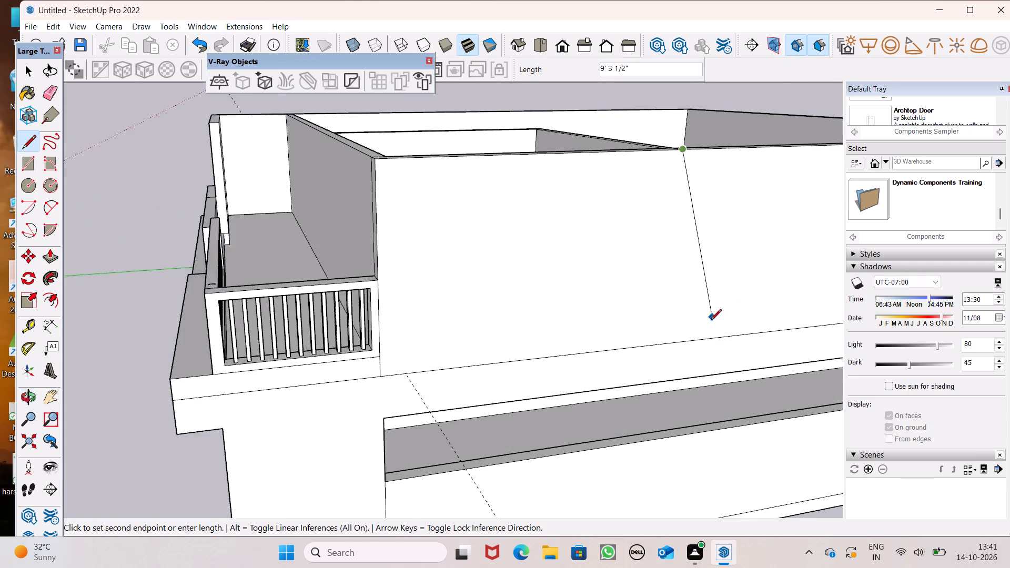
pyautogui.scroll(2, 711, 321)
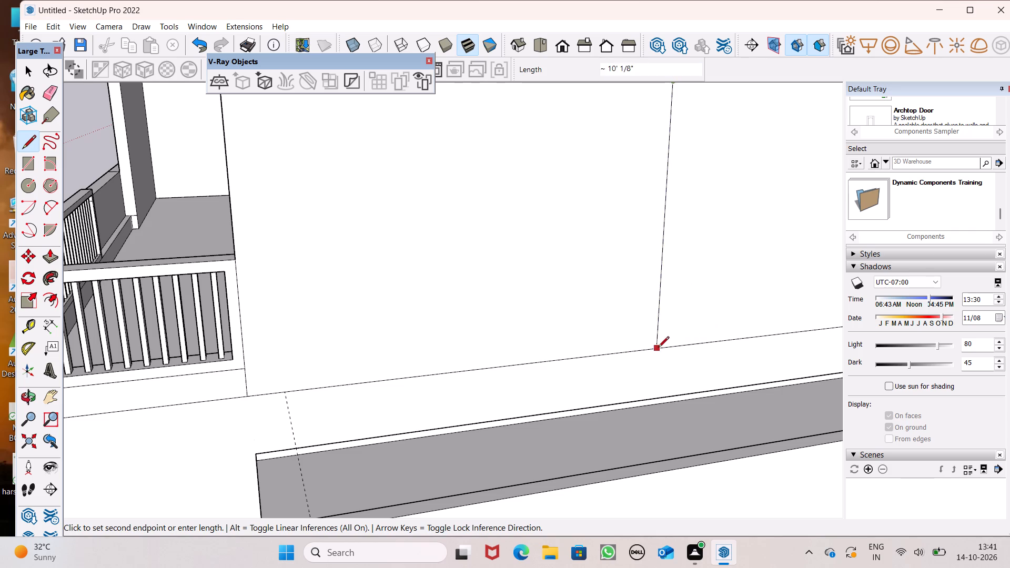
pyautogui.click(644, 350)
pyautogui.scroll(-5, 721, 367)
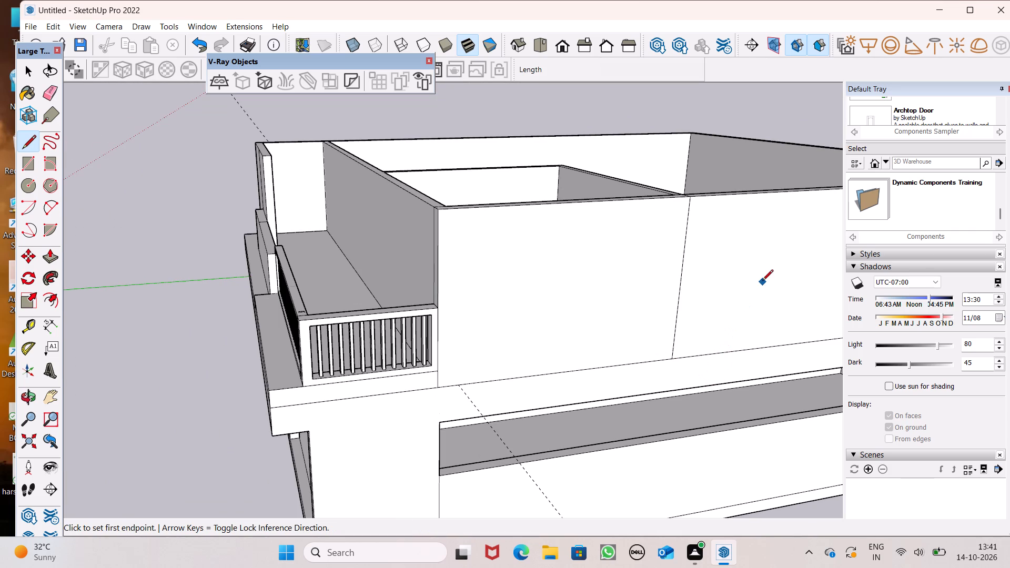
# Undo the line down the upper outer side wall and redraw it about 10' long from the partition junction to the slab edge.
pyautogui.hotkey('ctrl', 'z')
pyautogui.moveTo(743, 328); pyautogui.dragTo(678, 504, button='middle')
pyautogui.scroll(4, 650, 377)
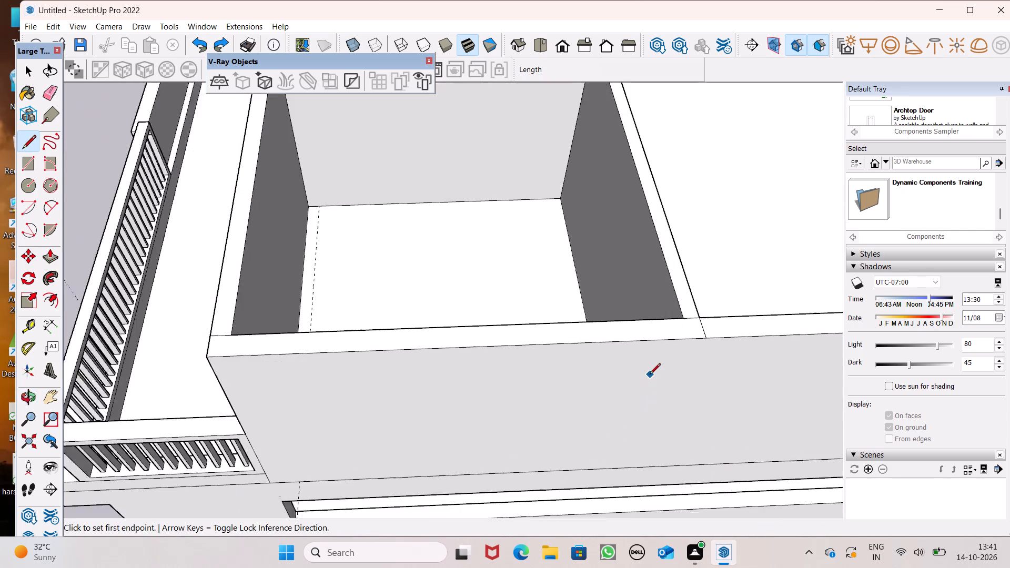
pyautogui.scroll(2, 650, 375)
pyautogui.scroll(1, 704, 331)
pyautogui.moveTo(704, 331); pyautogui.dragTo(478, 303, button='middle')
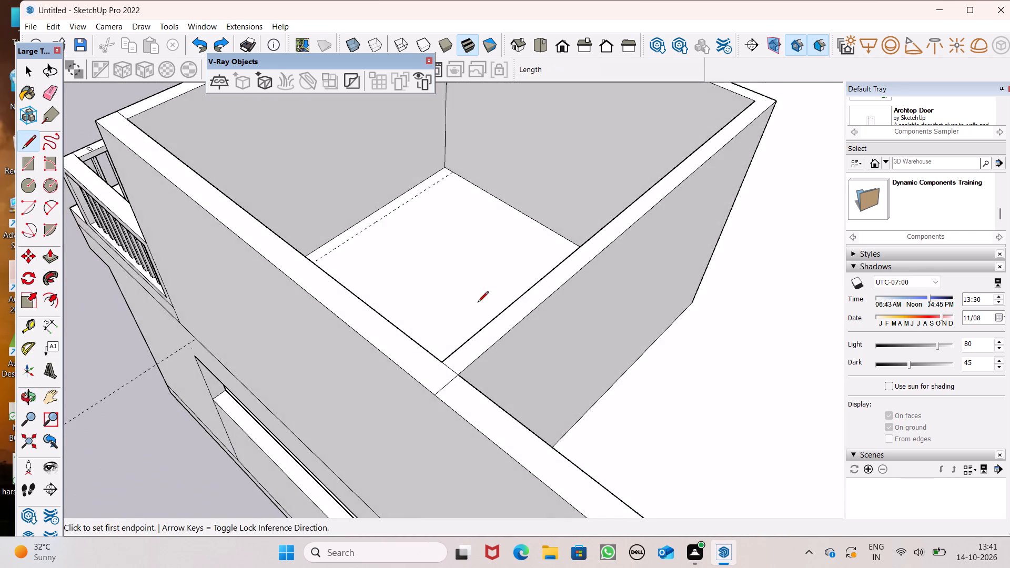
pyautogui.scroll(3, 478, 359)
pyautogui.scroll(-1, 477, 405)
pyautogui.scroll(14, 477, 405)
pyautogui.scroll(2, 448, 356)
pyautogui.scroll(-1, 450, 361)
pyautogui.scroll(2, 450, 361)
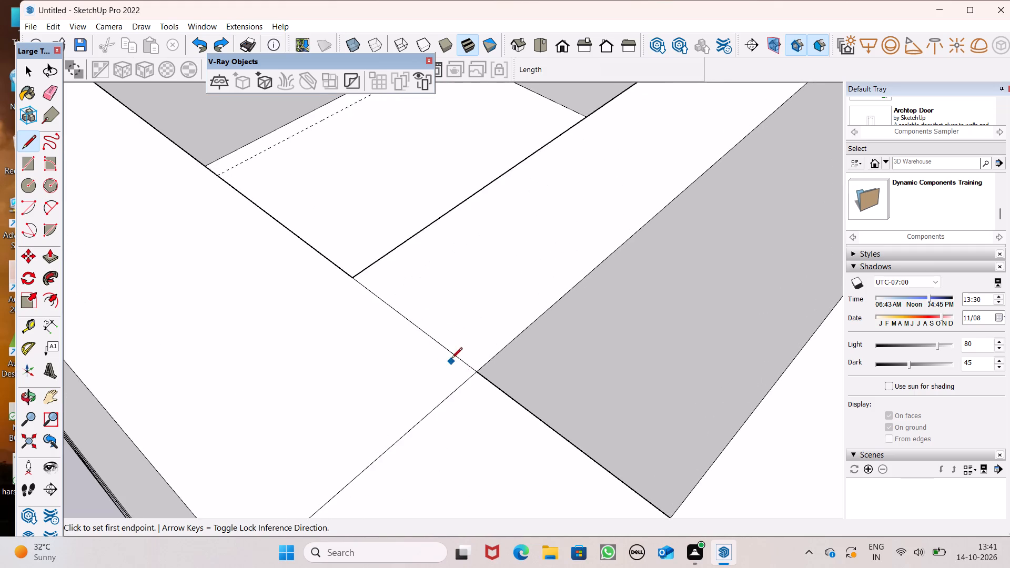
pyautogui.scroll(2, 451, 359)
pyautogui.moveTo(494, 391); pyautogui.dragTo(488, 230, button='middle')
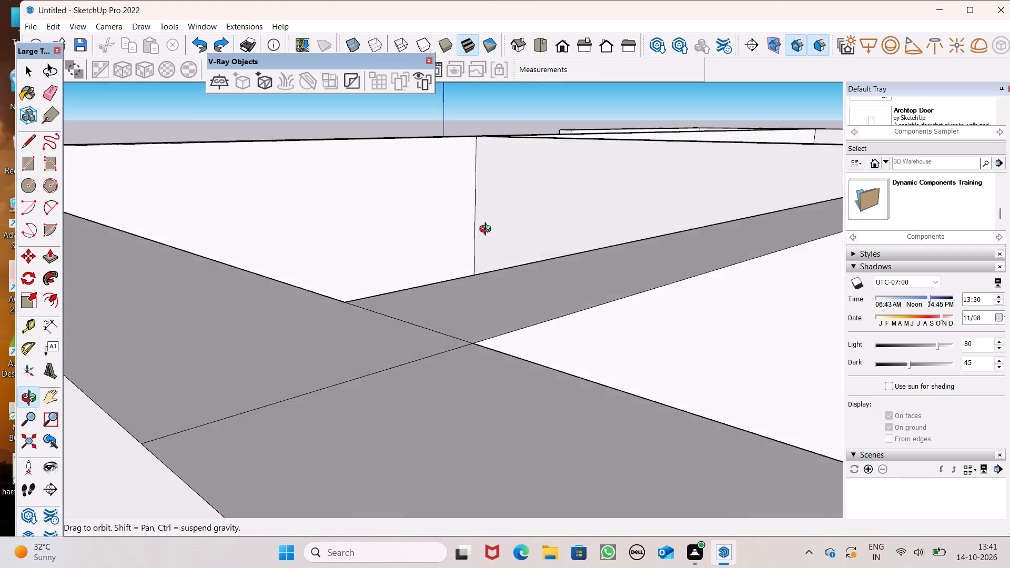
pyautogui.moveTo(488, 230); pyautogui.dragTo(620, 202, button='middle')
pyautogui.scroll(-6, 597, 215)
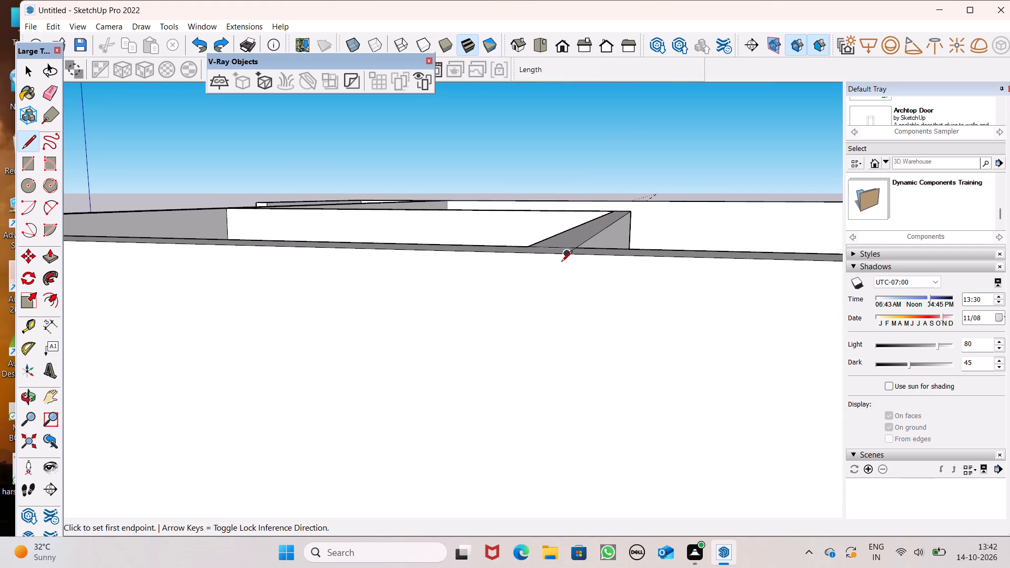
pyautogui.click(565, 255)
pyautogui.scroll(-8, 585, 316)
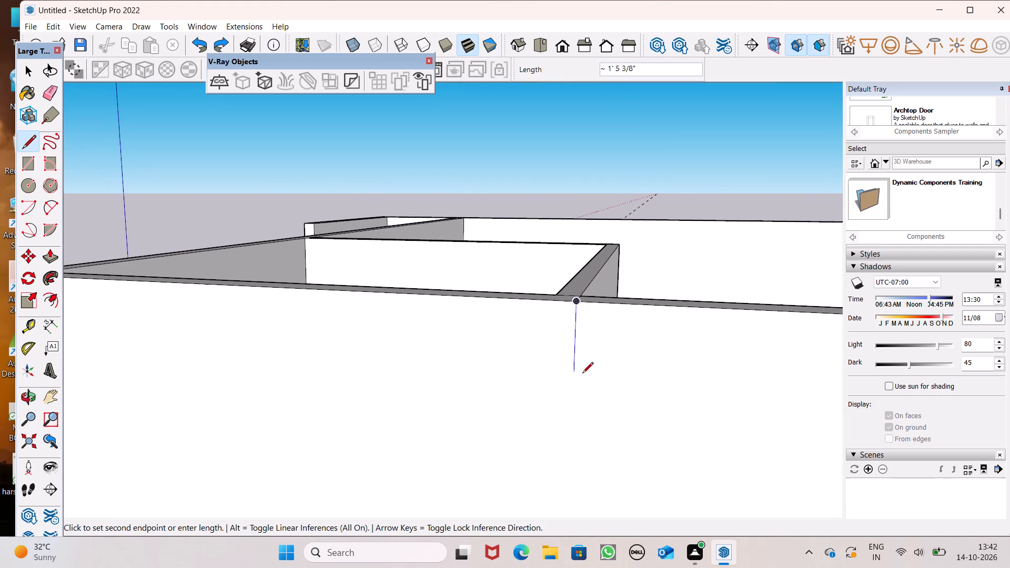
pyautogui.scroll(-5, 582, 400)
pyautogui.scroll(1, 581, 405)
pyautogui.scroll(-7, 610, 315)
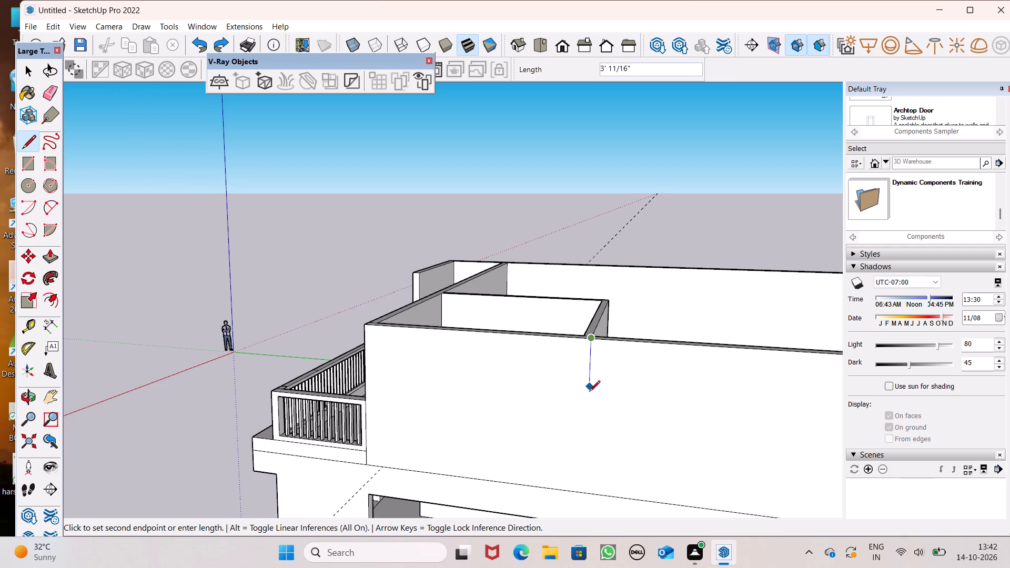
pyautogui.click(584, 493)
# Examine the divided side wall, balcony and upper floor from the side and the front.
pyautogui.scroll(-4, 529, 379)
pyautogui.moveTo(565, 424); pyautogui.dragTo(565, 424, button='middle')
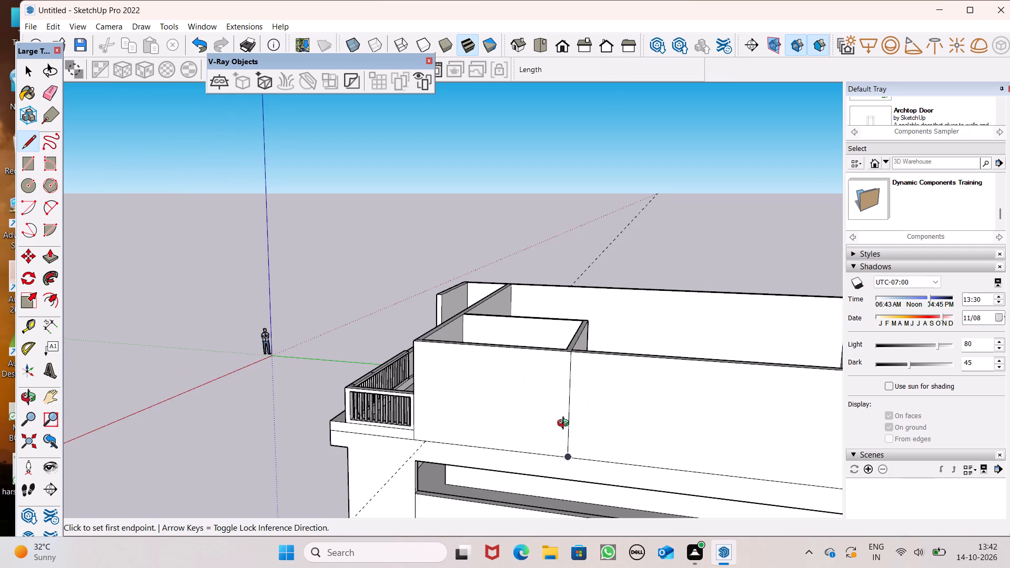
pyautogui.moveTo(565, 424); pyautogui.dragTo(602, 425, button='middle')
pyautogui.moveTo(588, 434); pyautogui.dragTo(784, 465, button='middle')
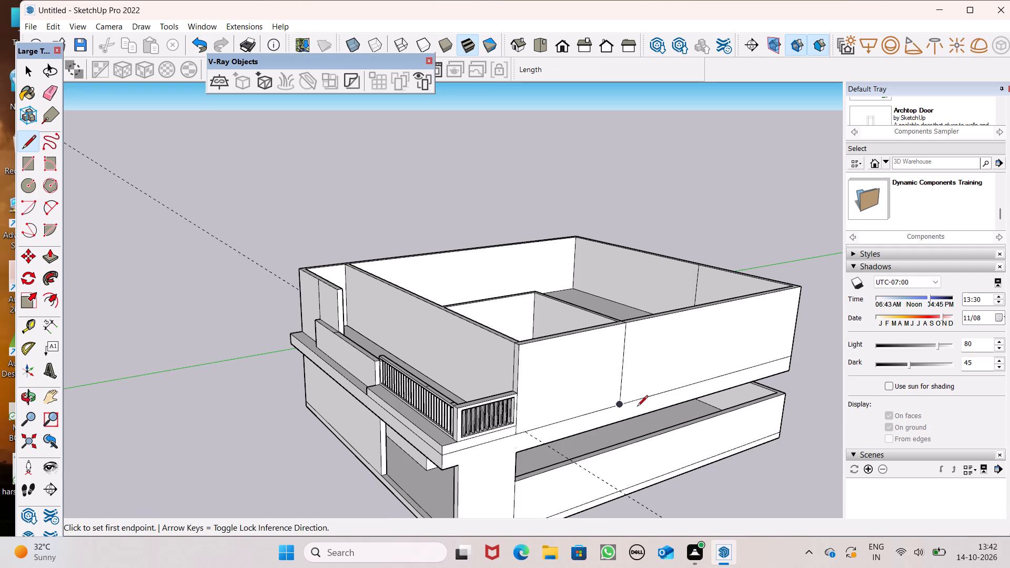
pyautogui.scroll(1, 576, 402)
pyautogui.moveTo(576, 406); pyautogui.dragTo(826, 415, button='middle')
pyautogui.moveTo(665, 371); pyautogui.dragTo(701, 382, button='middle')
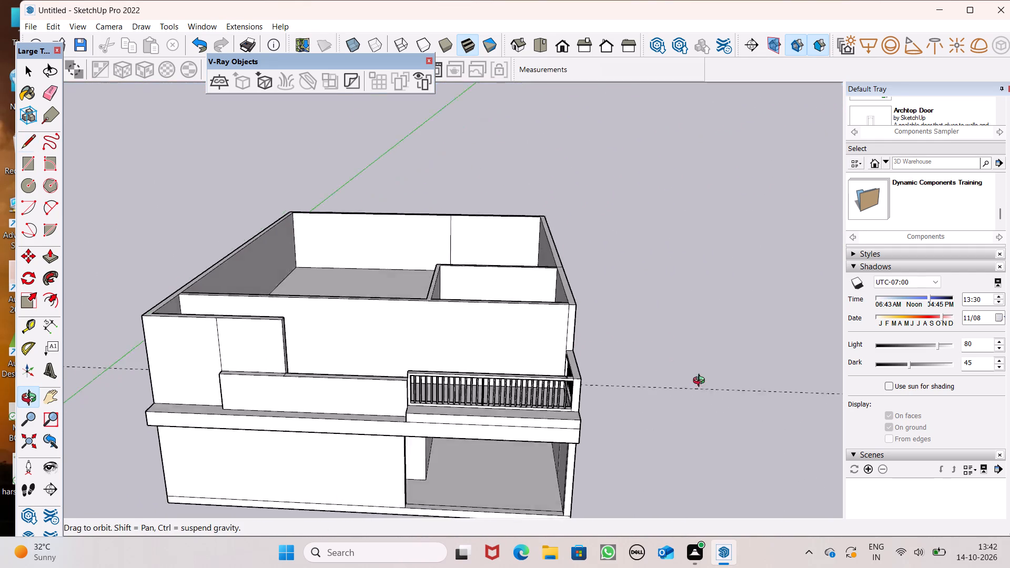
pyautogui.moveTo(701, 382); pyautogui.dragTo(723, 389, button='middle')
pyautogui.scroll(1, 686, 325)
pyautogui.scroll(2, 546, 318)
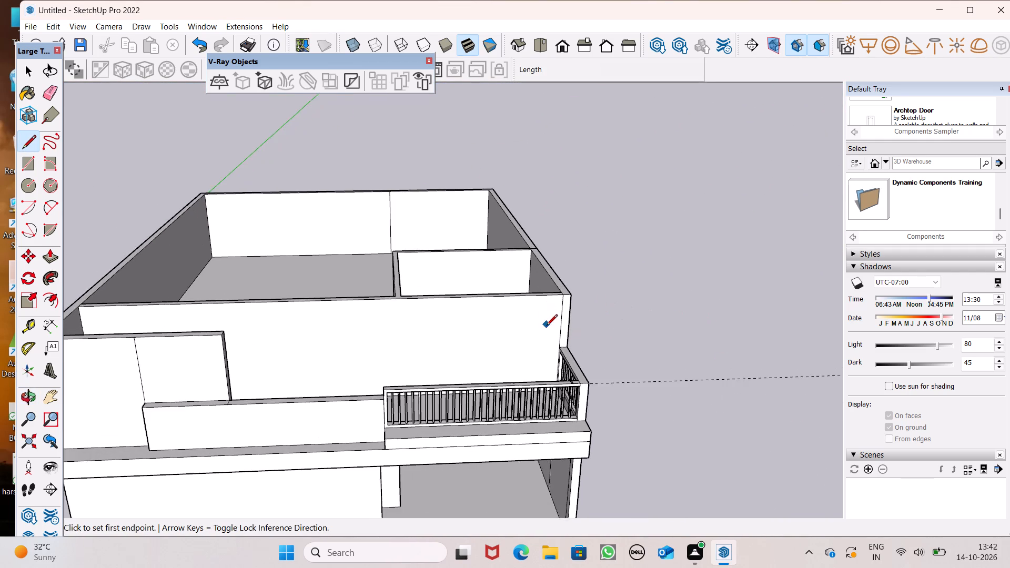
pyautogui.scroll(2, 547, 326)
pyautogui.moveTo(582, 413); pyautogui.dragTo(532, 440, button='middle')
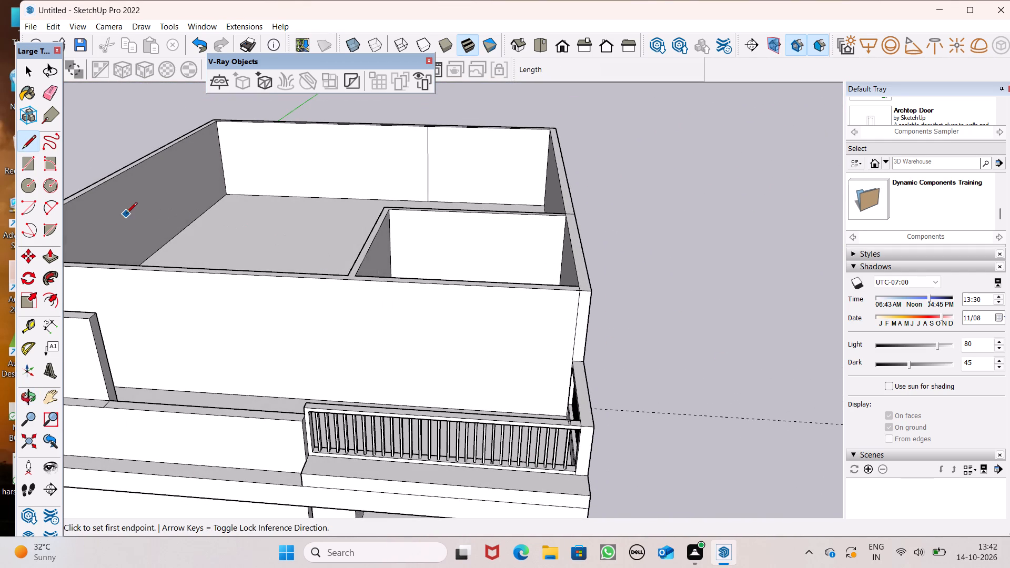
# Examine the upper floor's small room, partitions and front wall from the front, above and behind.
pyautogui.click(28, 164)
pyautogui.moveTo(499, 378); pyautogui.dragTo(504, 351, button='middle')
pyautogui.scroll(2, 457, 317)
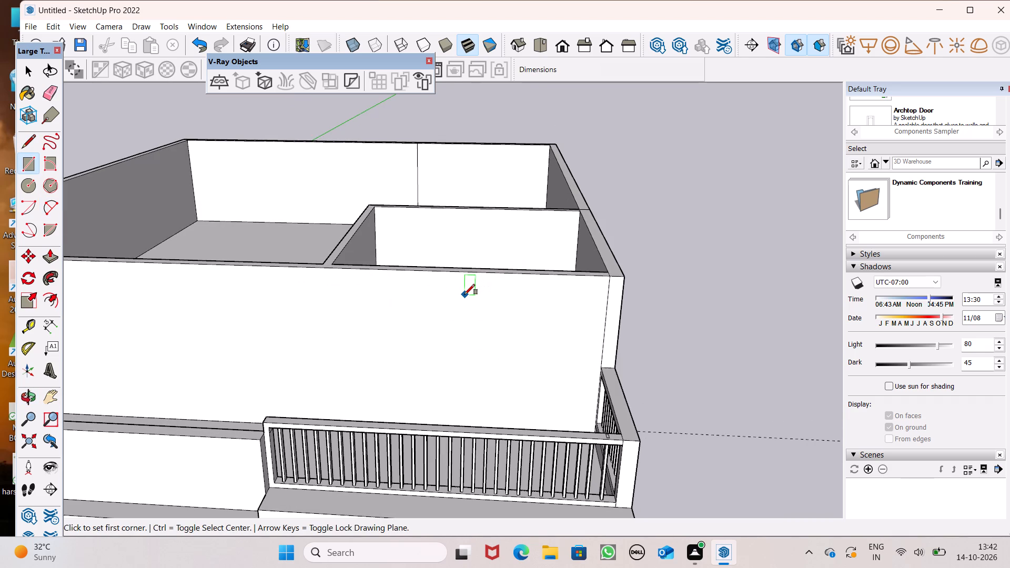
pyautogui.scroll(-3, 464, 293)
pyautogui.moveTo(463, 315); pyautogui.dragTo(550, 386, button='middle')
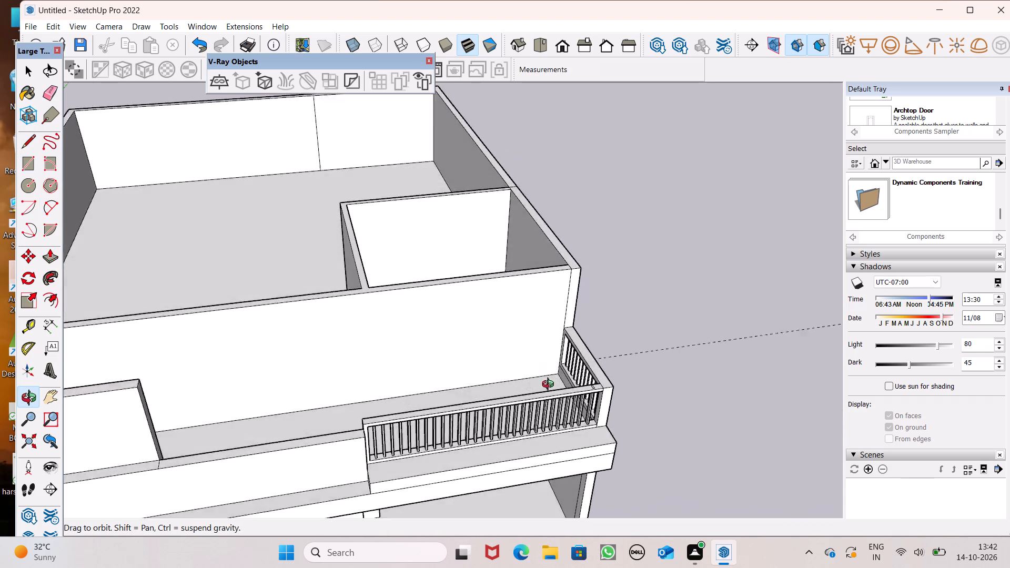
pyautogui.moveTo(550, 386); pyautogui.dragTo(454, 435, button='middle')
pyautogui.scroll(-5, 415, 282)
pyautogui.moveTo(431, 326); pyautogui.dragTo(452, 358, button='middle')
pyautogui.scroll(3, 371, 281)
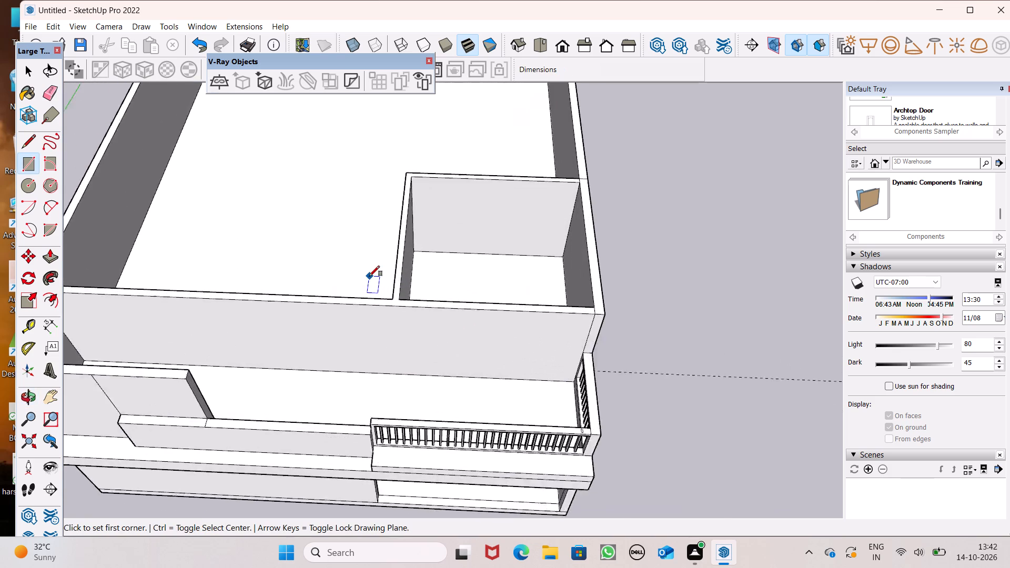
pyautogui.scroll(4, 369, 276)
pyautogui.scroll(-2, 371, 283)
pyautogui.scroll(-3, 397, 120)
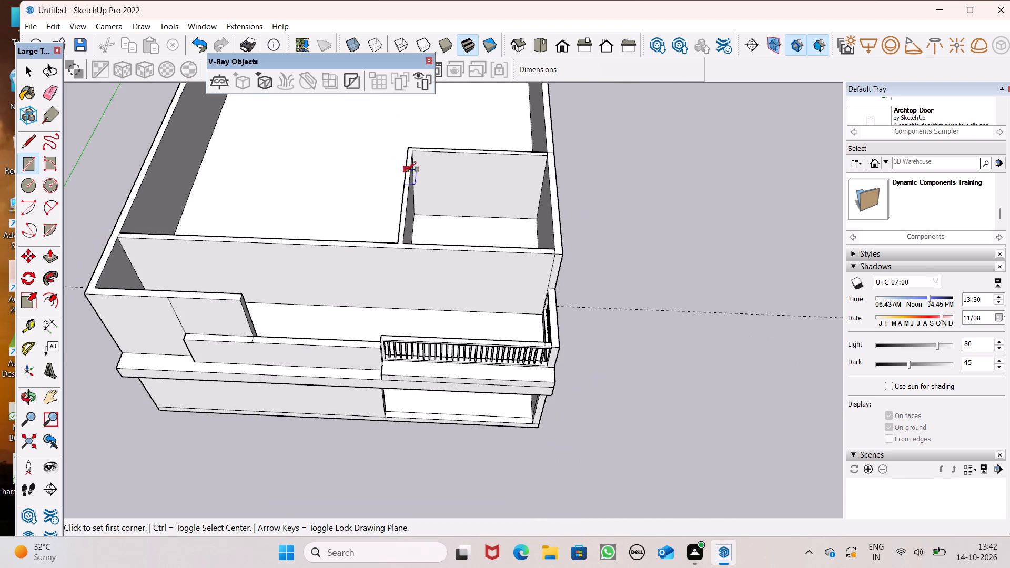
pyautogui.moveTo(411, 221); pyautogui.dragTo(420, 300, button='middle')
pyautogui.scroll(-6, 425, 229)
pyautogui.moveTo(464, 246); pyautogui.dragTo(123, 388, button='middle')
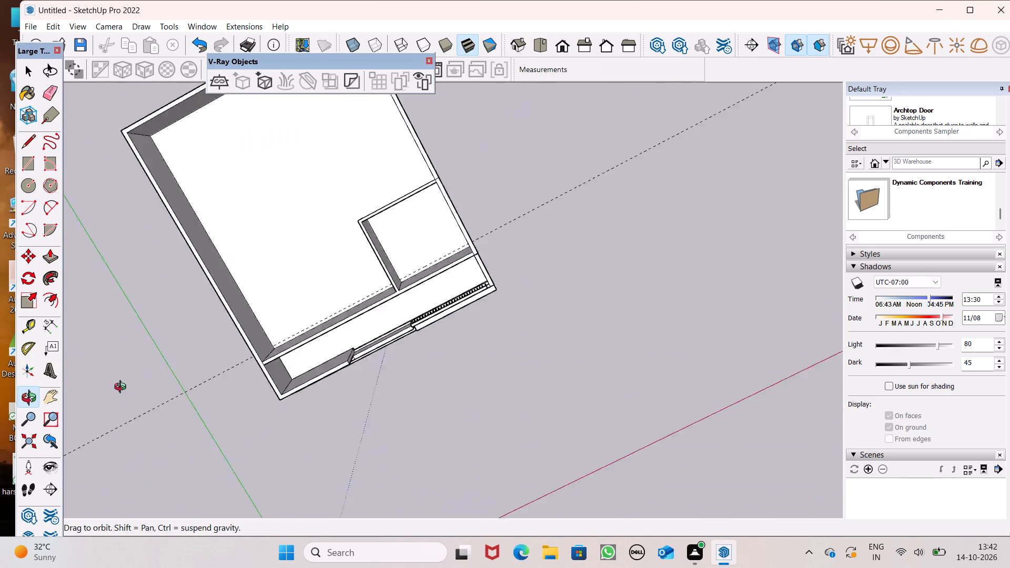
pyautogui.moveTo(123, 388); pyautogui.dragTo(95, 349, button='middle')
pyautogui.scroll(1, 95, 366)
pyautogui.moveTo(366, 353); pyautogui.dragTo(529, 326, button='middle')
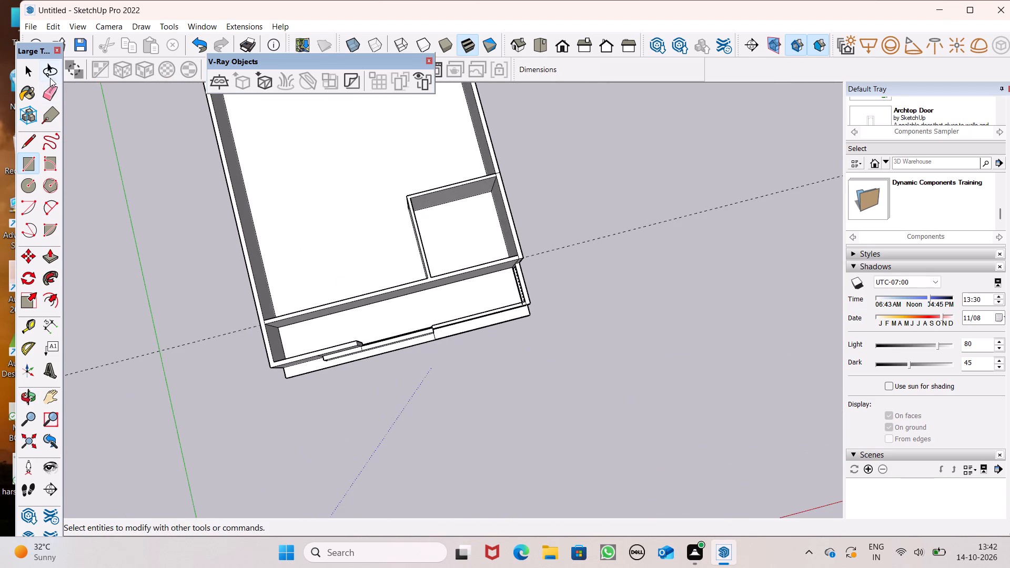
pyautogui.moveTo(49, 89); pyautogui.dragTo(52, 94)
pyautogui.moveTo(217, 329); pyautogui.dragTo(231, 346)
pyautogui.scroll(1, 306, 348)
pyautogui.moveTo(304, 362); pyautogui.dragTo(306, 378, button='middle')
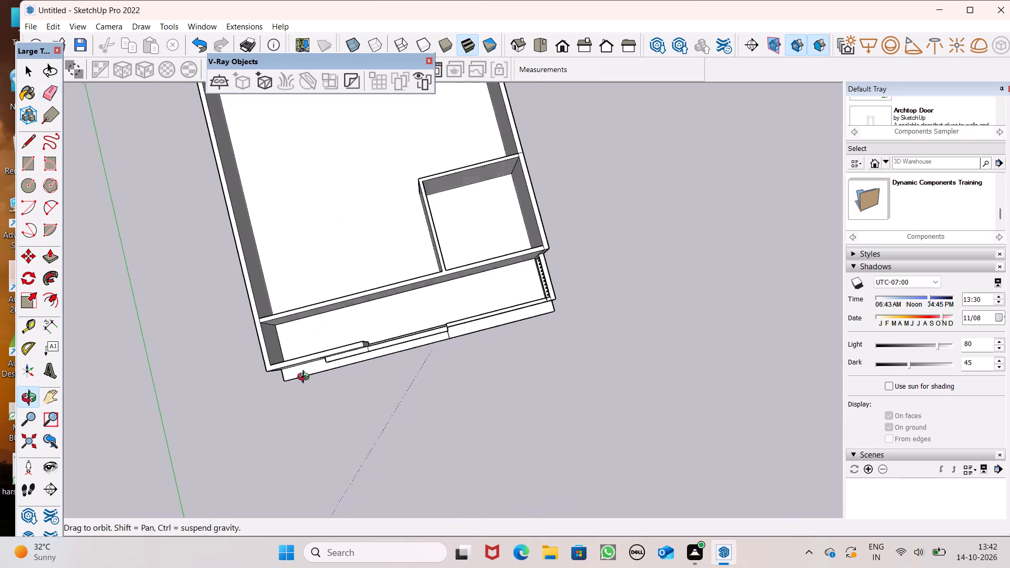
pyautogui.moveTo(306, 378); pyautogui.dragTo(19, 38, button='middle')
pyautogui.moveTo(541, 321); pyautogui.dragTo(445, 347, button='middle')
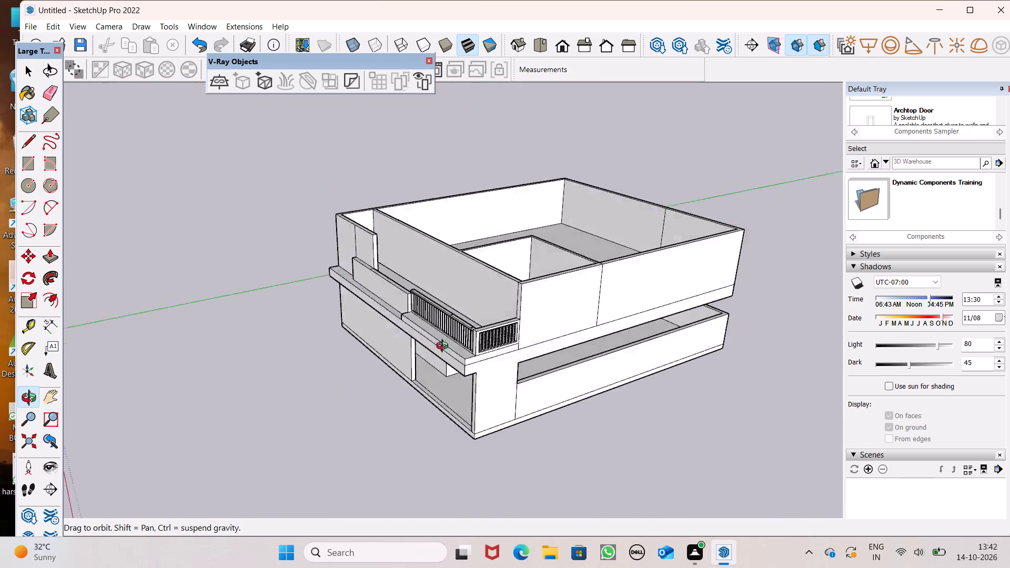
pyautogui.moveTo(445, 347); pyautogui.dragTo(3, 163, button='middle')
pyautogui.moveTo(265, 144); pyautogui.dragTo(167, 399, button='middle')
pyautogui.scroll(5, 430, 200)
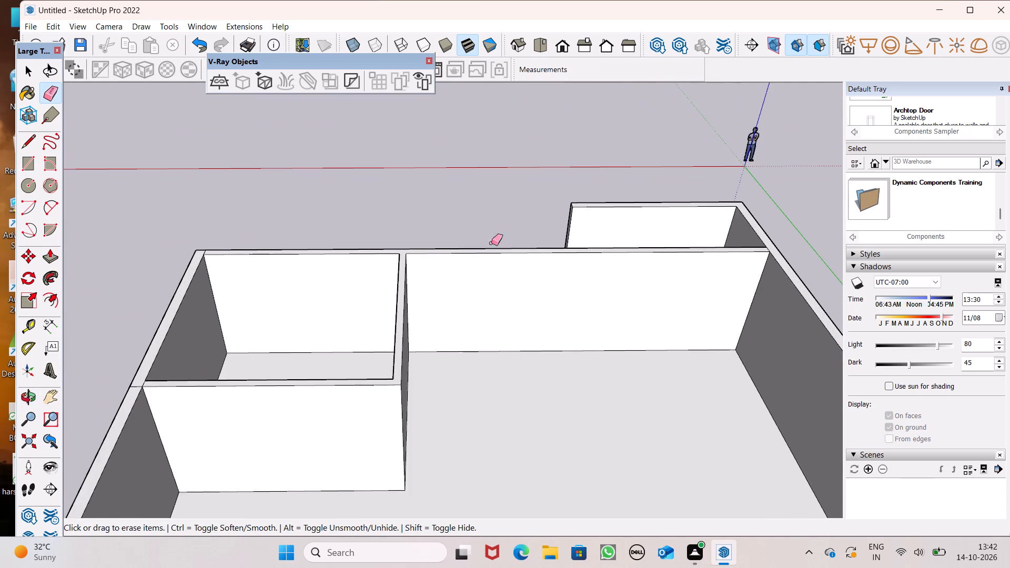
pyautogui.scroll(-4, 456, 144)
pyautogui.moveTo(457, 246); pyautogui.dragTo(502, 417, button='middle')
pyautogui.scroll(1, 461, 258)
pyautogui.scroll(1, 170, 181)
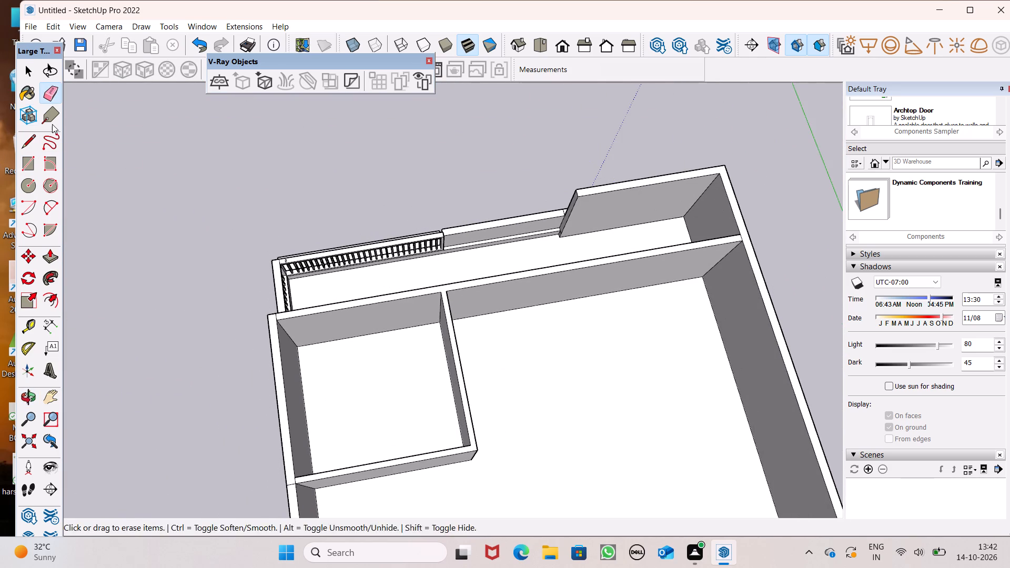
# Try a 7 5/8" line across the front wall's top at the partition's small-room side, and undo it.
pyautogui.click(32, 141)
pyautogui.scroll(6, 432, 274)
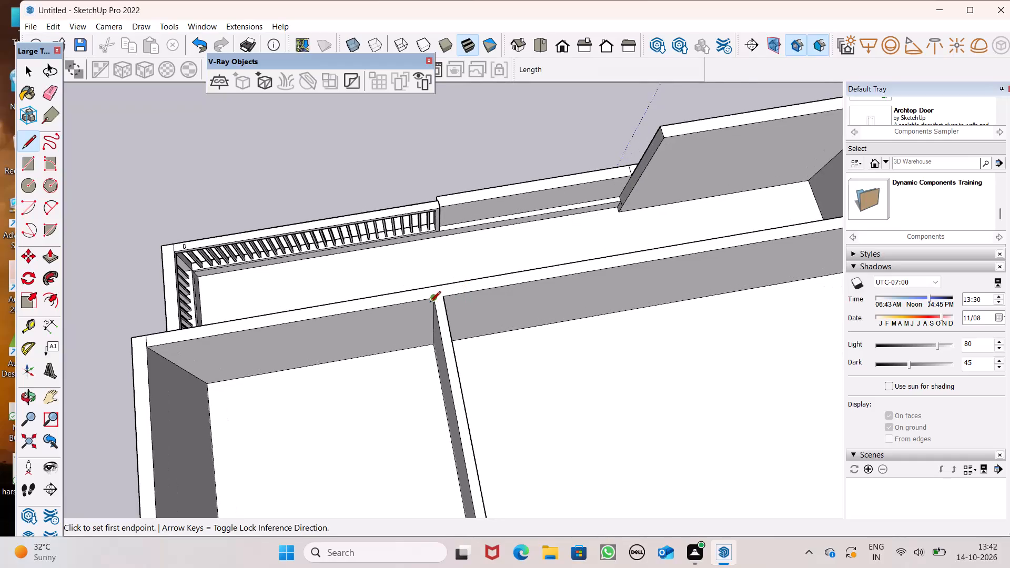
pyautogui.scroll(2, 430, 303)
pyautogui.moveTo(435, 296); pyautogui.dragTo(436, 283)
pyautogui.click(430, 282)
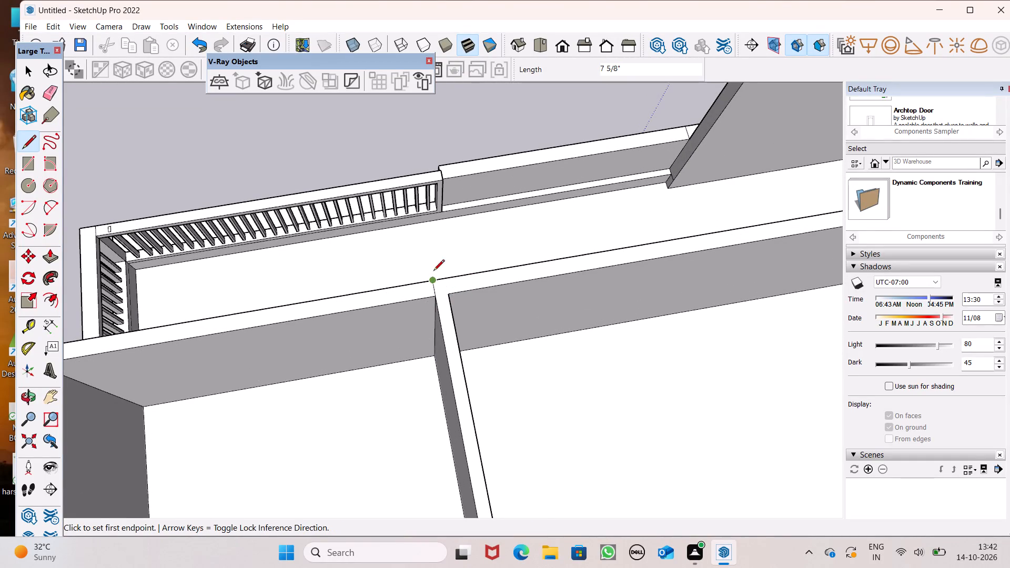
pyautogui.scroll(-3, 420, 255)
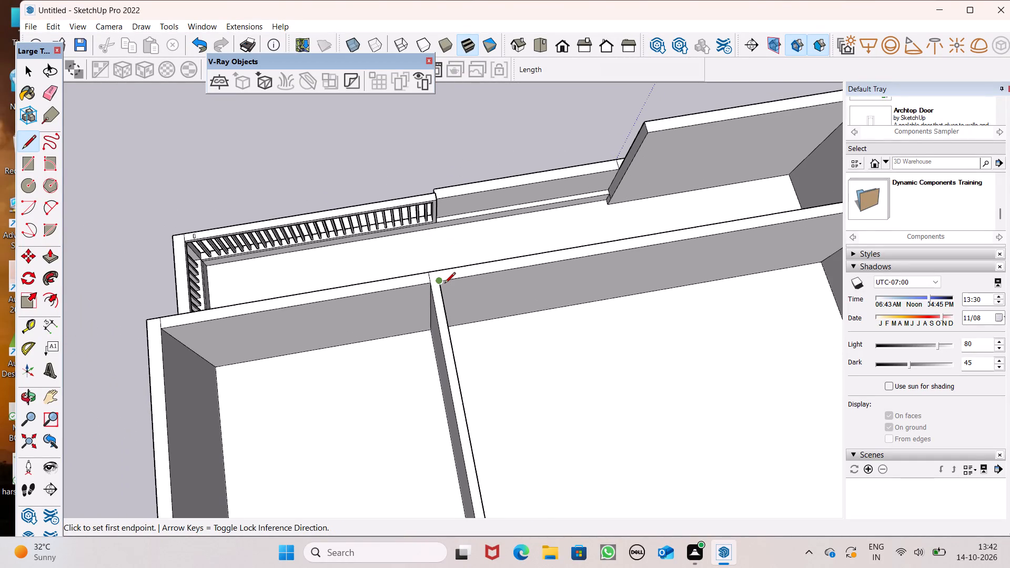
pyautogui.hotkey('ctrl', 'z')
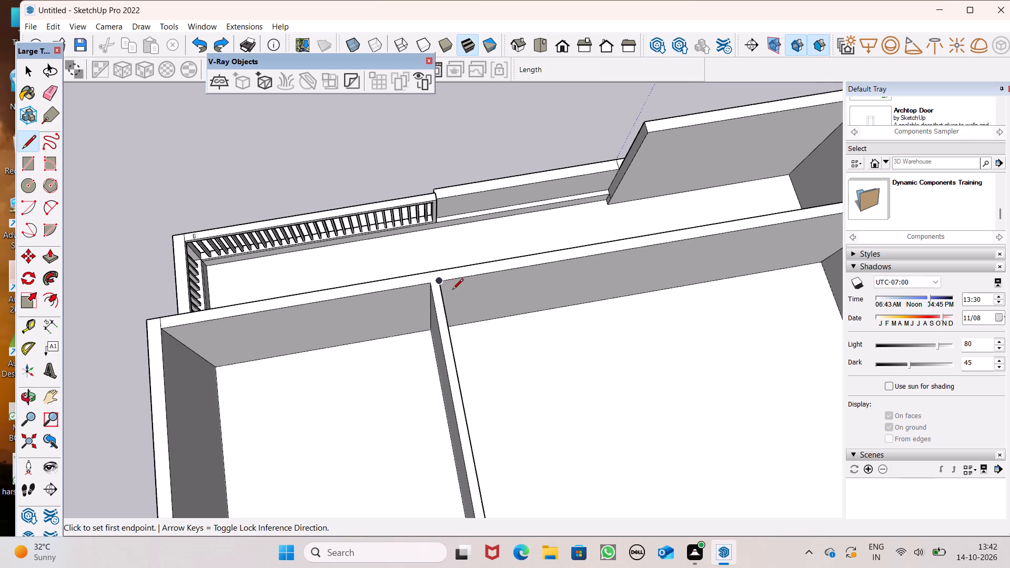
# Draw a 7 5/8" line across the front wall's top in line with the partition's large-room face.
pyautogui.click(442, 286)
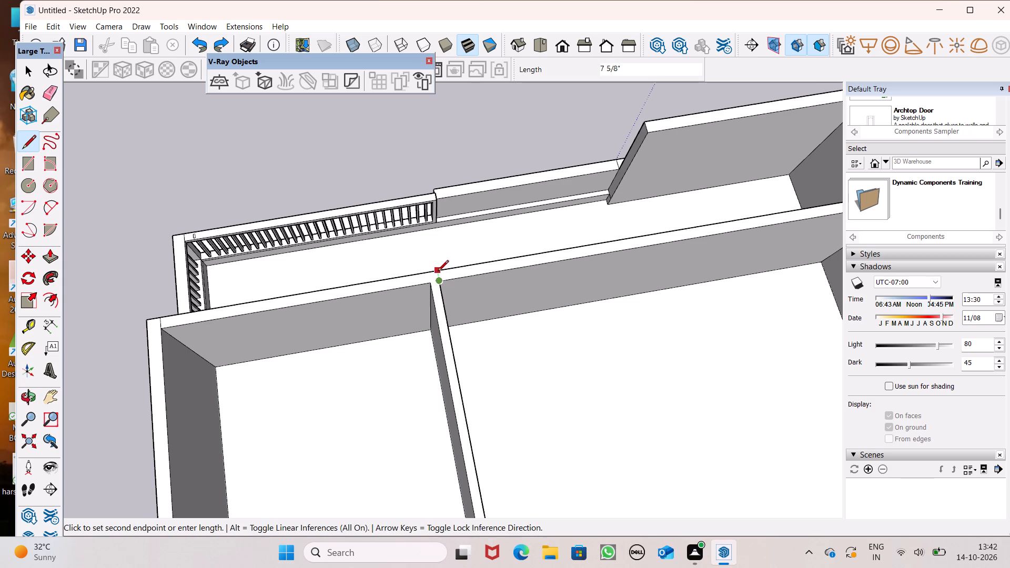
pyautogui.click(438, 272)
pyautogui.press('space')
pyautogui.scroll(-4, 196, 226)
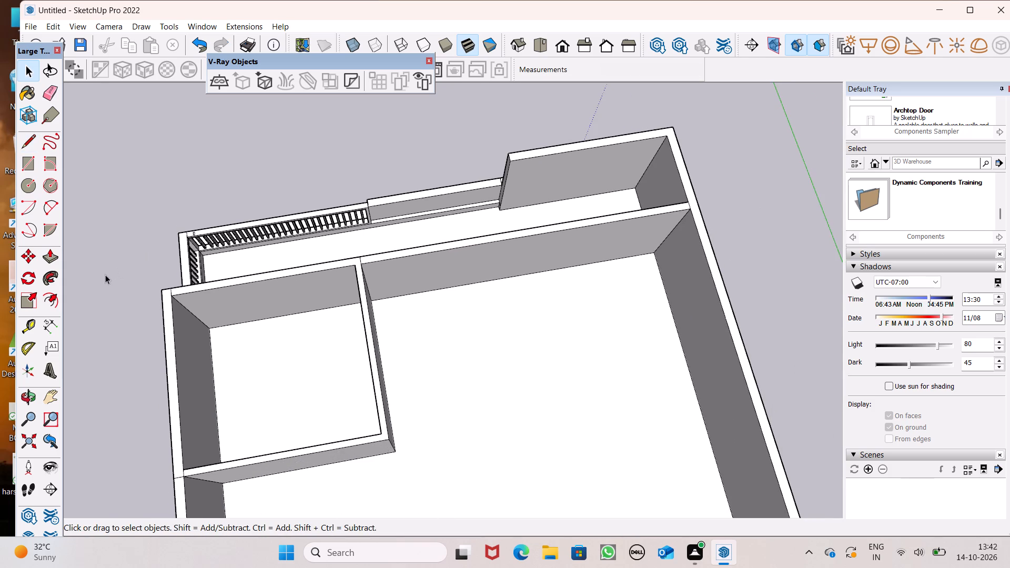
# Push/Pull the large room's front wall inner face about 3' into the room.
pyautogui.click(49, 256)
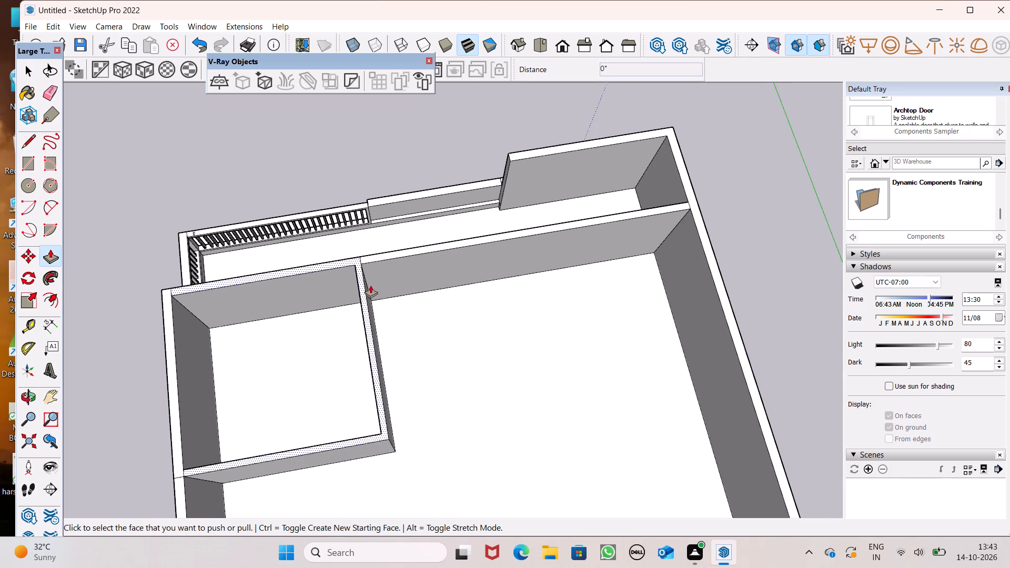
pyautogui.moveTo(380, 283); pyautogui.dragTo(384, 315)
pyautogui.click(384, 315)
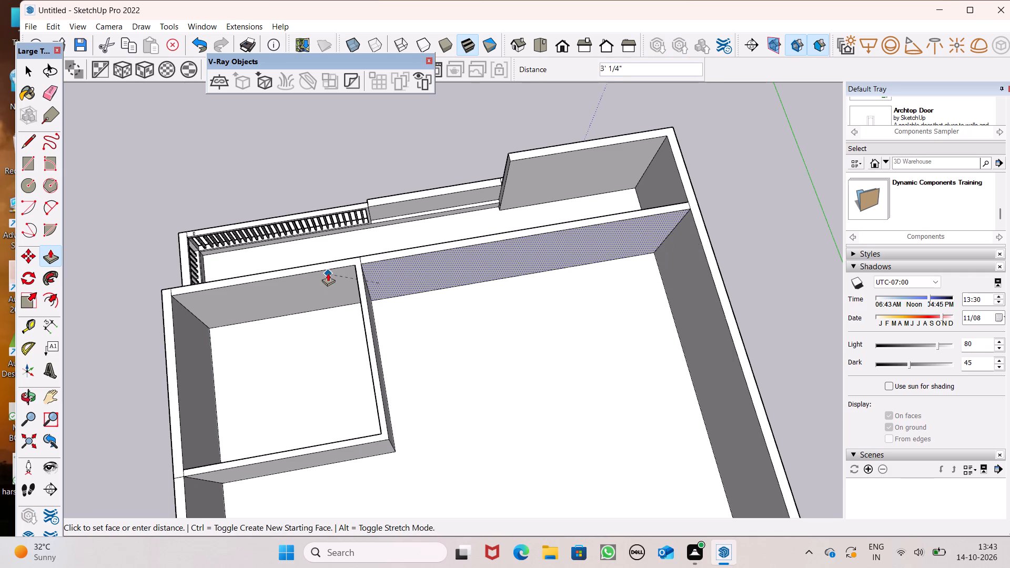
pyautogui.scroll(-1, 328, 273)
pyautogui.click(370, 316)
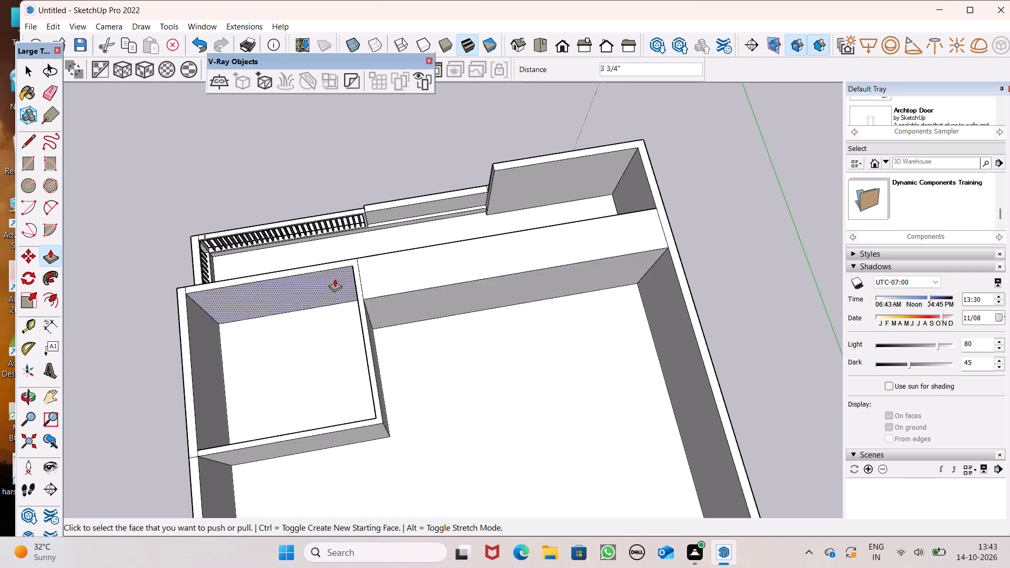
# Draw a 10' vertical line down the front wall's balcony-side face from the partition line to the balcony floor.
pyautogui.scroll(-5, 328, 247)
pyautogui.moveTo(341, 320); pyautogui.dragTo(897, 261, button='middle')
pyautogui.scroll(1, 738, 358)
pyautogui.moveTo(337, 349); pyautogui.dragTo(638, 310, button='middle')
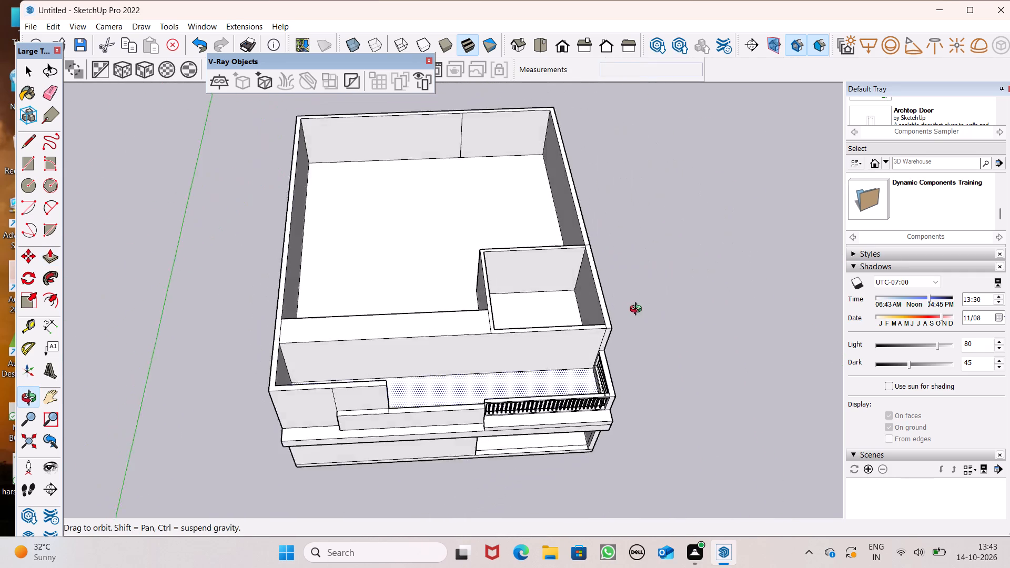
pyautogui.moveTo(638, 310); pyautogui.dragTo(639, 306, button='middle')
pyautogui.scroll(1, 639, 308)
pyautogui.scroll(5, 402, 343)
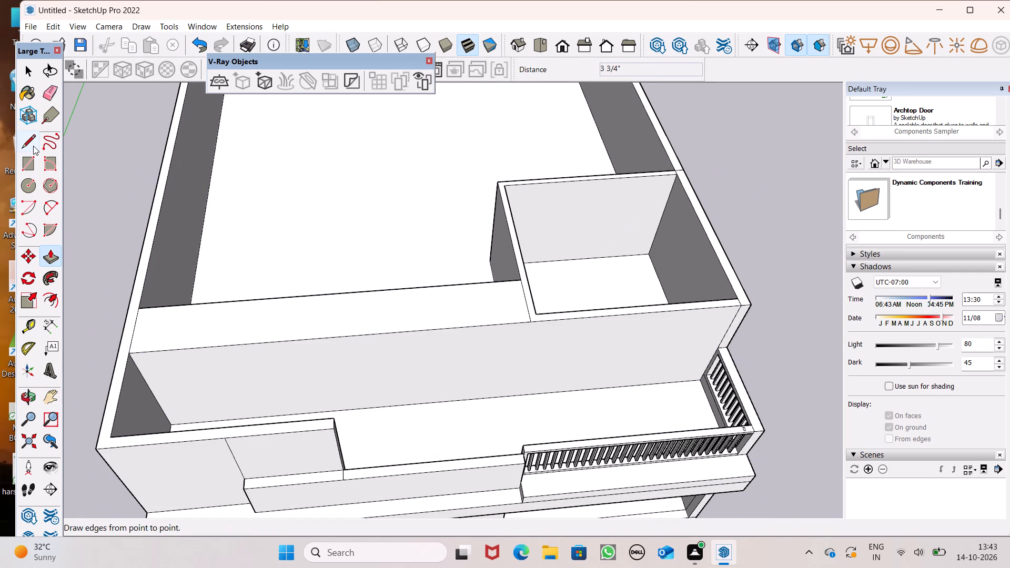
pyautogui.moveTo(32, 145); pyautogui.dragTo(38, 145)
pyautogui.click(532, 323)
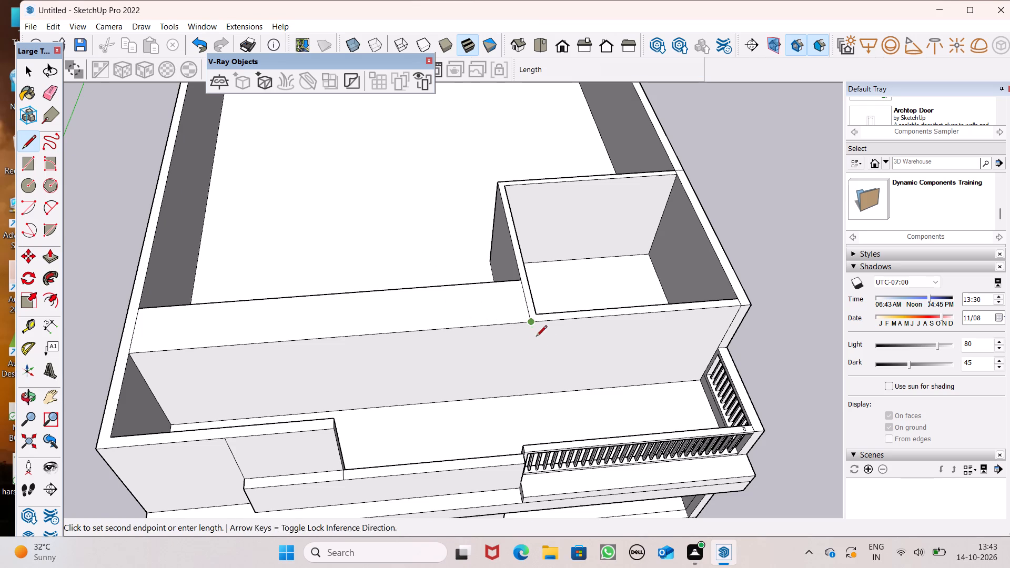
pyautogui.click(521, 399)
# Push/Pull the balcony-side face of the large room's front wall about 3' 4 11/16" inward.
pyautogui.click(56, 261)
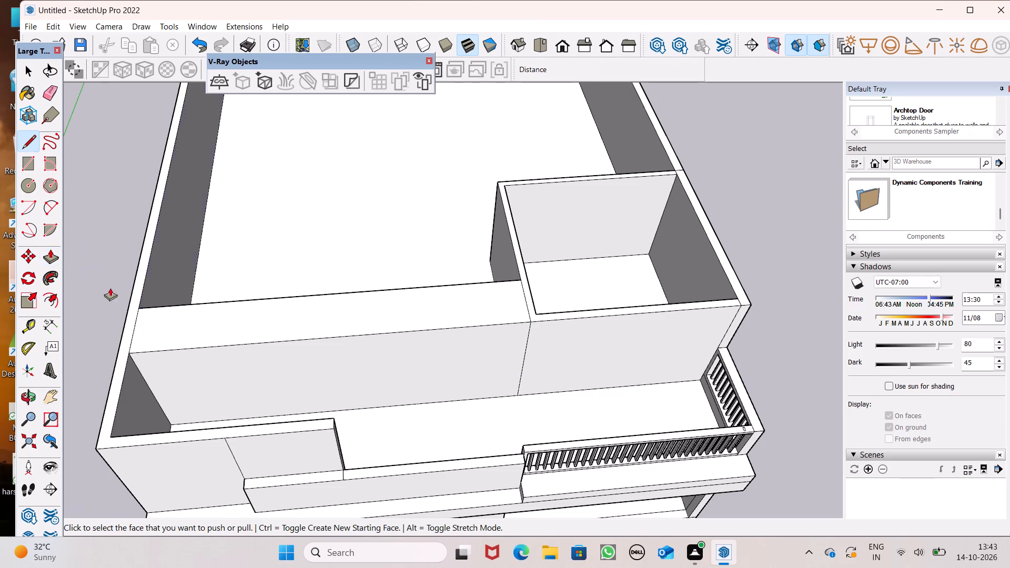
pyautogui.moveTo(321, 378); pyautogui.dragTo(348, 342)
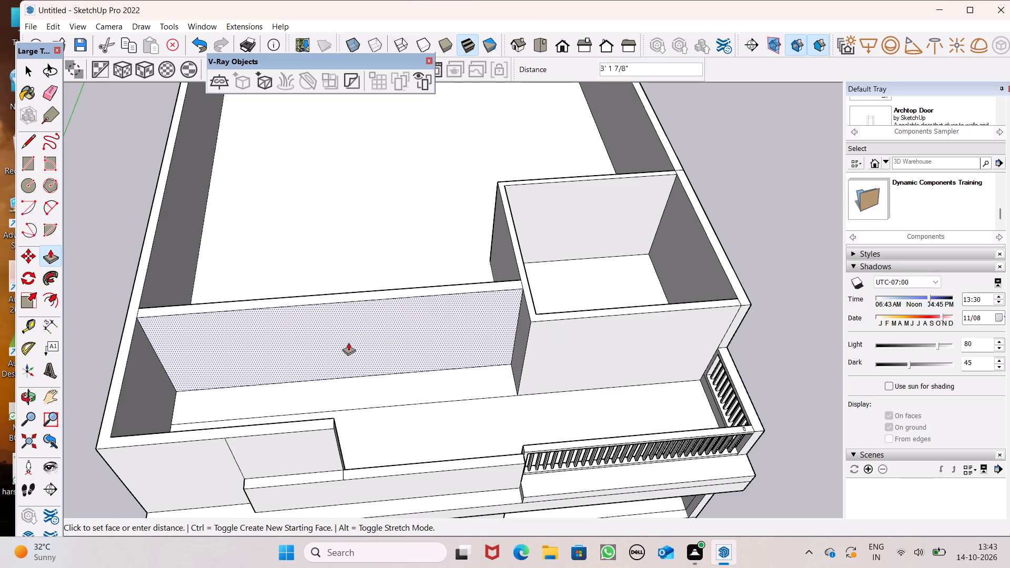
pyautogui.moveTo(348, 342); pyautogui.dragTo(350, 340)
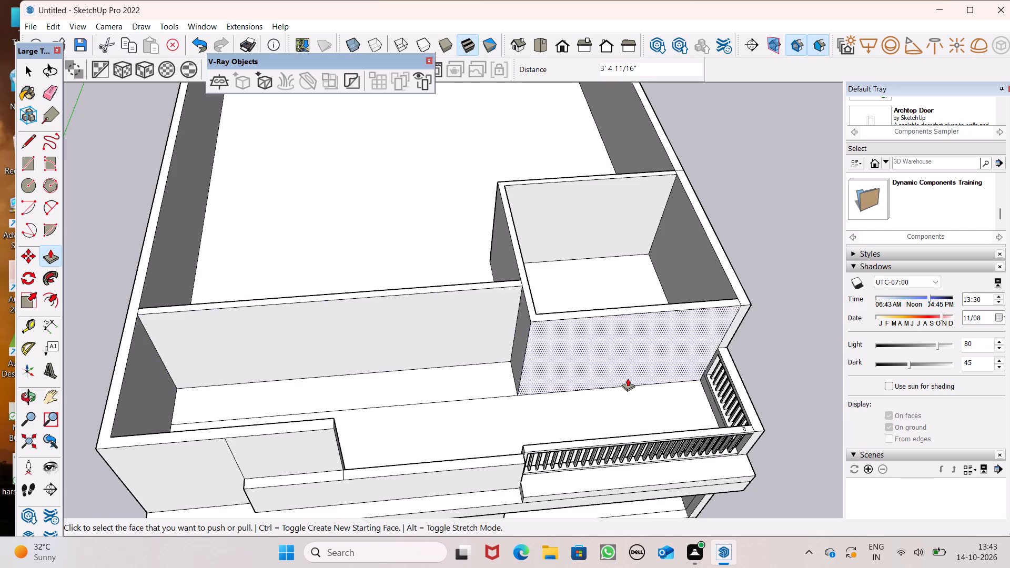
pyautogui.moveTo(630, 379); pyautogui.dragTo(537, 310, button='middle')
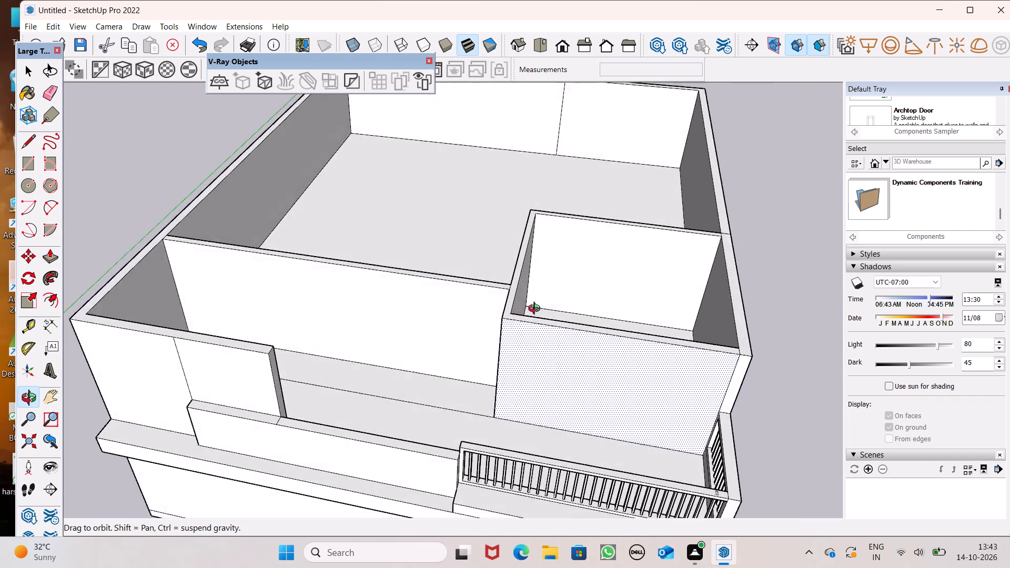
pyautogui.moveTo(537, 310); pyautogui.dragTo(564, 425, button='middle')
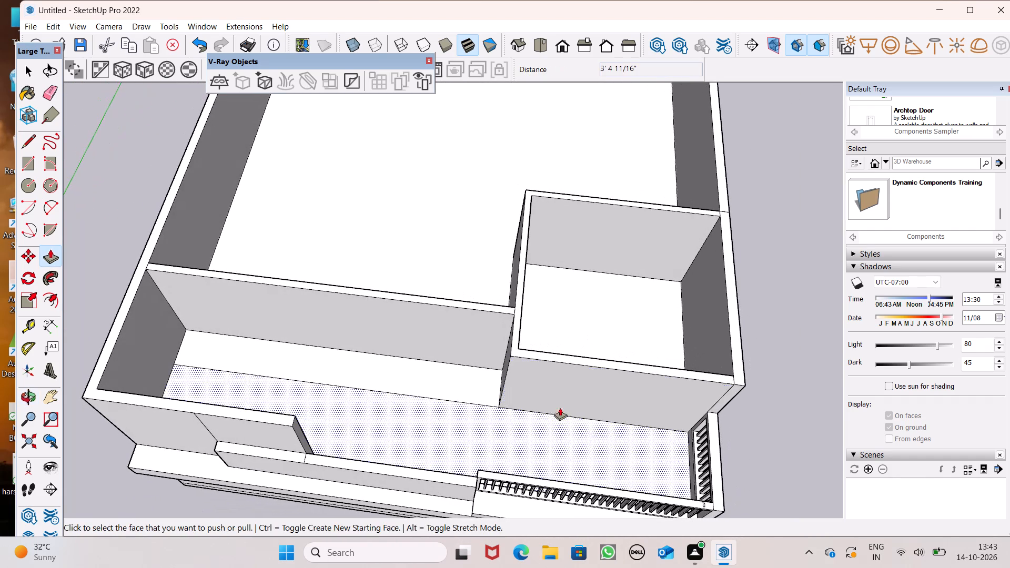
# Erase the leftover line across the balcony floor and the short line atop the wall where the large room's front wall meets the partition.
pyautogui.moveTo(46, 94); pyautogui.dragTo(52, 97)
pyautogui.moveTo(283, 372); pyautogui.dragTo(283, 379)
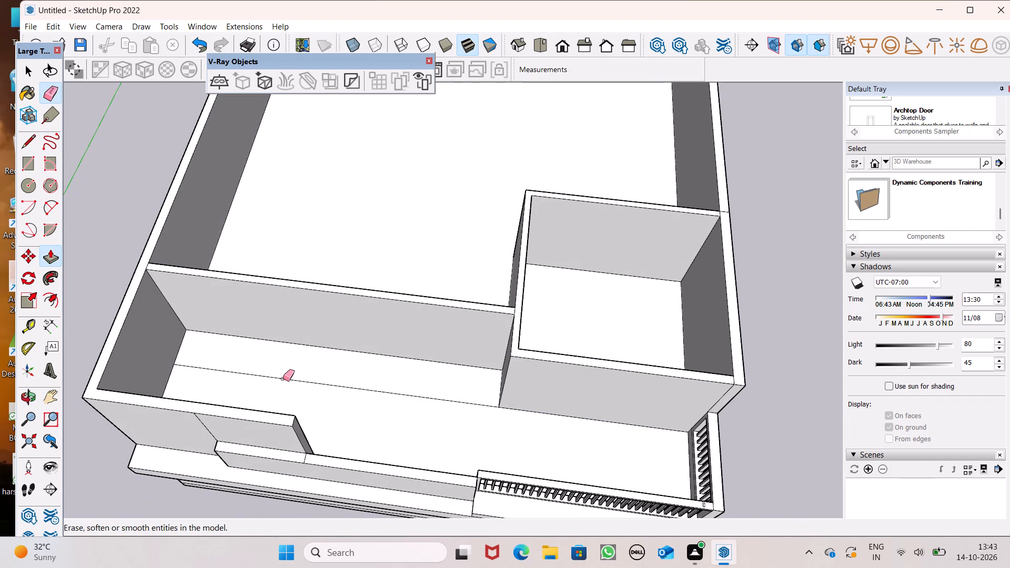
pyautogui.moveTo(283, 379); pyautogui.dragTo(283, 384)
pyautogui.scroll(7, 516, 305)
pyautogui.click(510, 320)
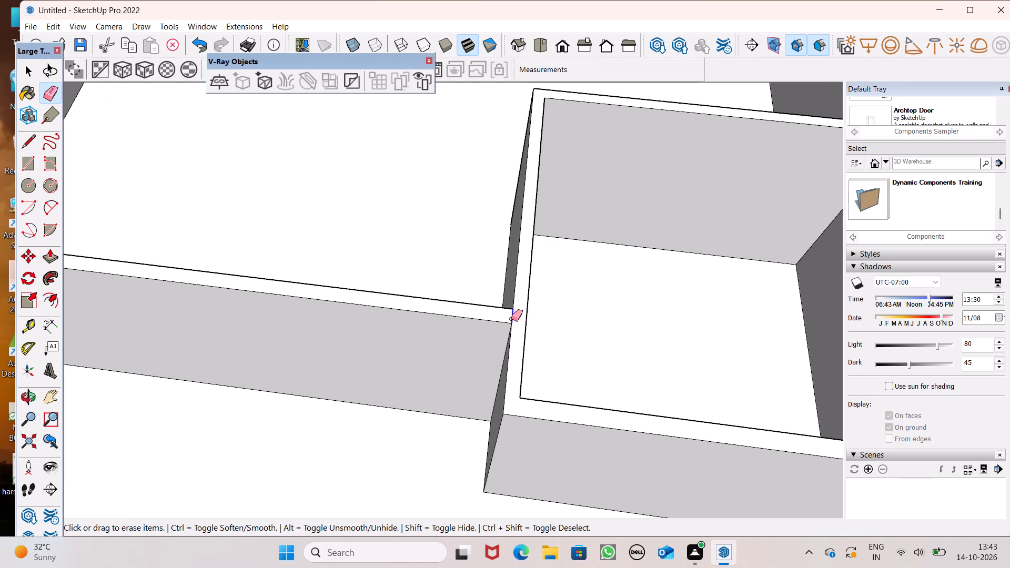
pyautogui.press('space')
# Examine the upper floor's recessed front wall, small room and balcony from above and from the front.
pyautogui.scroll(-8, 435, 227)
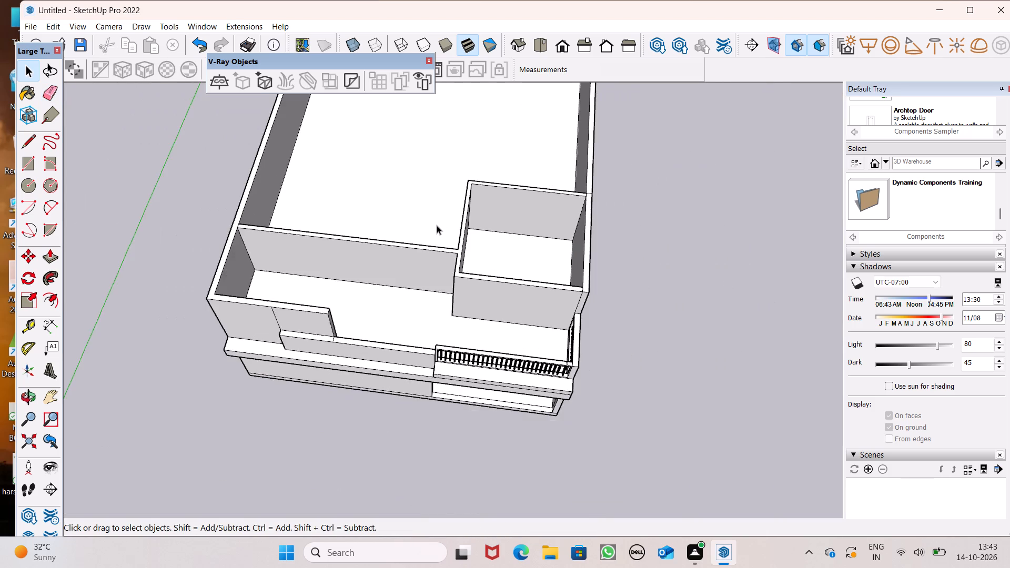
pyautogui.scroll(-4, 437, 225)
pyautogui.moveTo(537, 312); pyautogui.dragTo(555, 120, button='middle')
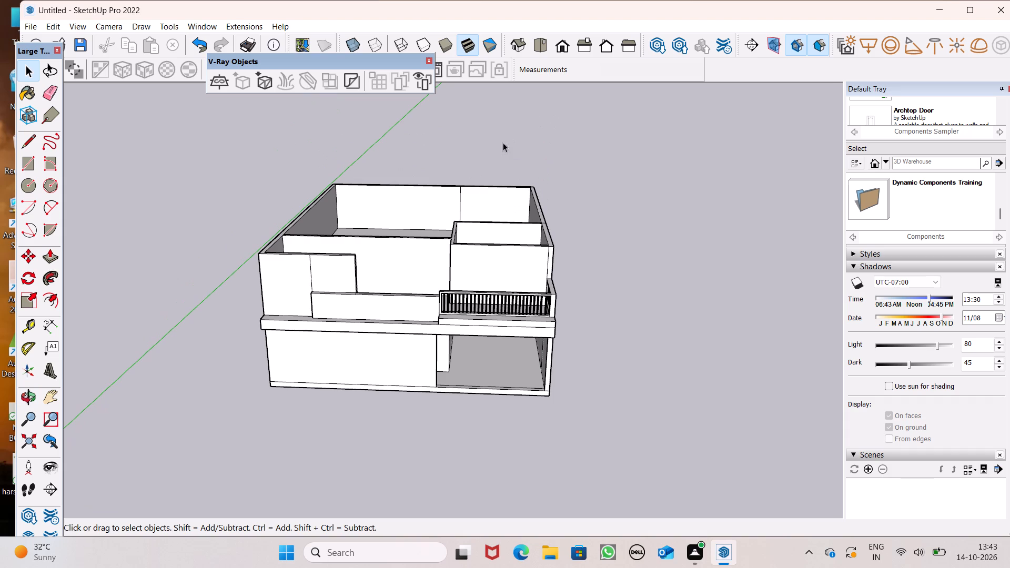
pyautogui.moveTo(492, 239); pyautogui.dragTo(501, 281, button='middle')
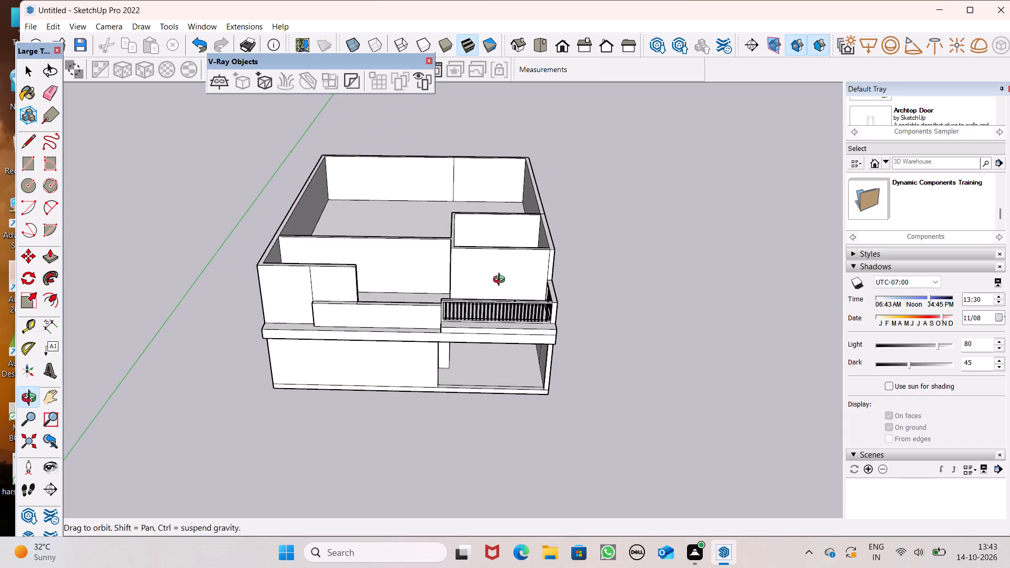
pyautogui.moveTo(501, 281); pyautogui.dragTo(500, 271, button='middle')
pyautogui.scroll(1, 516, 243)
pyautogui.moveTo(524, 276); pyautogui.dragTo(522, 392, button='middle')
pyautogui.scroll(1, 524, 298)
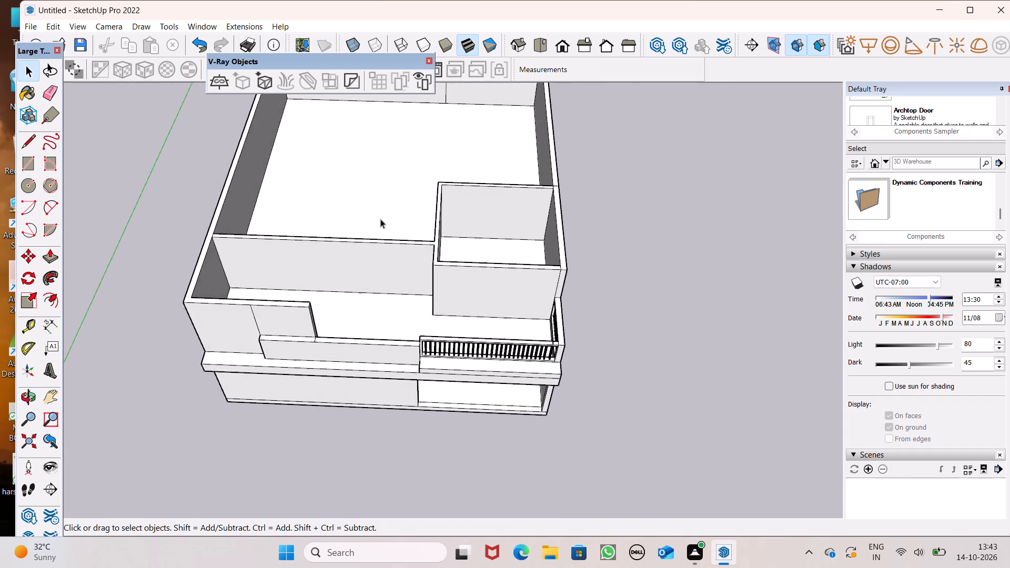
pyautogui.scroll(4, 381, 218)
pyautogui.scroll(-2, 440, 224)
pyautogui.scroll(4, 453, 224)
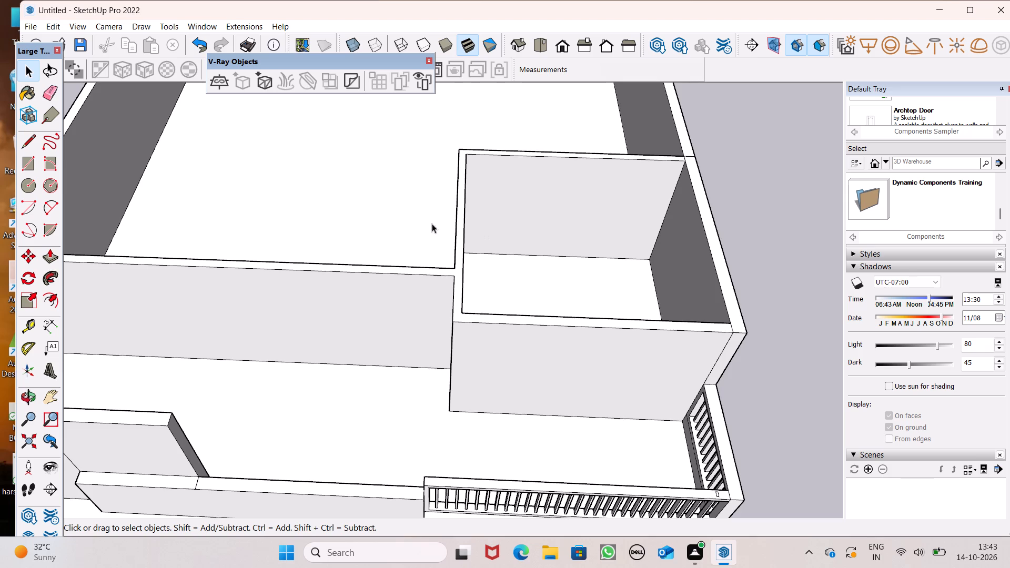
pyautogui.scroll(-6, 413, 217)
pyautogui.scroll(-2, 460, 237)
pyautogui.moveTo(521, 292); pyautogui.dragTo(521, 271, button='middle')
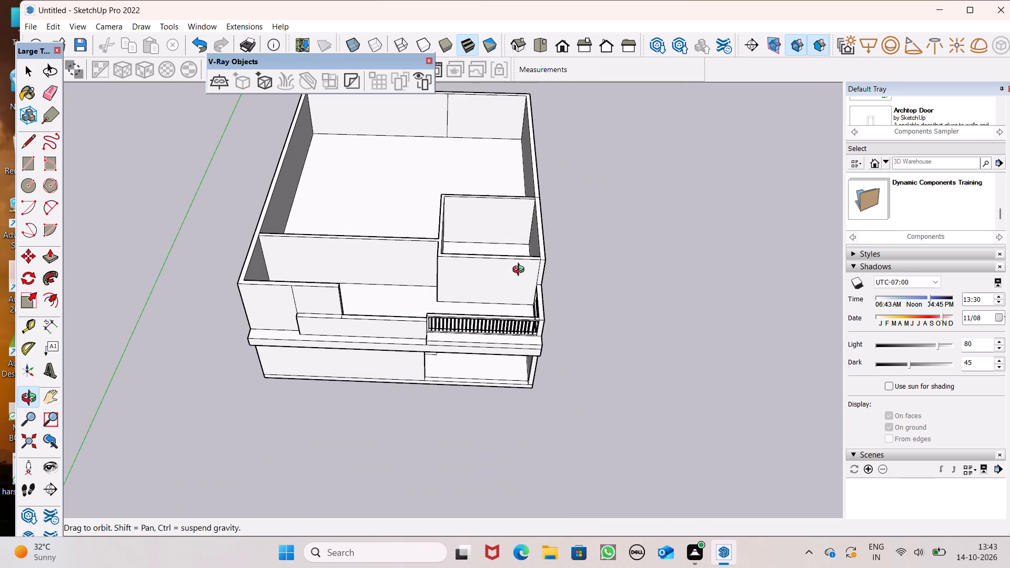
pyautogui.moveTo(521, 271); pyautogui.dragTo(524, 257, button='middle')
pyautogui.scroll(6, 535, 266)
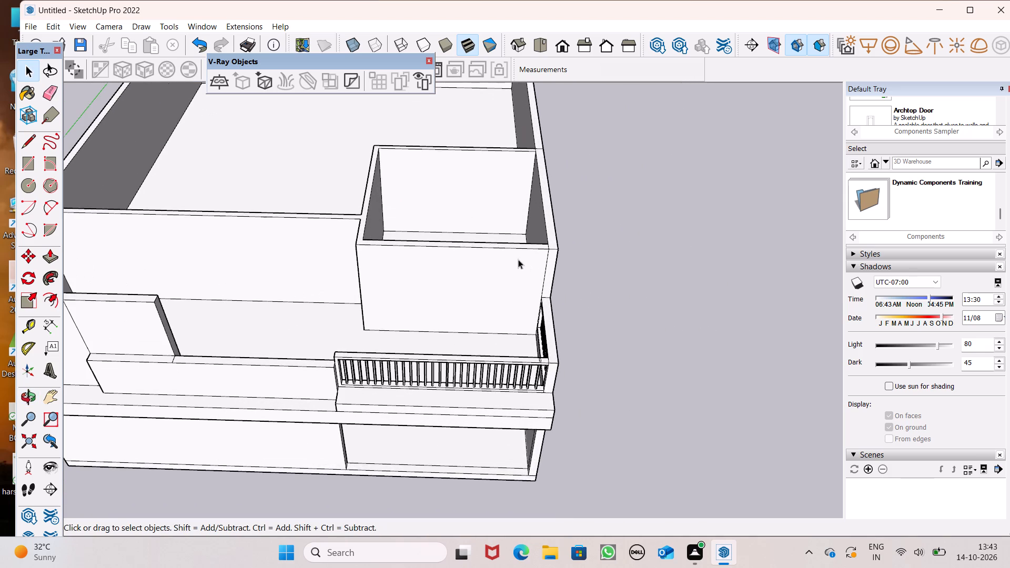
# Draw a window rectangle about 5' 11 7/8" by 5' 6 1/4" on the small room's balcony-side wall.
pyautogui.click(36, 169)
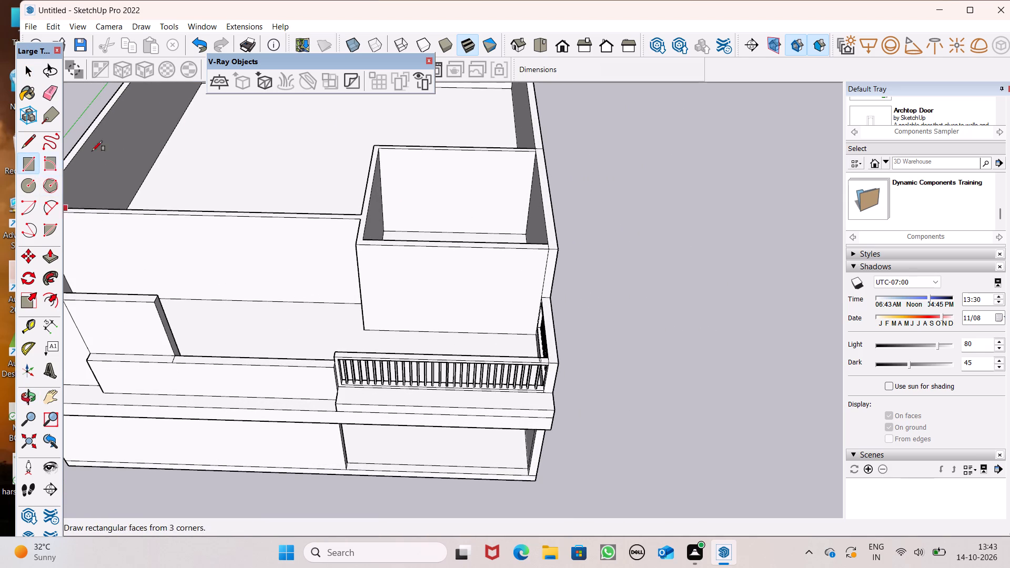
pyautogui.moveTo(460, 306); pyautogui.dragTo(460, 275, button='middle')
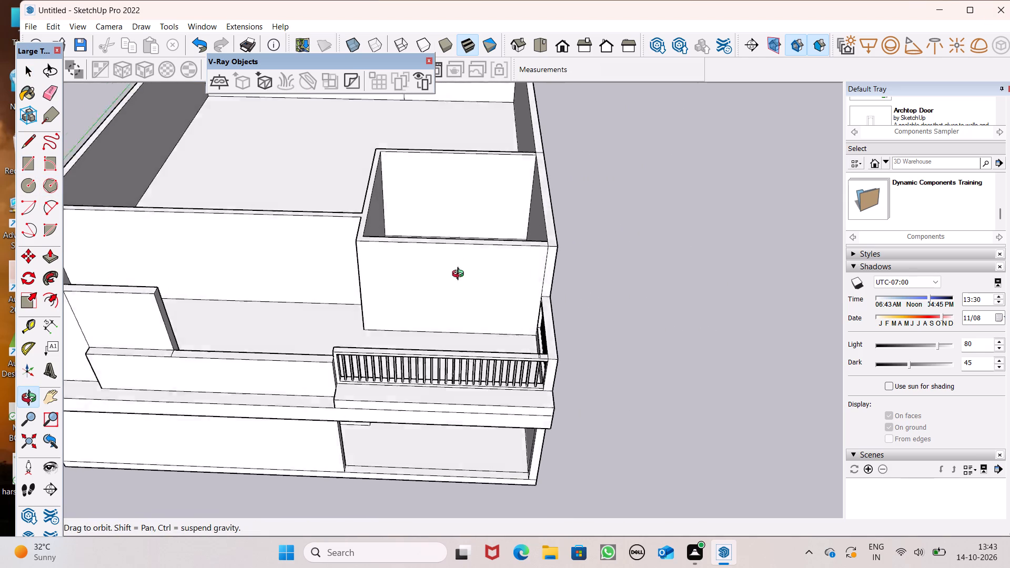
pyautogui.moveTo(460, 275); pyautogui.dragTo(454, 178, button='middle')
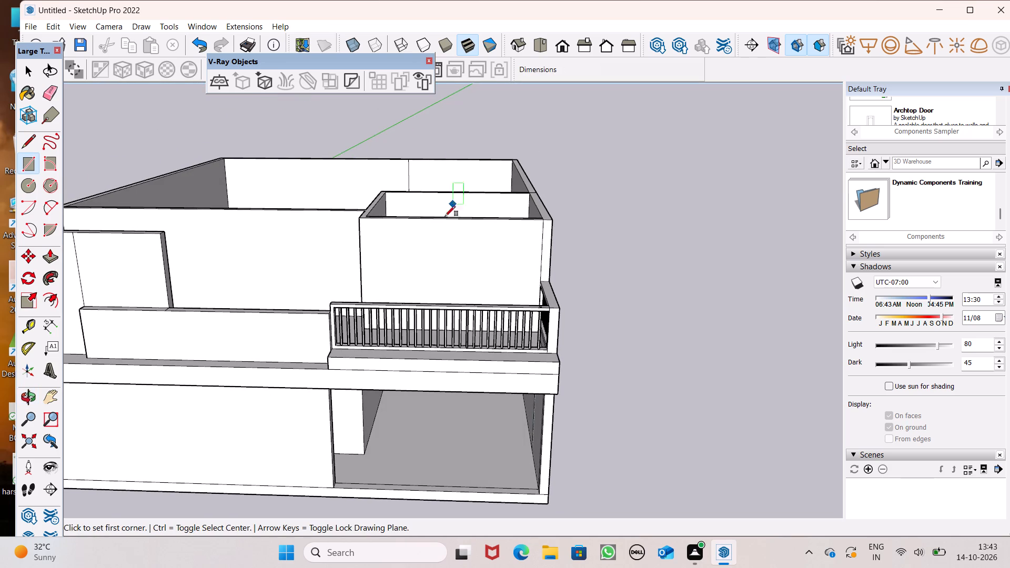
pyautogui.moveTo(472, 290); pyautogui.dragTo(479, 346, button='middle')
pyautogui.scroll(5, 471, 288)
pyautogui.moveTo(506, 307); pyautogui.dragTo(500, 356, button='middle')
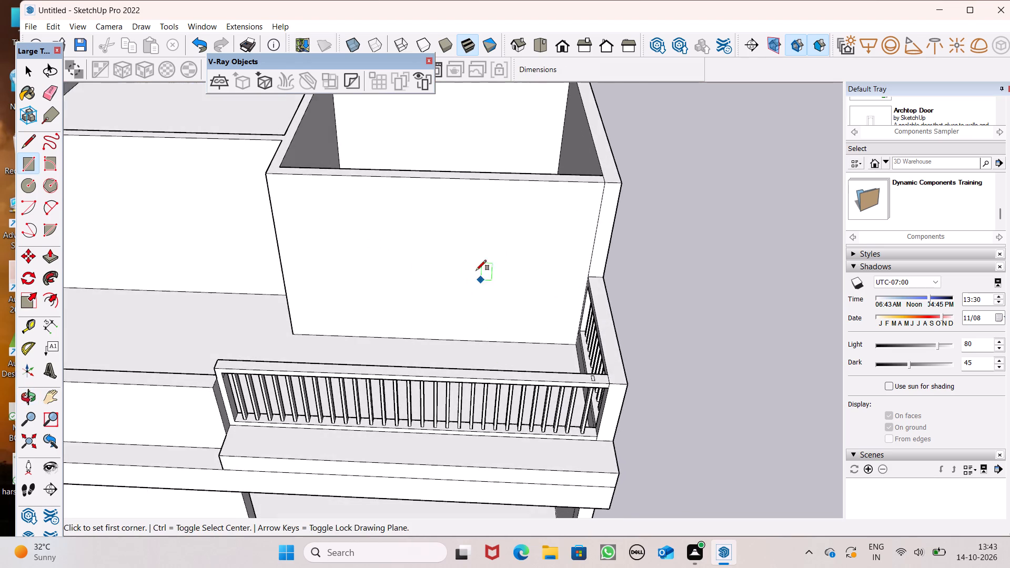
pyautogui.scroll(3, 464, 262)
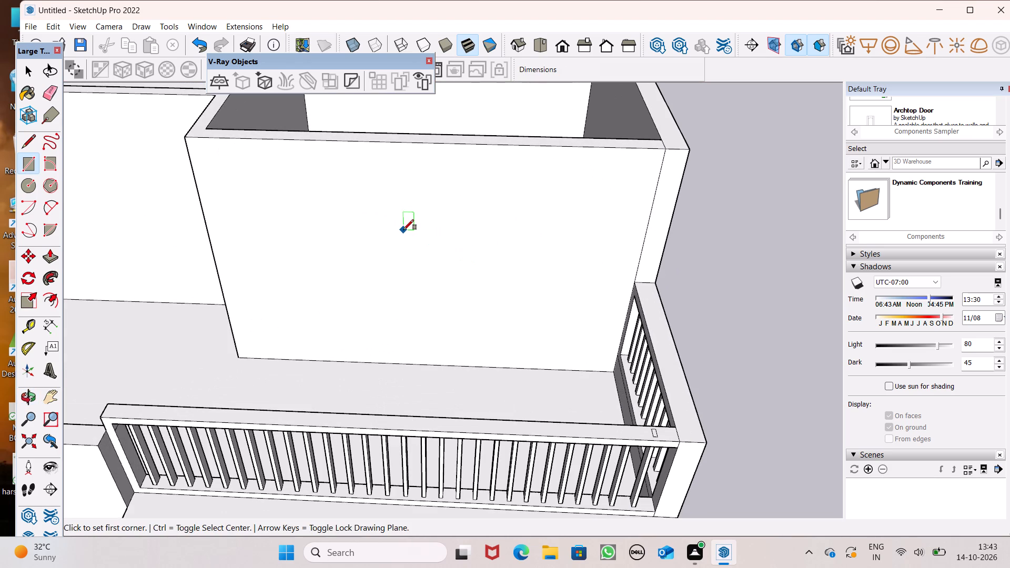
pyautogui.scroll(-2, 517, 235)
pyautogui.moveTo(536, 243); pyautogui.dragTo(552, 197, button='middle')
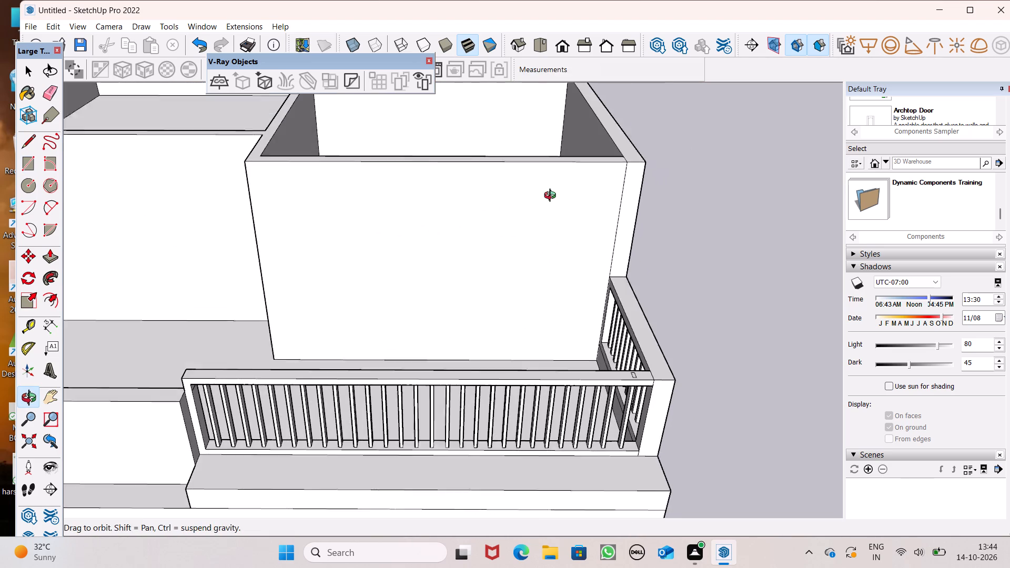
pyautogui.moveTo(552, 197); pyautogui.dragTo(555, 191, button='middle')
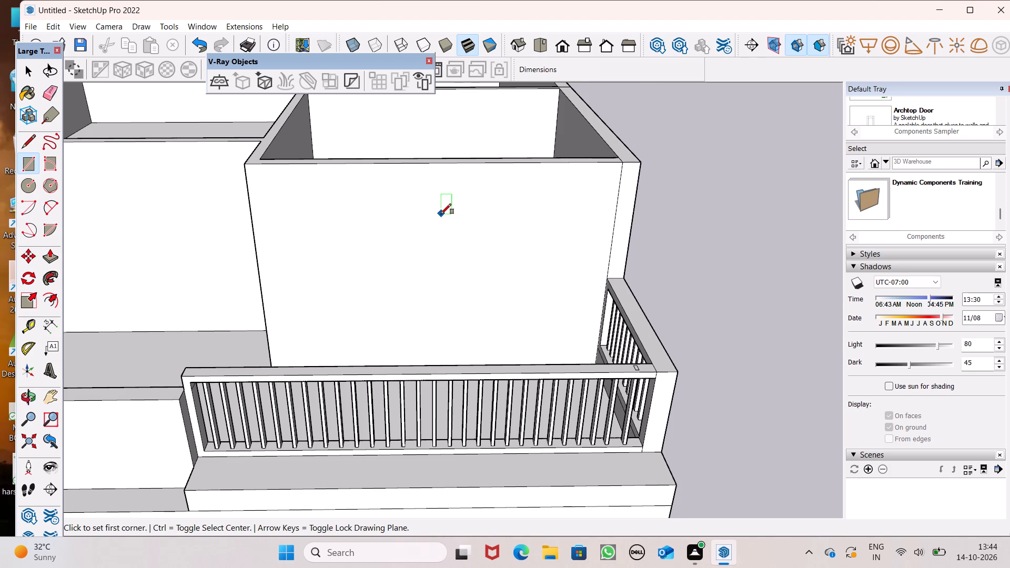
pyautogui.moveTo(441, 214); pyautogui.dragTo(455, 235)
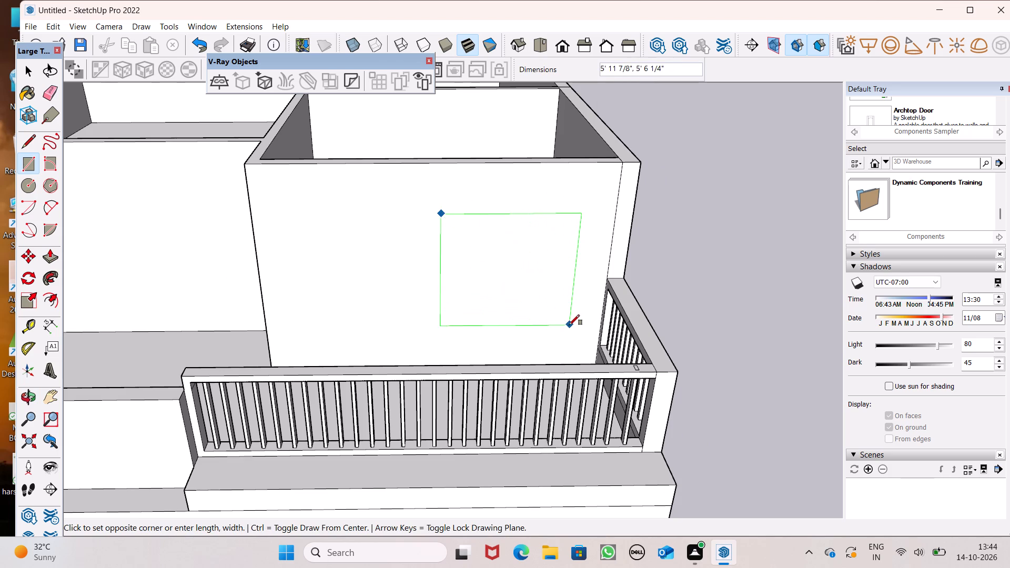
pyautogui.click(569, 325)
pyautogui.middleClick(548, 364)
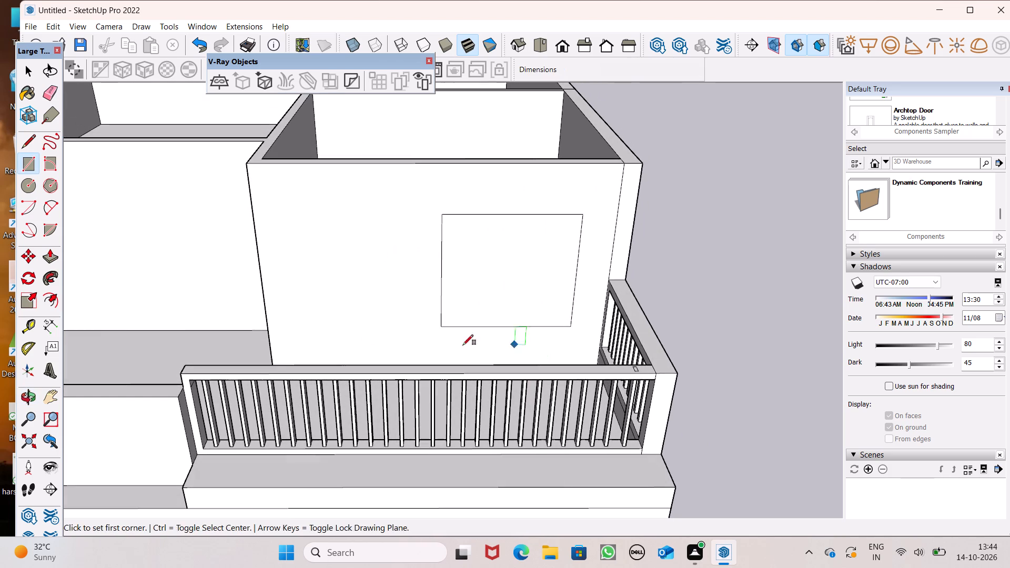
# Move the window rectangle horizontally along the small room's front wall, slightly toward the partition.
pyautogui.click(48, 253)
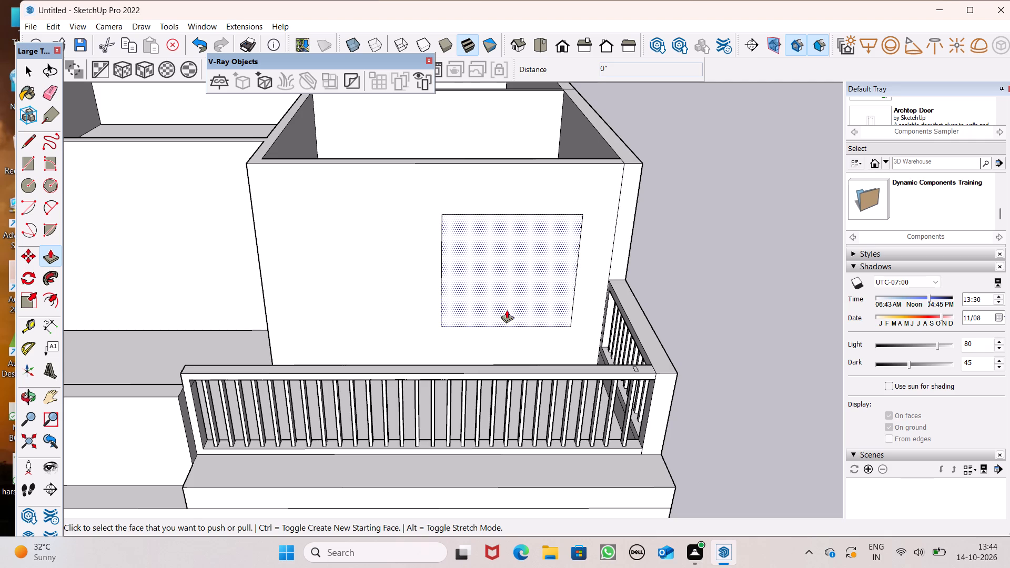
pyautogui.press('space')
pyautogui.tripleClick(501, 305)
pyautogui.click(503, 305)
pyautogui.moveTo(710, 270); pyautogui.dragTo(705, 272)
pyautogui.doubleClick(507, 282)
pyautogui.press('m')
pyautogui.press('Return')
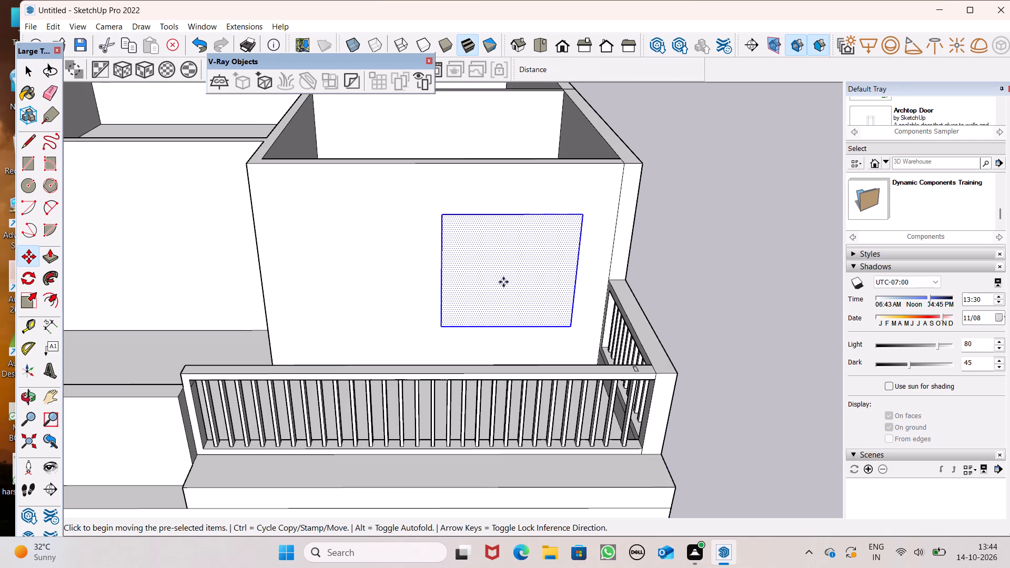
pyautogui.moveTo(501, 285); pyautogui.dragTo(483, 286)
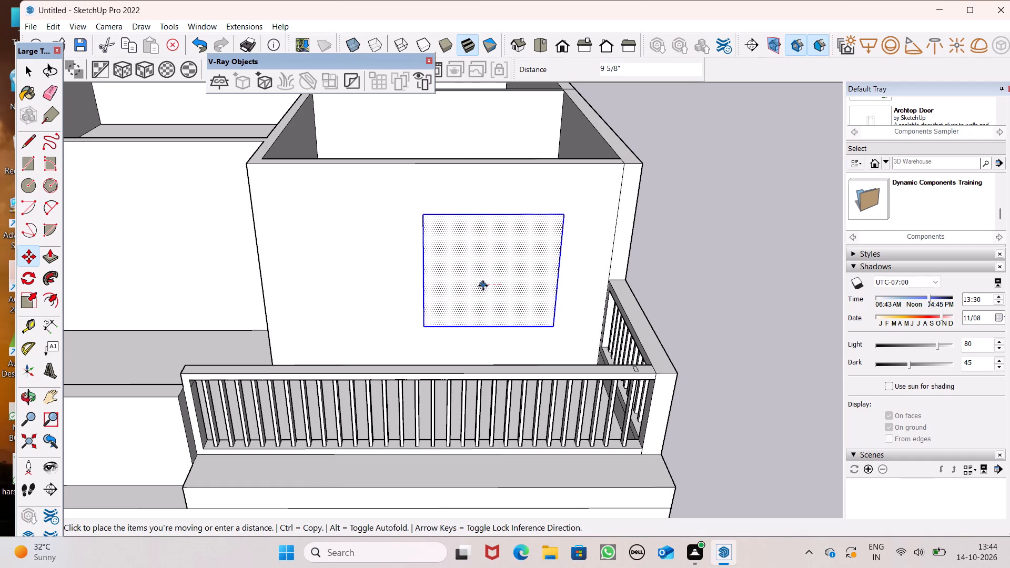
pyautogui.moveTo(483, 286); pyautogui.dragTo(476, 286)
pyautogui.press('space')
pyautogui.click(713, 256)
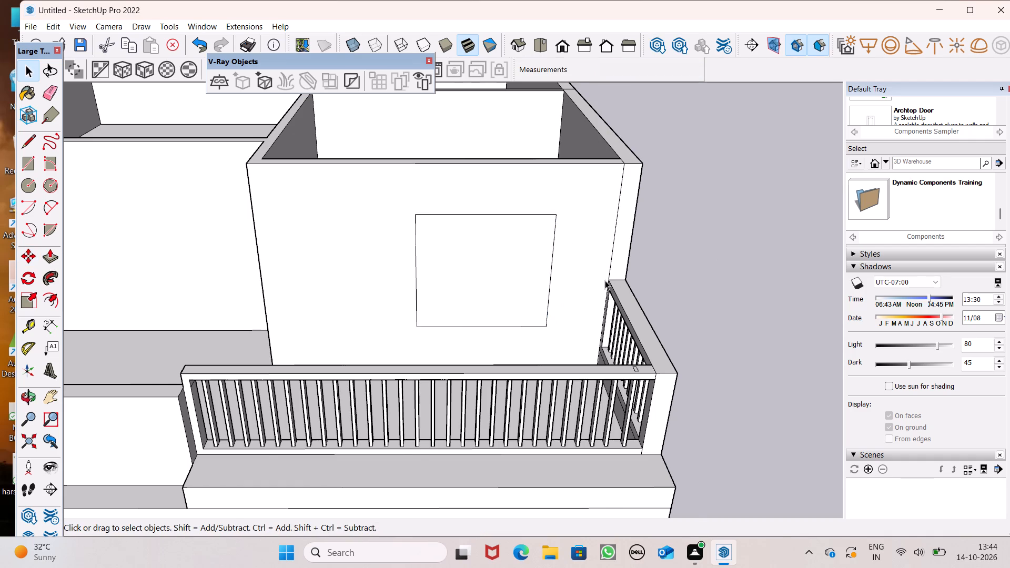
# Push/Pull the window rectangle 7 5/8" through the small room's front wall to cut the opening.
pyautogui.scroll(1, 510, 274)
pyautogui.moveTo(522, 331); pyautogui.dragTo(517, 286, button='middle')
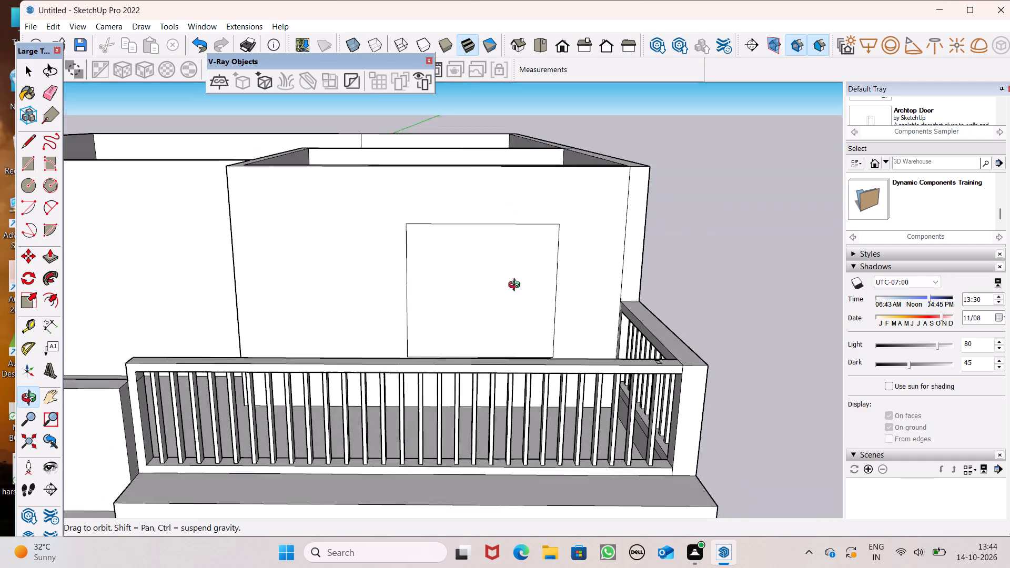
pyautogui.moveTo(517, 286); pyautogui.dragTo(503, 311, button='middle')
pyautogui.click(52, 252)
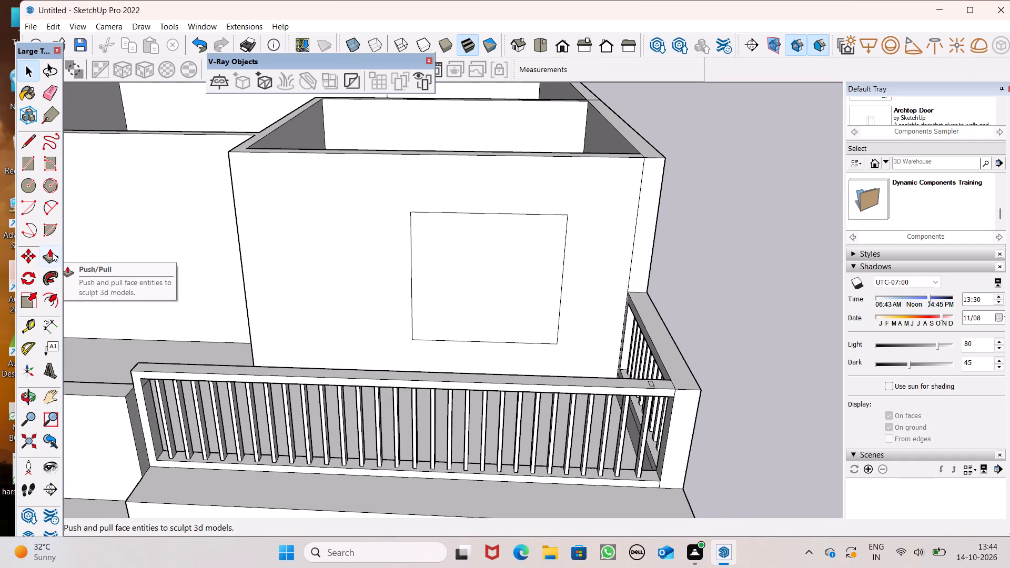
pyautogui.moveTo(451, 326); pyautogui.dragTo(501, 297)
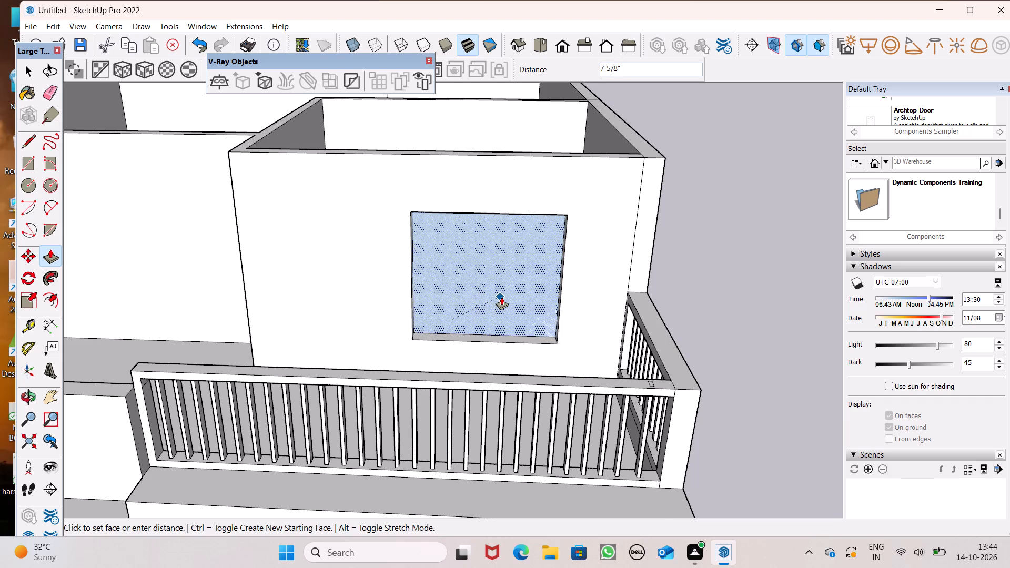
pyautogui.moveTo(501, 297); pyautogui.dragTo(515, 297)
pyautogui.scroll(-3, 509, 331)
pyautogui.moveTo(563, 351); pyautogui.dragTo(491, 248, button='middle')
pyautogui.moveTo(507, 329); pyautogui.dragTo(531, 364, button='middle')
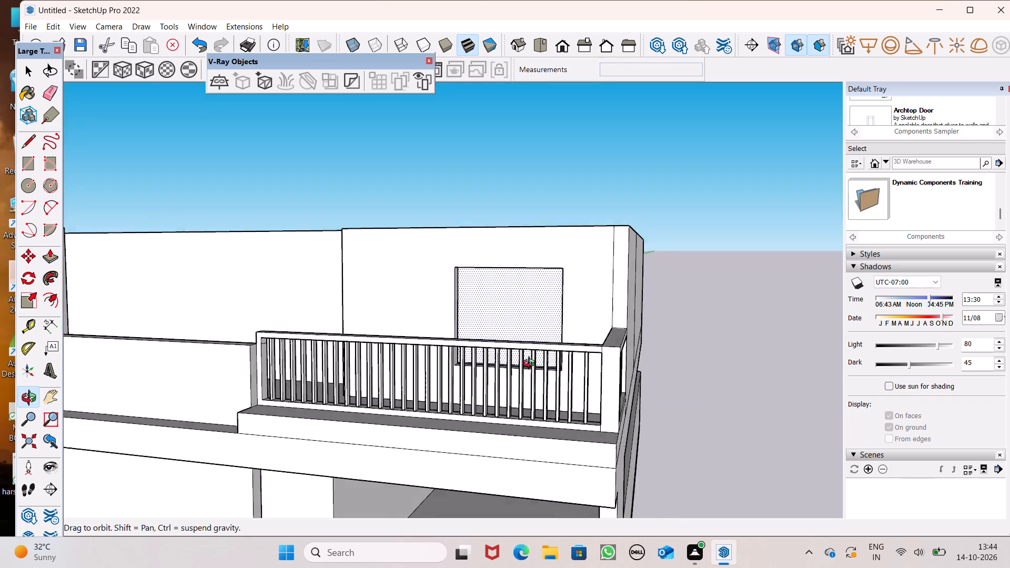
pyautogui.moveTo(531, 364); pyautogui.dragTo(582, 402, button='middle')
pyautogui.press('space')
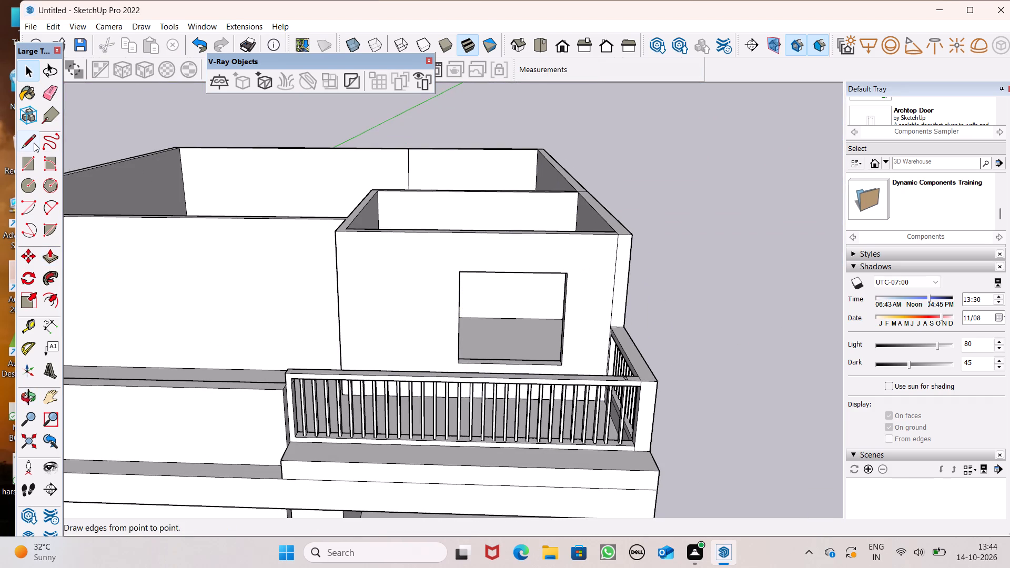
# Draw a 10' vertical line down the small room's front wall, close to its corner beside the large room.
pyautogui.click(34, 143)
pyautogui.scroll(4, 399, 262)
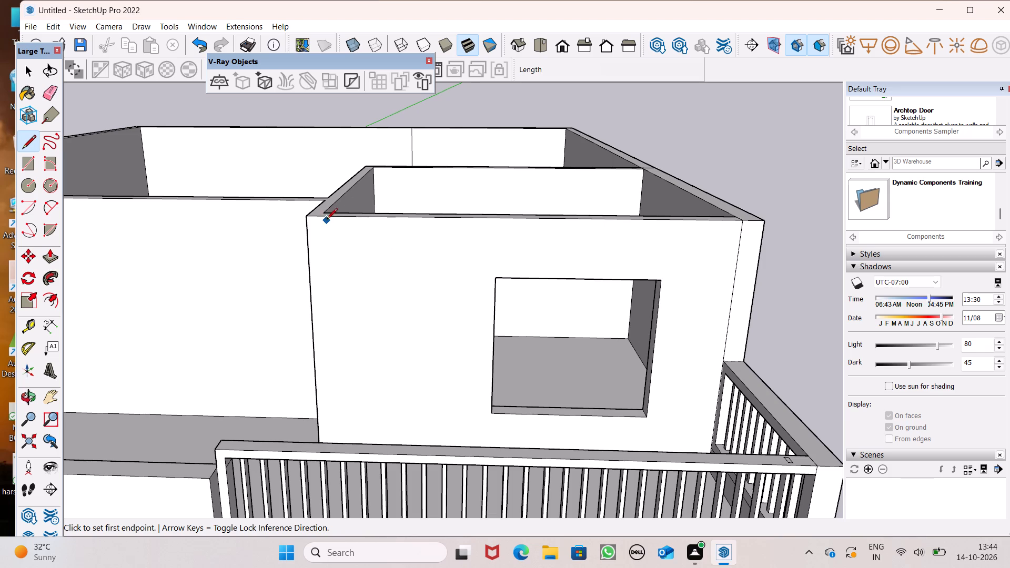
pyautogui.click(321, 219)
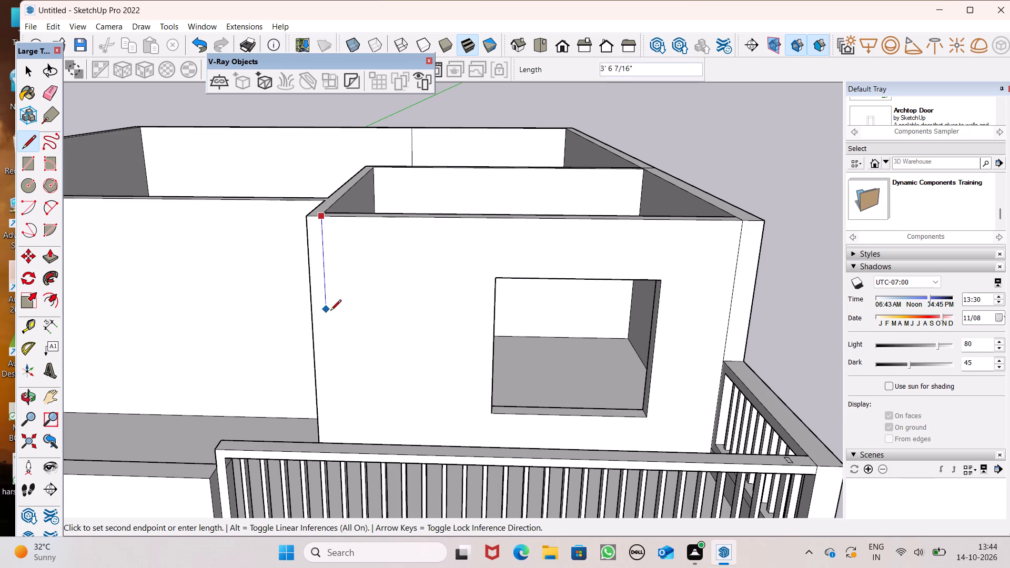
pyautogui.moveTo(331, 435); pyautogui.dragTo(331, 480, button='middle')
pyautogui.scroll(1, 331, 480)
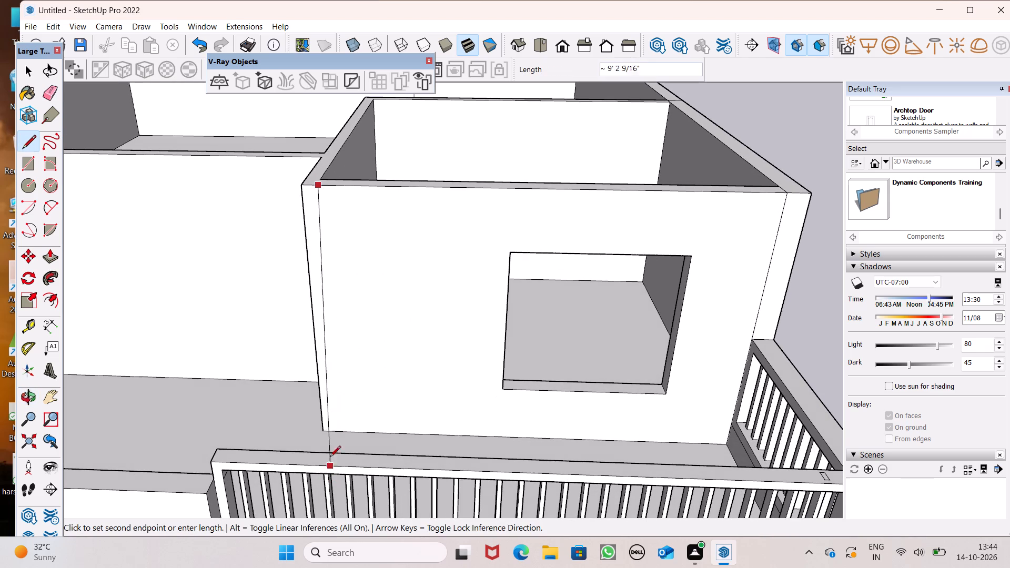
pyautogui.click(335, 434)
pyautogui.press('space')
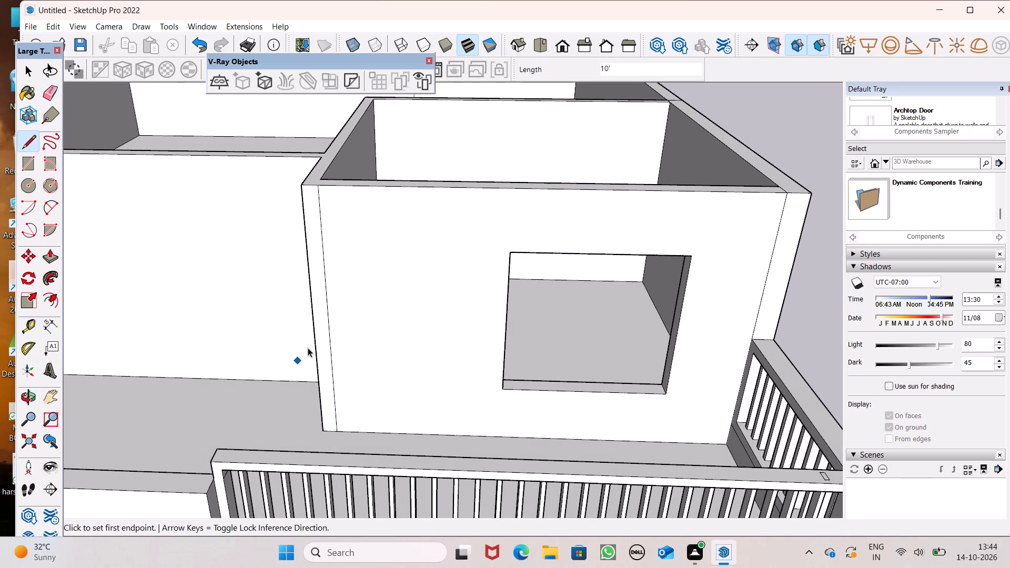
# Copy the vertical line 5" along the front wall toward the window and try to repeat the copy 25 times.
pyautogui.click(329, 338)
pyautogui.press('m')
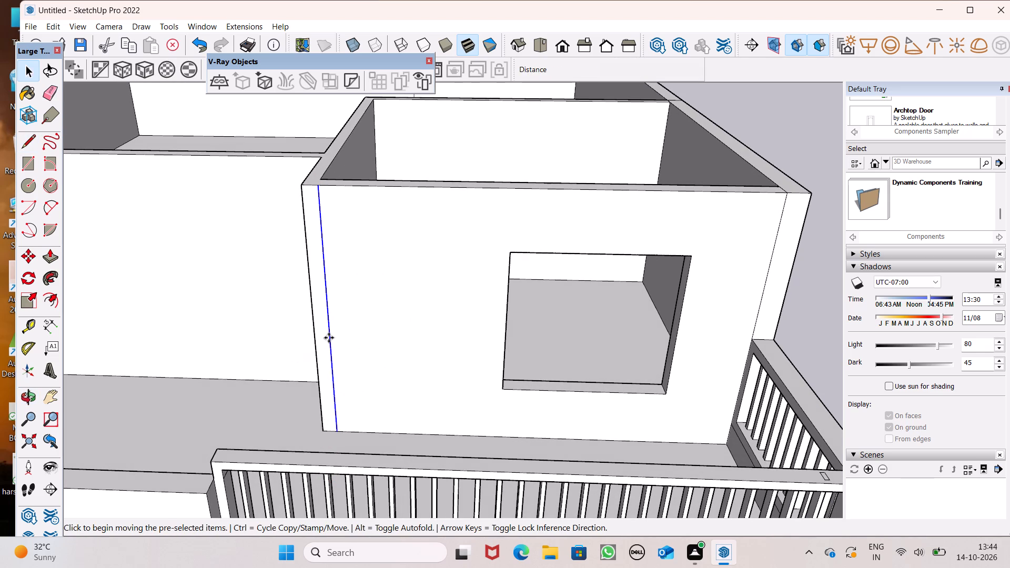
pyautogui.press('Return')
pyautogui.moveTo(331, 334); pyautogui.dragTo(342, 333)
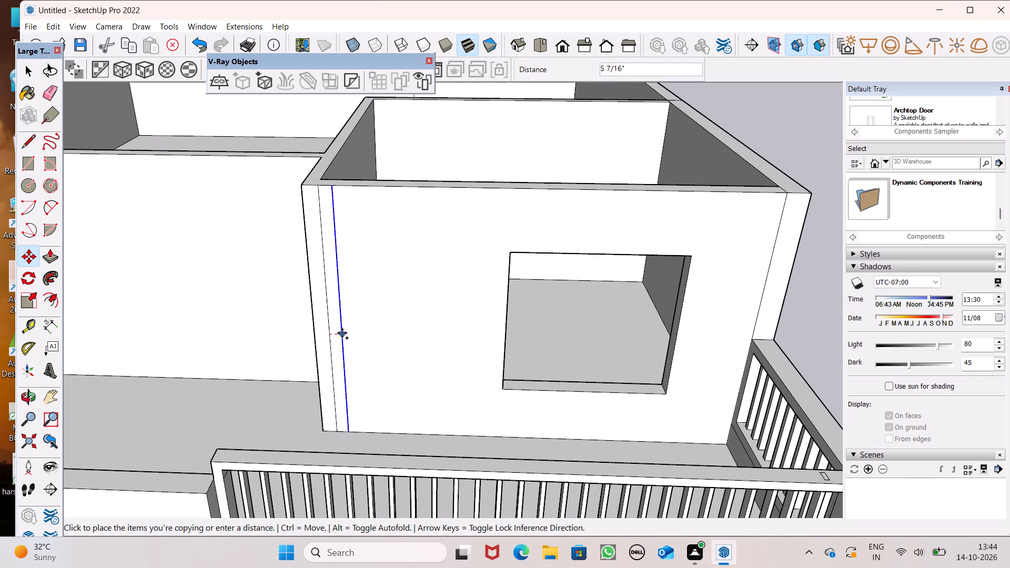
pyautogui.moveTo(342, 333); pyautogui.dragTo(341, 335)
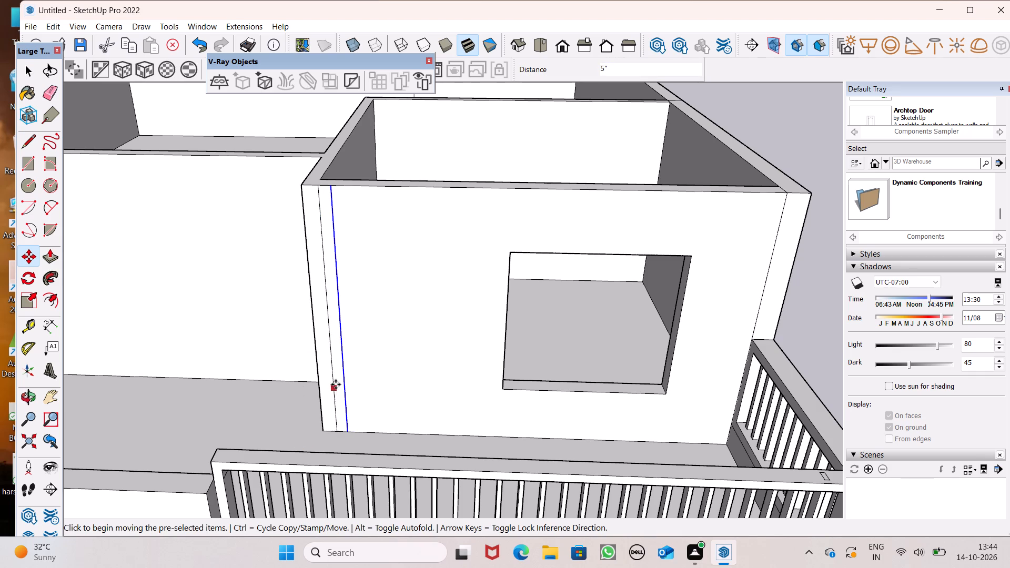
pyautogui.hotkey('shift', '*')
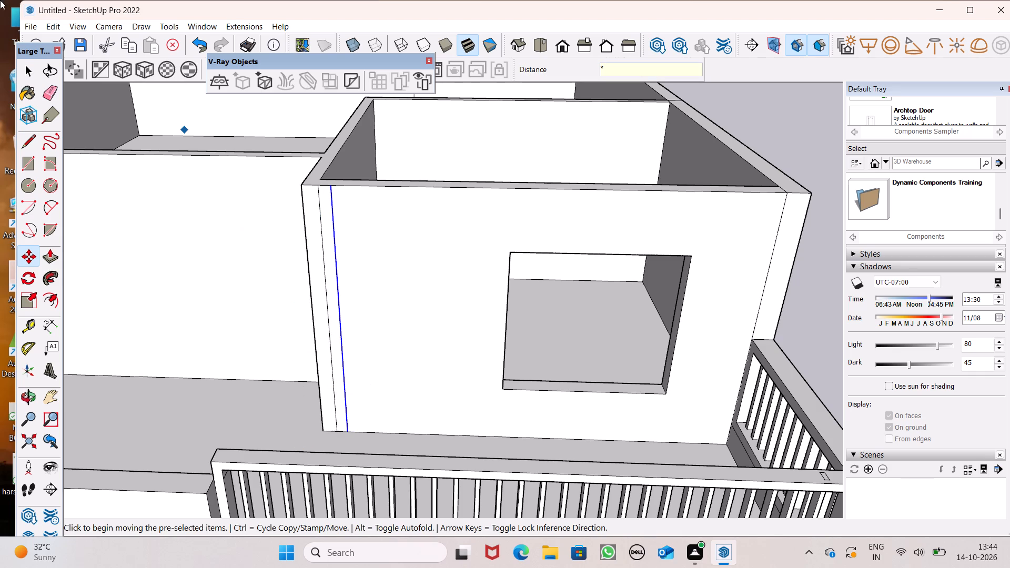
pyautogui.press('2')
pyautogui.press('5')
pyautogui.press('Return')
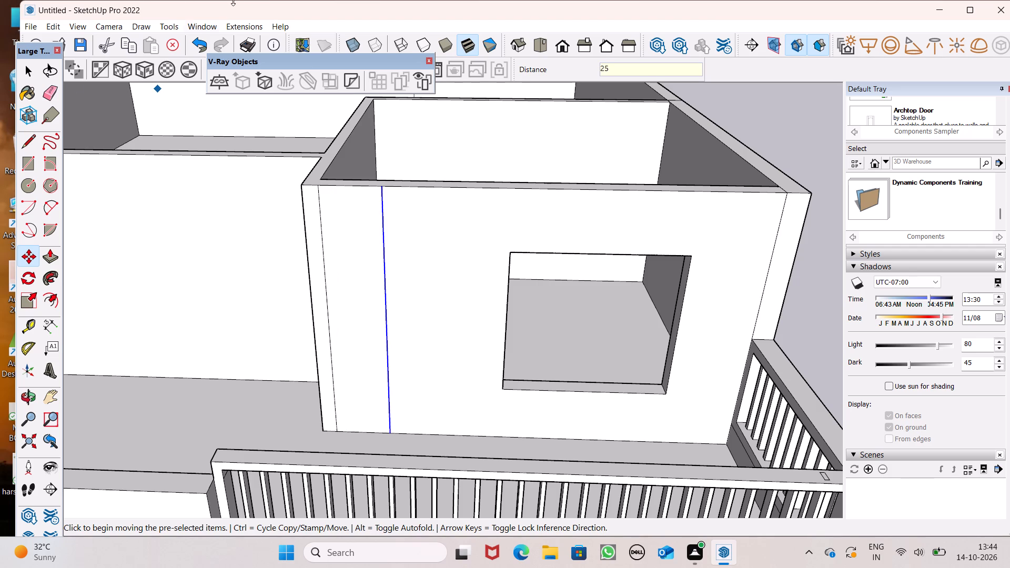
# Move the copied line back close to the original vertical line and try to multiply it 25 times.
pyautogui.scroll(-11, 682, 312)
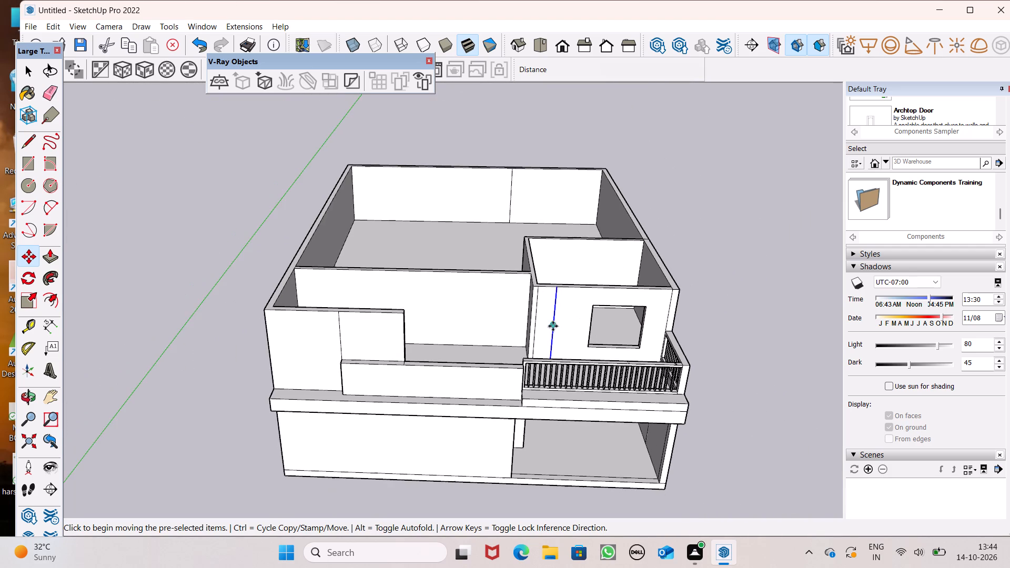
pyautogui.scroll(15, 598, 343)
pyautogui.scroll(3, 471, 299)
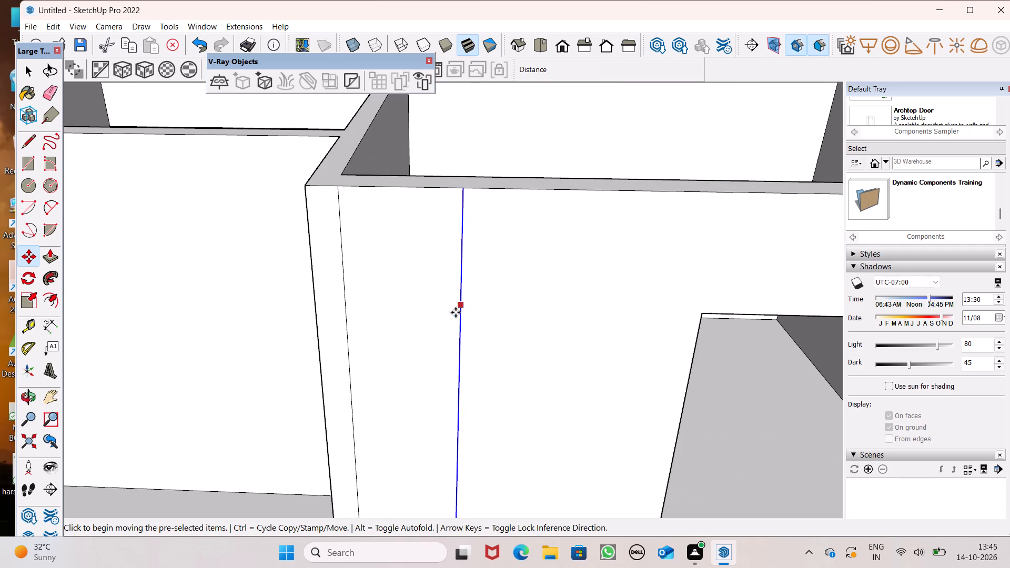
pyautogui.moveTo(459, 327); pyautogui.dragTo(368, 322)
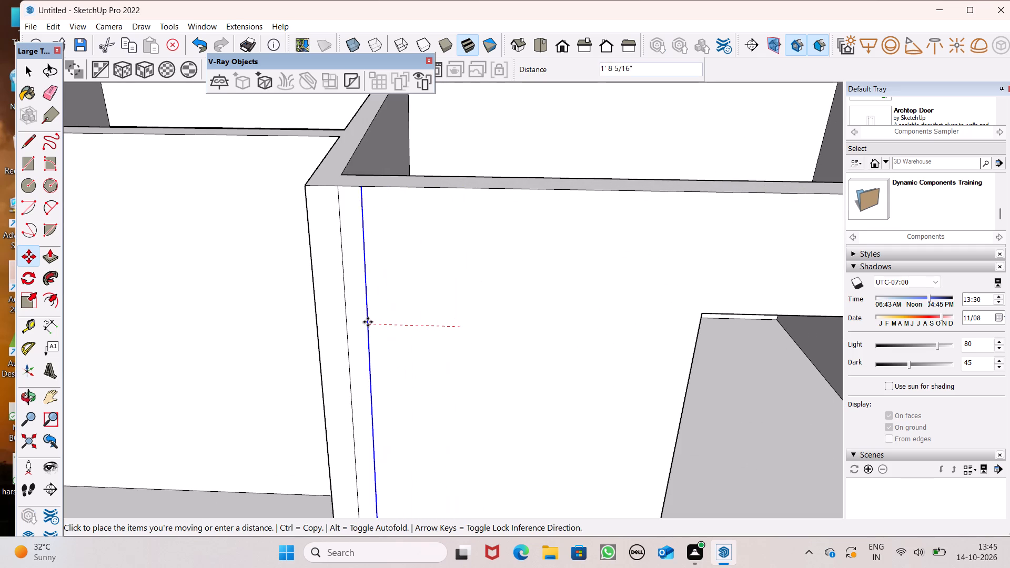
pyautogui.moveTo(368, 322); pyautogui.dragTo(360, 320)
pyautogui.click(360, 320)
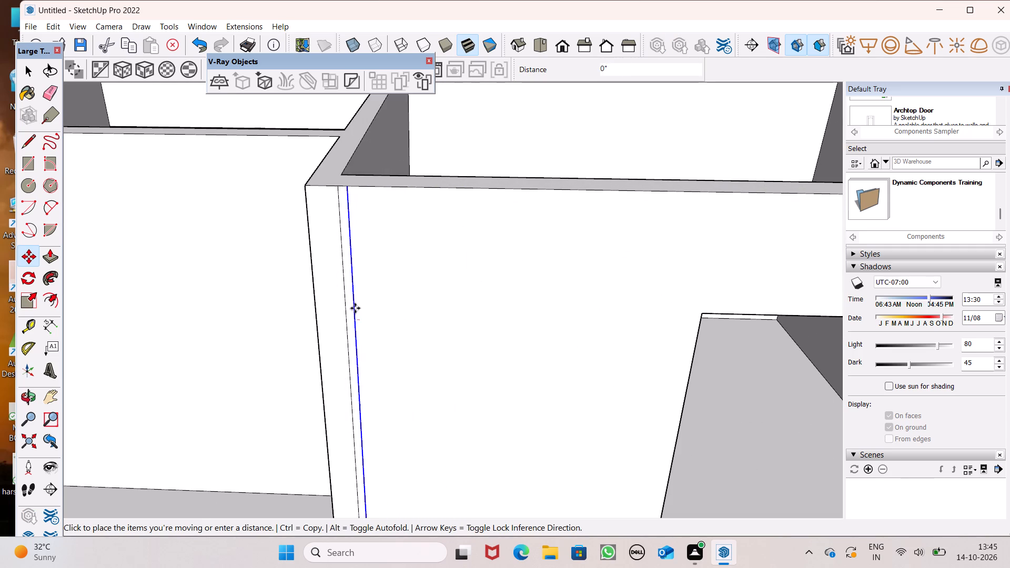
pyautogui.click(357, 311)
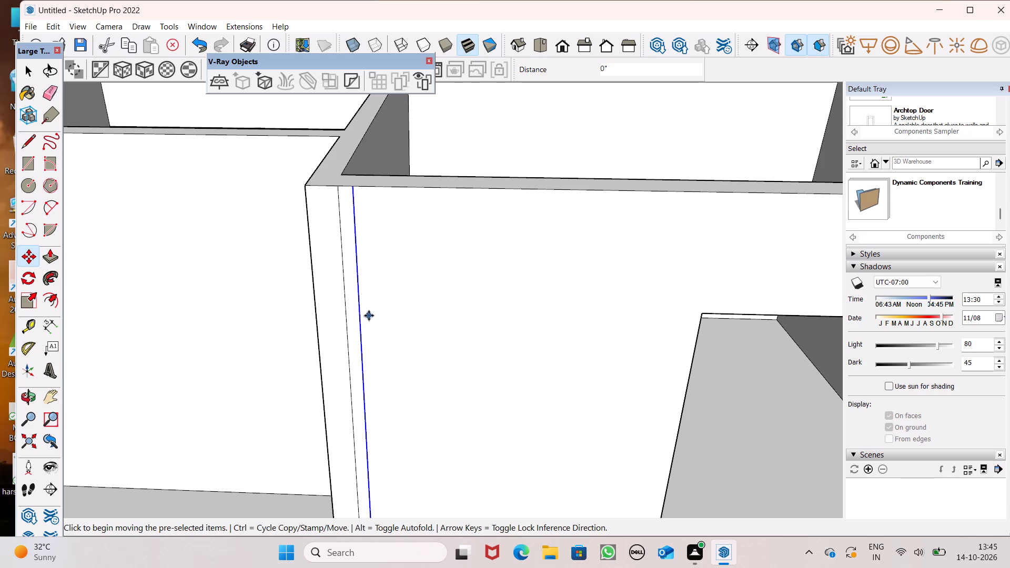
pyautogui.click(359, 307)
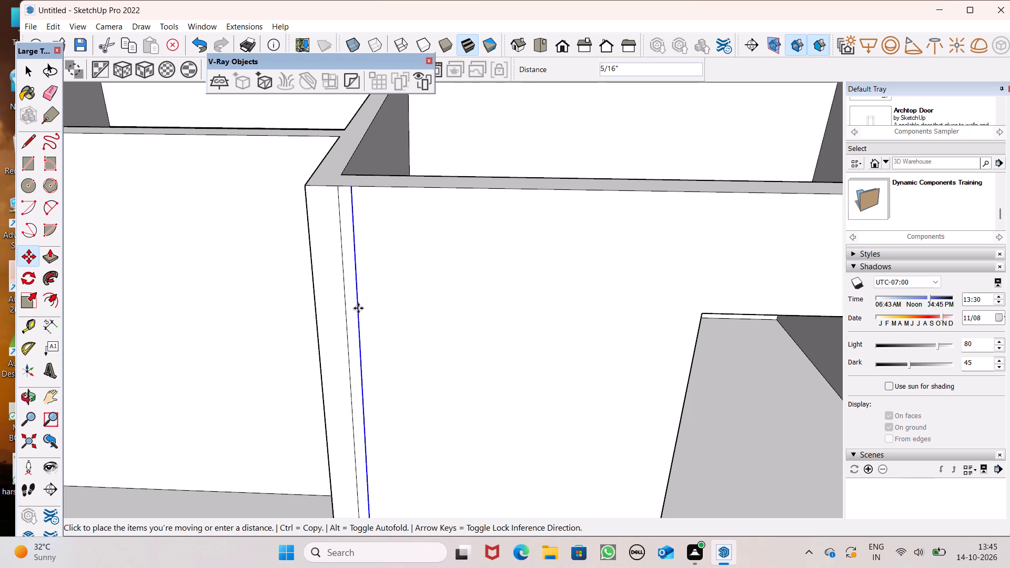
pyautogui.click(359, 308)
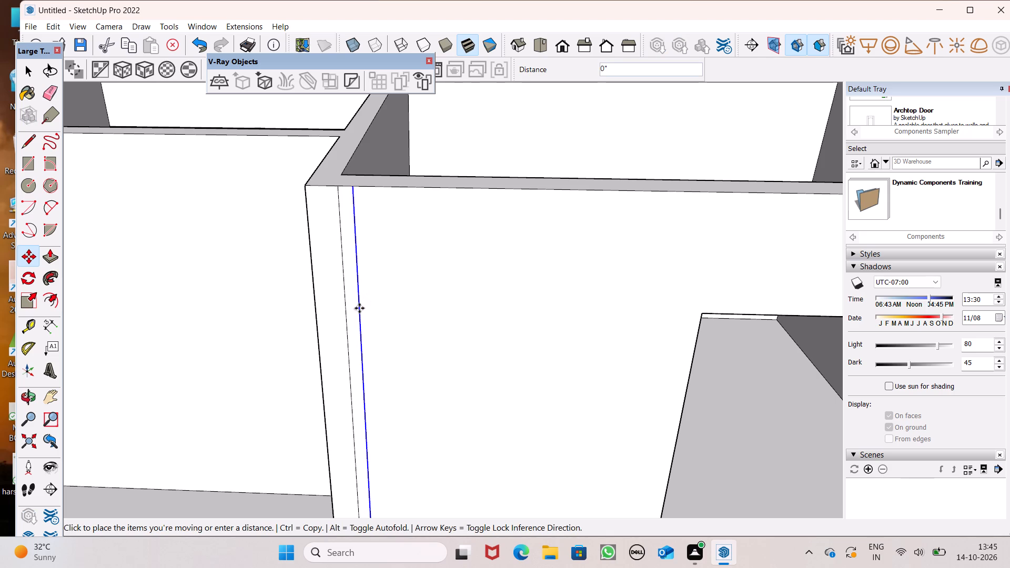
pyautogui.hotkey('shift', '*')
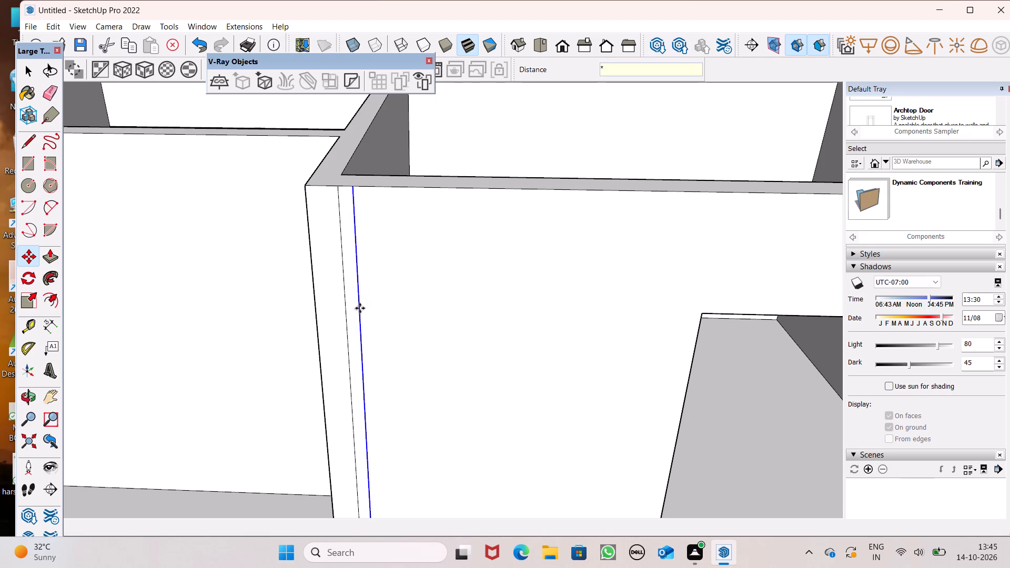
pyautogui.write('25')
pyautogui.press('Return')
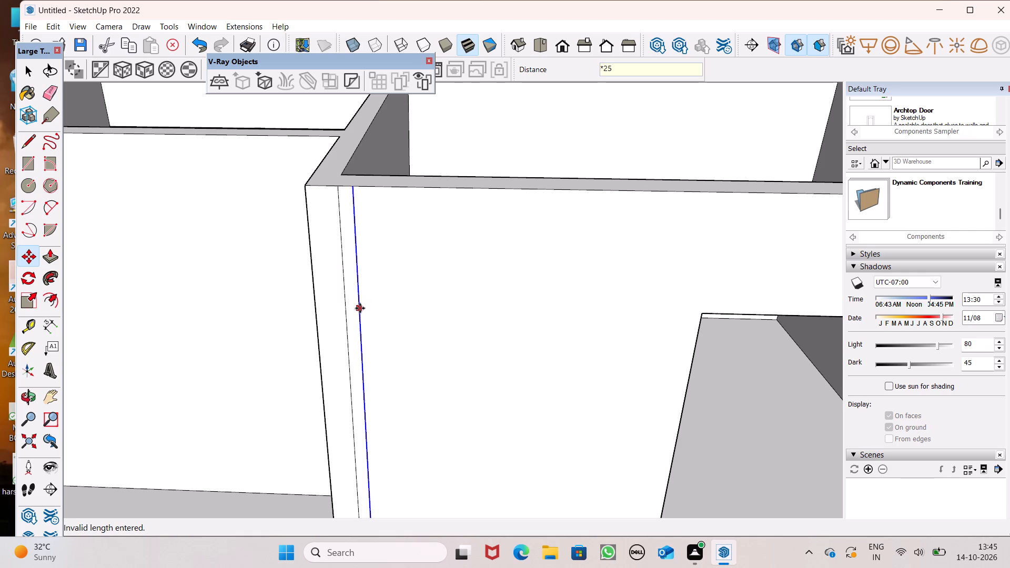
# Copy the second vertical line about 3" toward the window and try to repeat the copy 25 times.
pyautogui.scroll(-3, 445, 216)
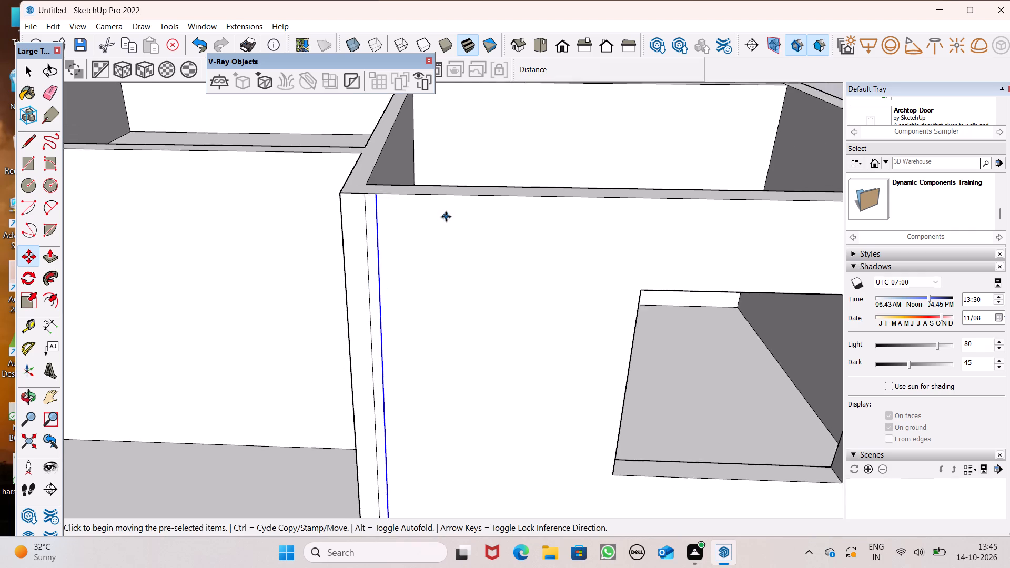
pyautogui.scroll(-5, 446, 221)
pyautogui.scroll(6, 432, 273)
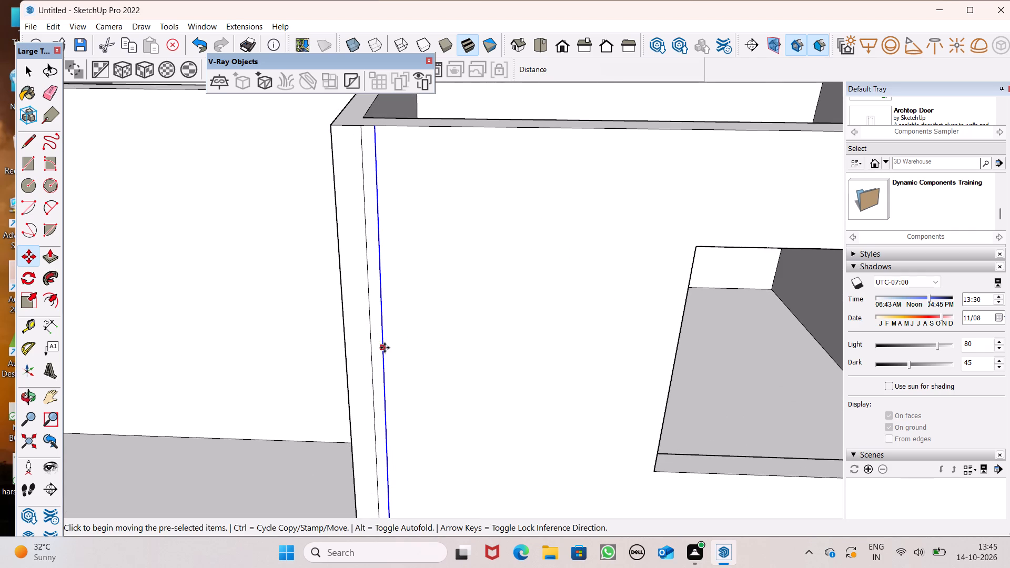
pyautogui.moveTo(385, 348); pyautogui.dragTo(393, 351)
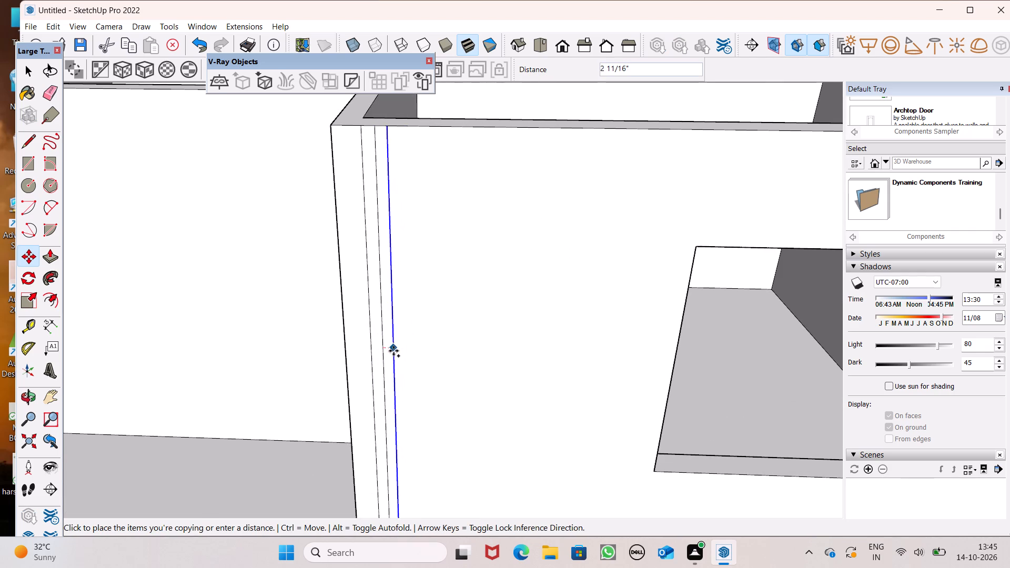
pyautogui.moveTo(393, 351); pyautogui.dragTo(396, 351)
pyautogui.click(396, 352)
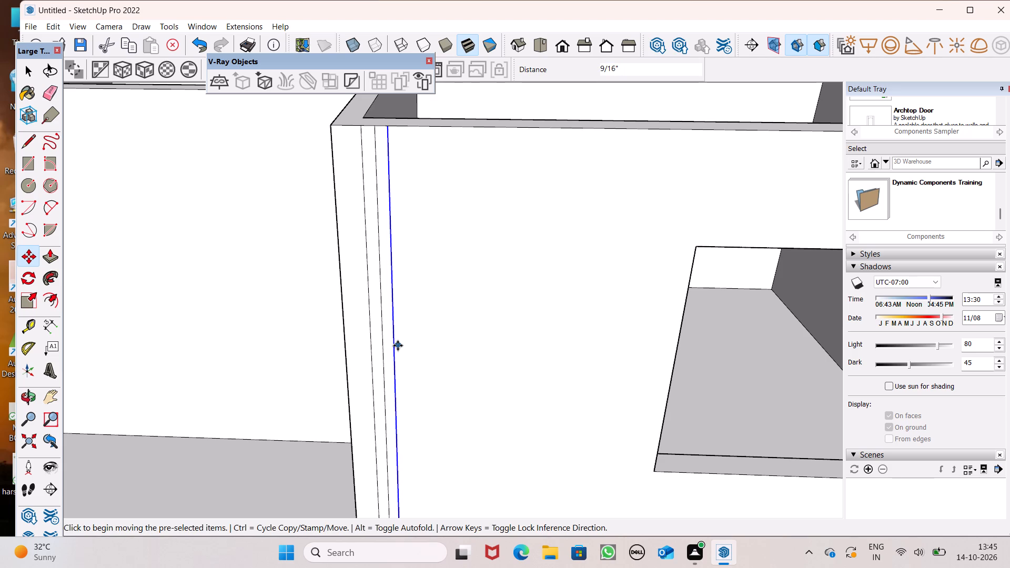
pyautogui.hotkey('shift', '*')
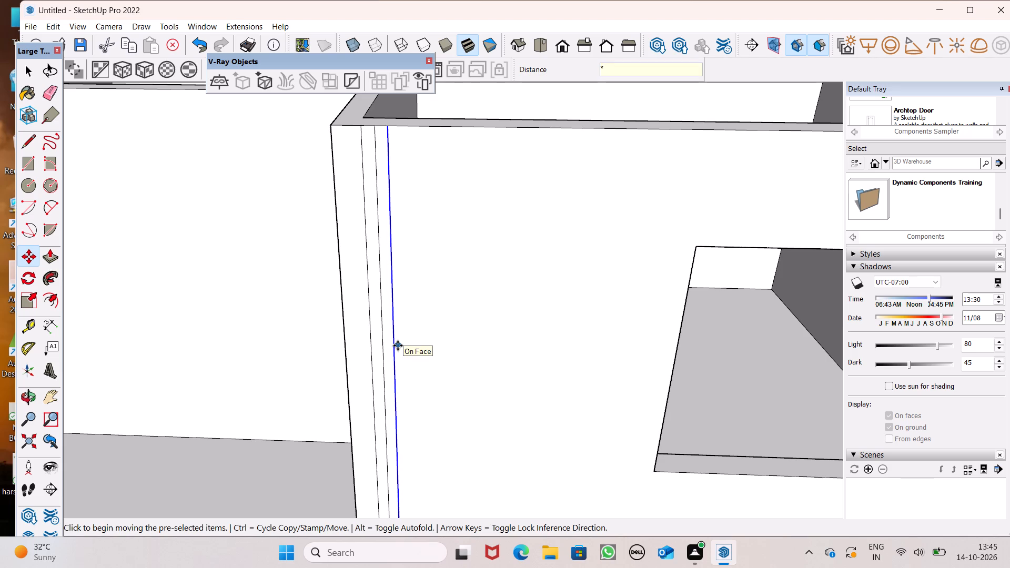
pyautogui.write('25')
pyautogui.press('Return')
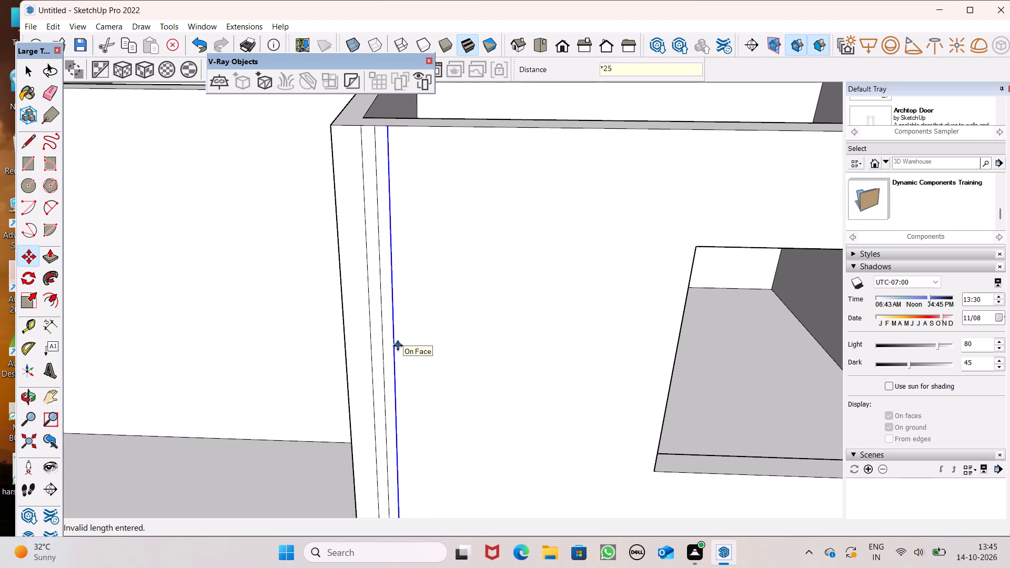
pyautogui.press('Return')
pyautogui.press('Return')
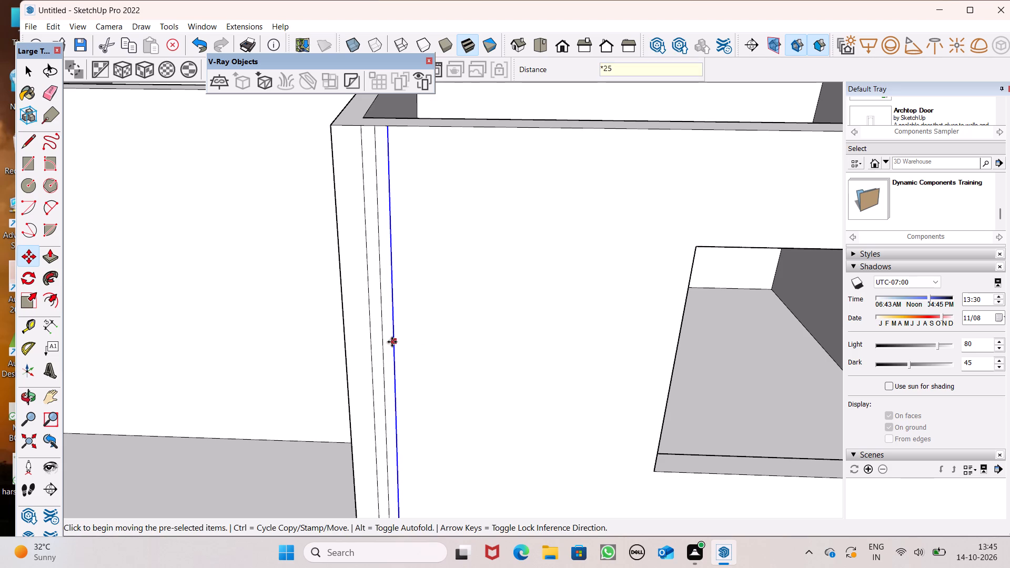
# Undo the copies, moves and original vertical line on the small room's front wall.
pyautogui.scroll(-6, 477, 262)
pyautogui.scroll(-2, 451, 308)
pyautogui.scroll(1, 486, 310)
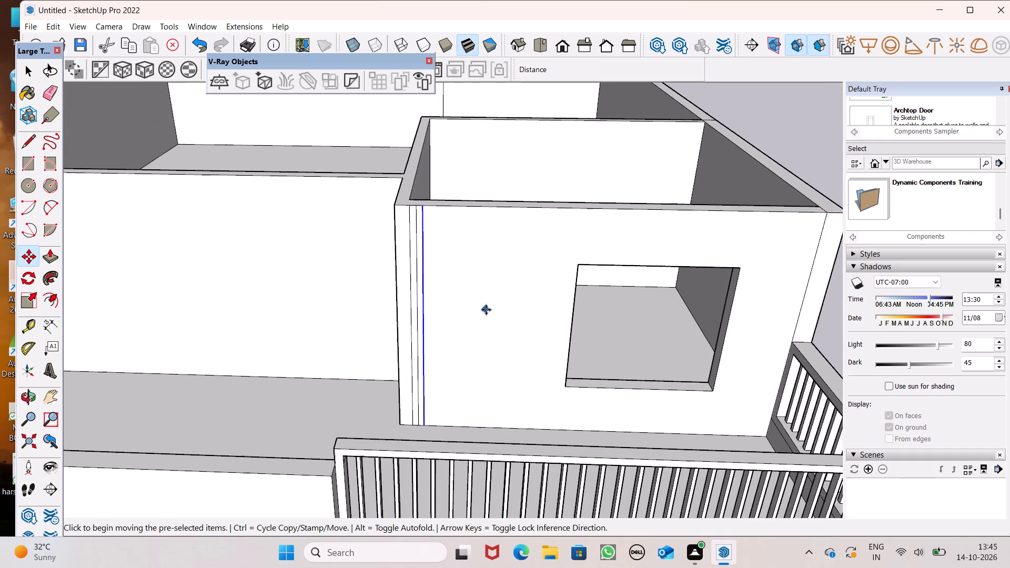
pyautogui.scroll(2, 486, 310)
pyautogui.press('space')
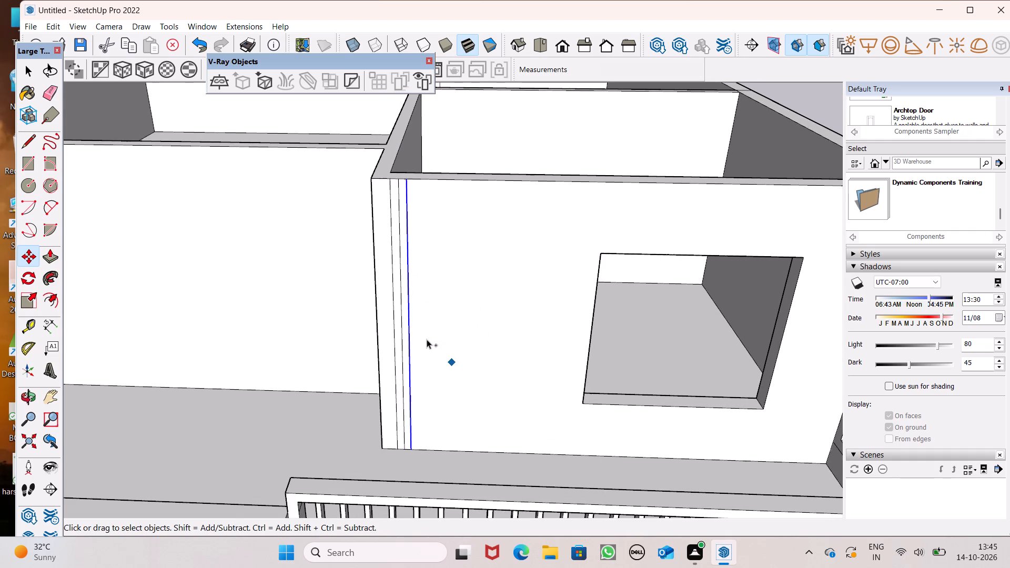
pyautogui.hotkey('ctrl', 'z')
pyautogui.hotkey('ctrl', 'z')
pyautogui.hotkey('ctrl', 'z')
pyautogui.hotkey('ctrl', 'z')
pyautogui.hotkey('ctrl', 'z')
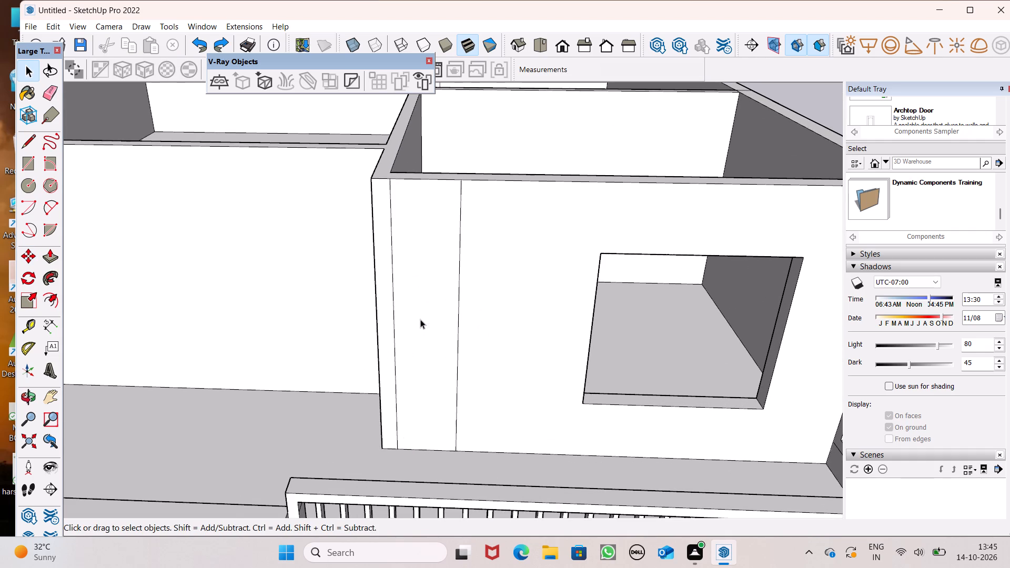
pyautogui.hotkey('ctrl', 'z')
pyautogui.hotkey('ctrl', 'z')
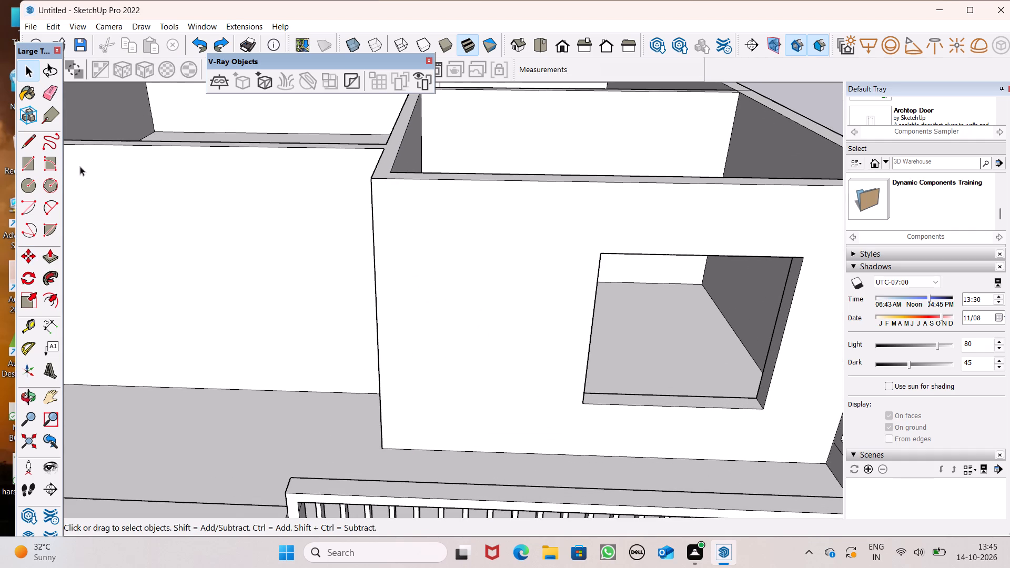
# Draw a 10' vertical line from top to base of the small room's front wall, near its large-room corner.
pyautogui.click(23, 137)
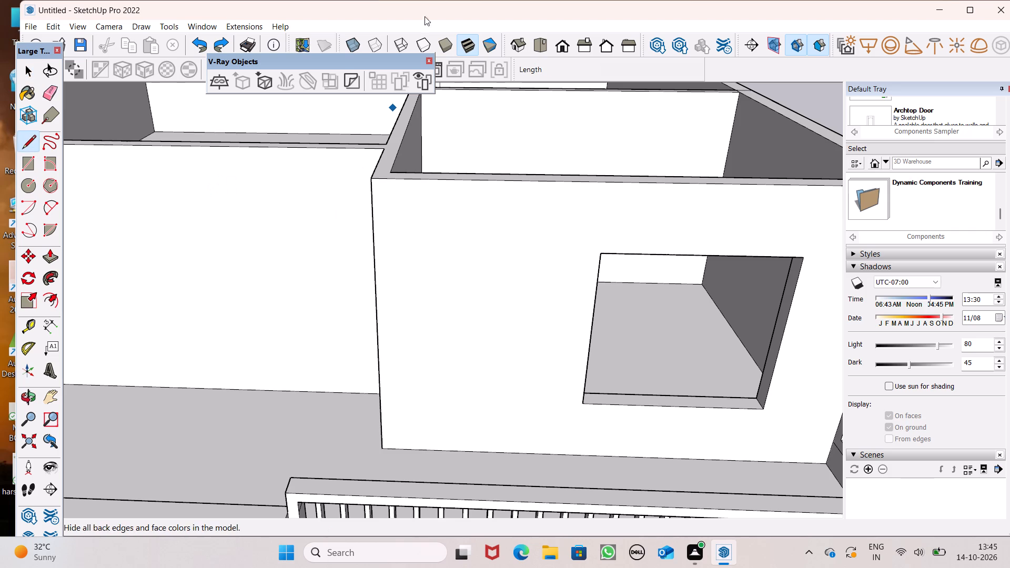
pyautogui.click(388, 181)
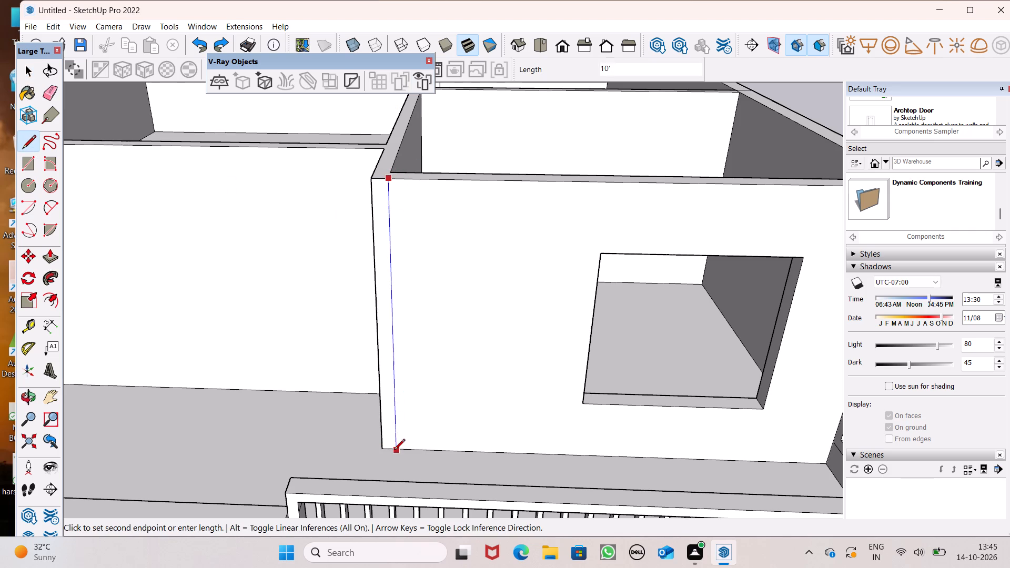
pyautogui.click(393, 447)
pyautogui.press('space')
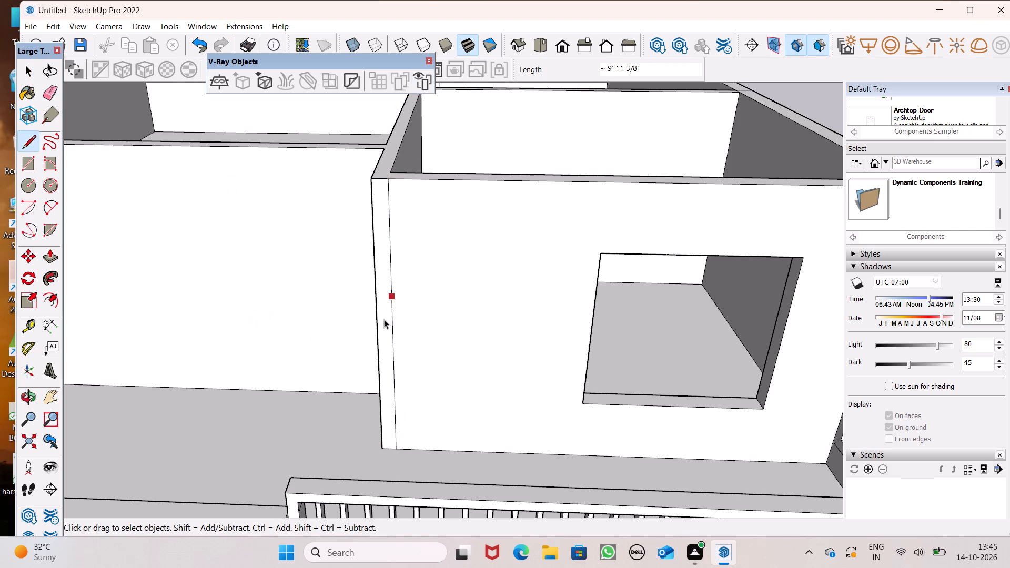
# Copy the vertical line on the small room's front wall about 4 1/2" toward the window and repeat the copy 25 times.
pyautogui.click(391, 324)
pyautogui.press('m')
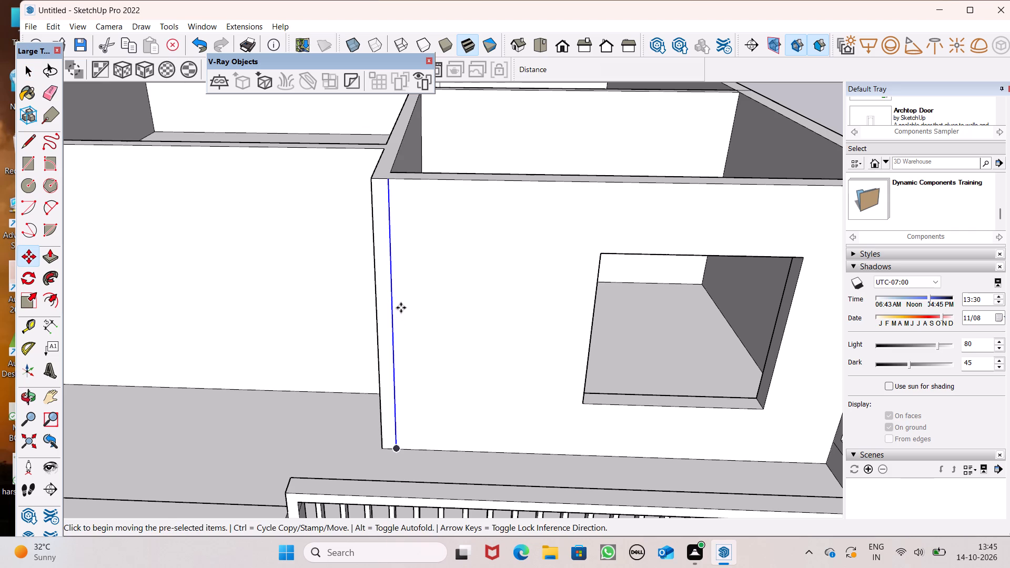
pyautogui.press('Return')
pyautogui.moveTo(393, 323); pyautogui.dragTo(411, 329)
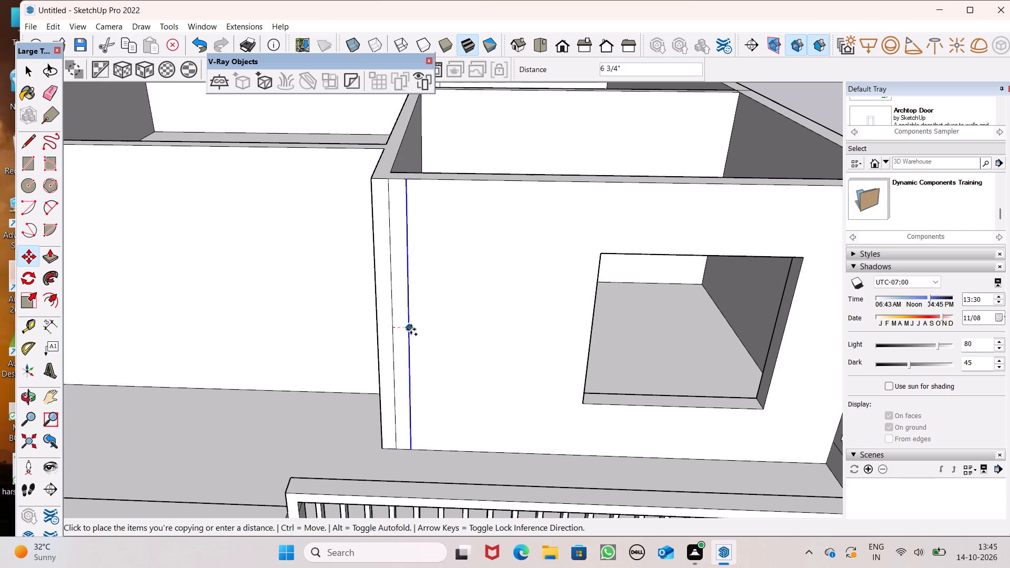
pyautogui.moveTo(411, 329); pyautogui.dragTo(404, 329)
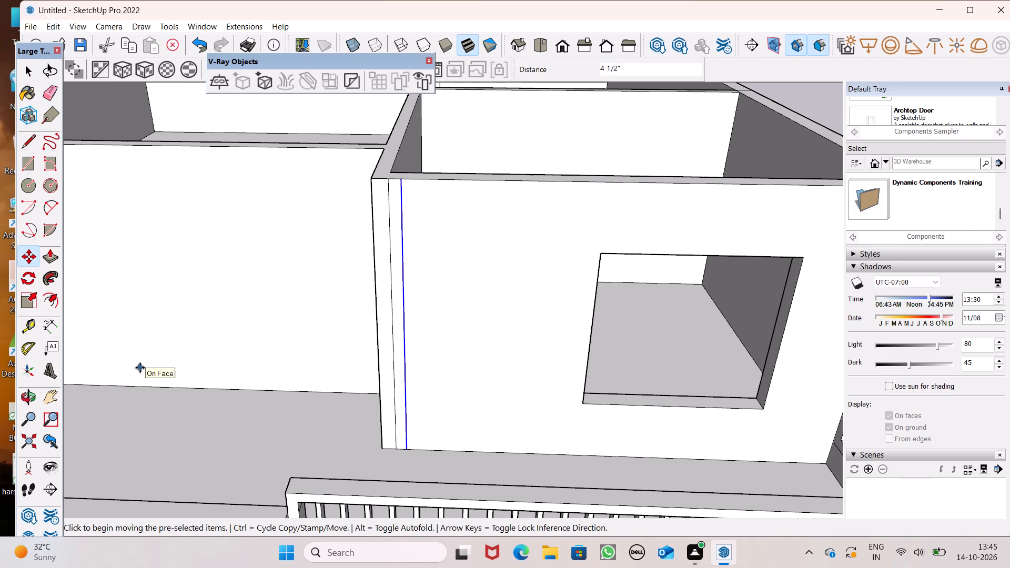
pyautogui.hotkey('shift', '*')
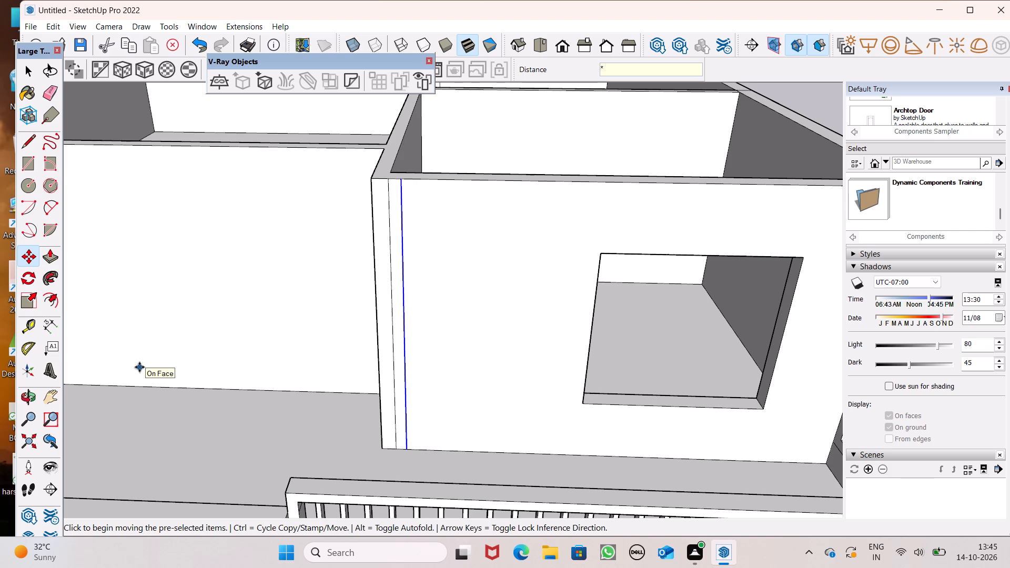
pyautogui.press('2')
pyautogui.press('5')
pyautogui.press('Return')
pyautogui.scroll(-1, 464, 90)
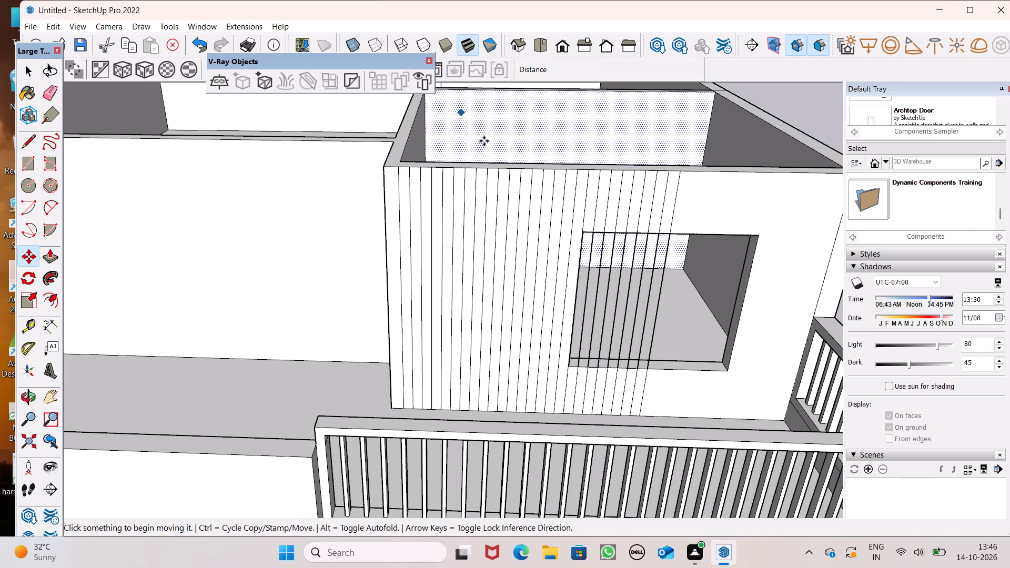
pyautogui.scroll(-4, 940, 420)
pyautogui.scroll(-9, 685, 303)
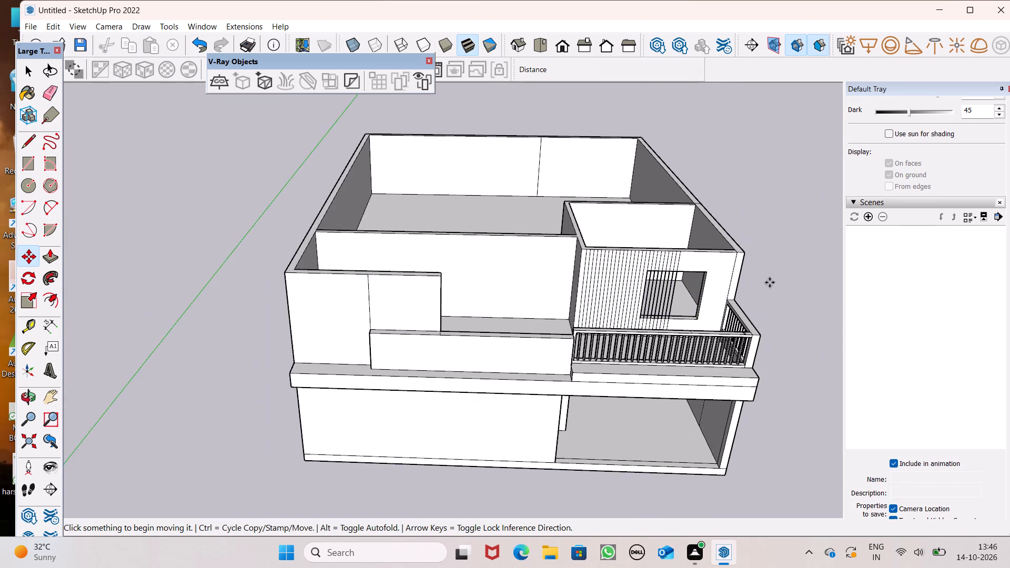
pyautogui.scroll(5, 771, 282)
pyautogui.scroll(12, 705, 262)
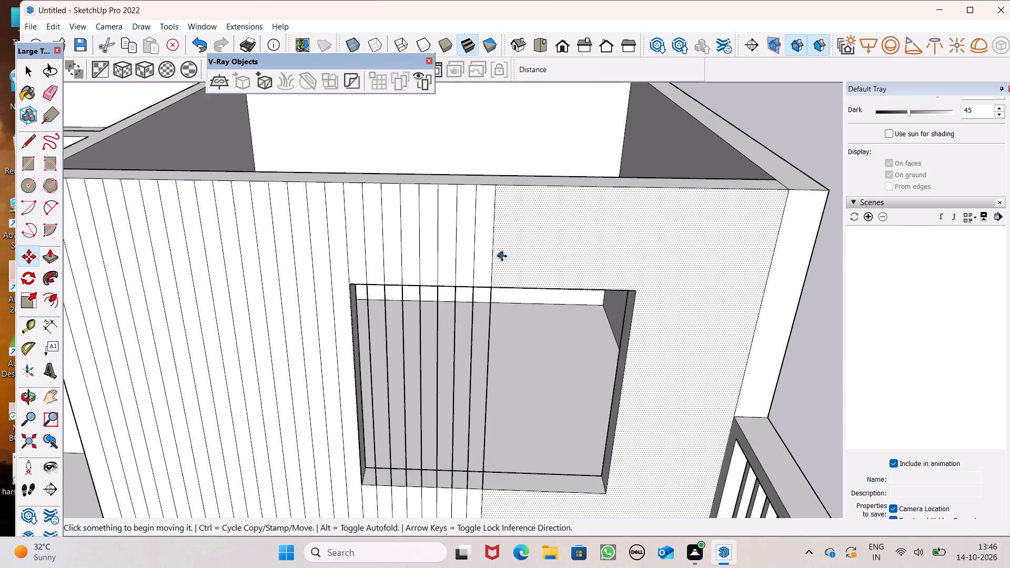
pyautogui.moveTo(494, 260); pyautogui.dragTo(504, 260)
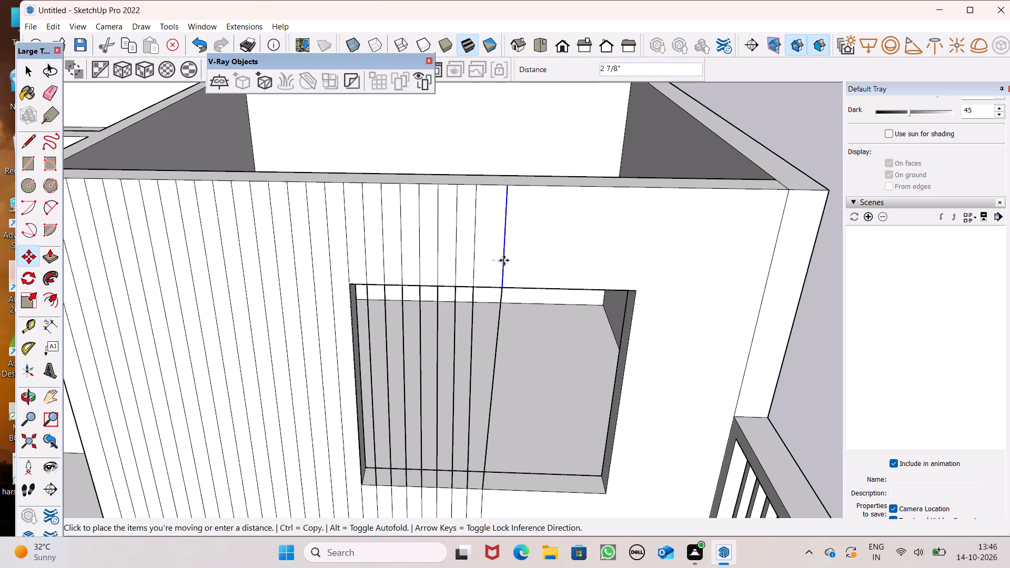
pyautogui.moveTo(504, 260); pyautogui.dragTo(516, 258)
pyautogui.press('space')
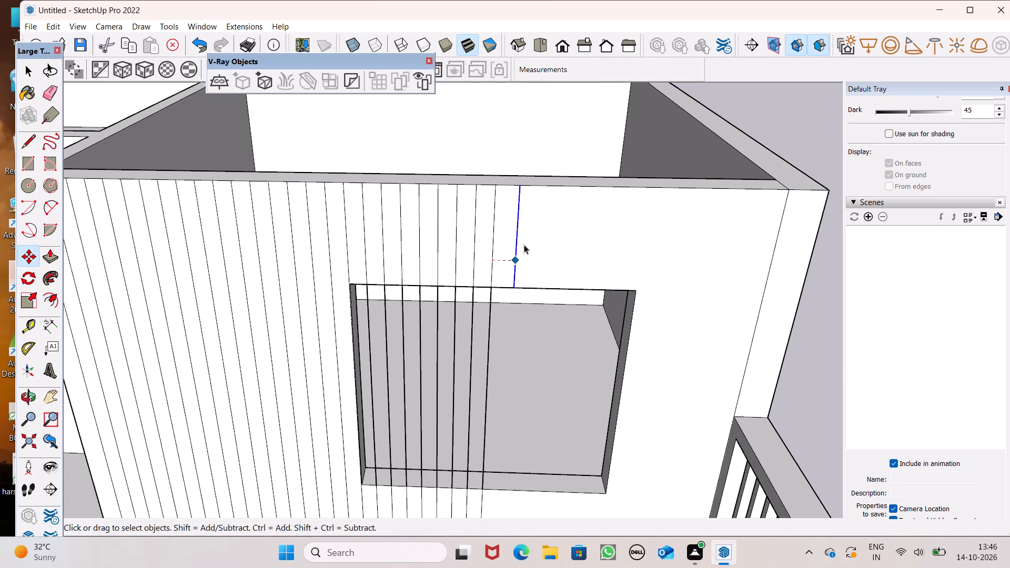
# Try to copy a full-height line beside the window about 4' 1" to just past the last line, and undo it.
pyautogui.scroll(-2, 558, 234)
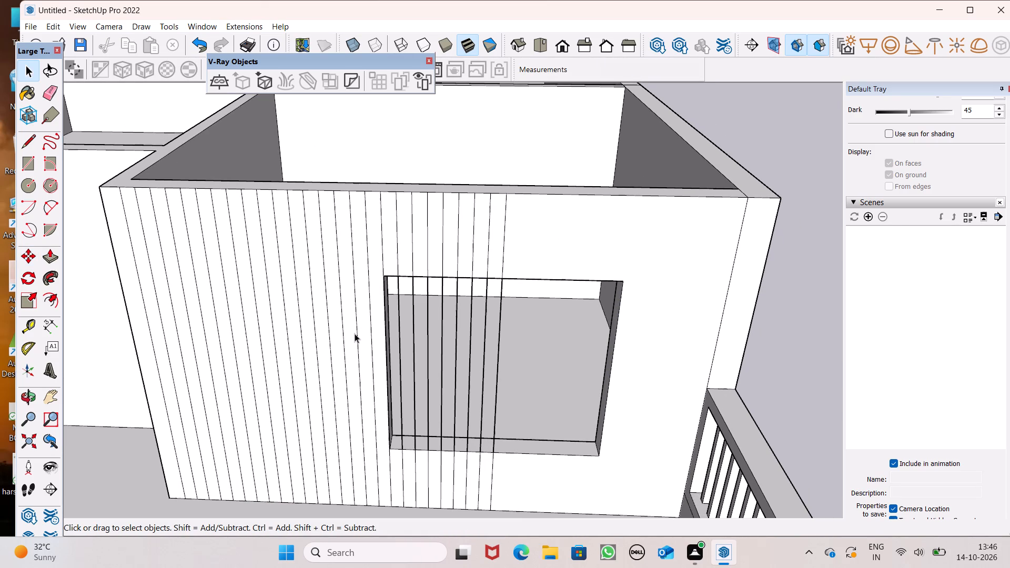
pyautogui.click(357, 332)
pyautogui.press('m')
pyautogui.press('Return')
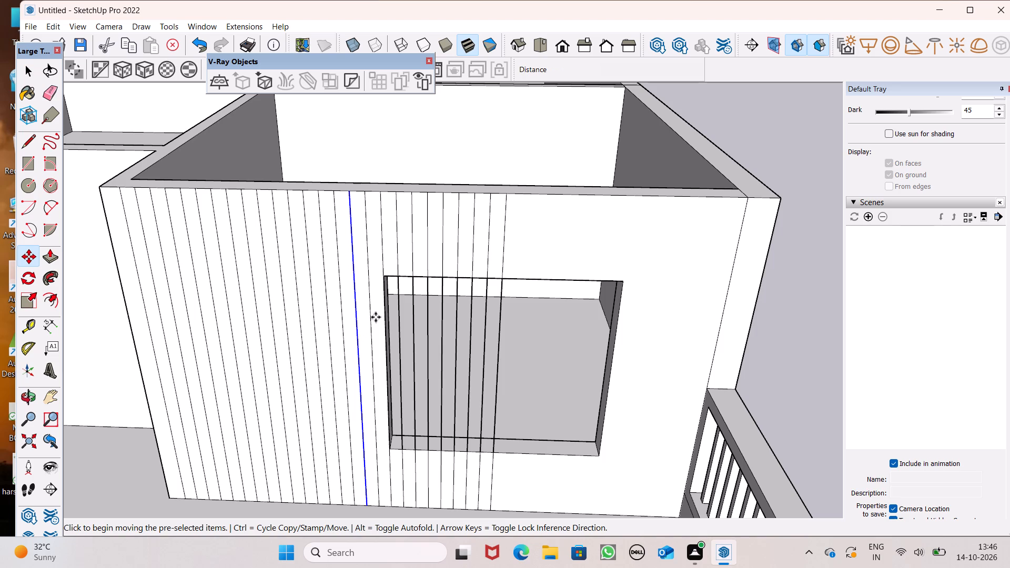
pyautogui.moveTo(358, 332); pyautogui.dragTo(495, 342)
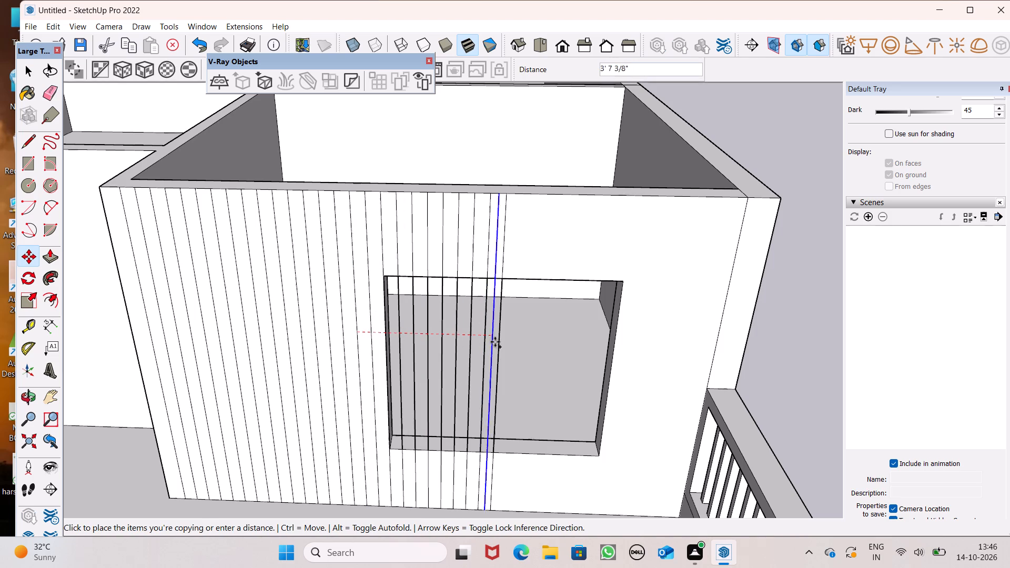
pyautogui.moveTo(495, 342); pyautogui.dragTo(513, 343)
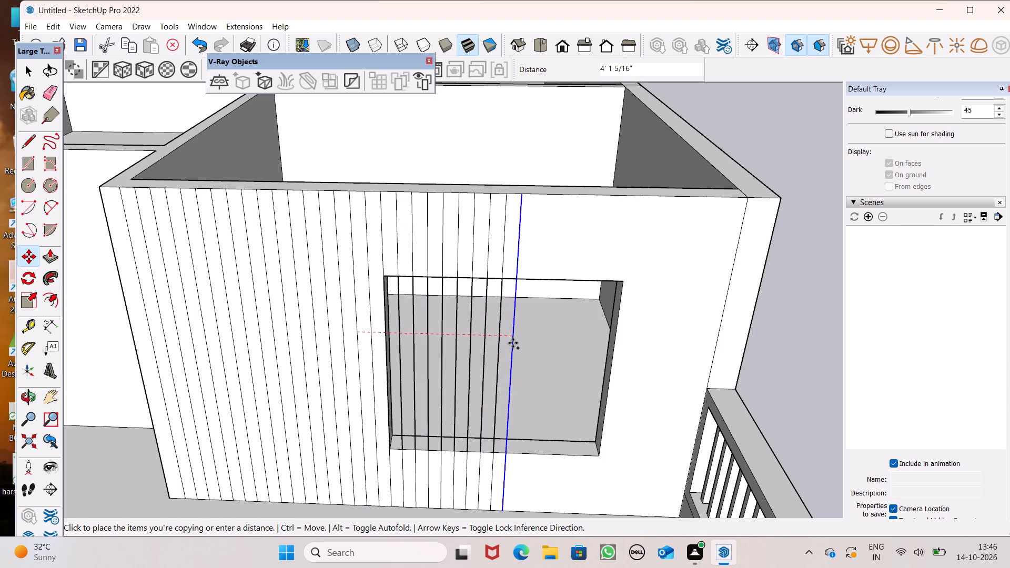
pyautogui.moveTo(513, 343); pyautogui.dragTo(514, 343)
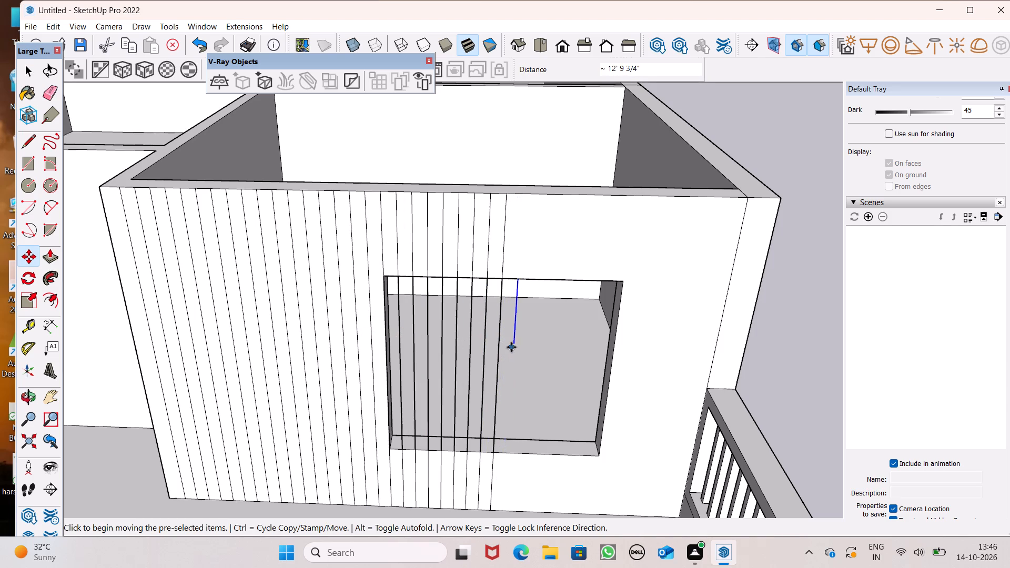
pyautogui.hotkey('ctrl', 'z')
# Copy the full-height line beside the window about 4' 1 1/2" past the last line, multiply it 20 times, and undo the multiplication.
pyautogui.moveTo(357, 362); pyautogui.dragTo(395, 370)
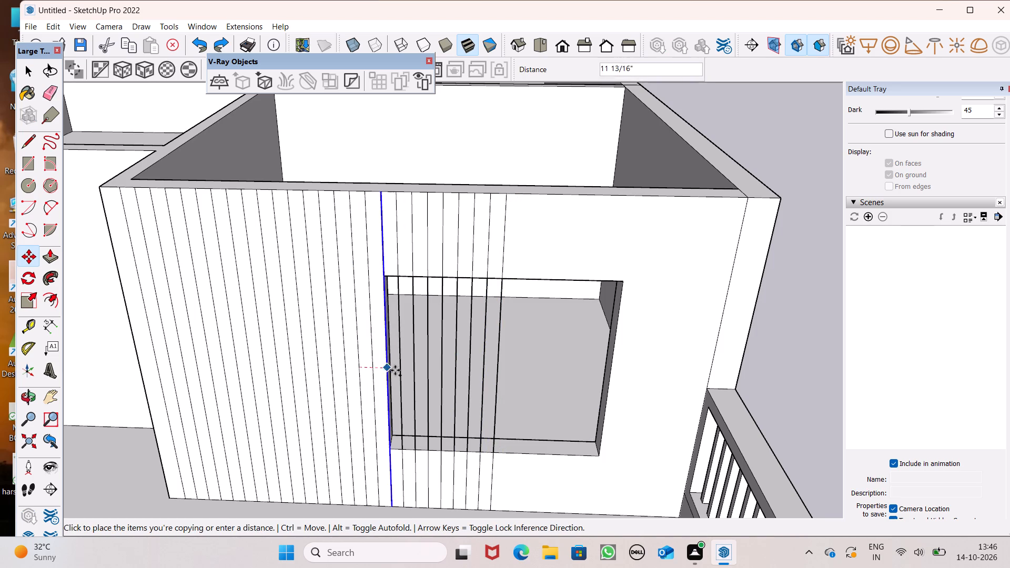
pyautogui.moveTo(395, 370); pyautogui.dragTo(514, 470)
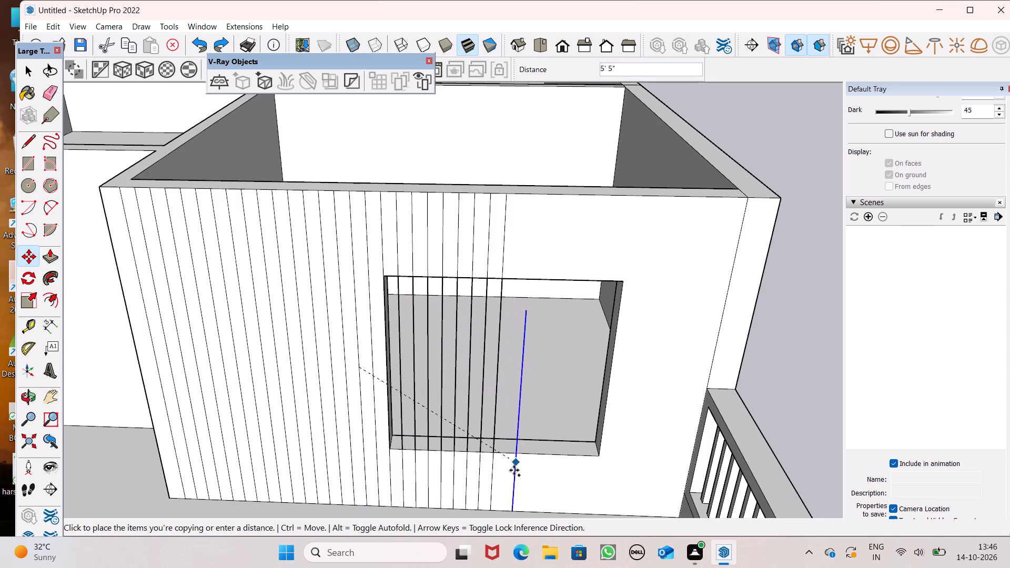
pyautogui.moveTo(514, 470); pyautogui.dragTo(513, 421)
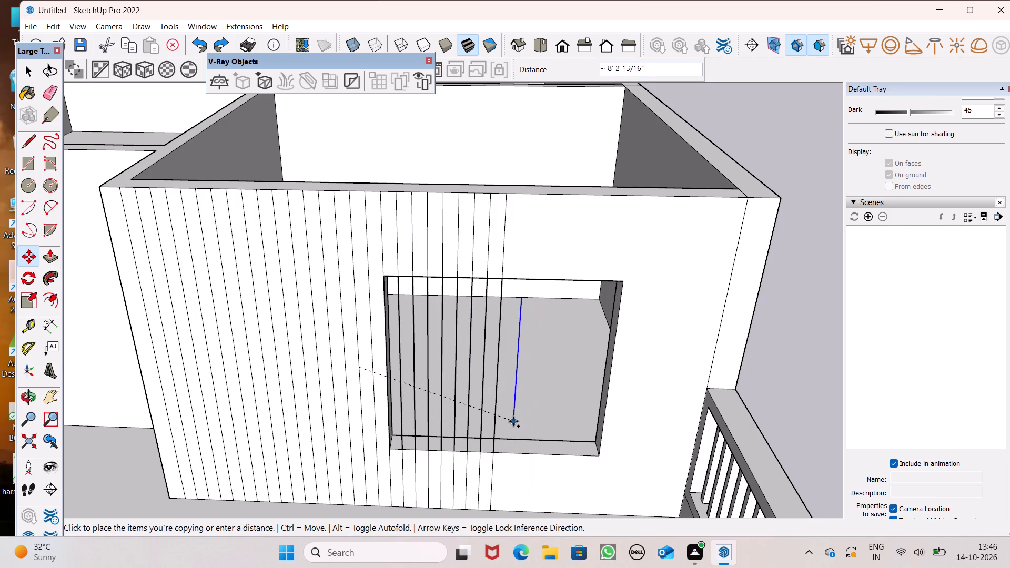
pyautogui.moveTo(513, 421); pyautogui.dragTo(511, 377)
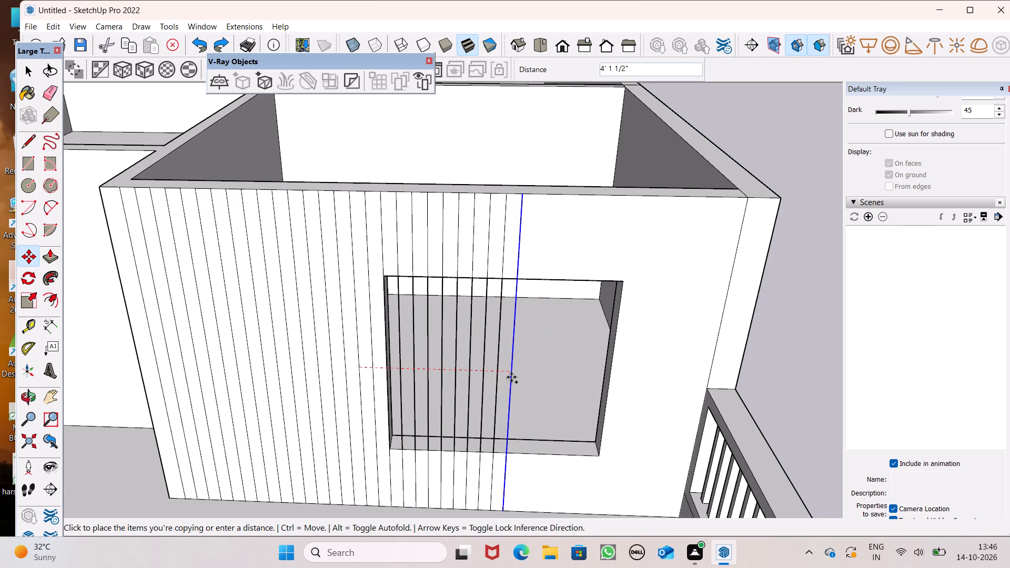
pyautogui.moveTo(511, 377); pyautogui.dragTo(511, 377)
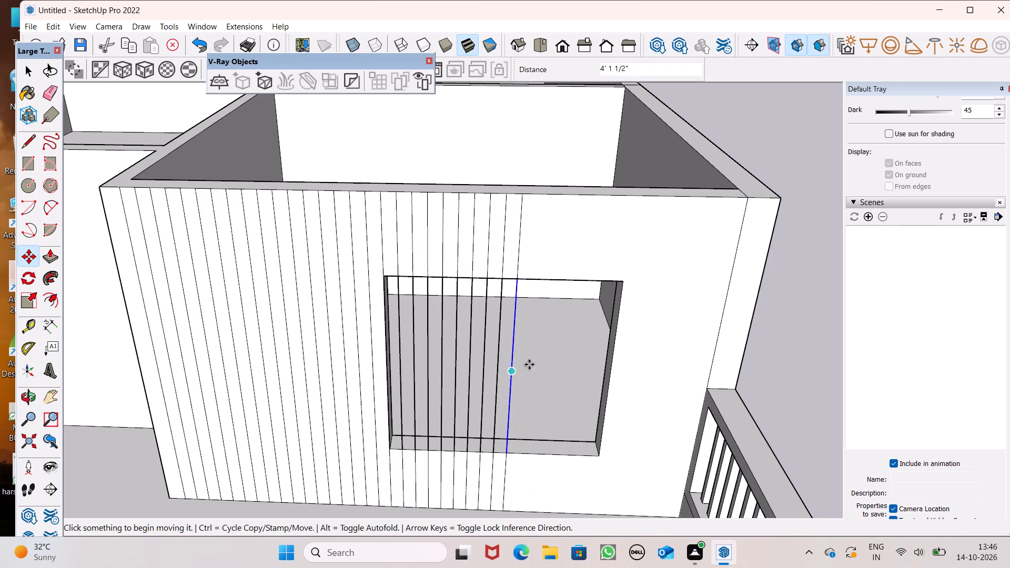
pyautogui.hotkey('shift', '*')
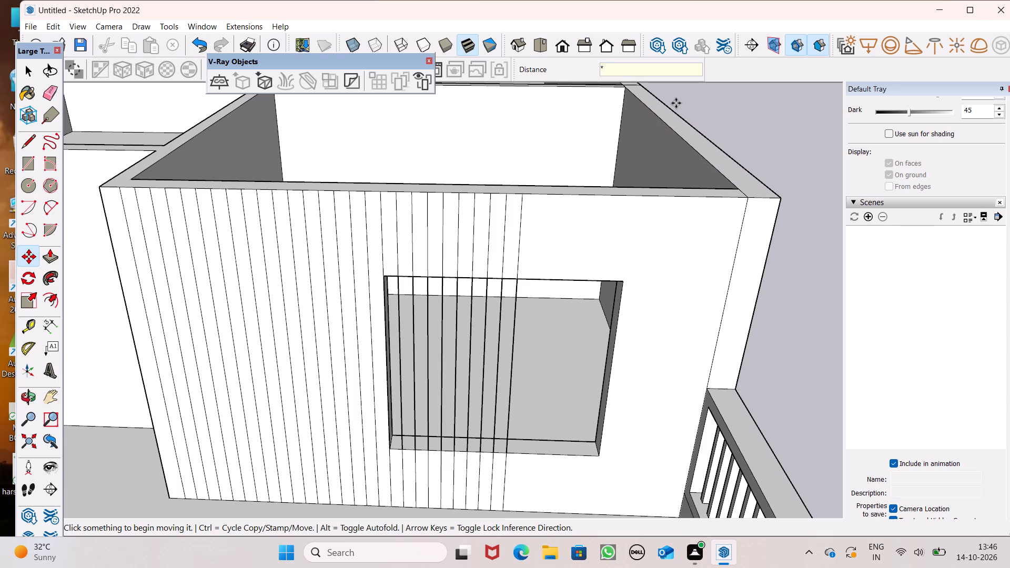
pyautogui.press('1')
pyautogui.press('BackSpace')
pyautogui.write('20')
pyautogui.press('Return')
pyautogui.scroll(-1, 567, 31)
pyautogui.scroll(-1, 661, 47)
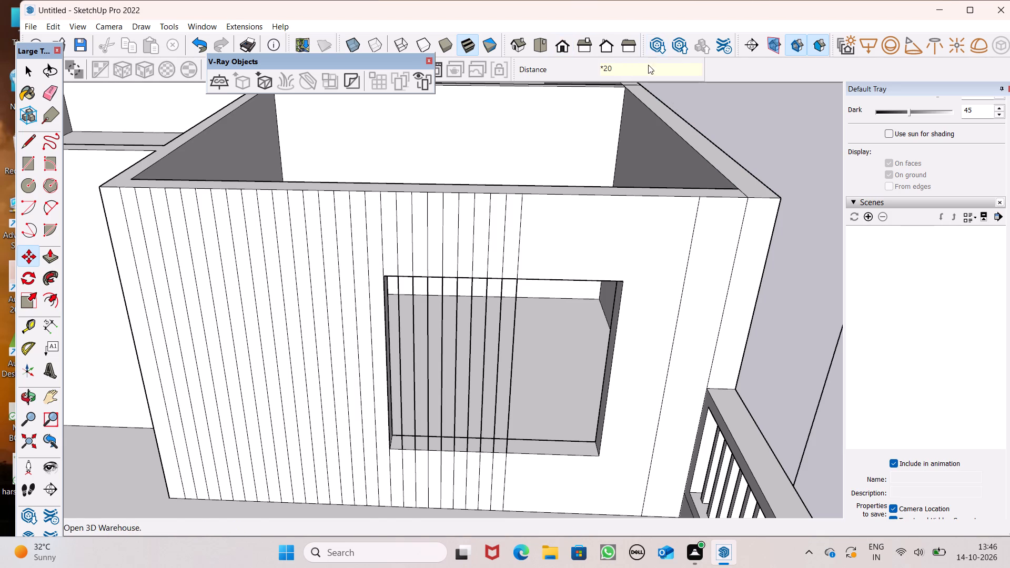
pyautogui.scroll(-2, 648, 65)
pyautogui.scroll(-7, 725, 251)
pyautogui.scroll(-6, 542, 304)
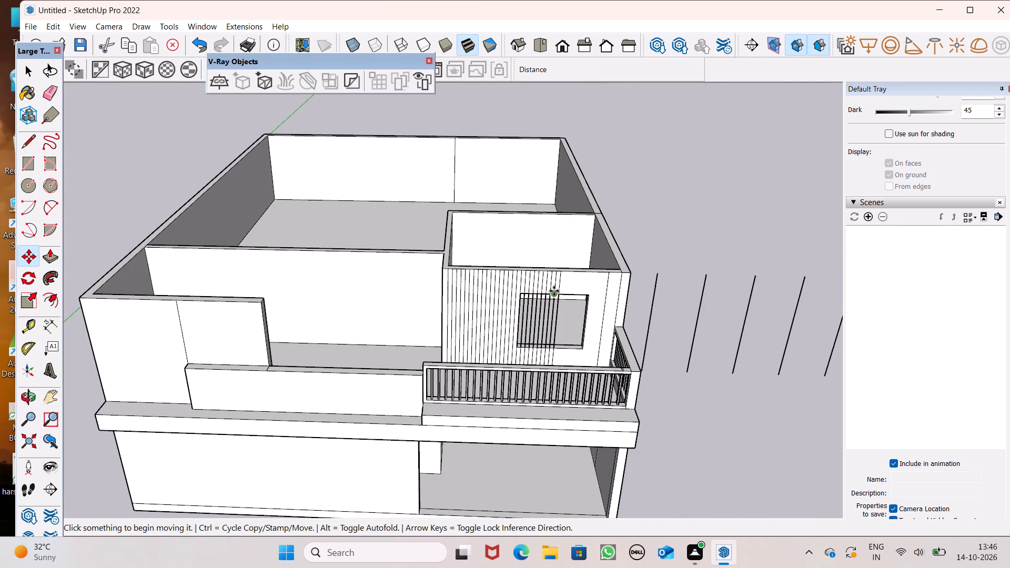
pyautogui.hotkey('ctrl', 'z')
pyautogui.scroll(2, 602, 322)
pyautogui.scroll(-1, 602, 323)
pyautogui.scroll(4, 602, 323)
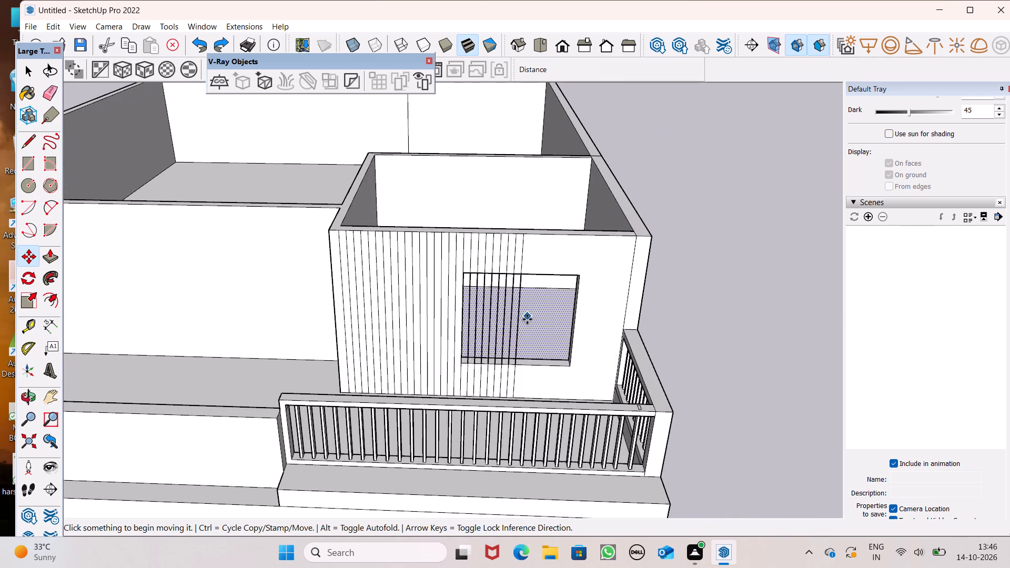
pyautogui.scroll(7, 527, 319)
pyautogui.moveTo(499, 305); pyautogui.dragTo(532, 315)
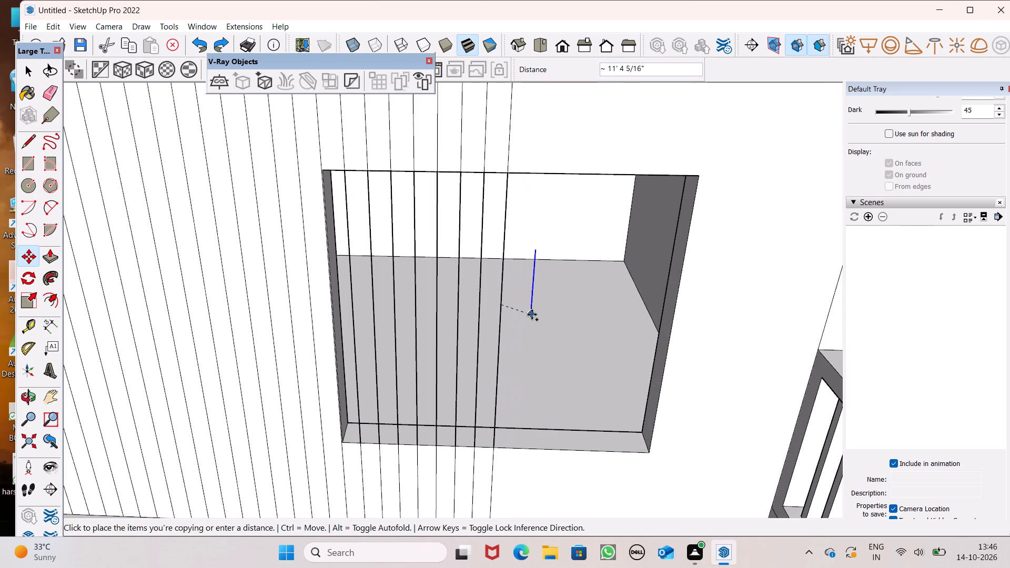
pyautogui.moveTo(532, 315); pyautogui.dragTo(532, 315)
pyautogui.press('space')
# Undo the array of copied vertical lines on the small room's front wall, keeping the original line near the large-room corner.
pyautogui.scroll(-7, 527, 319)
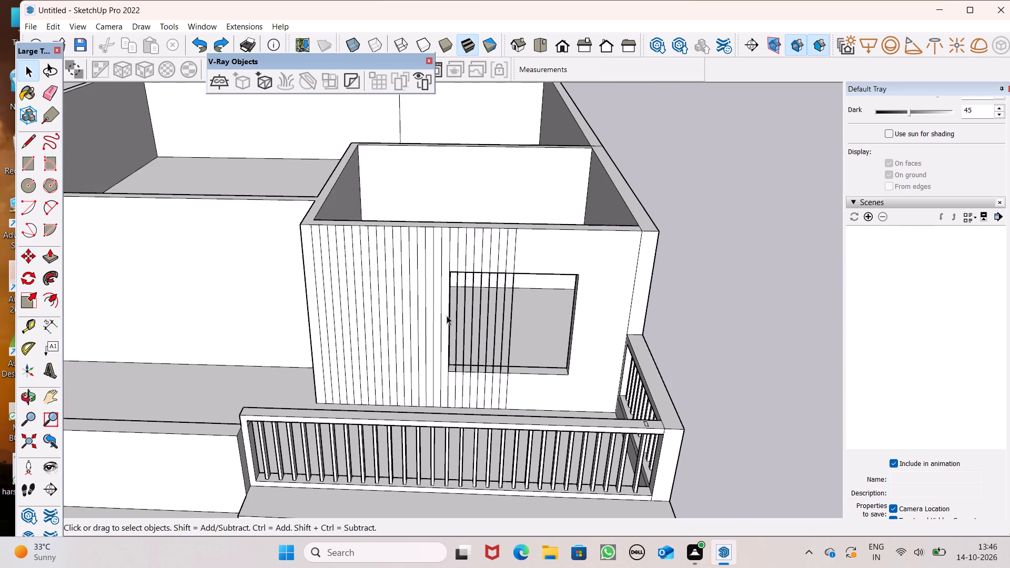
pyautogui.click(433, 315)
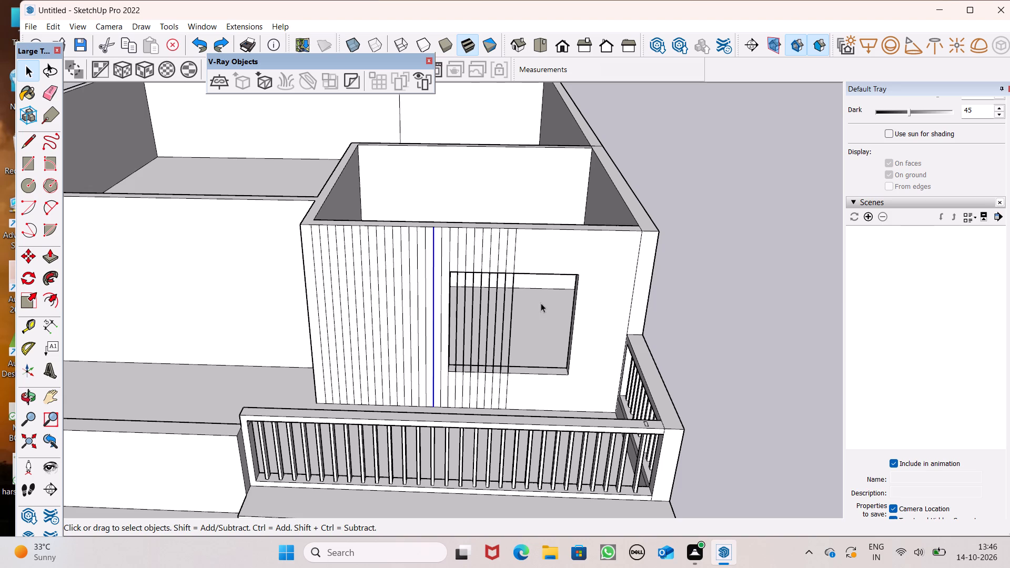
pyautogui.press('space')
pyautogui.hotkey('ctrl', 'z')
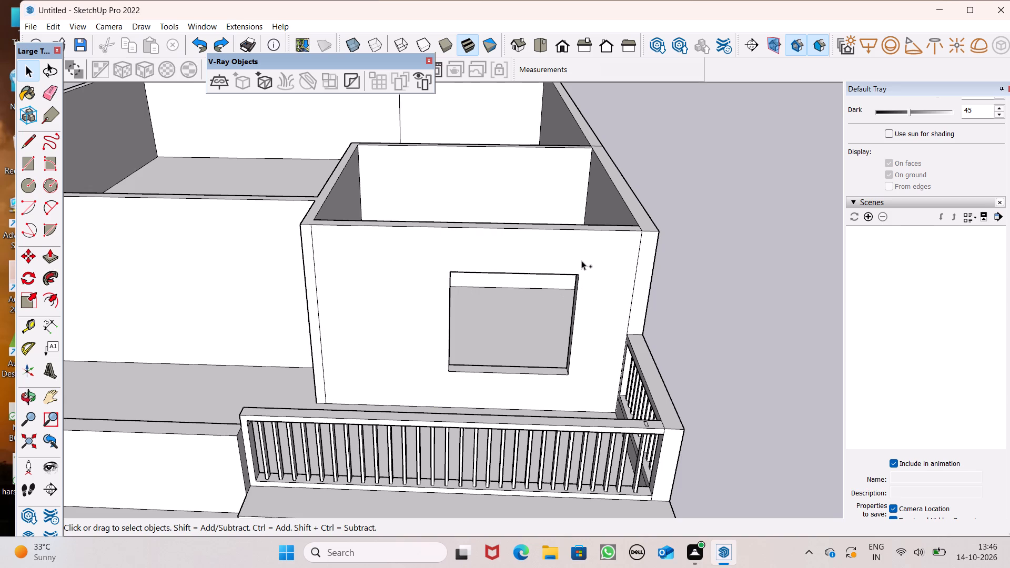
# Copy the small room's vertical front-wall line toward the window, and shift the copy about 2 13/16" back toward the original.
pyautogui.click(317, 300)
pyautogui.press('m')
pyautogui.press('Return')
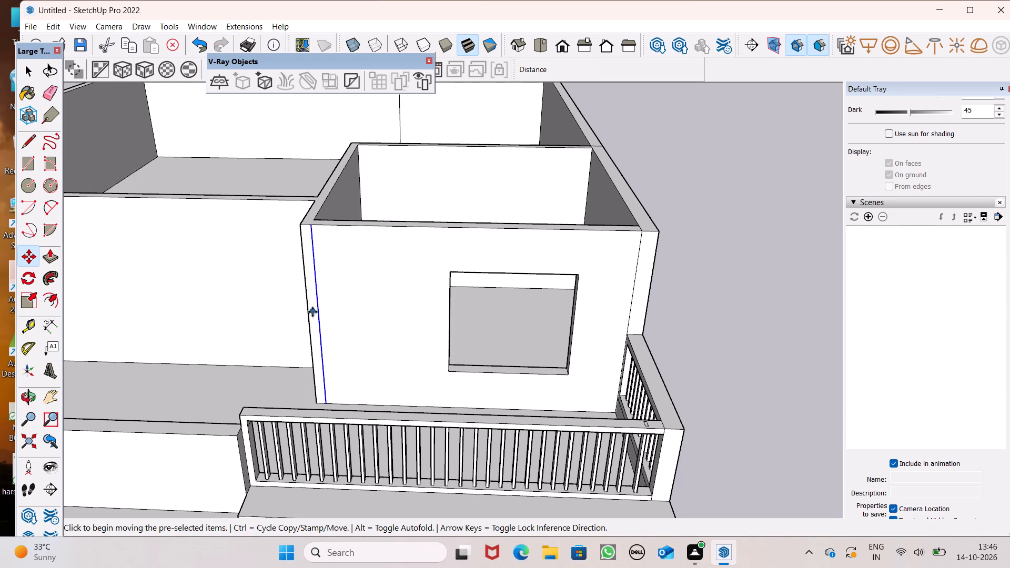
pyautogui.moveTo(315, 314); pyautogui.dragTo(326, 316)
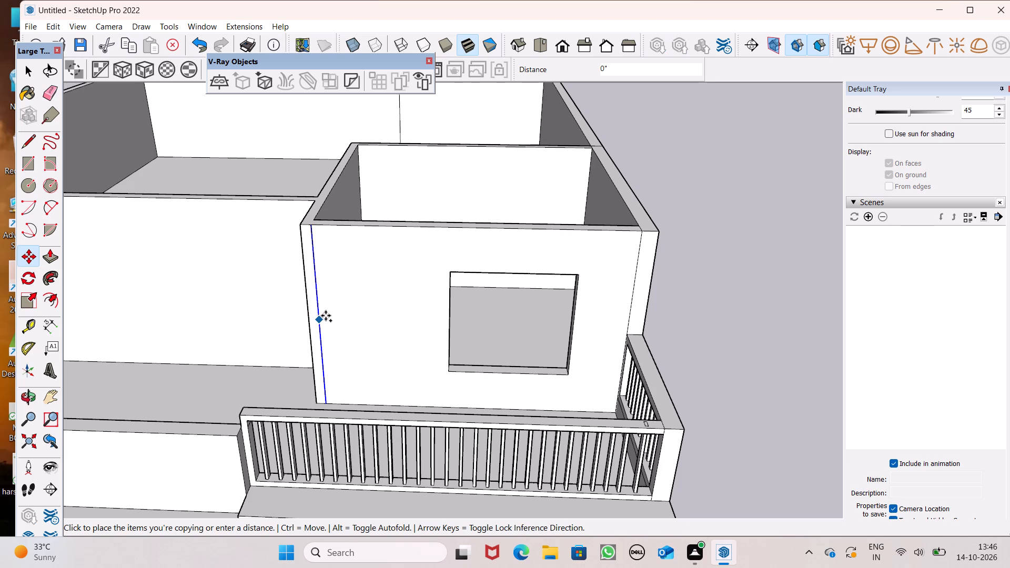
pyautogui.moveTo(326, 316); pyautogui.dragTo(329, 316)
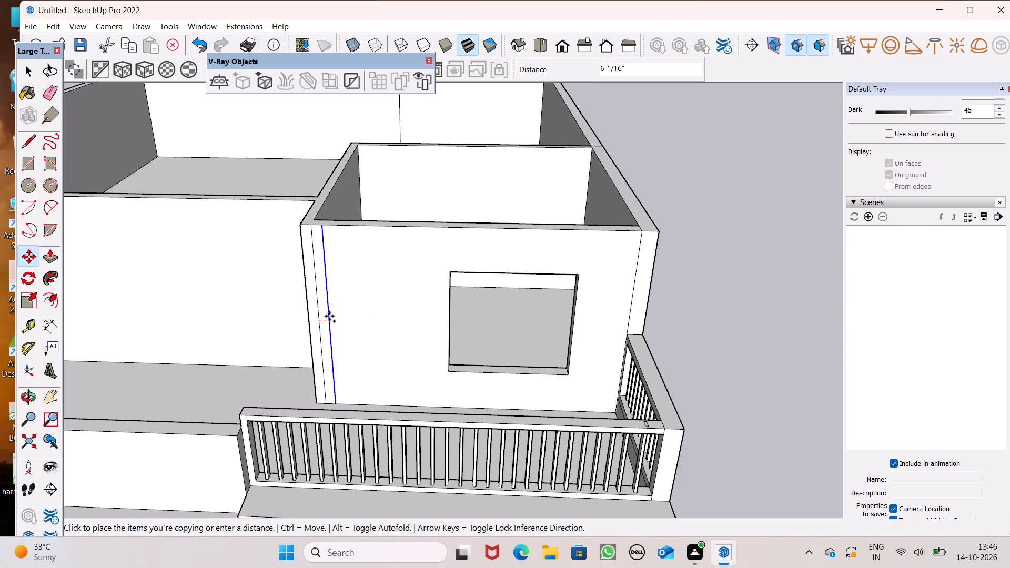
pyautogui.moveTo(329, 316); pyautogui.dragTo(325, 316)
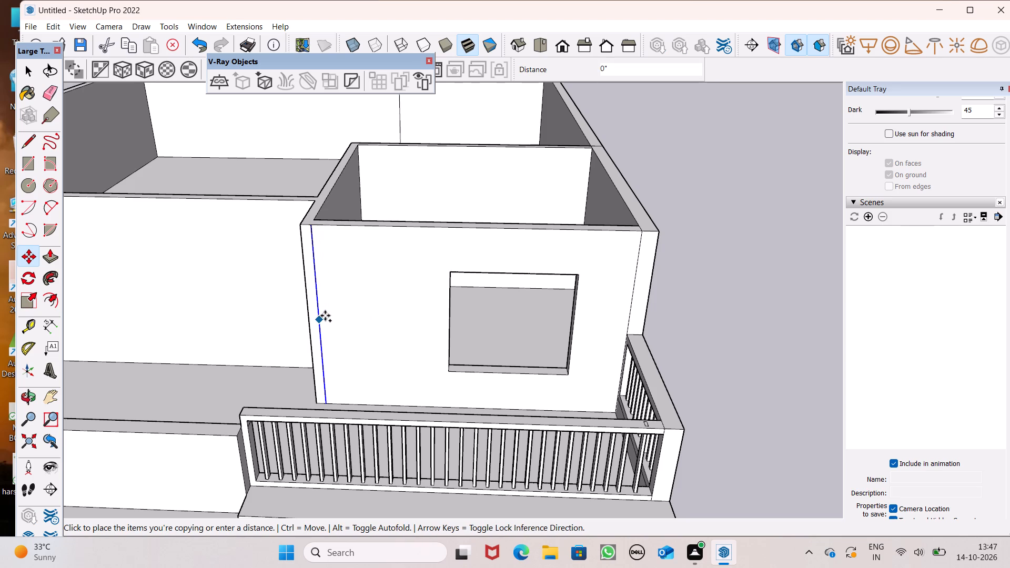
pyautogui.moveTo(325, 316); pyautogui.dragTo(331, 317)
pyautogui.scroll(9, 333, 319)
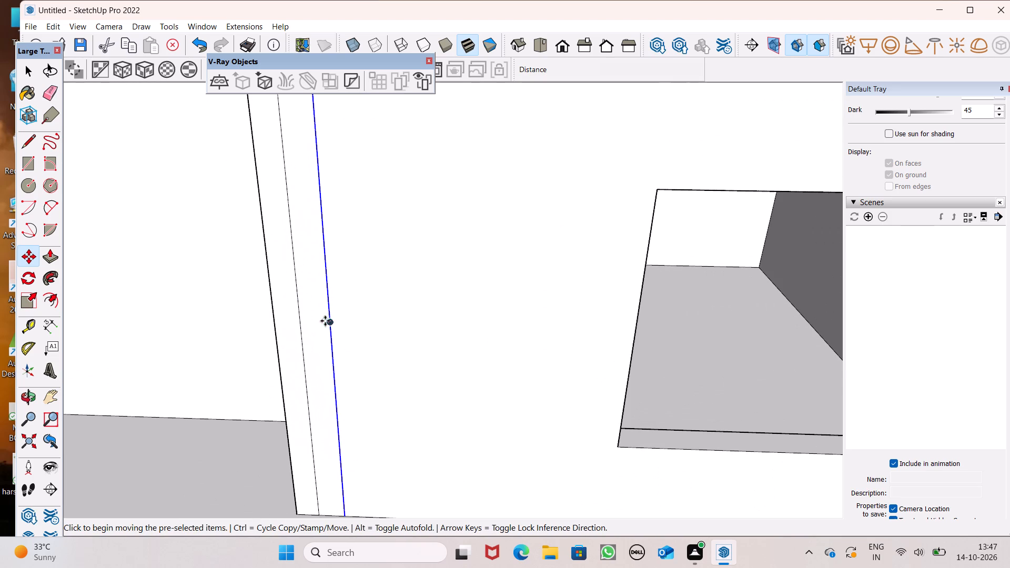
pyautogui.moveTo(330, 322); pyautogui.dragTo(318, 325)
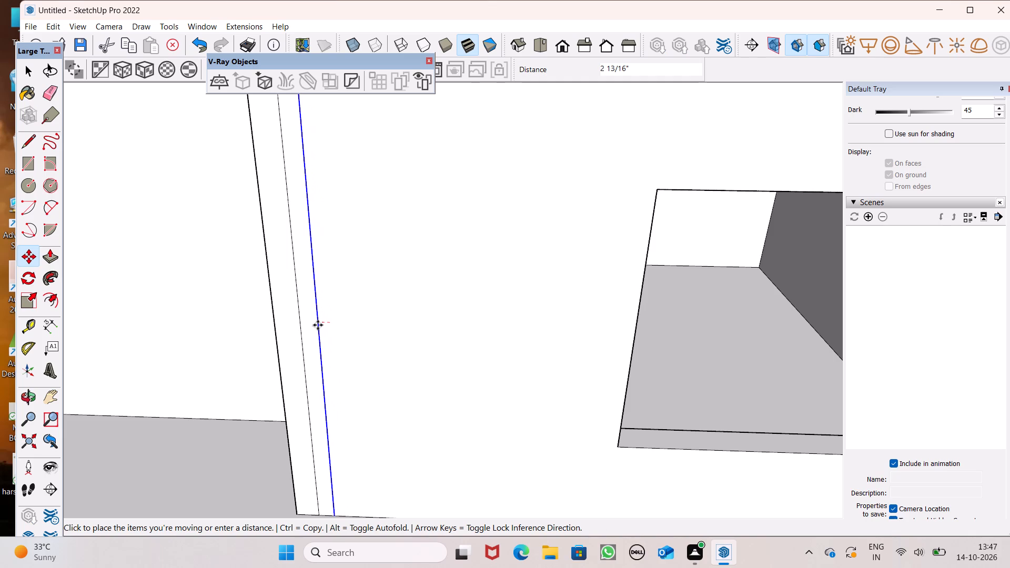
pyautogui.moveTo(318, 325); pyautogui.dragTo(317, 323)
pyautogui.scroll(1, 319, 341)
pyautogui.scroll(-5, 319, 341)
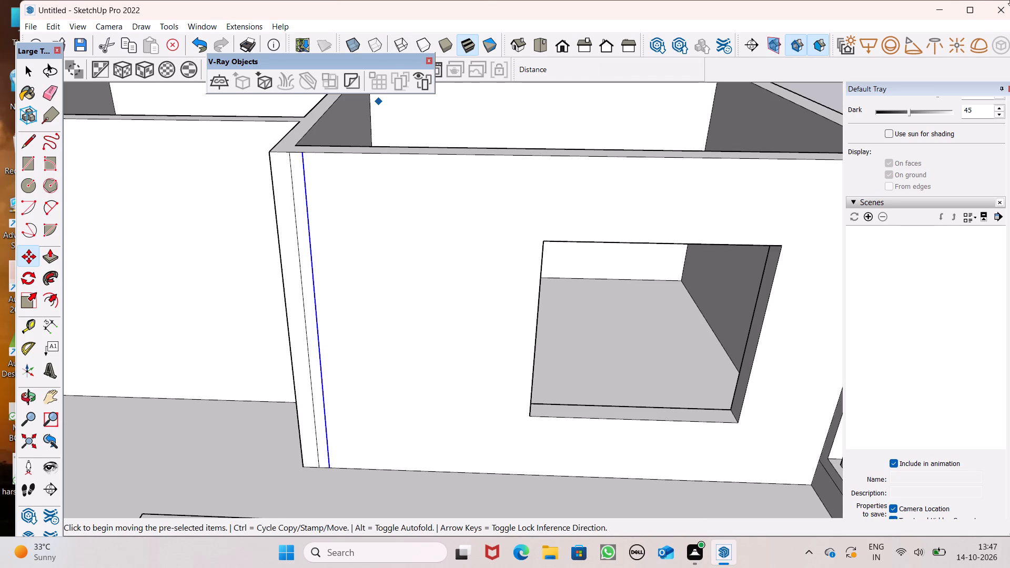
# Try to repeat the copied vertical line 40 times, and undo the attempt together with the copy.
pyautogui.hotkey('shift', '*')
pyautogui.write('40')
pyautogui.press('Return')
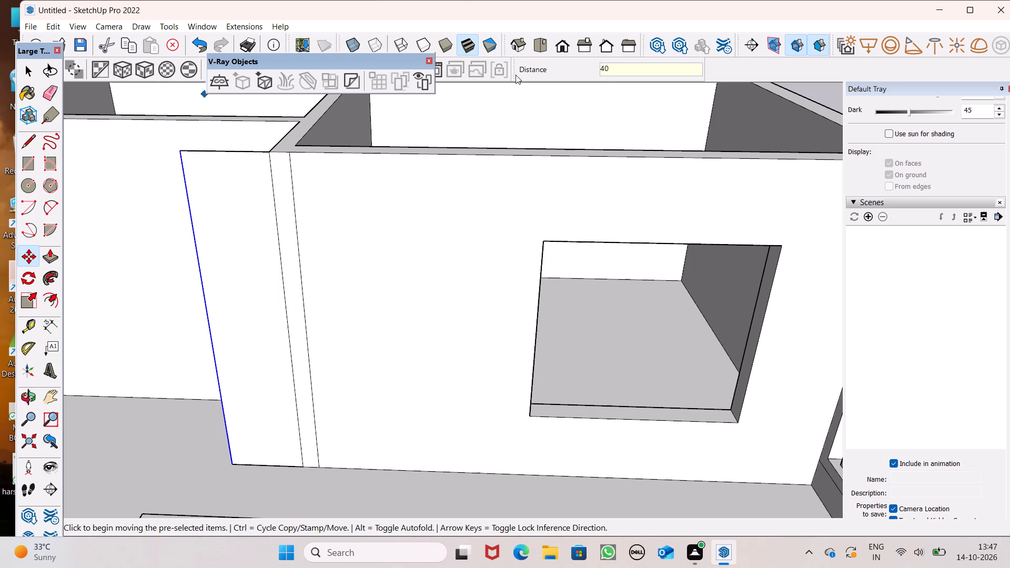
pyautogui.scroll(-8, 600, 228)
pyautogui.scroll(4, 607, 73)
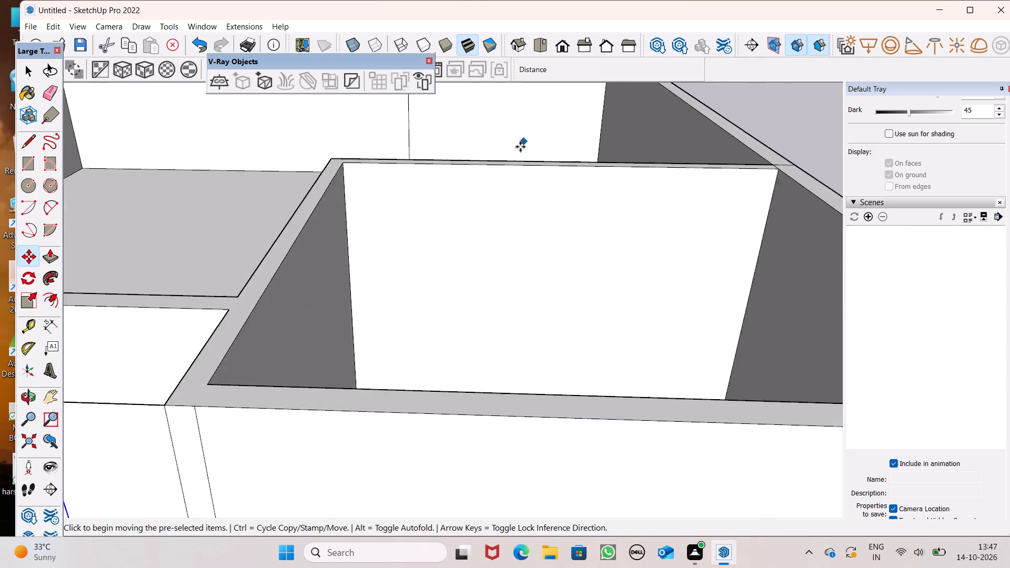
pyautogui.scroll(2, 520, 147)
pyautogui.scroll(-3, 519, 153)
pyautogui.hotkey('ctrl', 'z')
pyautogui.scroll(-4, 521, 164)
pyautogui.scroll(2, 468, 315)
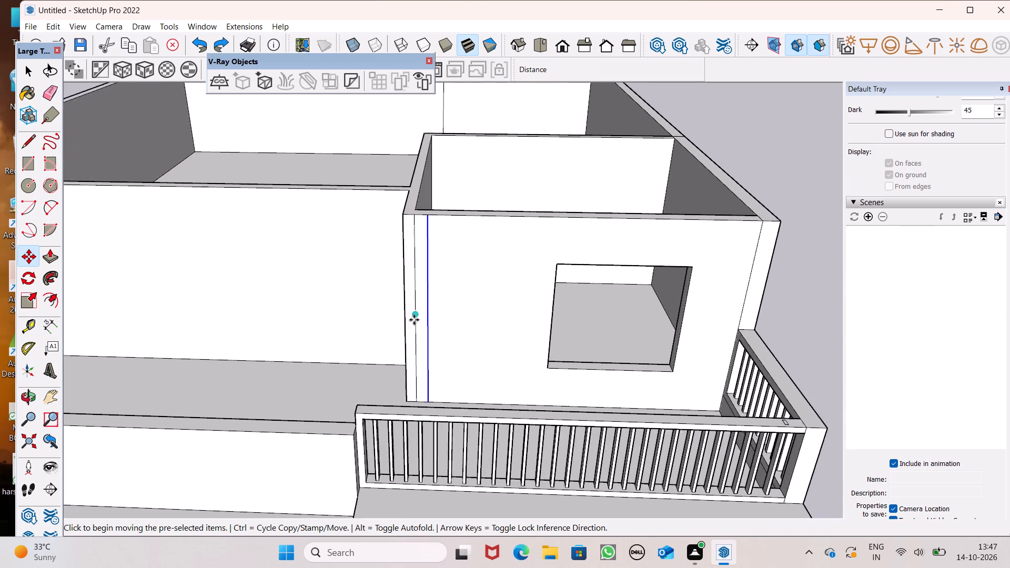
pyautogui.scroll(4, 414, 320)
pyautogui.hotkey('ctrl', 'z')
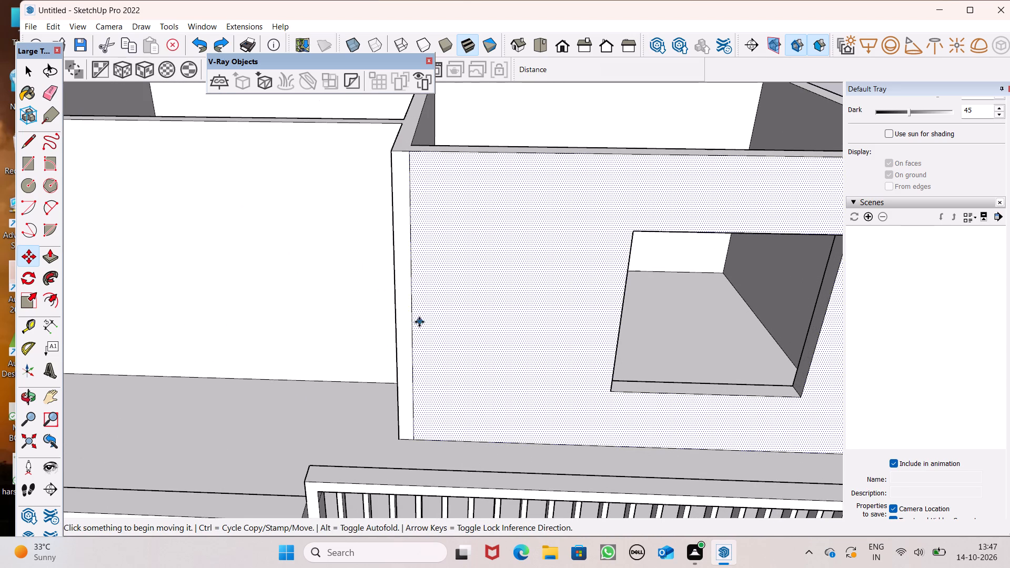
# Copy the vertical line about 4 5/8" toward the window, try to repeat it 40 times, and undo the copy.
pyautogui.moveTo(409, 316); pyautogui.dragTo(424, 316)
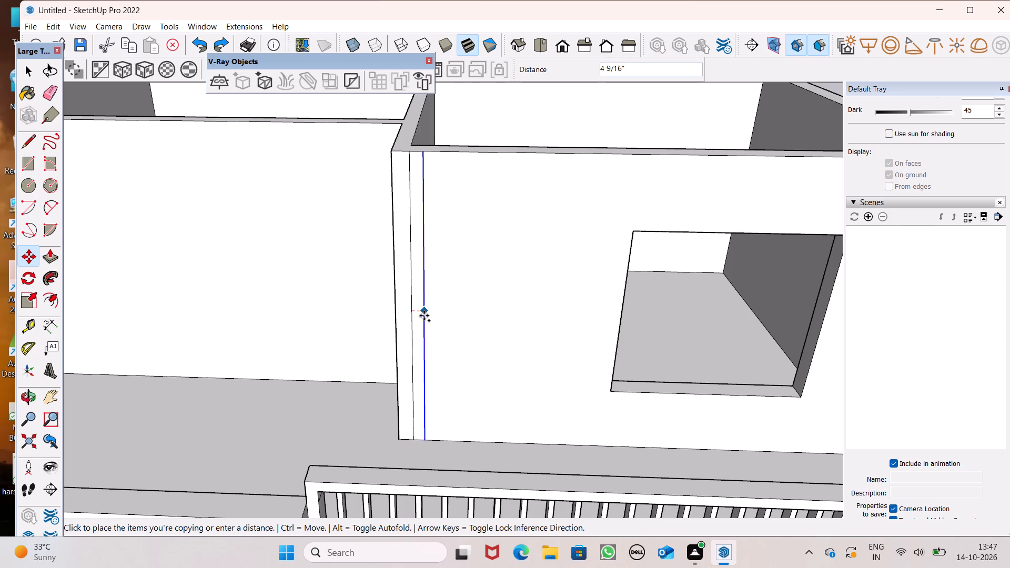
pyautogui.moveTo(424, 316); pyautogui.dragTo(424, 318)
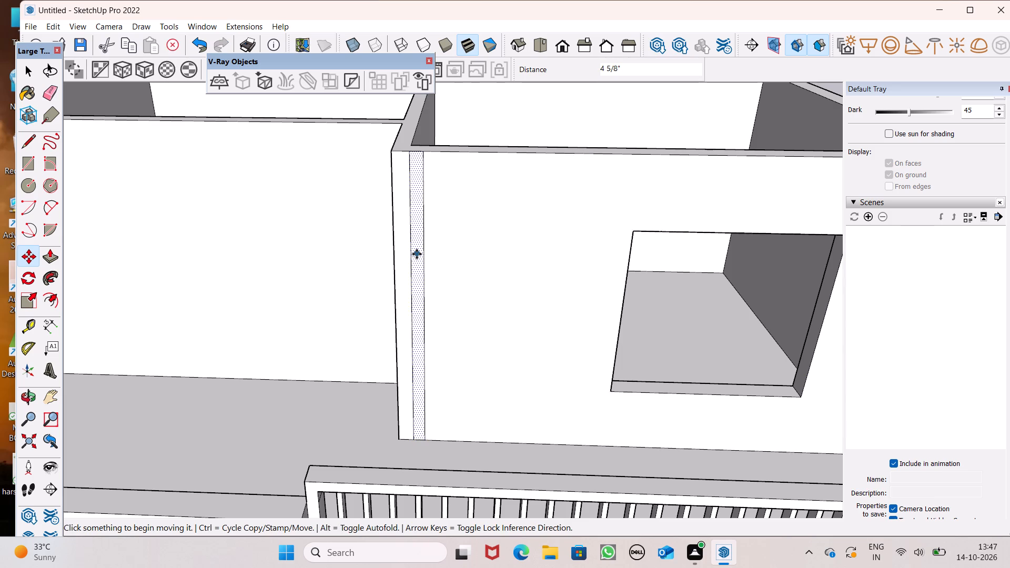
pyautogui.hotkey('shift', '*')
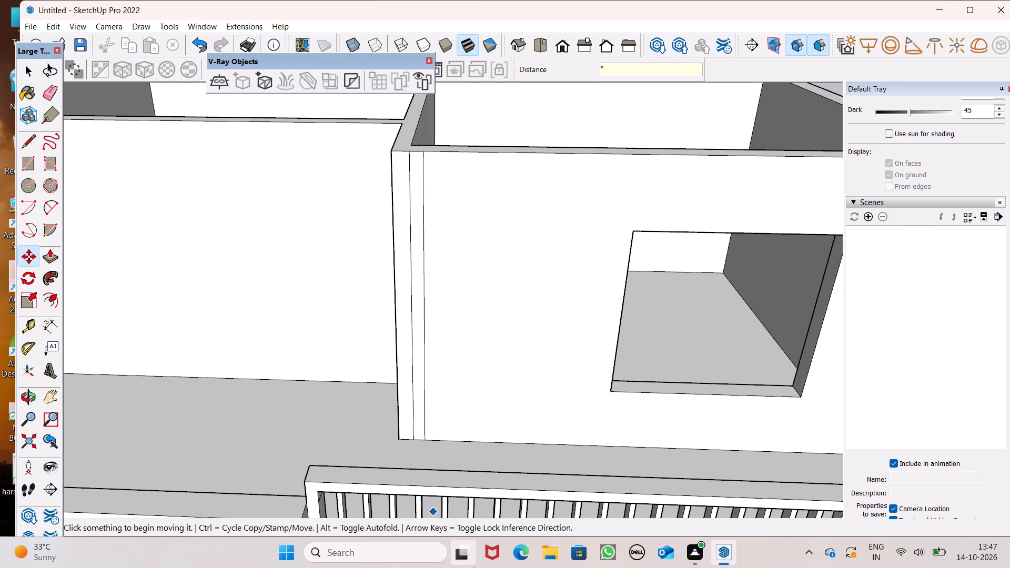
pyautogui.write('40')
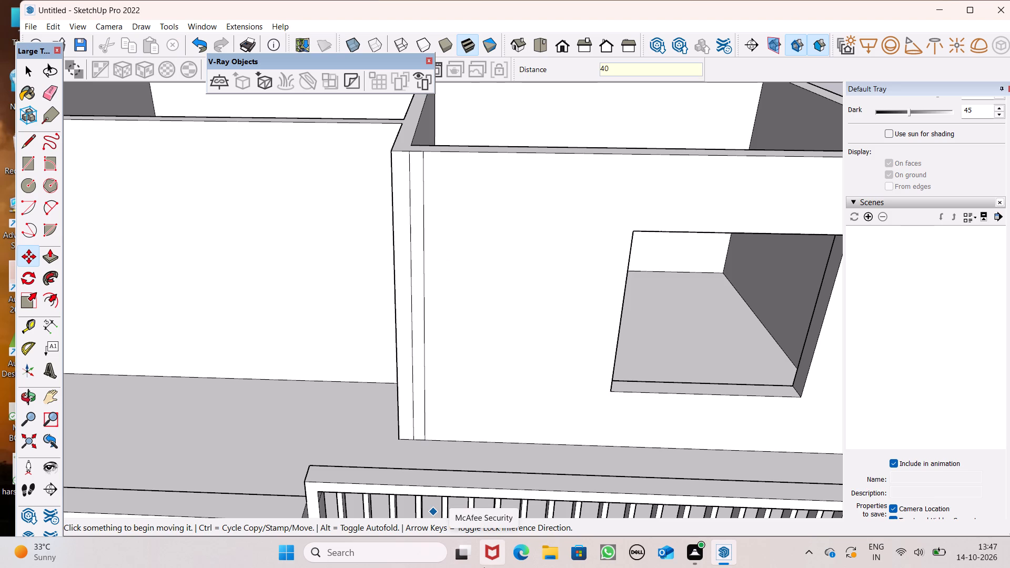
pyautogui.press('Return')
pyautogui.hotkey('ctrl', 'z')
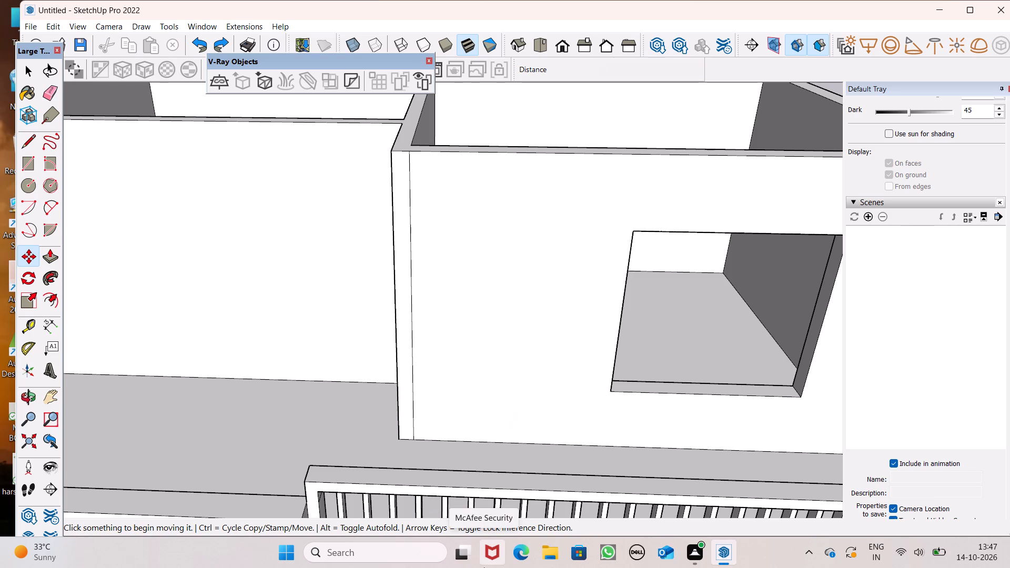
# Copy the vertical line near the large-room corner about 4 7/8" toward the window and repeat the copy 40 times.
pyautogui.scroll(-1, 422, 225)
pyautogui.scroll(5, 432, 237)
pyautogui.moveTo(400, 270); pyautogui.dragTo(419, 275)
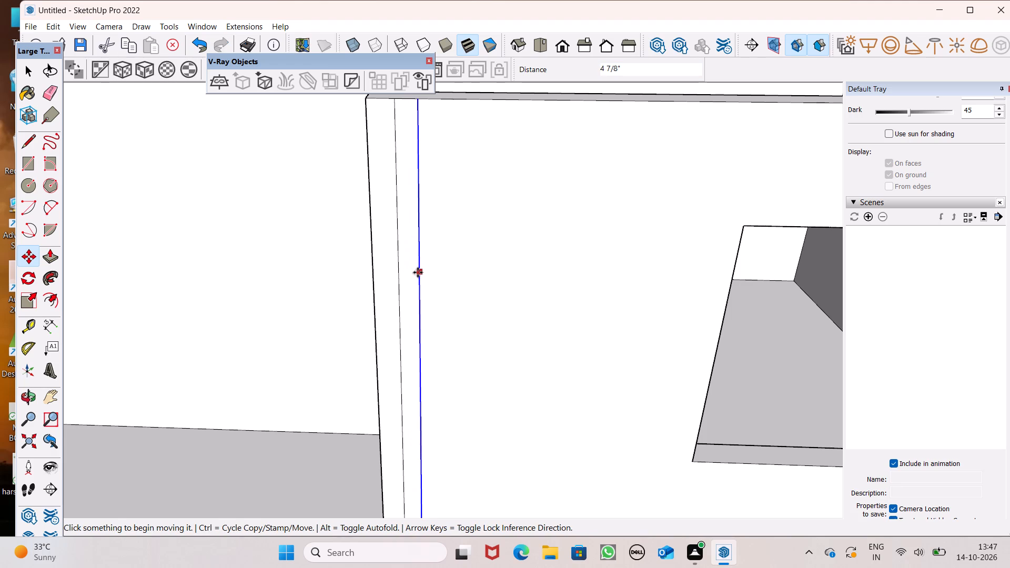
pyautogui.hotkey('shift', '*')
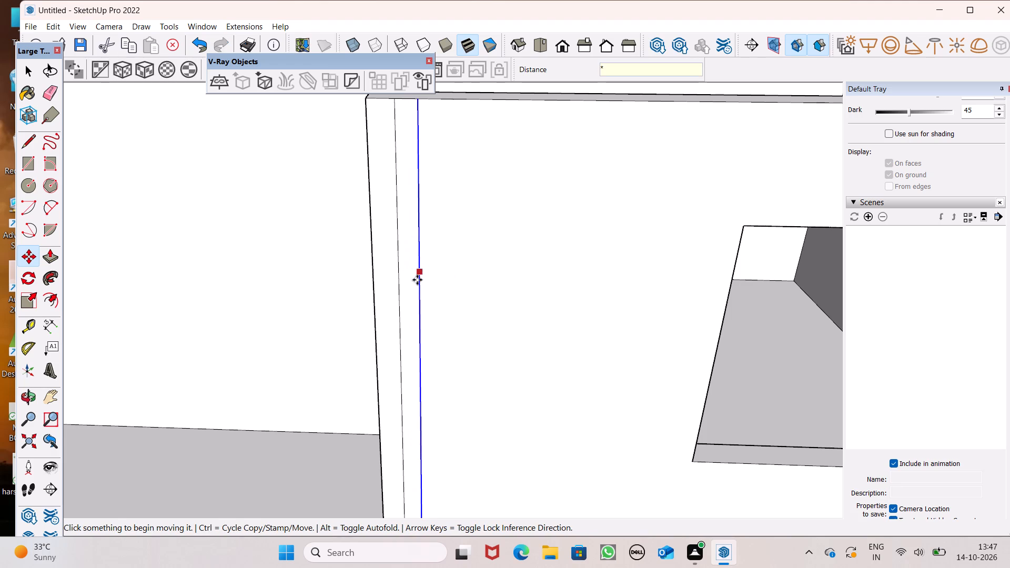
pyautogui.write('40')
pyautogui.press('Return')
# Delete the two surplus vertical lines that extend past the small room's outer corner beside the balcony railing.
pyautogui.scroll(-4, 540, 249)
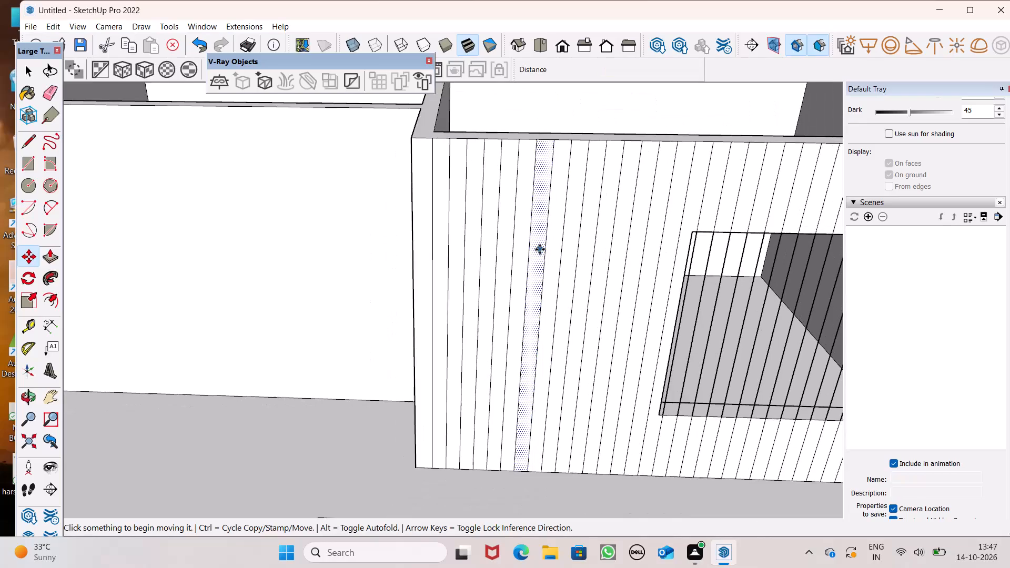
pyautogui.scroll(-11, 495, 262)
pyautogui.scroll(7, 635, 268)
pyautogui.press('space')
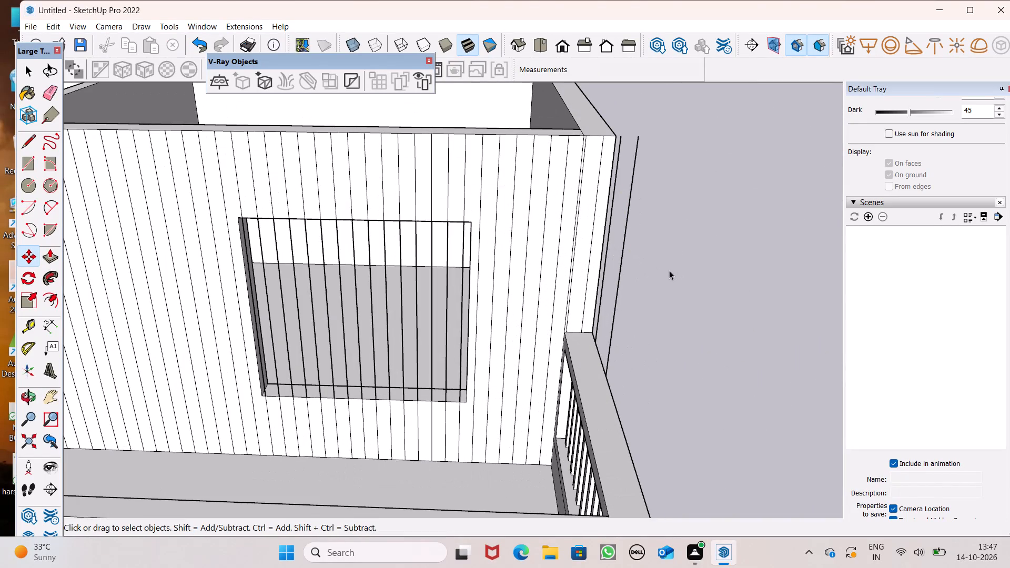
pyautogui.moveTo(619, 277); pyautogui.dragTo(624, 274)
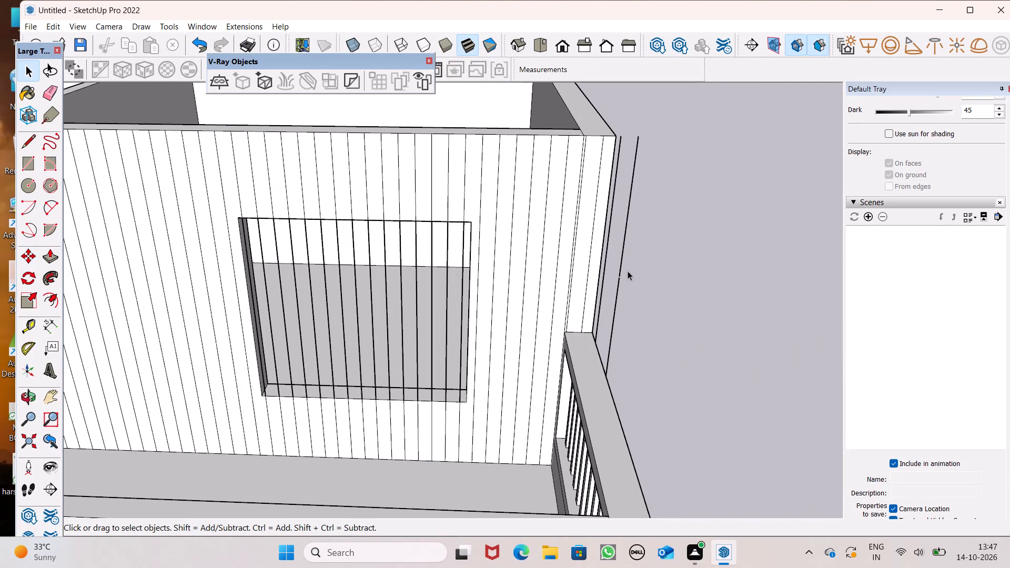
pyautogui.click(620, 273)
pyautogui.press('Delete')
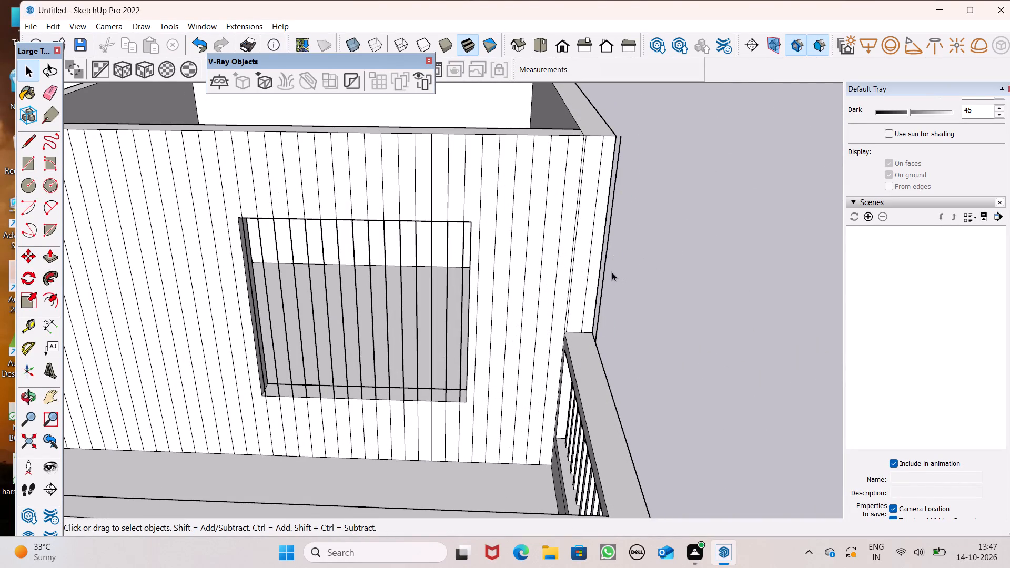
pyautogui.click(603, 272)
pyautogui.press('Delete')
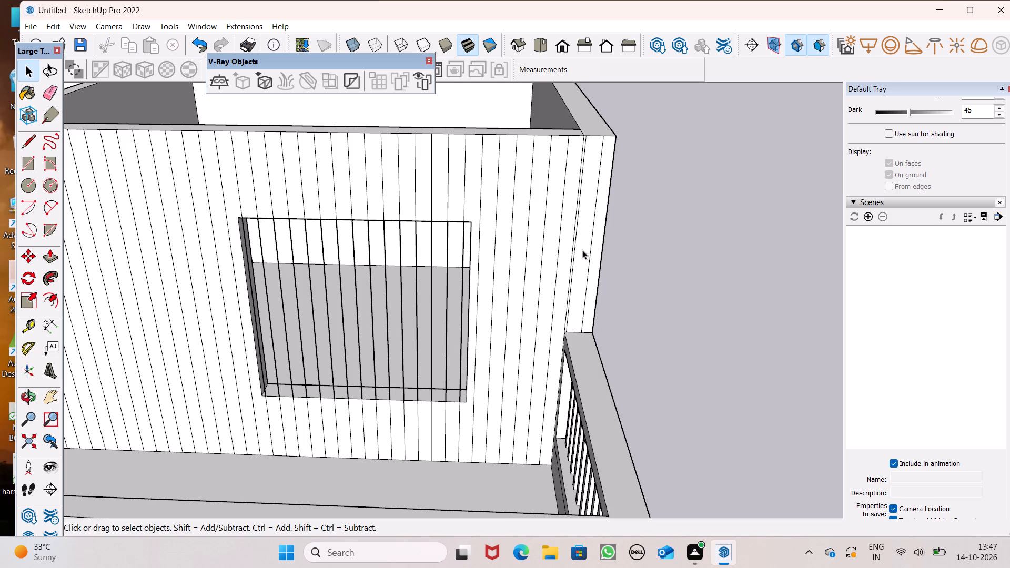
# Erase the diagonal seam on top of the wall at the outer corner and the extra, closely spaced vertical line below it.
pyautogui.scroll(1, 576, 182)
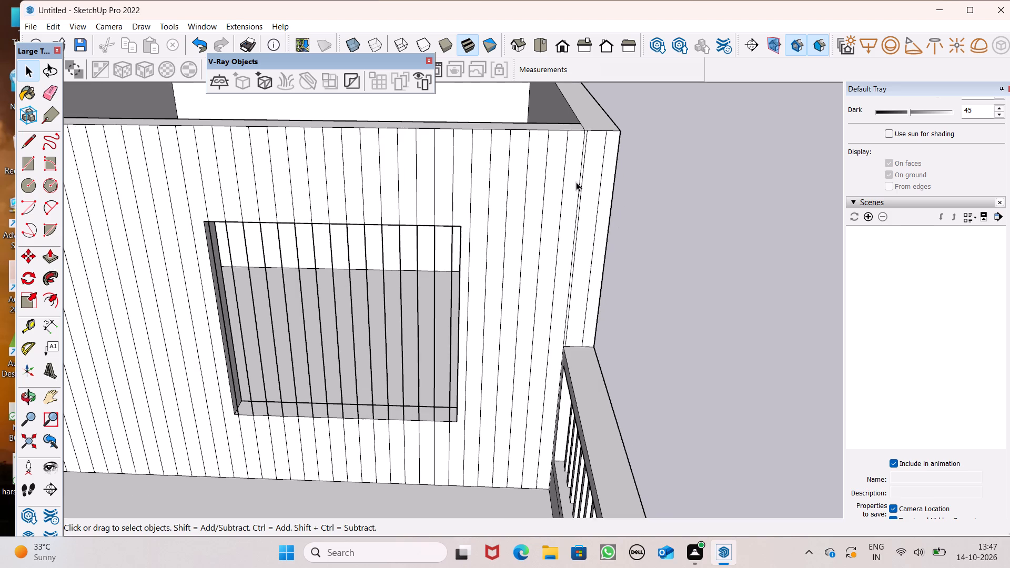
pyautogui.scroll(1, 579, 195)
pyautogui.moveTo(575, 193); pyautogui.dragTo(573, 198, button='middle')
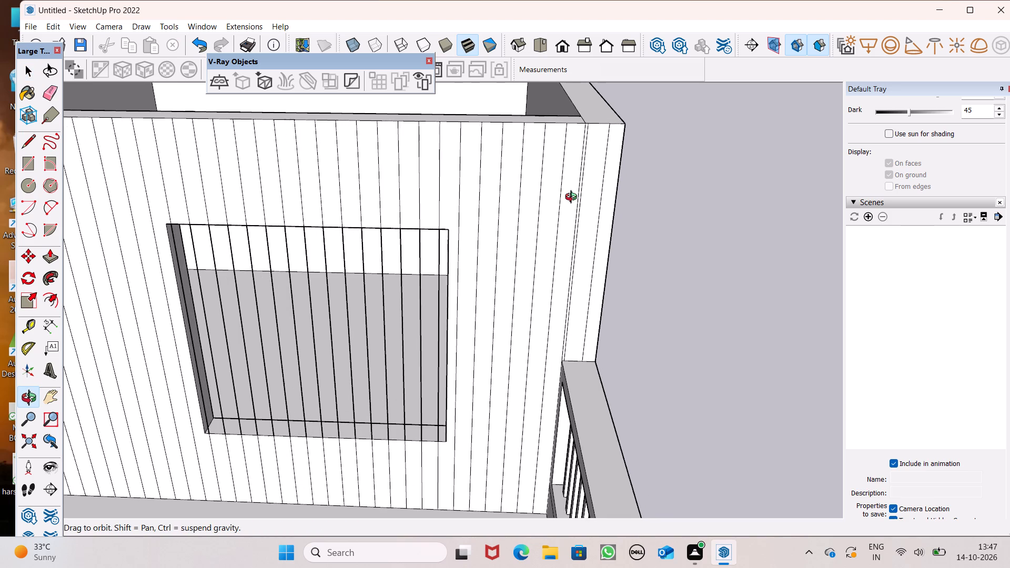
pyautogui.moveTo(573, 198); pyautogui.dragTo(571, 206, button='middle')
pyautogui.scroll(1, 571, 206)
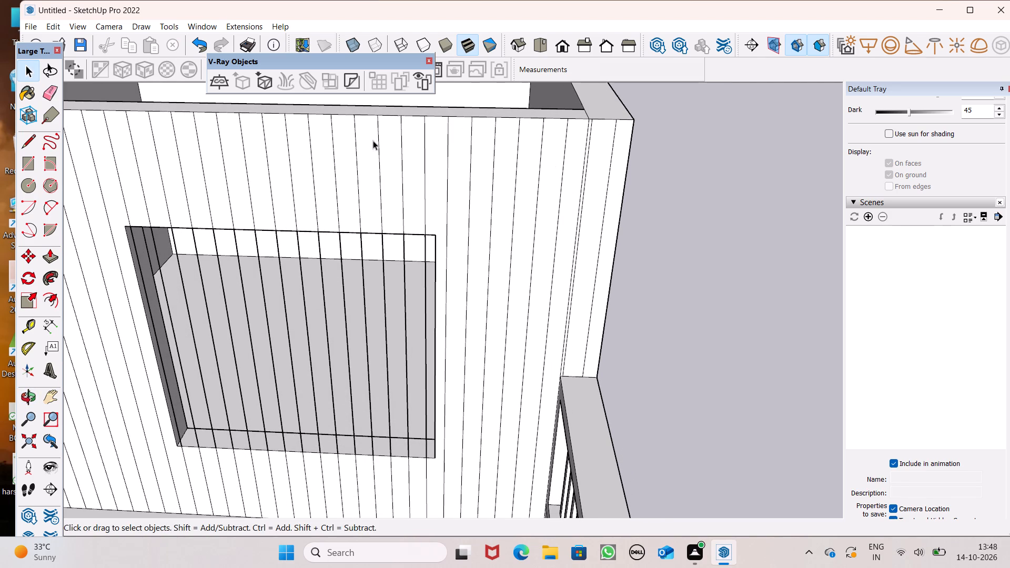
pyautogui.click(47, 90)
pyautogui.scroll(6, 457, 123)
pyautogui.scroll(-1, 609, 158)
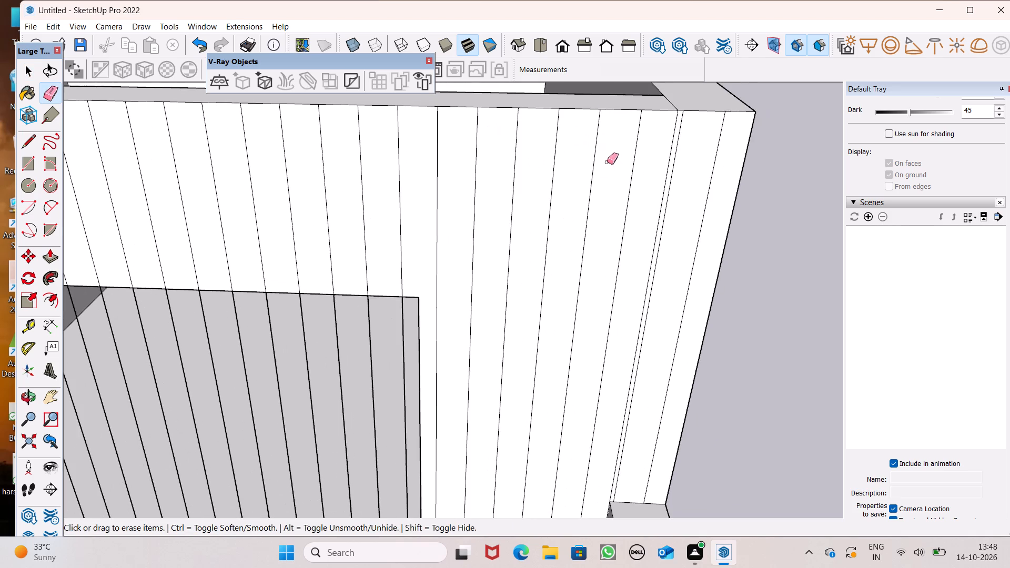
pyautogui.scroll(6, 658, 97)
pyautogui.moveTo(671, 108); pyautogui.dragTo(690, 108)
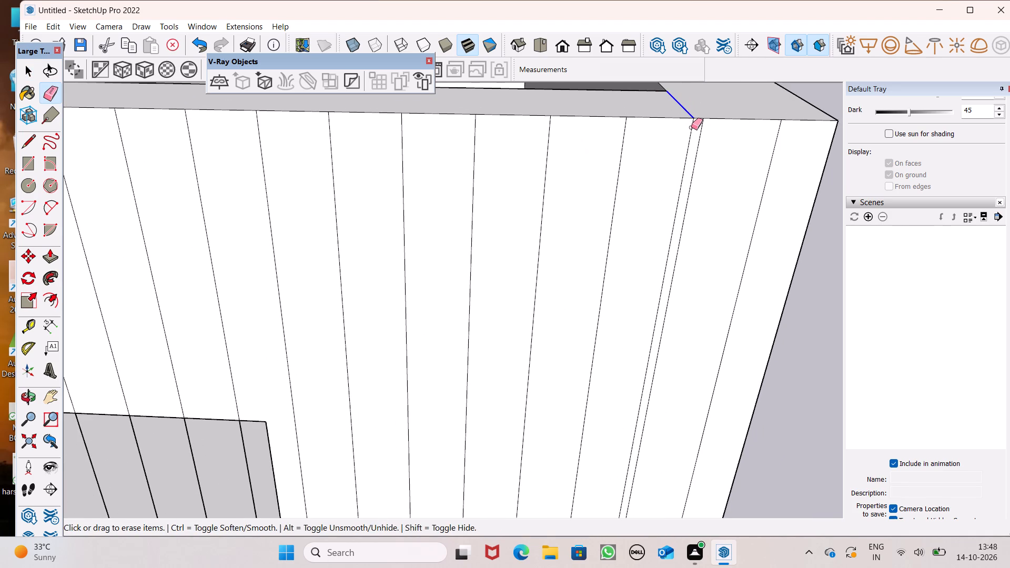
pyautogui.click(691, 127)
pyautogui.scroll(-14, 672, 117)
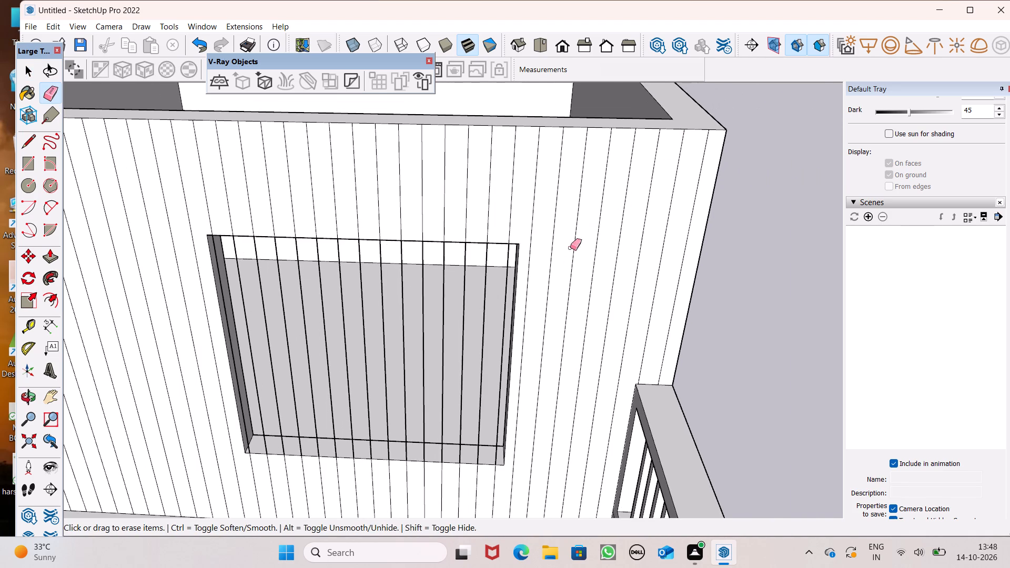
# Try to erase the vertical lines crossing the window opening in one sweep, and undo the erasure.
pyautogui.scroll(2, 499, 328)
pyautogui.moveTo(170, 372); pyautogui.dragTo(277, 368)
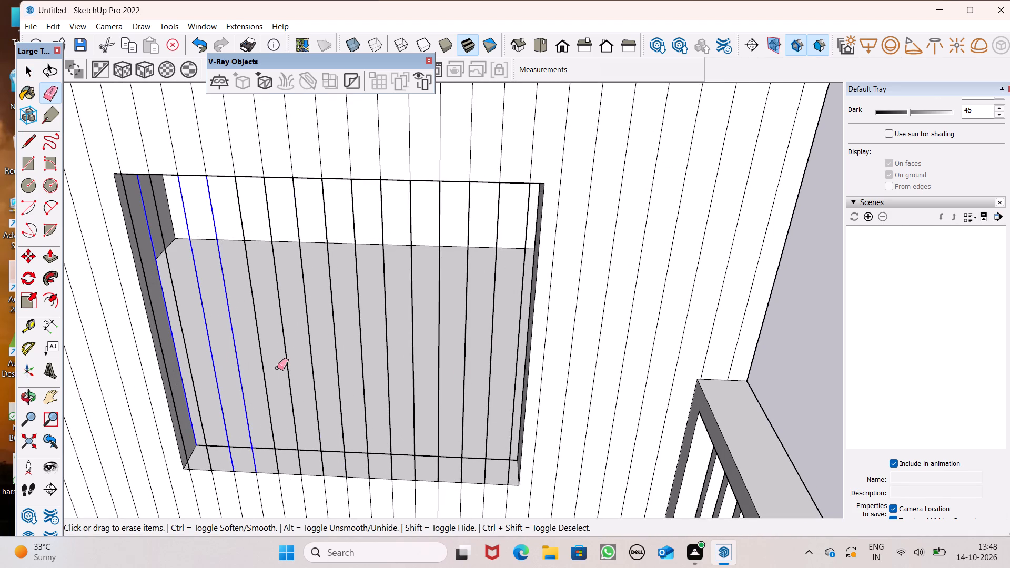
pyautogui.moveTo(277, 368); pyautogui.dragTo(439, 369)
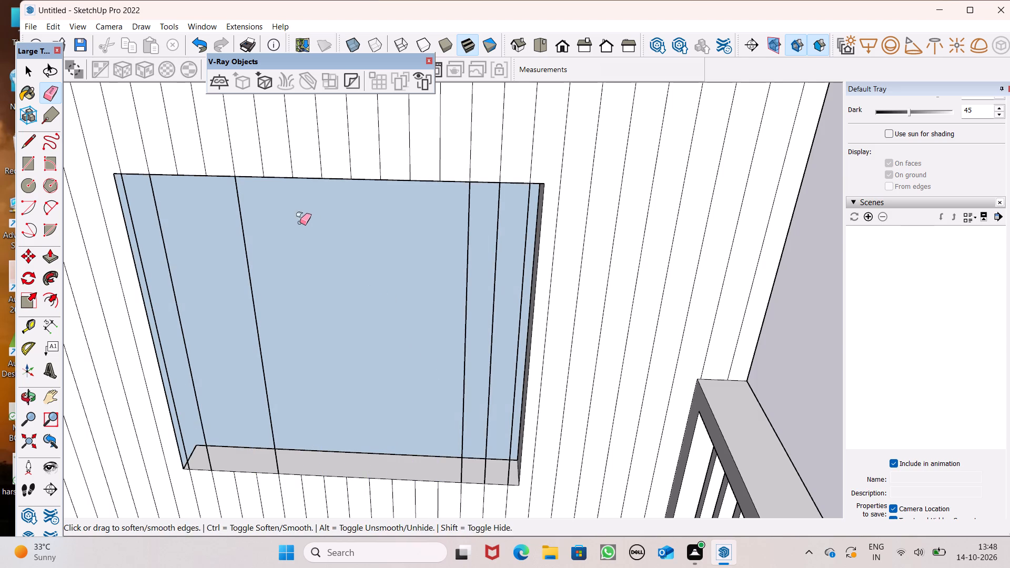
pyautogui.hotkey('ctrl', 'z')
# Erase one by one the vertical lines crossing the window opening, from the large-room side to the middle.
pyautogui.scroll(-1, 186, 276)
pyautogui.scroll(3, 180, 290)
pyautogui.moveTo(174, 293); pyautogui.dragTo(180, 299)
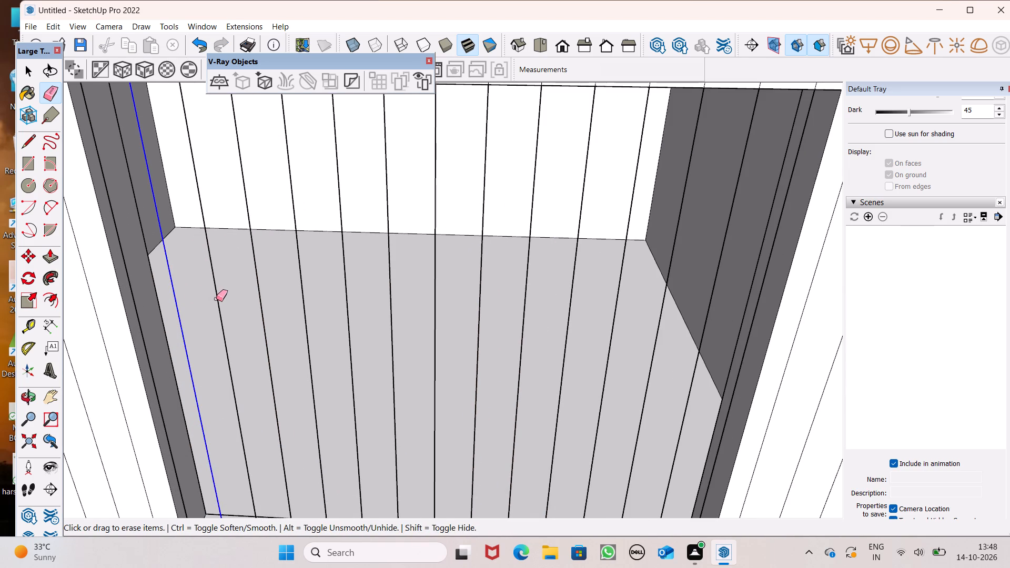
pyautogui.click(216, 299)
pyautogui.moveTo(266, 305); pyautogui.dragTo(260, 308)
pyautogui.moveTo(294, 304); pyautogui.dragTo(315, 311)
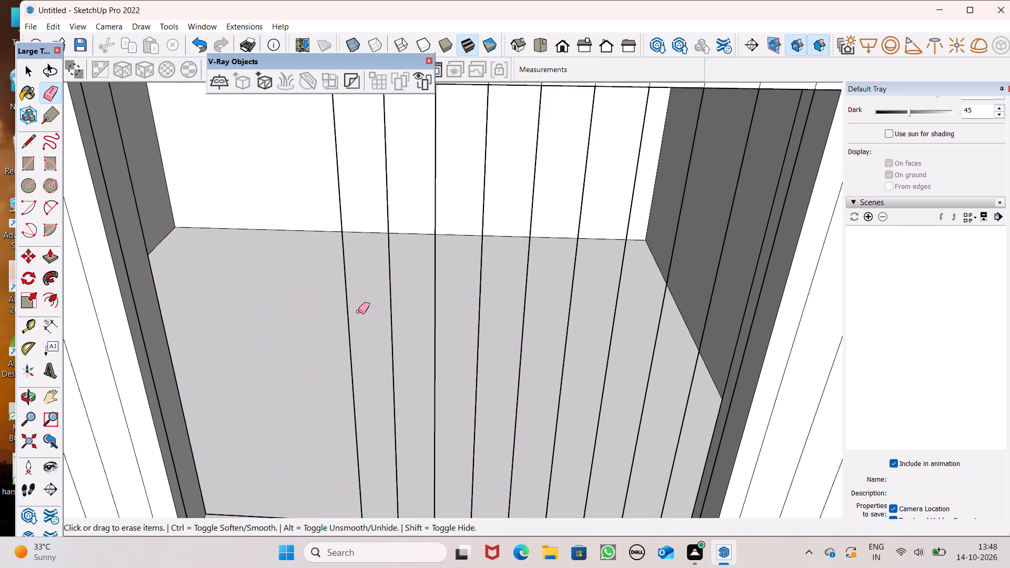
pyautogui.moveTo(357, 312); pyautogui.dragTo(337, 318)
pyautogui.moveTo(395, 316); pyautogui.dragTo(387, 321)
pyautogui.moveTo(449, 322); pyautogui.dragTo(425, 330)
pyautogui.moveTo(500, 327); pyautogui.dragTo(465, 339)
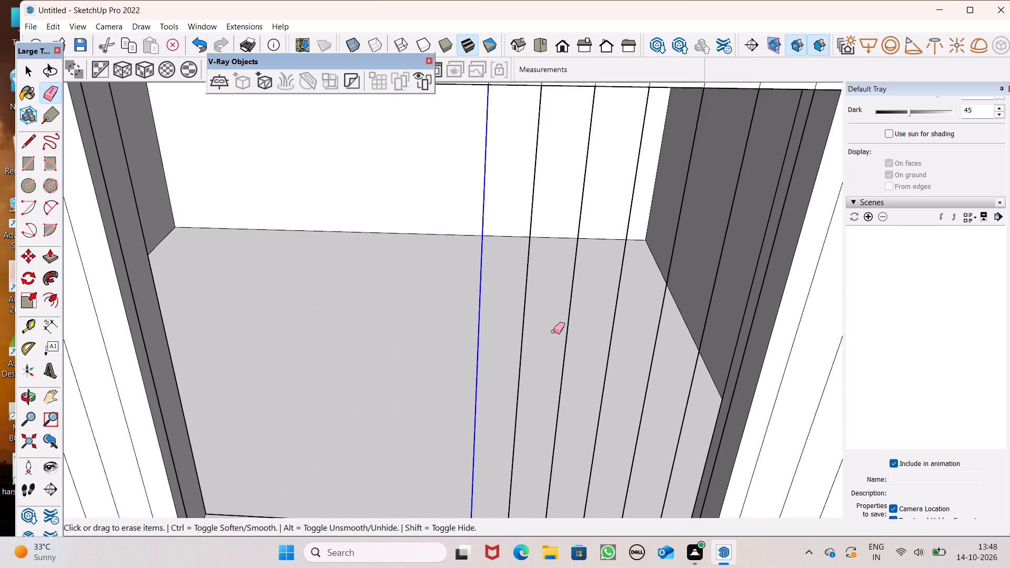
# Erase the remaining vertical lines across the window opening up to the outer-corner side, undoing the sweep that removes part of the jamb.
pyautogui.moveTo(554, 336); pyautogui.dragTo(513, 346)
pyautogui.moveTo(601, 348); pyautogui.dragTo(534, 358)
pyautogui.moveTo(635, 343); pyautogui.dragTo(566, 362)
pyautogui.moveTo(629, 348); pyautogui.dragTo(645, 353)
pyautogui.moveTo(662, 346); pyautogui.dragTo(604, 353)
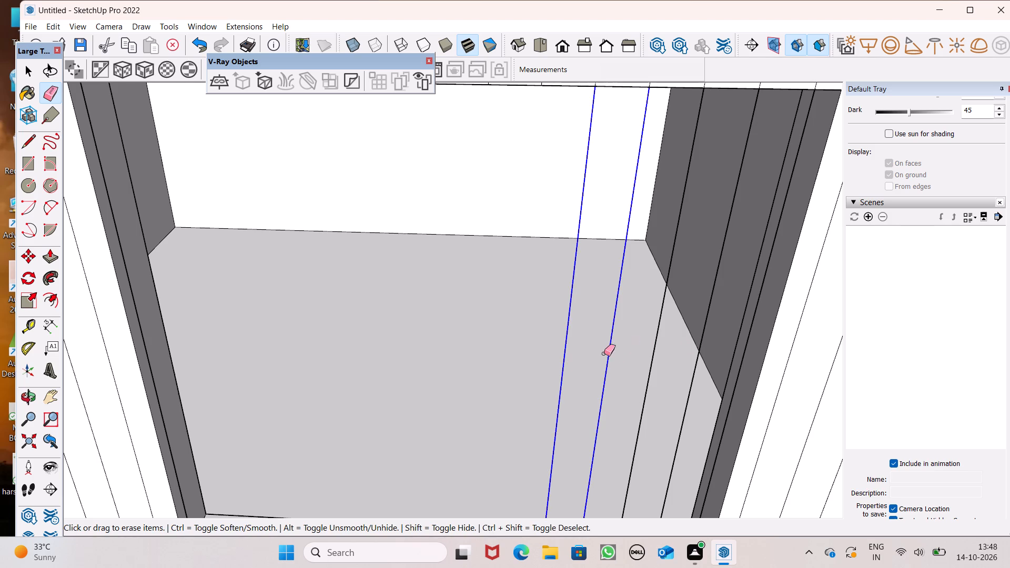
pyautogui.moveTo(604, 353); pyautogui.dragTo(646, 358)
pyautogui.moveTo(701, 351); pyautogui.dragTo(678, 358)
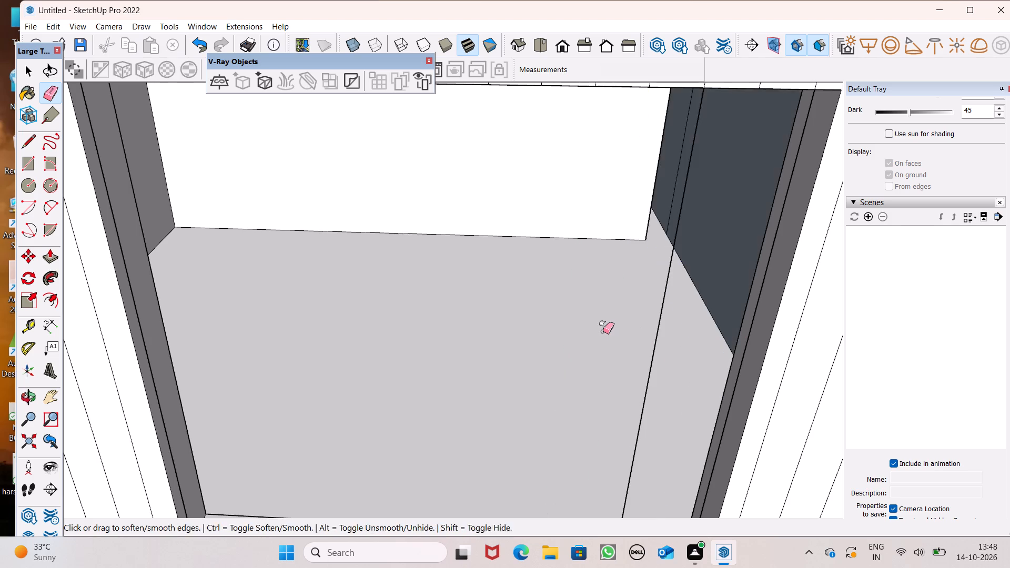
pyautogui.hotkey('ctrl', 'z')
pyautogui.moveTo(664, 336); pyautogui.dragTo(651, 351)
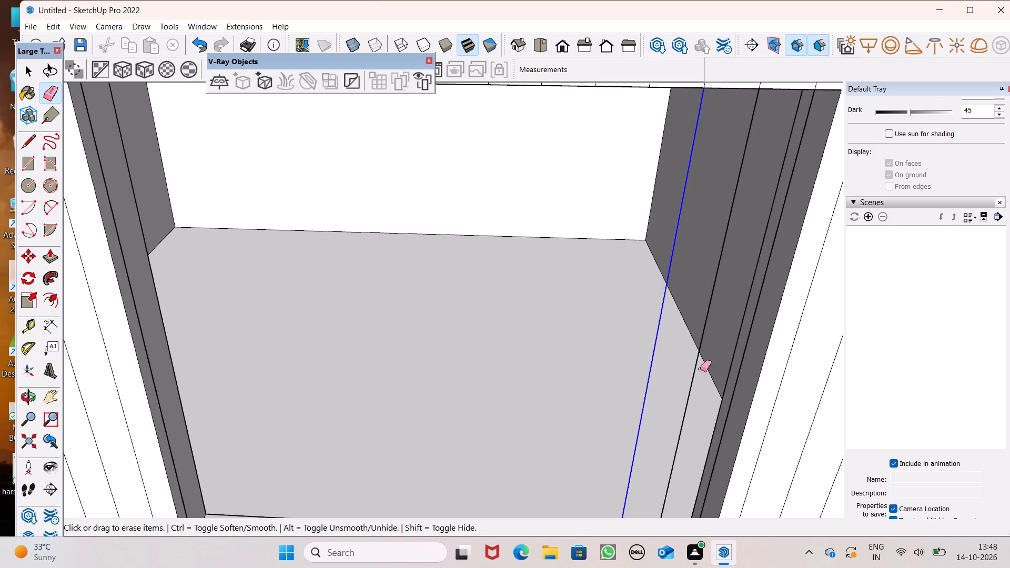
pyautogui.moveTo(703, 389); pyautogui.dragTo(670, 387)
# Erase the leftover line on the window sill near the outer corner and the stray vertical line beside the opposite jamb.
pyautogui.scroll(-4, 562, 337)
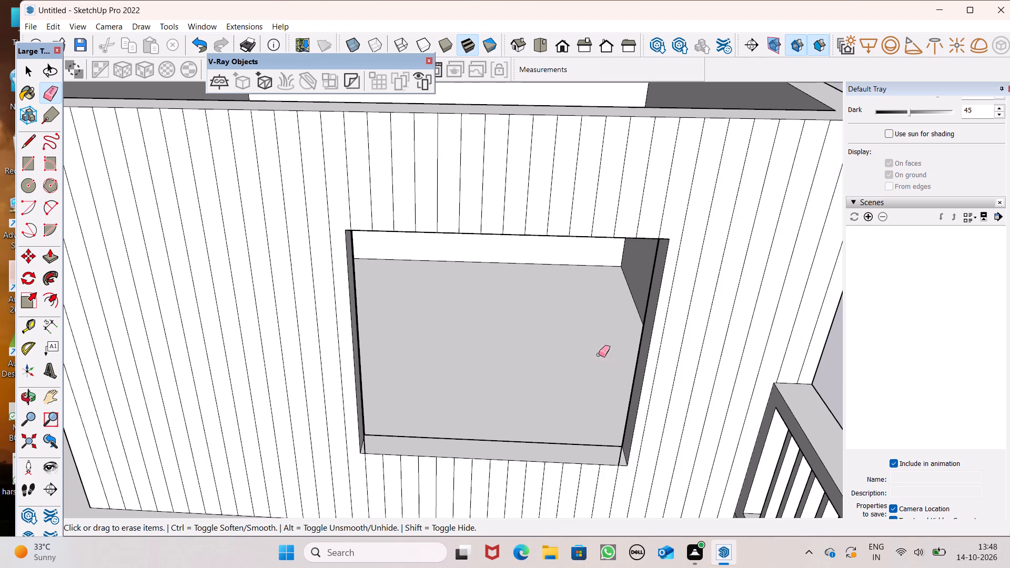
pyautogui.scroll(2, 605, 369)
pyautogui.scroll(6, 613, 502)
pyautogui.moveTo(633, 484); pyautogui.dragTo(623, 479)
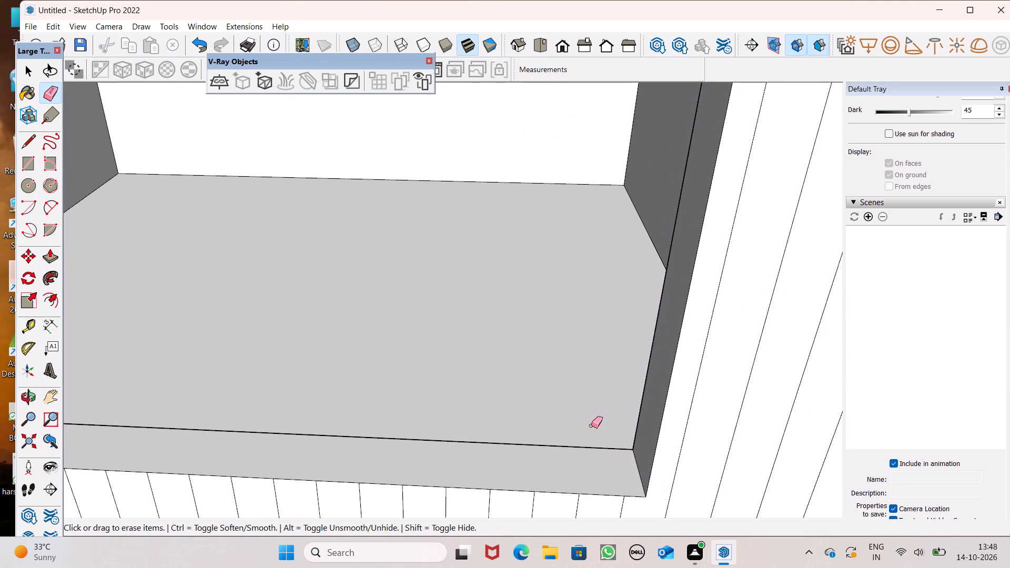
pyautogui.scroll(-2, 590, 423)
pyautogui.scroll(-12, 630, 406)
pyautogui.moveTo(690, 460); pyautogui.dragTo(642, 373, button='middle')
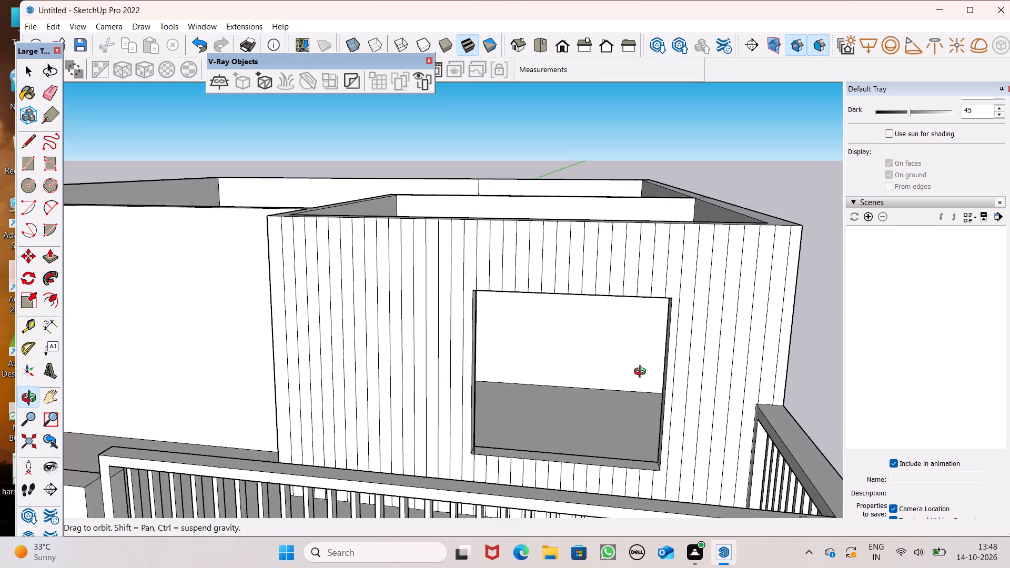
pyautogui.moveTo(642, 373); pyautogui.dragTo(731, 383, button='middle')
pyautogui.scroll(6, 513, 397)
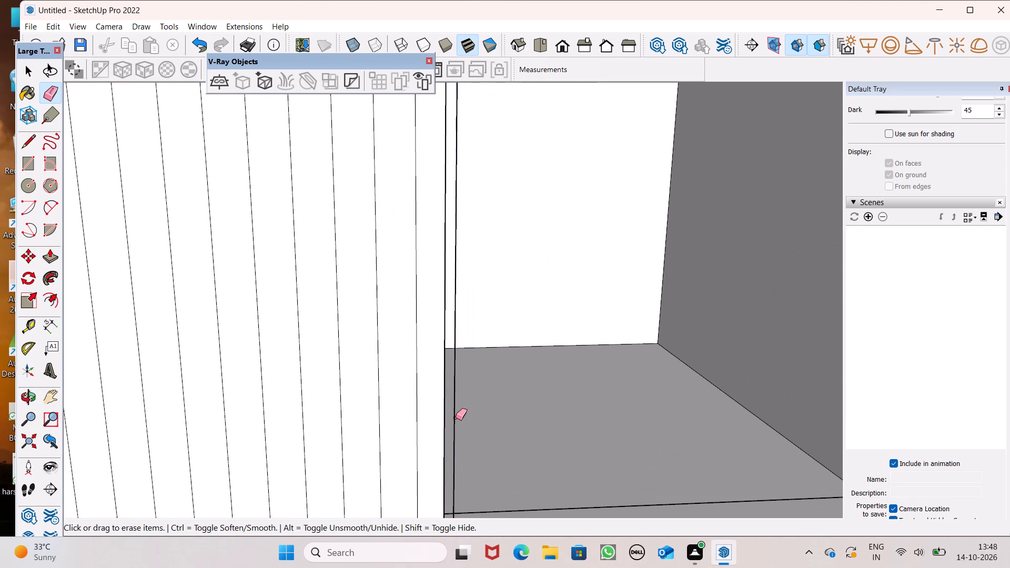
pyautogui.click(456, 418)
# Draw a 10' vertical line down the small room's exterior side wall, close to the corner beside the short balcony railing.
pyautogui.scroll(-10, 597, 401)
pyautogui.moveTo(794, 457); pyautogui.dragTo(667, 402, button='middle')
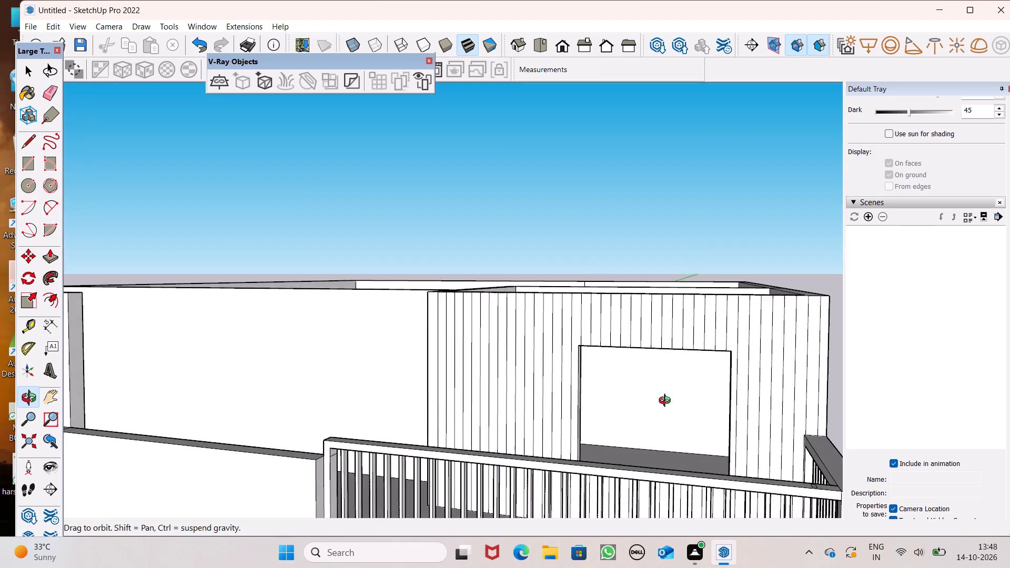
pyautogui.moveTo(667, 402); pyautogui.dragTo(748, 467, button='middle')
pyautogui.scroll(1, 748, 455)
pyautogui.scroll(-1, 628, 366)
pyautogui.scroll(-10, 676, 381)
pyautogui.moveTo(711, 330); pyautogui.dragTo(226, 266, button='middle')
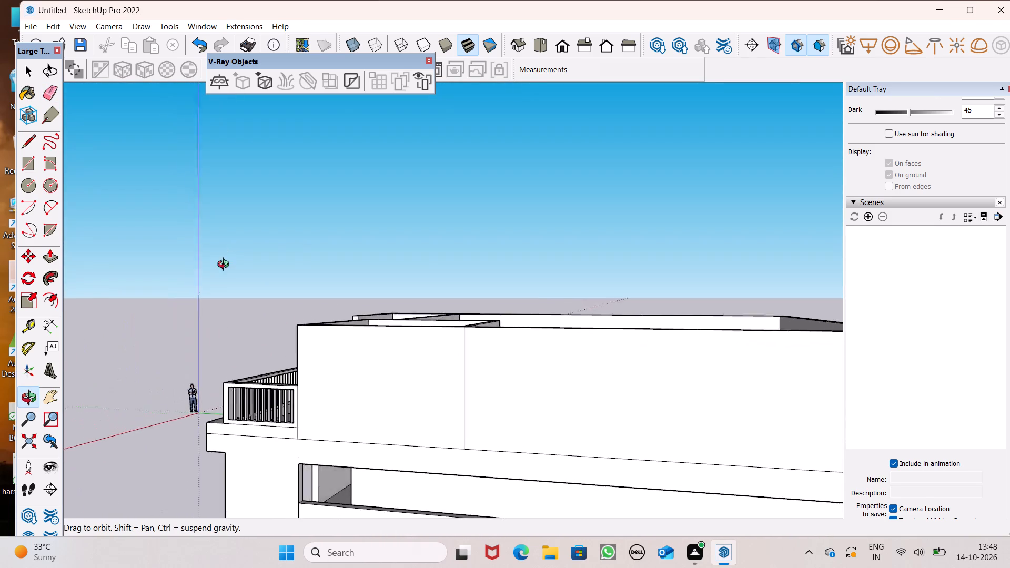
pyautogui.moveTo(226, 266); pyautogui.dragTo(325, 295, button='middle')
pyautogui.scroll(1, 489, 436)
pyautogui.moveTo(489, 424); pyautogui.dragTo(489, 379, button='middle')
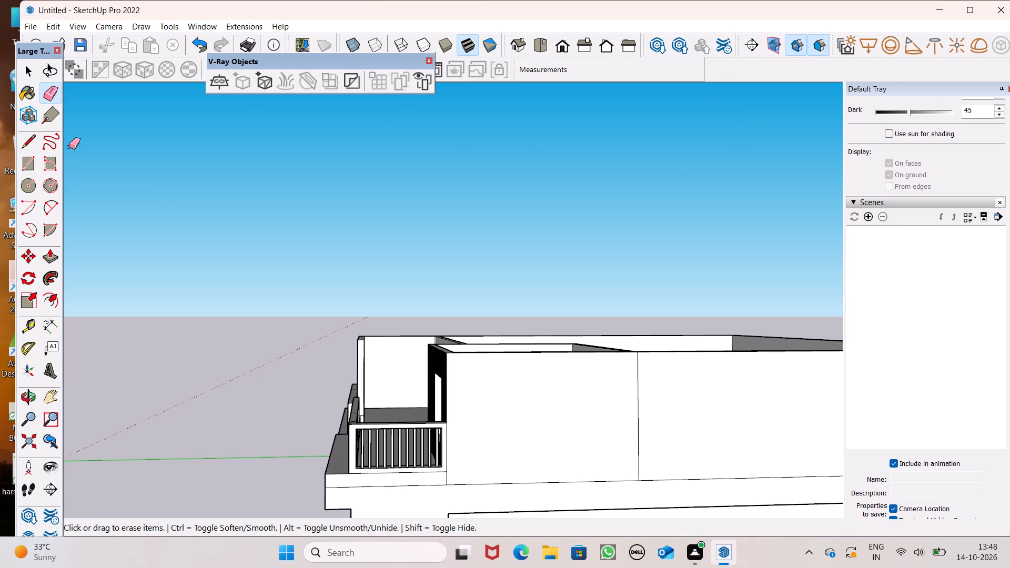
pyautogui.click(26, 141)
pyautogui.scroll(4, 505, 437)
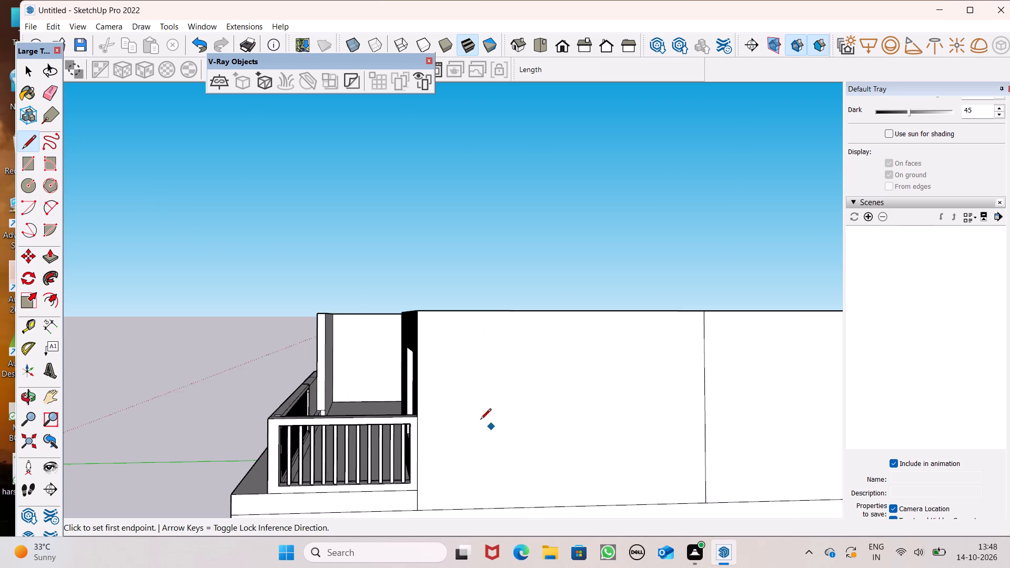
pyautogui.scroll(2, 480, 420)
pyautogui.click(421, 291)
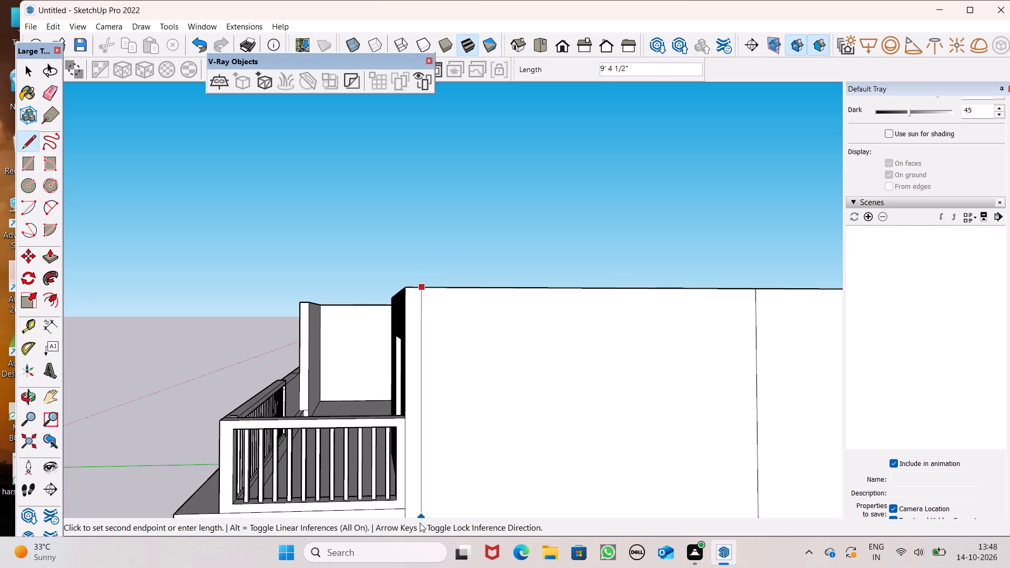
pyautogui.scroll(-2, 440, 457)
pyautogui.moveTo(427, 490); pyautogui.dragTo(430, 509, button='middle')
pyautogui.scroll(-6, 437, 411)
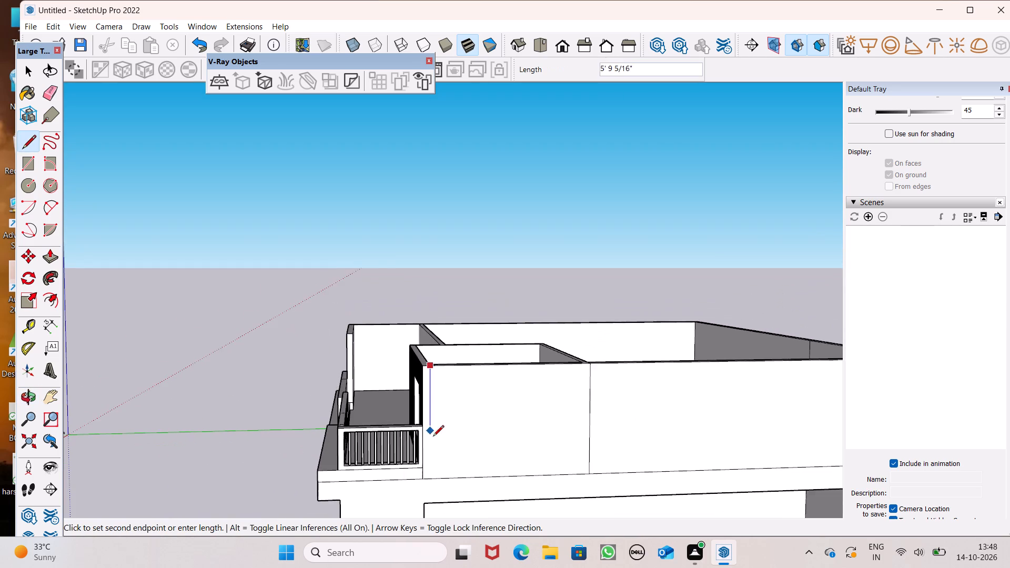
pyautogui.scroll(11, 441, 475)
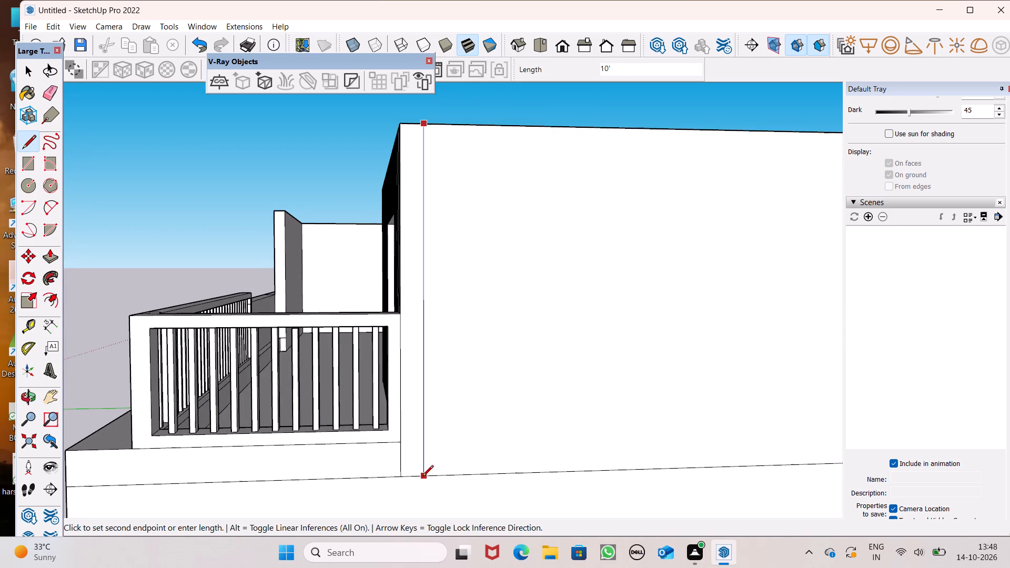
pyautogui.click(422, 477)
pyautogui.scroll(-2, 355, 440)
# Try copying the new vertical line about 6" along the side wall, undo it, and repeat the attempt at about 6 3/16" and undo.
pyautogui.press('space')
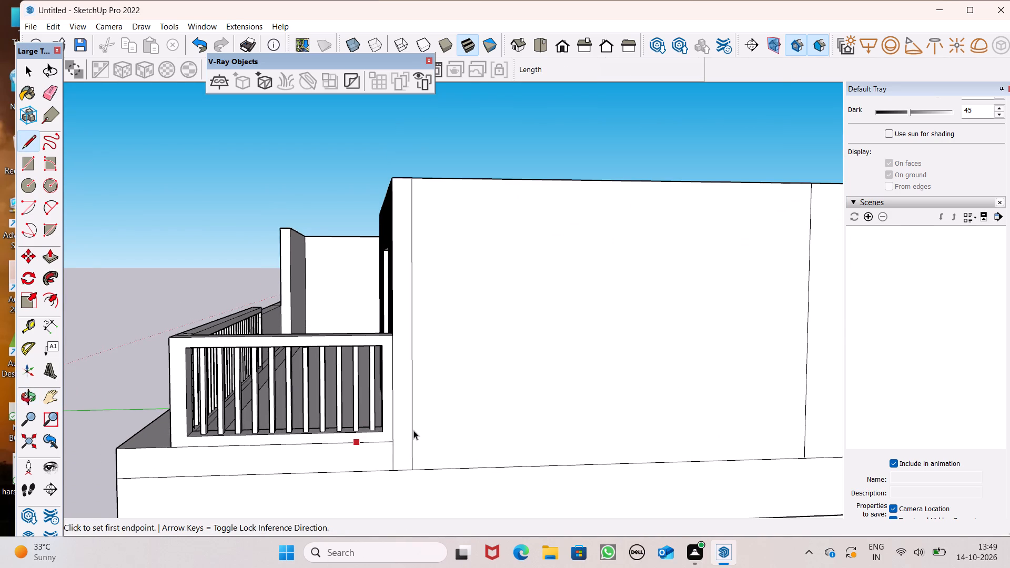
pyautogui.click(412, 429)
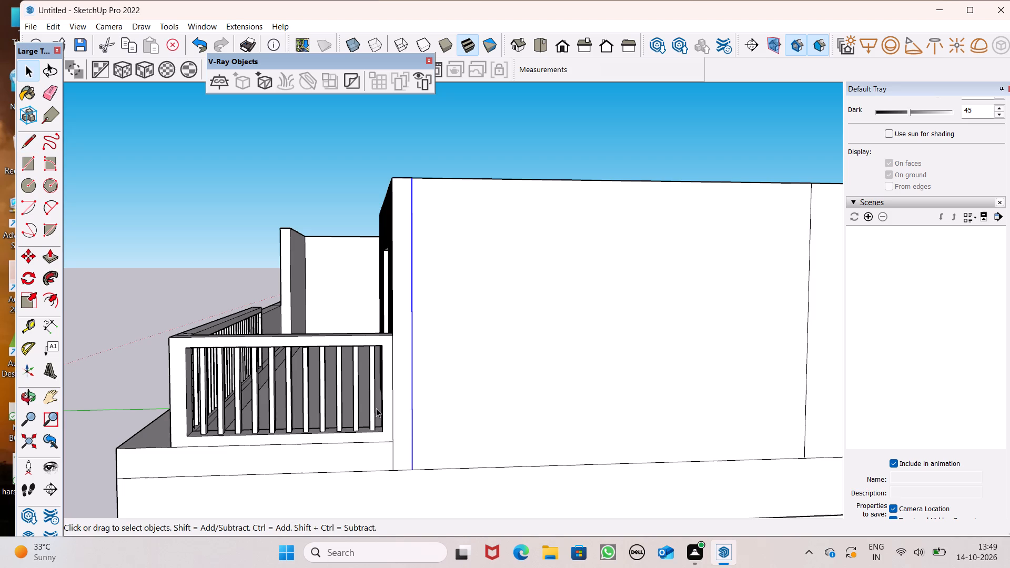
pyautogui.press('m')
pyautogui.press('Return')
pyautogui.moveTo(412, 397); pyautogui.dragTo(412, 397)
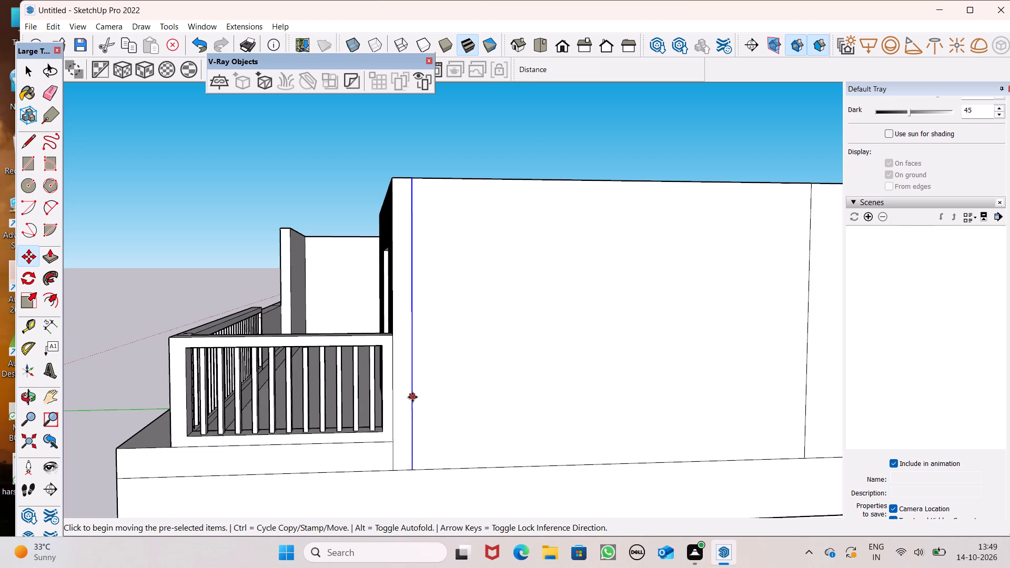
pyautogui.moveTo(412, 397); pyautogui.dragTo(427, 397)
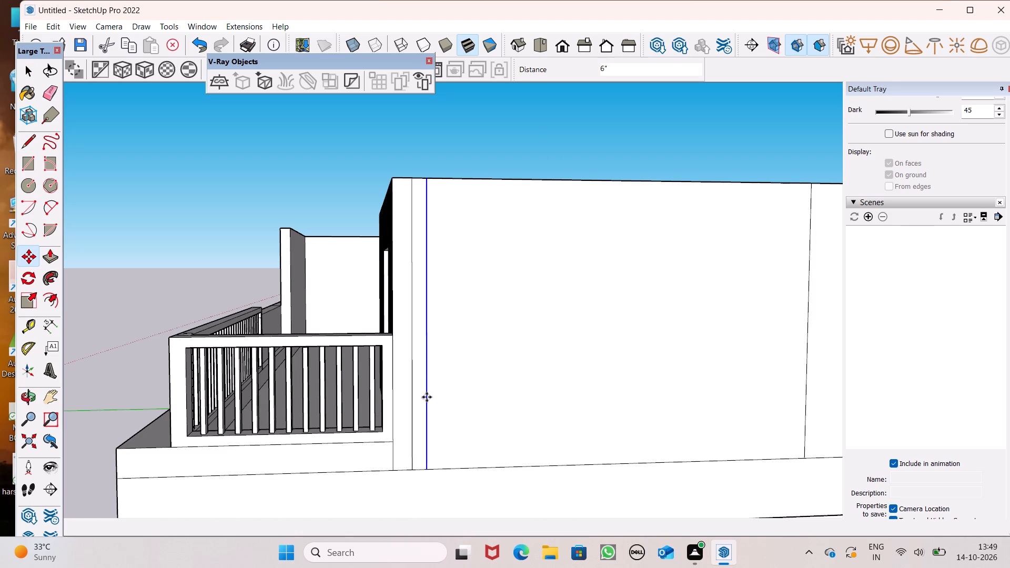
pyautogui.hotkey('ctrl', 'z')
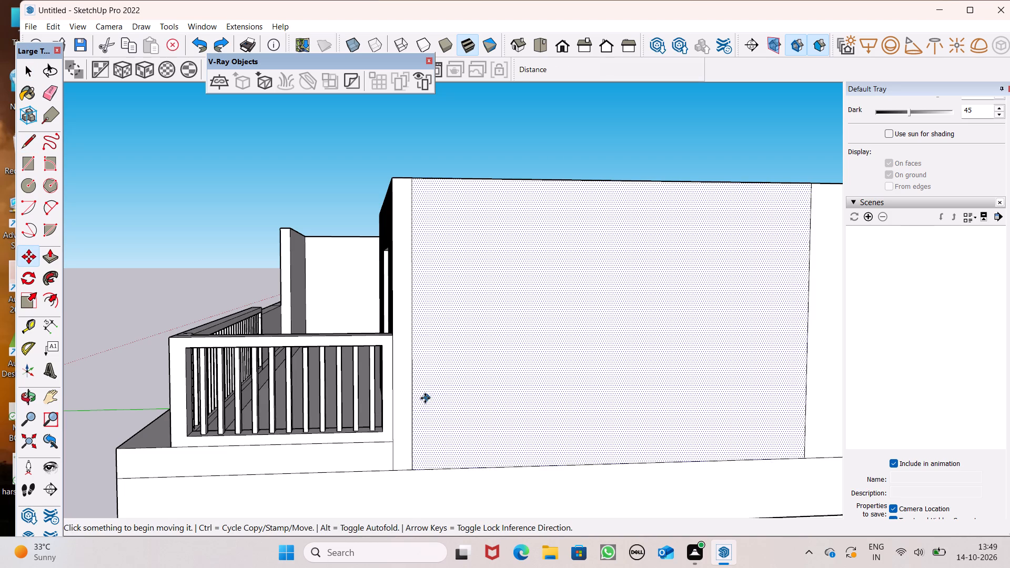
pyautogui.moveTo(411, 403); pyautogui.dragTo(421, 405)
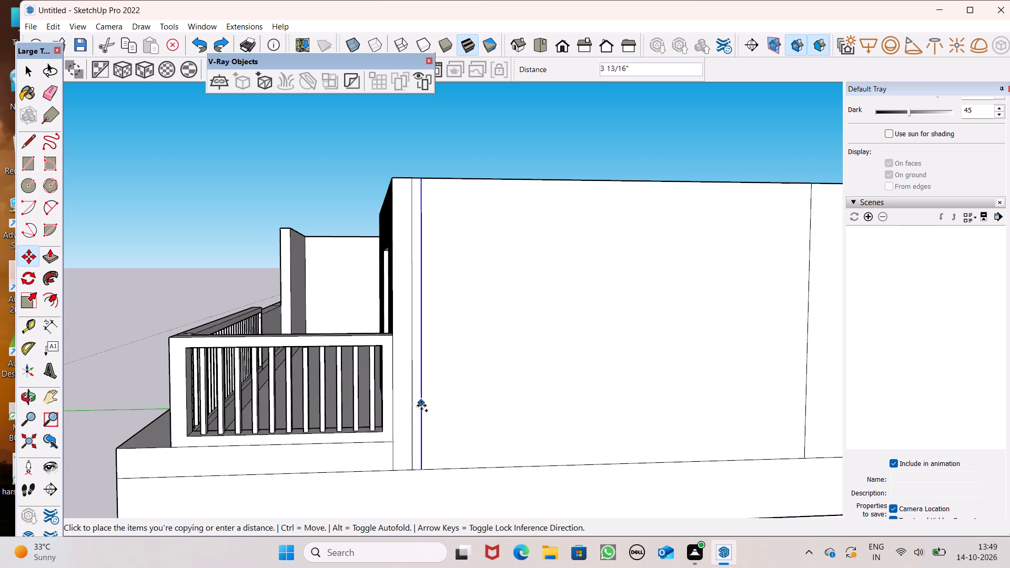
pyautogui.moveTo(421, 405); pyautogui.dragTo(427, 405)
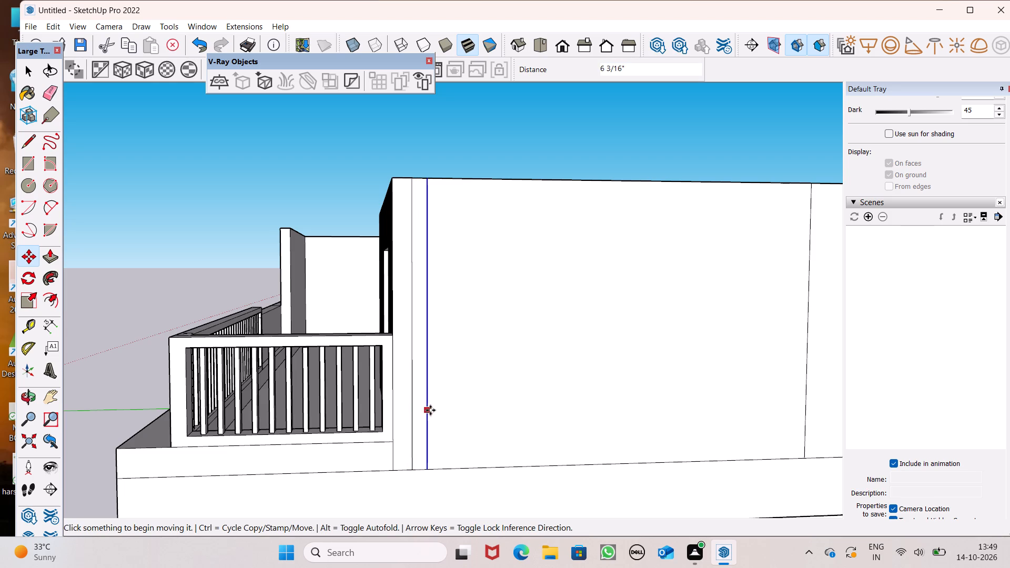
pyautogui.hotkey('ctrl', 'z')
# Move the vertical line on the side wall slightly closer to the corner beside the balcony railing.
pyautogui.moveTo(412, 408); pyautogui.dragTo(409, 409)
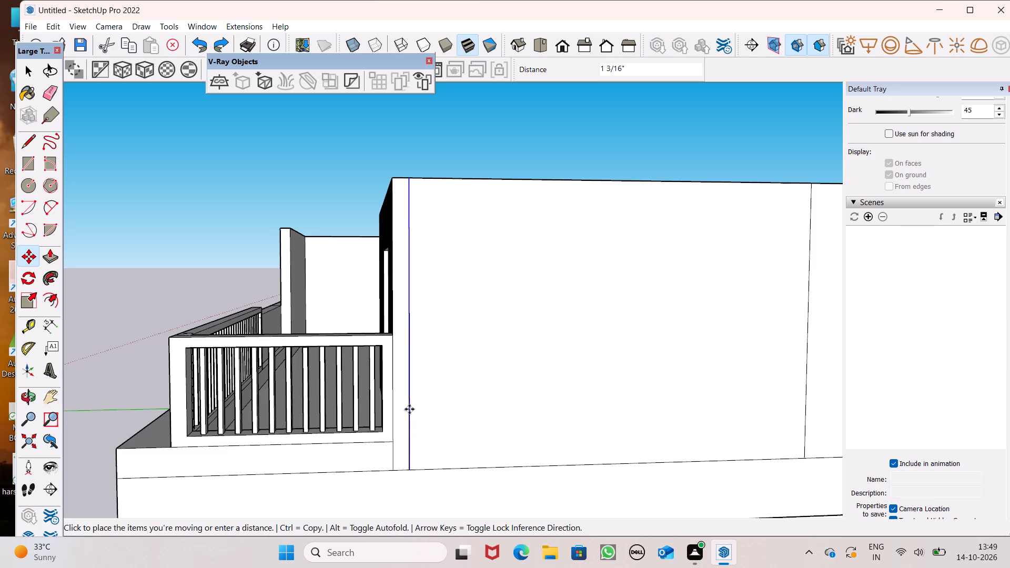
pyautogui.moveTo(409, 409); pyautogui.dragTo(404, 413)
# Copy the vertical line 5" along the side wall away from the balcony corner and repeat the copy 40 times.
pyautogui.moveTo(404, 413); pyautogui.dragTo(416, 414)
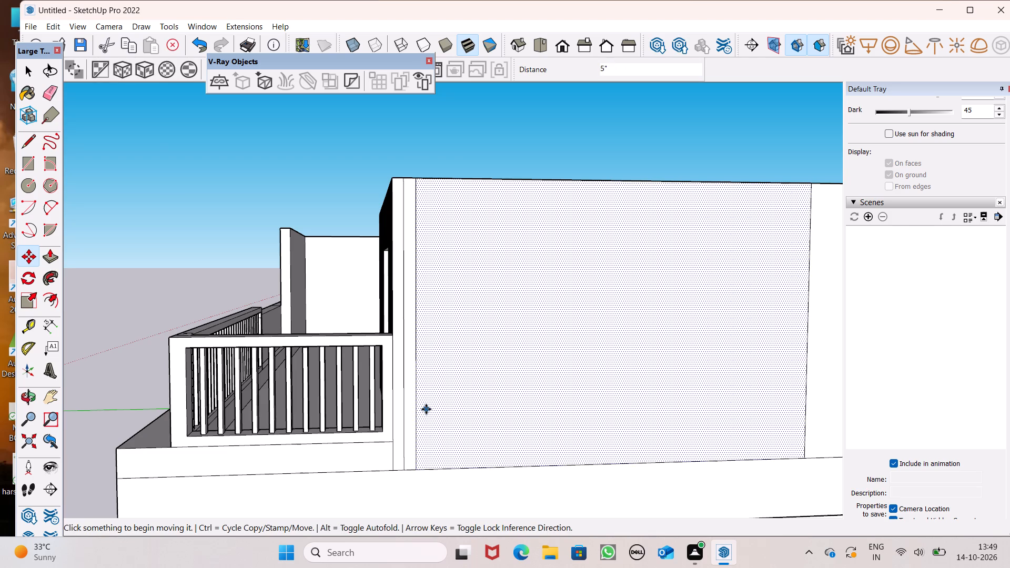
pyautogui.hotkey('shift', '*')
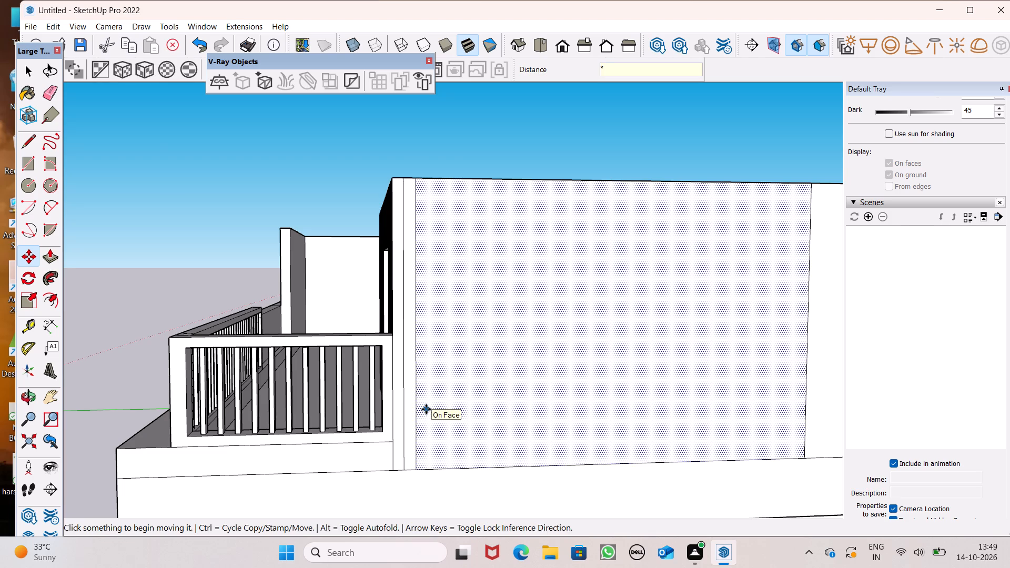
pyautogui.write('40')
pyautogui.press('Return')
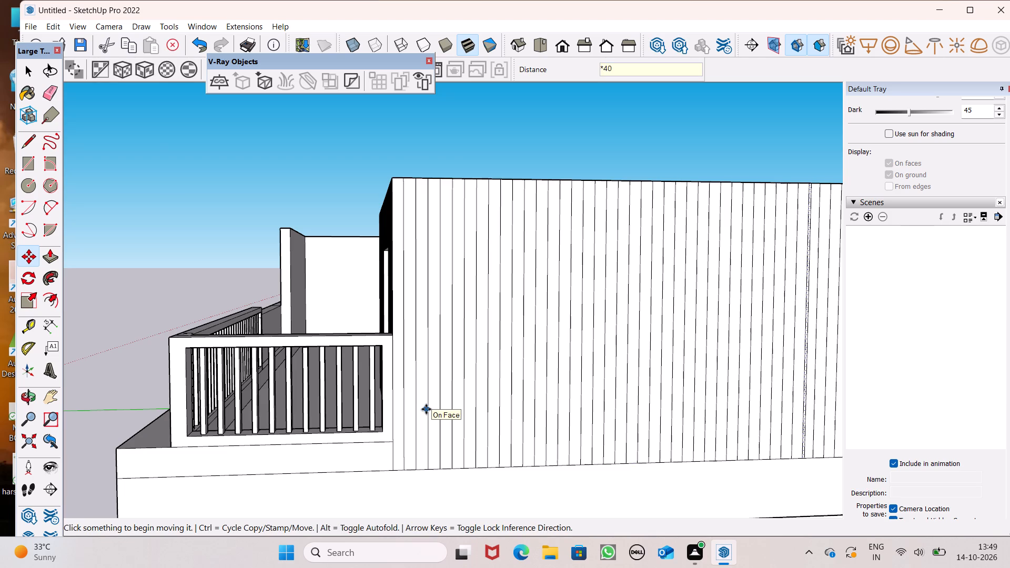
# Erase the surplus vertical lines that extend past the small room onto the large room's exterior wall.
pyautogui.scroll(-7, 461, 356)
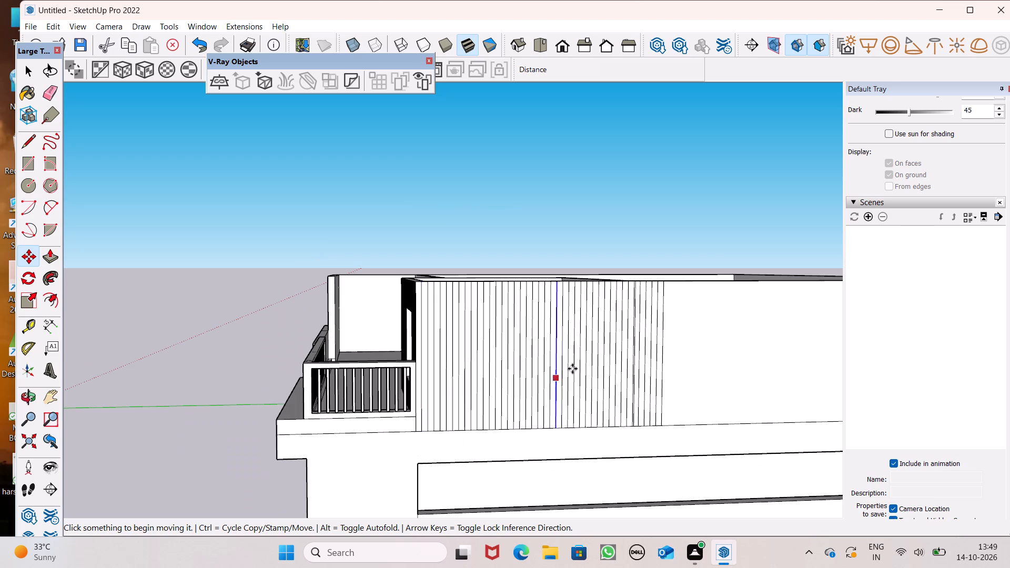
pyautogui.scroll(6, 620, 334)
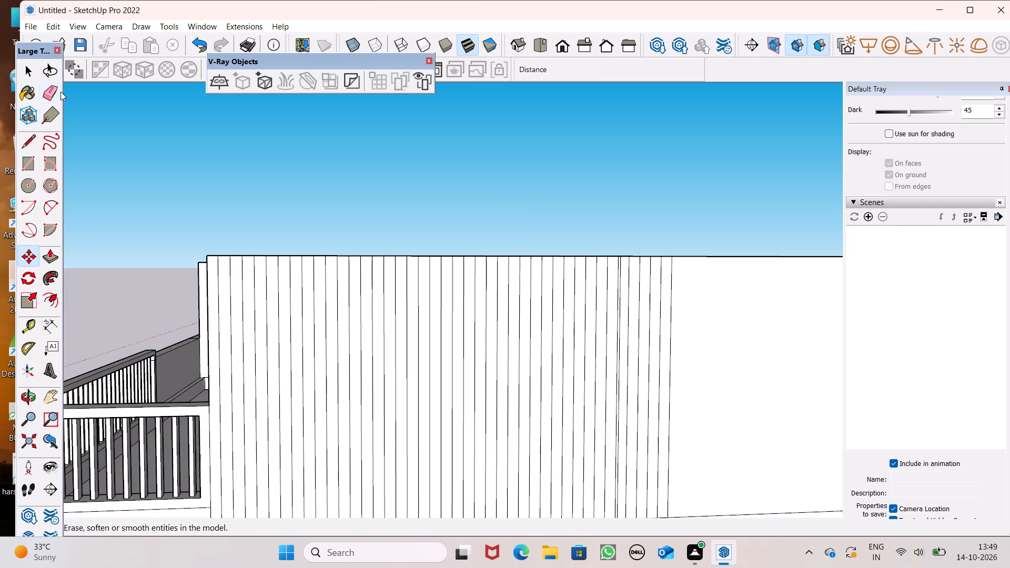
pyautogui.click(59, 92)
pyautogui.moveTo(684, 343); pyautogui.dragTo(662, 349)
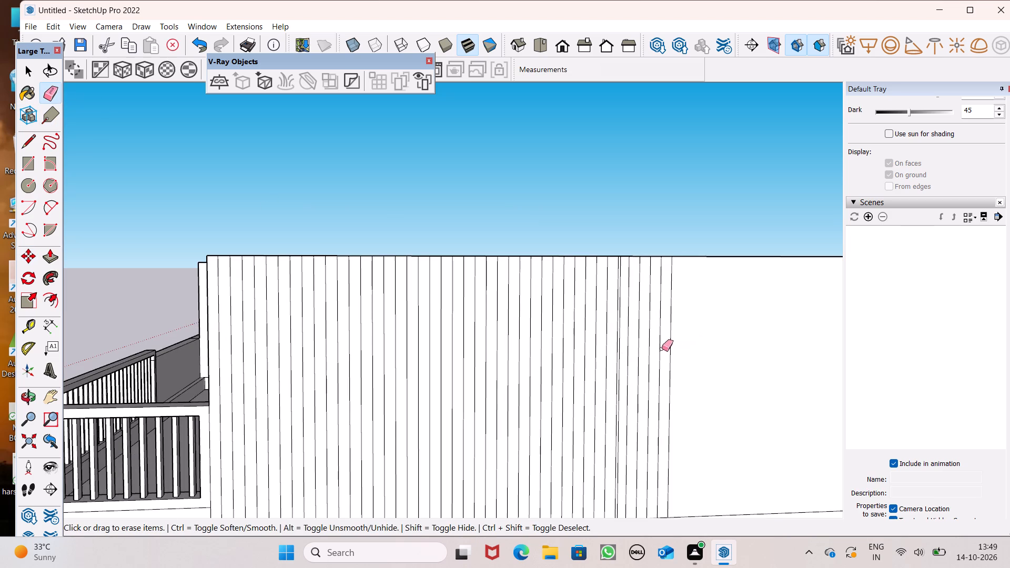
pyautogui.moveTo(662, 349); pyautogui.dragTo(628, 358)
# Erase the old vertical seam where the small and large rooms meet and the diagonal seam above it on the wall top.
pyautogui.scroll(-1, 676, 357)
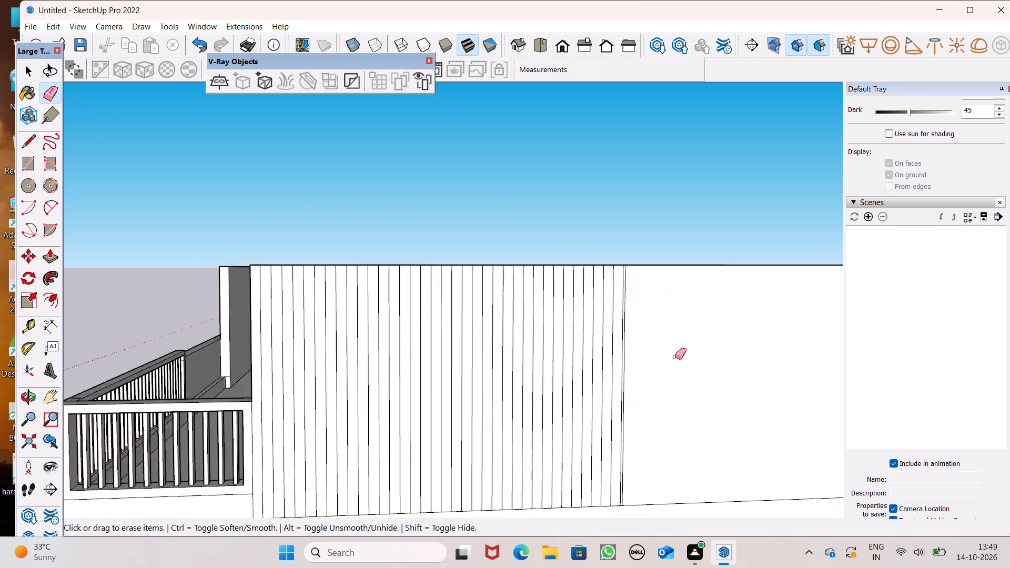
pyautogui.scroll(-3, 675, 357)
pyautogui.moveTo(652, 352); pyautogui.dragTo(636, 467, button='middle')
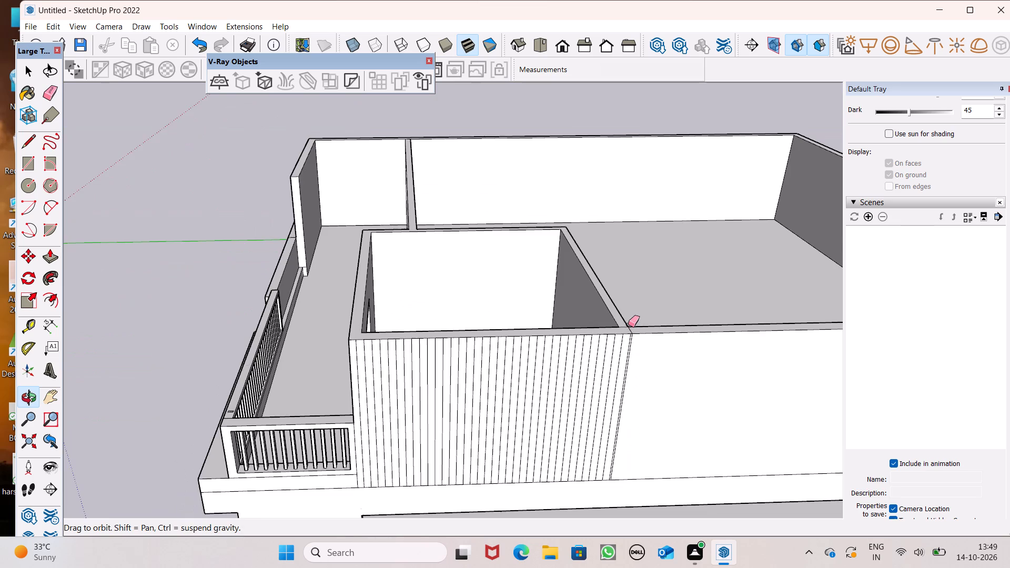
pyautogui.scroll(14, 628, 324)
pyautogui.click(625, 347)
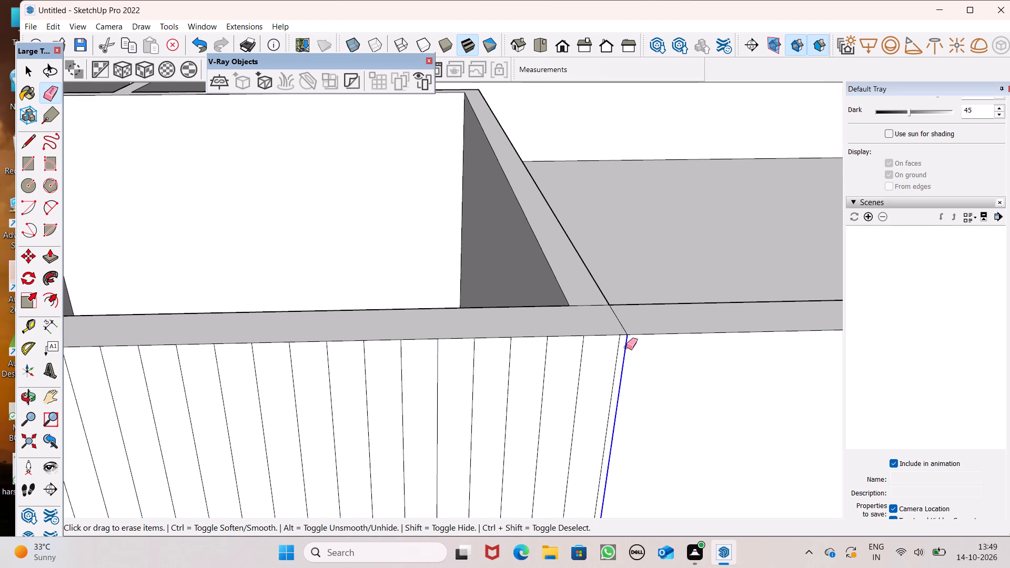
pyautogui.moveTo(628, 327); pyautogui.dragTo(623, 328)
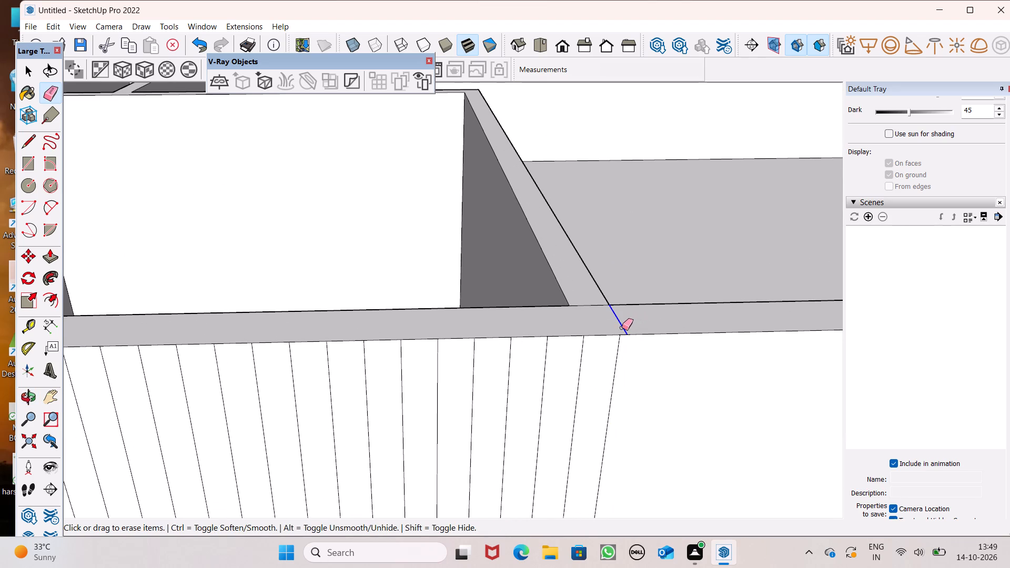
# Examine the clad small room, balcony corner and adjoining side wall of the large room from several angles.
pyautogui.scroll(-3, 649, 300)
pyautogui.scroll(-8, 635, 258)
pyautogui.moveTo(670, 294); pyautogui.dragTo(649, 245, button='middle')
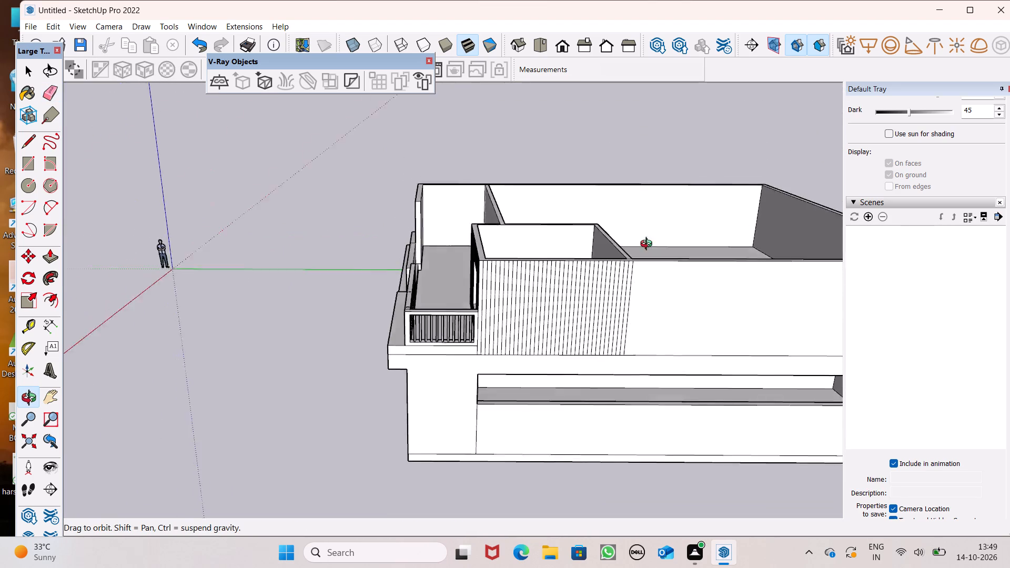
pyautogui.moveTo(649, 245); pyautogui.dragTo(606, 200, button='middle')
pyautogui.scroll(2, 640, 272)
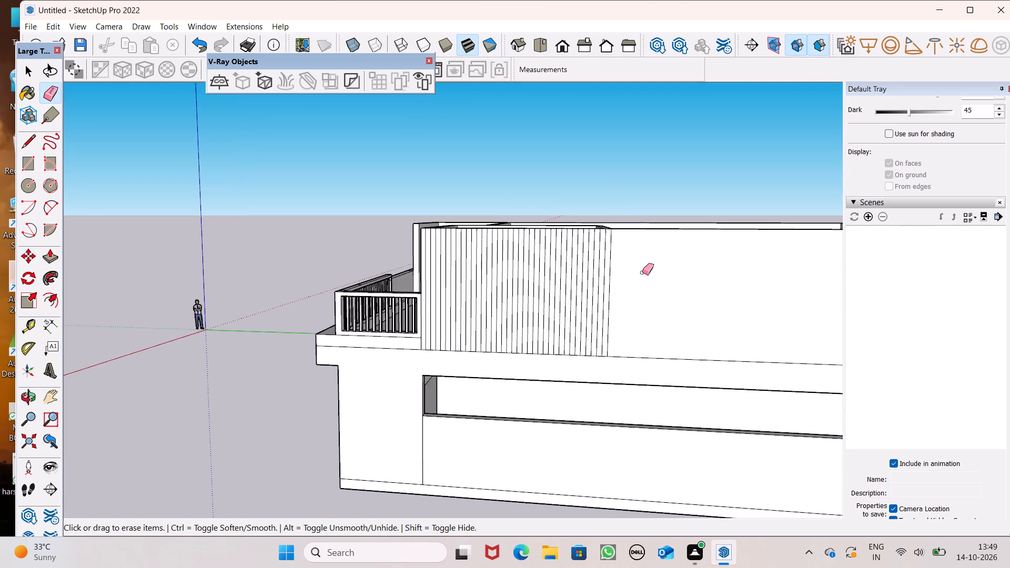
pyautogui.scroll(-4, 601, 237)
pyautogui.moveTo(426, 368); pyautogui.dragTo(679, 347, button='middle')
pyautogui.scroll(-3, 522, 330)
pyautogui.moveTo(489, 370); pyautogui.dragTo(594, 391, button='middle')
pyautogui.scroll(3, 554, 310)
pyautogui.moveTo(521, 347); pyautogui.dragTo(535, 347, button='middle')
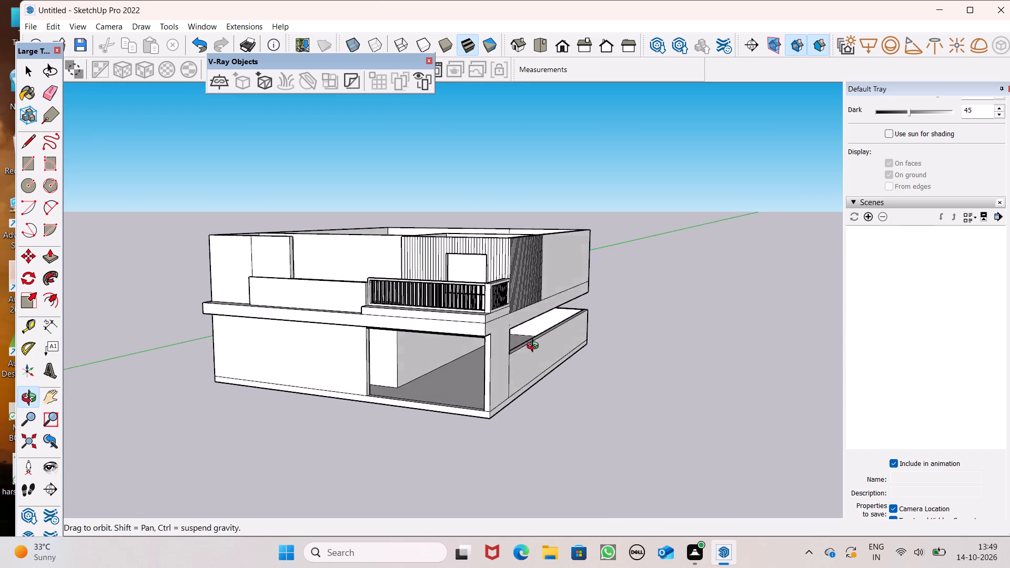
pyautogui.moveTo(535, 347); pyautogui.dragTo(554, 300, button='middle')
pyautogui.scroll(14, 510, 282)
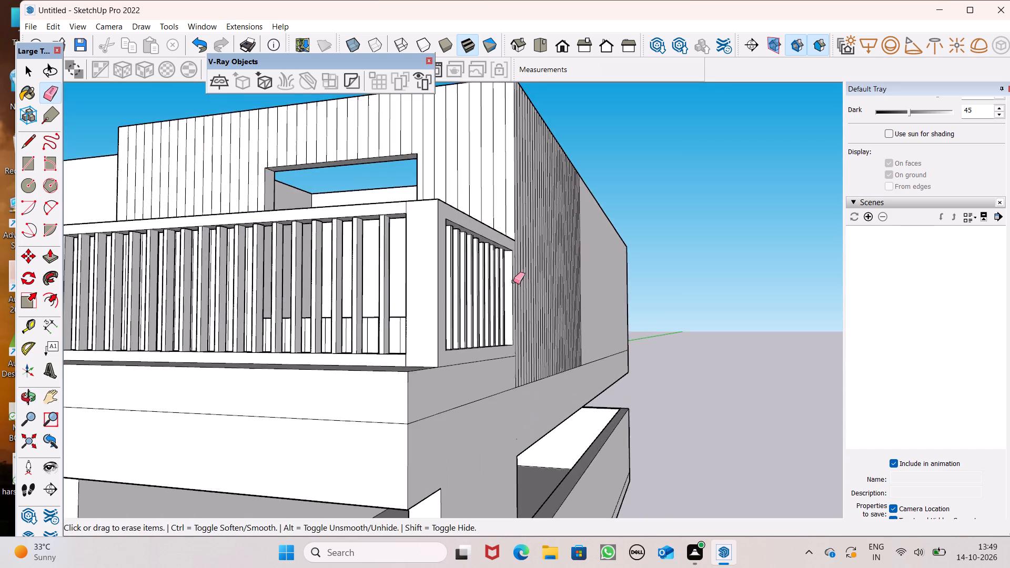
pyautogui.scroll(7, 524, 292)
pyautogui.middleClick(525, 292)
pyautogui.moveTo(540, 315); pyautogui.dragTo(426, 421, button='middle')
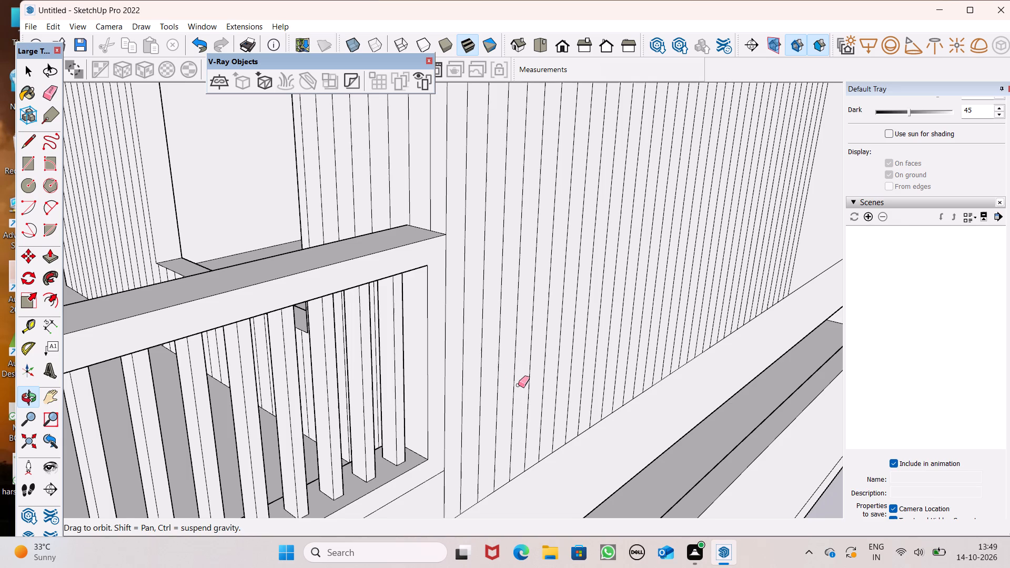
pyautogui.scroll(-10, 518, 385)
pyautogui.scroll(1, 528, 405)
pyautogui.scroll(-8, 528, 405)
pyautogui.moveTo(572, 415); pyautogui.dragTo(423, 409, button='middle')
pyautogui.scroll(-4, 429, 362)
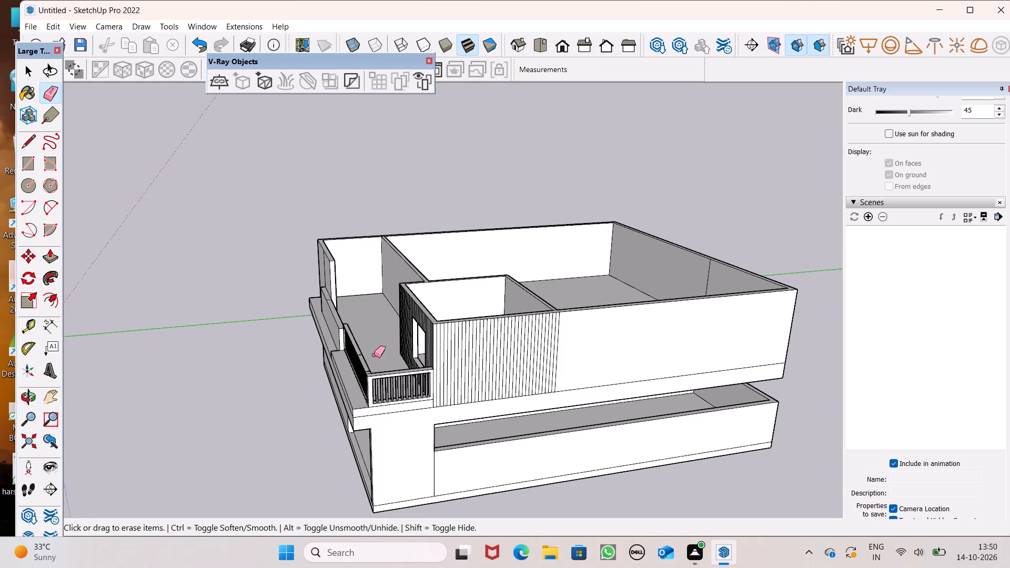
pyautogui.scroll(-3, 372, 352)
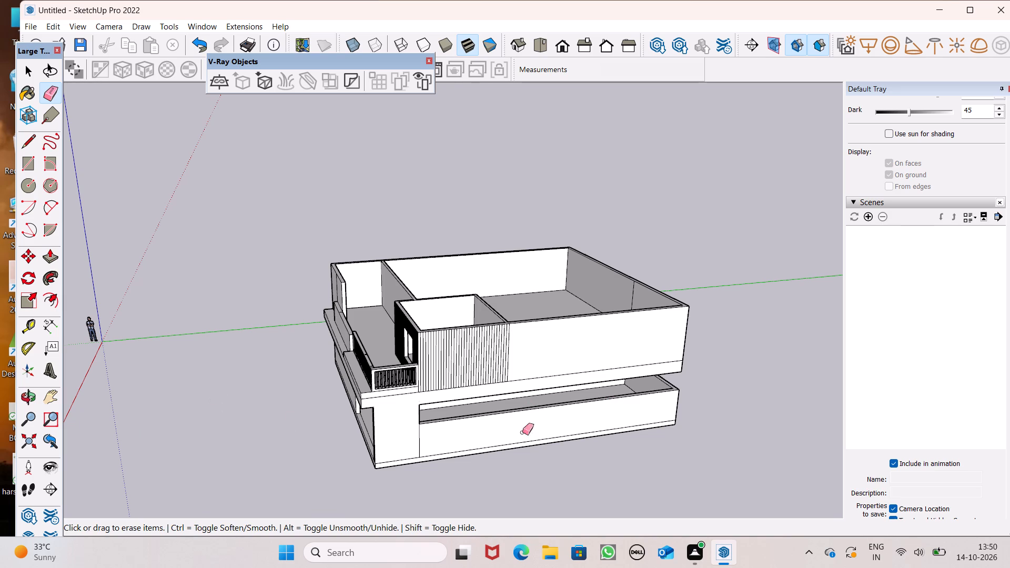
pyautogui.scroll(-1, 633, 329)
pyautogui.scroll(5, 633, 329)
pyautogui.scroll(1, 574, 334)
pyautogui.moveTo(571, 340); pyautogui.dragTo(510, 337, button='middle')
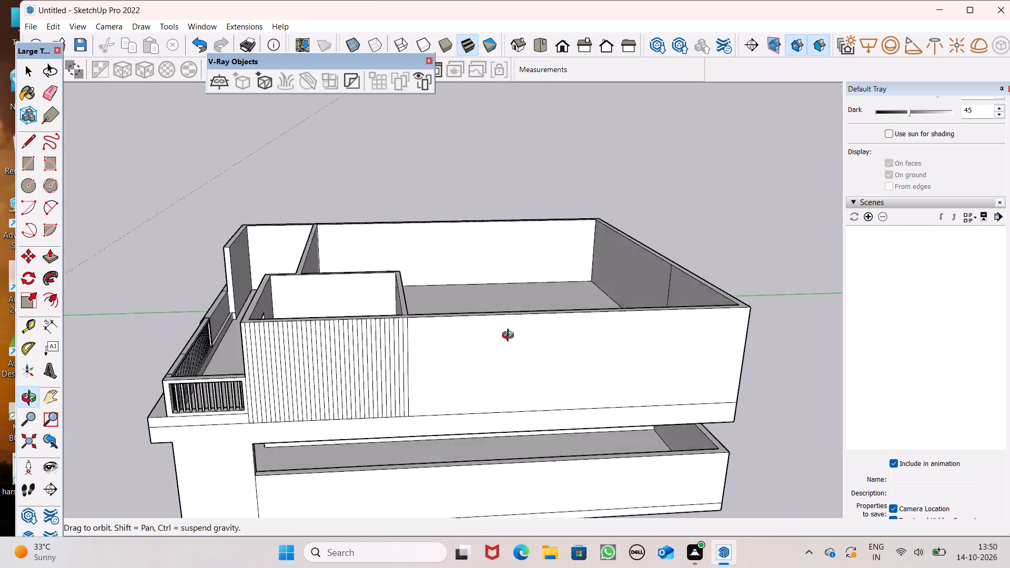
pyautogui.moveTo(510, 337); pyautogui.dragTo(508, 324, button='middle')
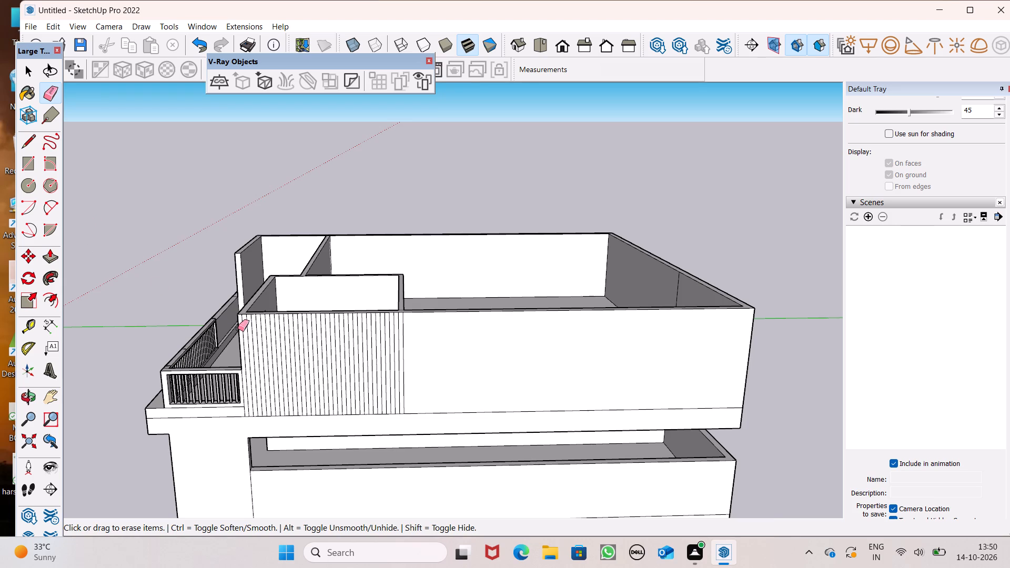
# Draw a horizontal line about 26' long from the balcony floor corner across the clad wall onto the large room's exterior wall.
pyautogui.scroll(3, 252, 343)
pyautogui.scroll(2, 249, 453)
pyautogui.moveTo(249, 452); pyautogui.dragTo(248, 451, button='middle')
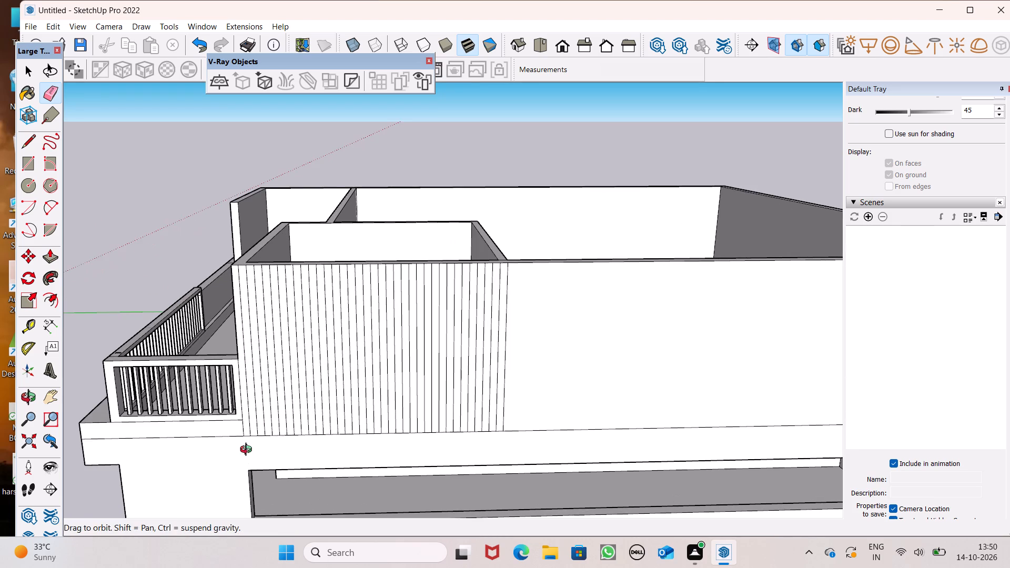
pyautogui.moveTo(248, 451); pyautogui.dragTo(249, 420, button='middle')
pyautogui.scroll(1, 248, 445)
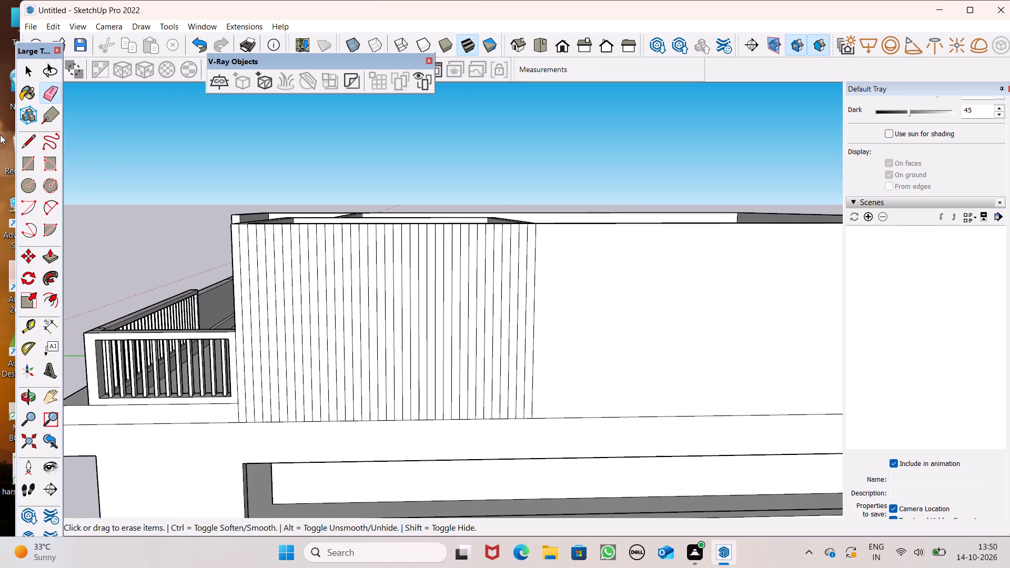
pyautogui.click(28, 140)
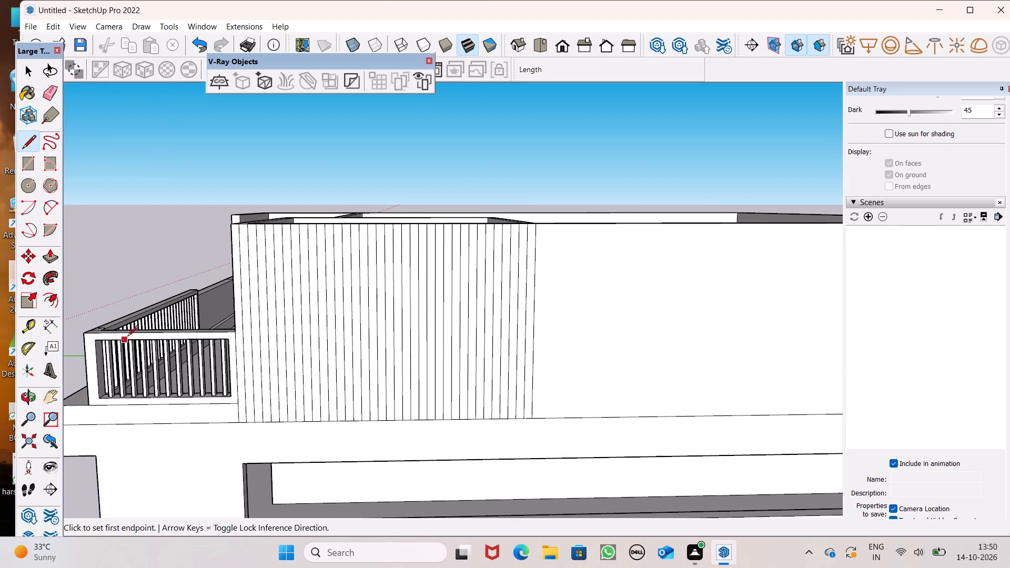
pyautogui.click(237, 404)
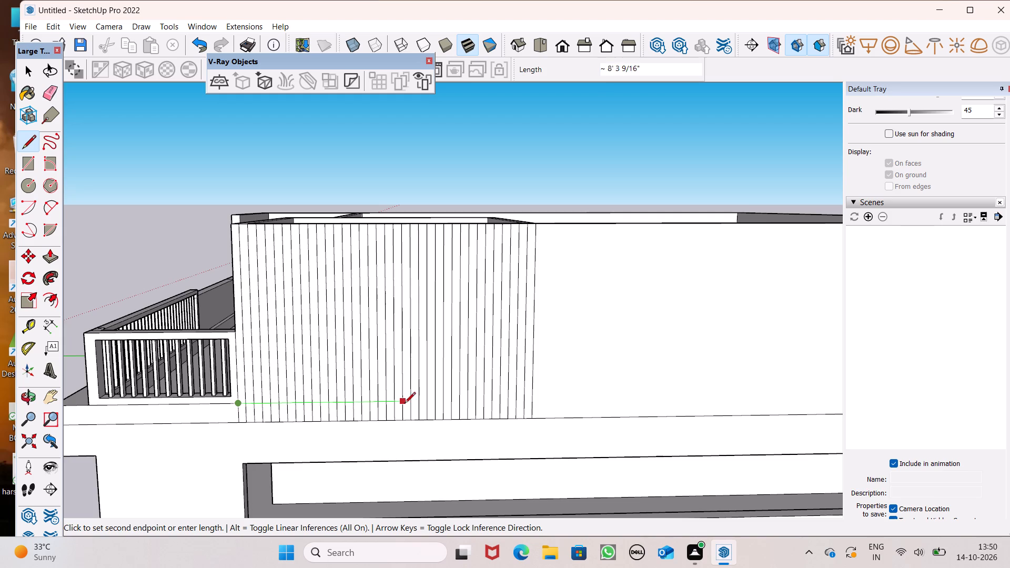
pyautogui.scroll(-6, 421, 397)
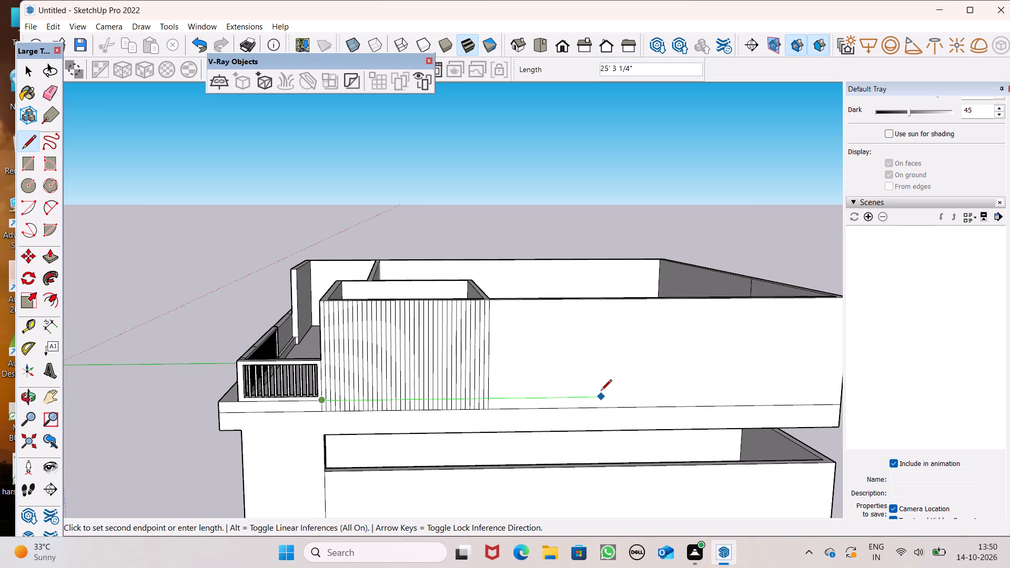
pyautogui.scroll(-1, 618, 390)
pyautogui.scroll(1, 619, 390)
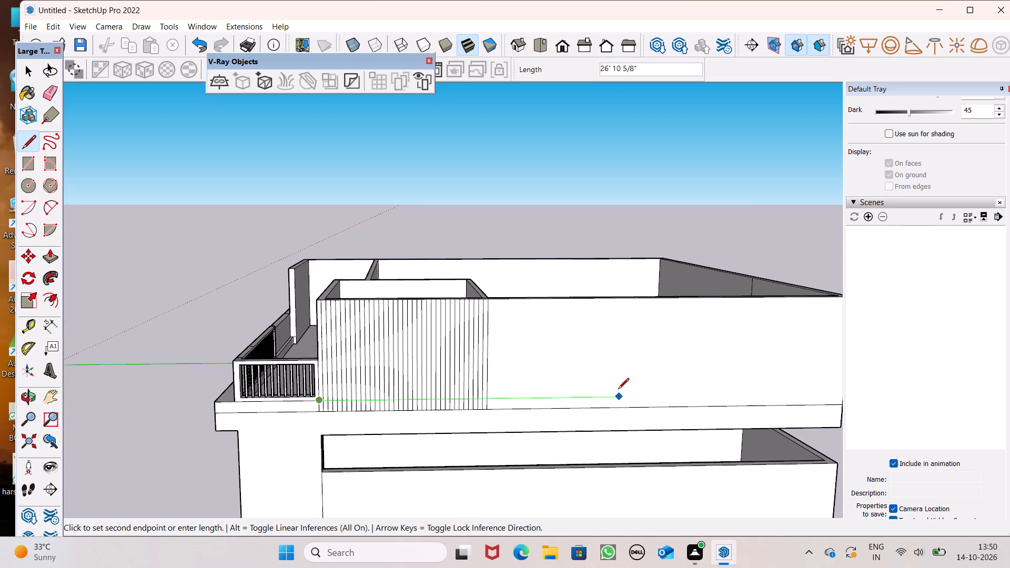
pyautogui.scroll(4, 607, 388)
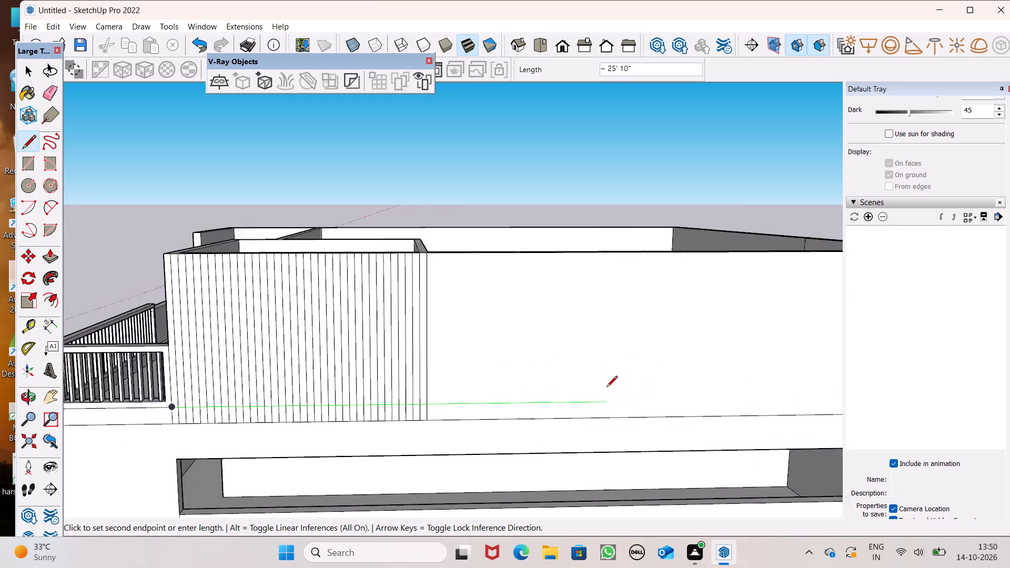
pyautogui.scroll(2, 607, 388)
pyautogui.click(604, 395)
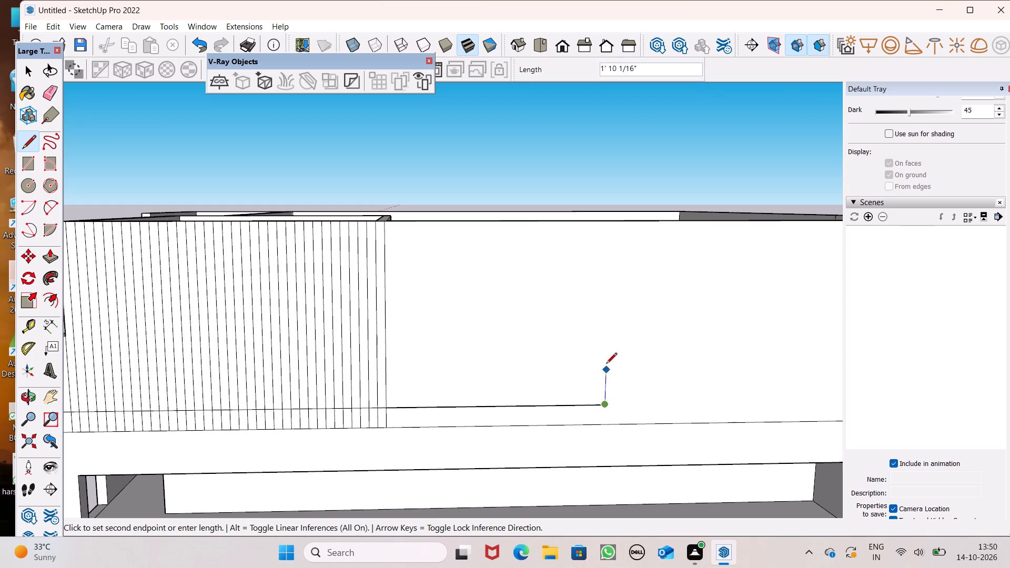
# Draw a vertical line through the horizontal line's end, 9' up to the wall top and down to the wall base.
pyautogui.click(611, 221)
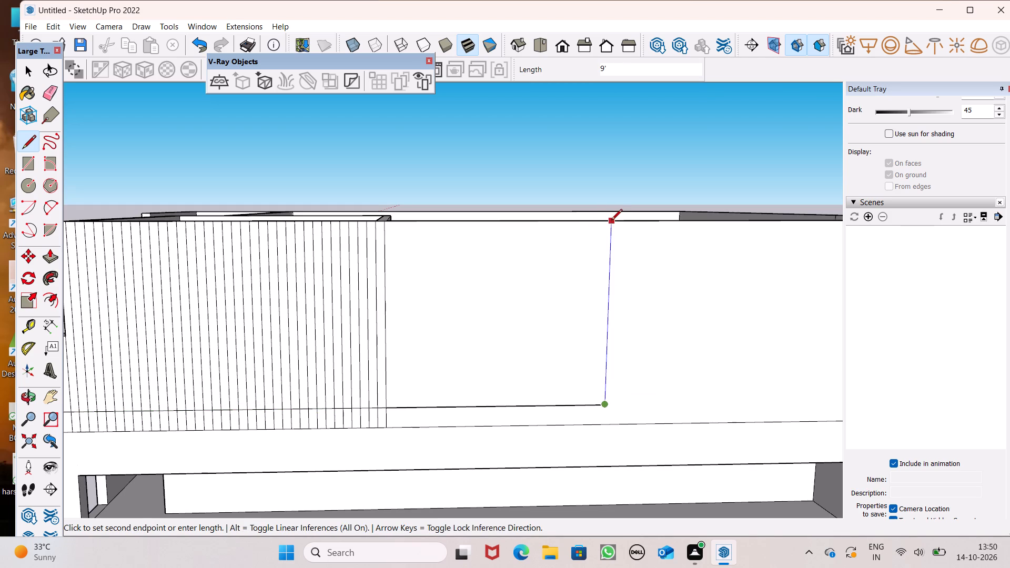
pyautogui.scroll(-4, 460, 251)
pyautogui.scroll(5, 570, 388)
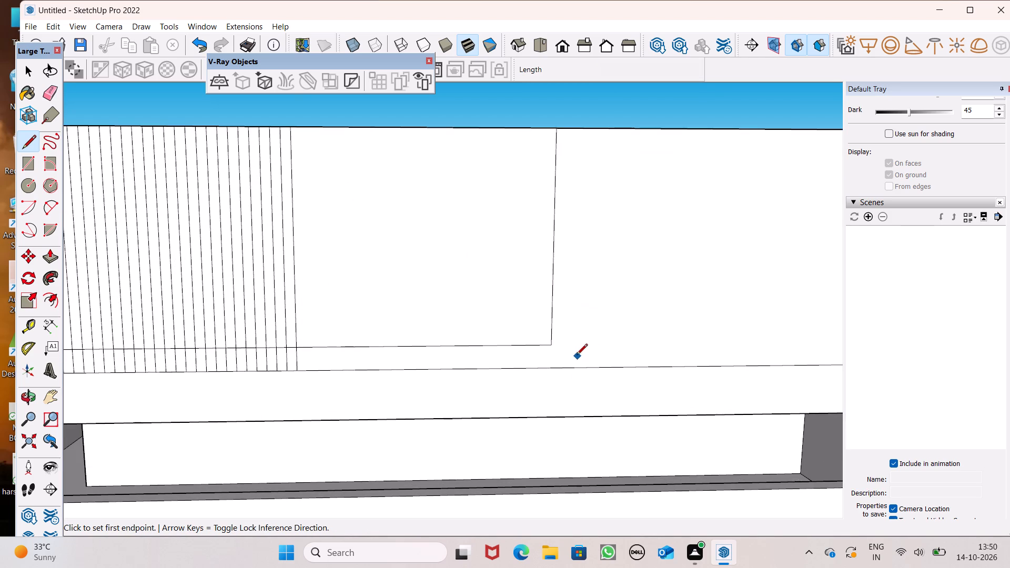
pyautogui.click(551, 347)
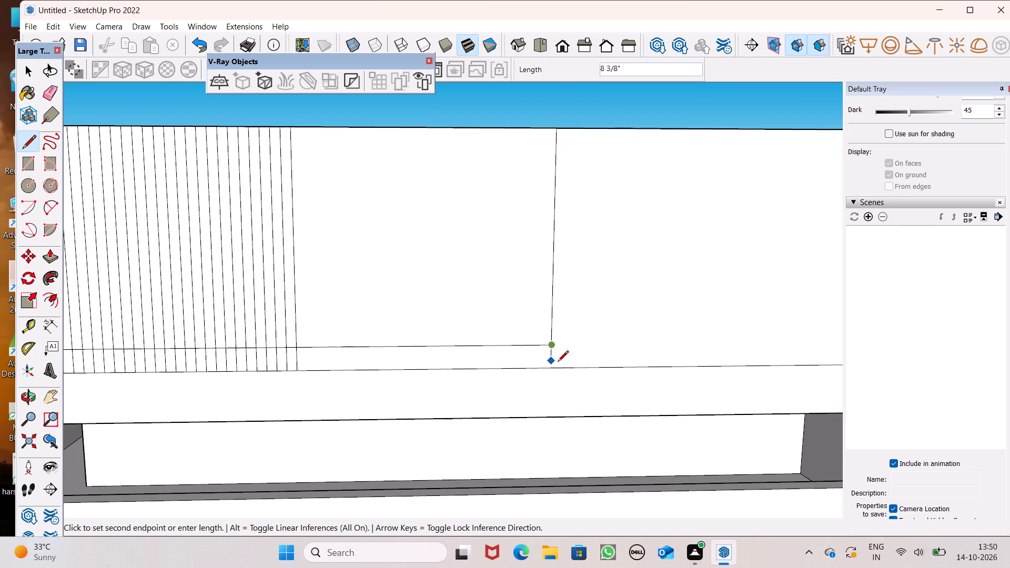
pyautogui.click(555, 368)
# Draw a rectangle about 6' by 6' on the large room's wall between the cladding and the vertical line.
pyautogui.scroll(-7, 459, 376)
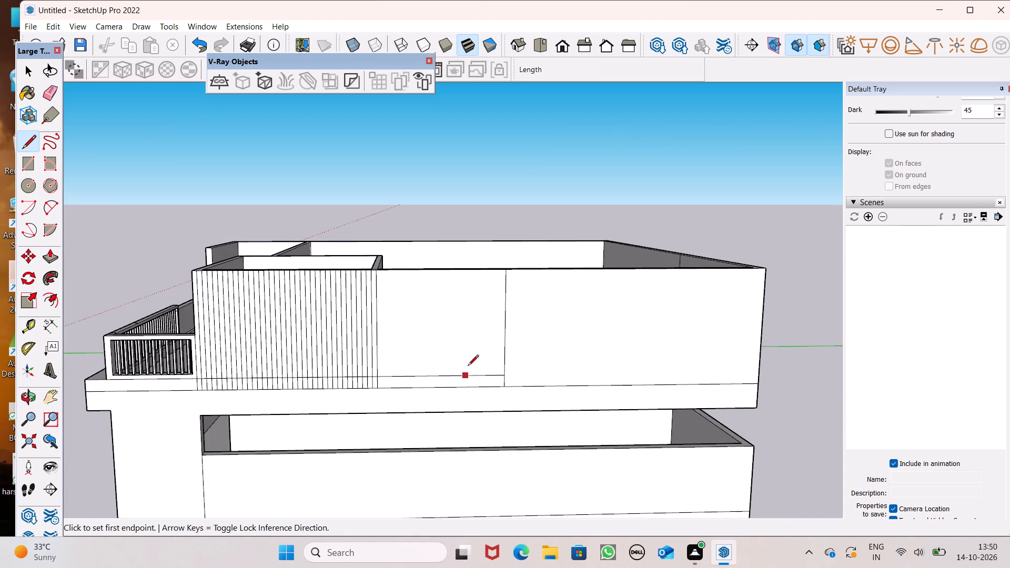
pyautogui.scroll(2, 471, 294)
pyautogui.click(30, 165)
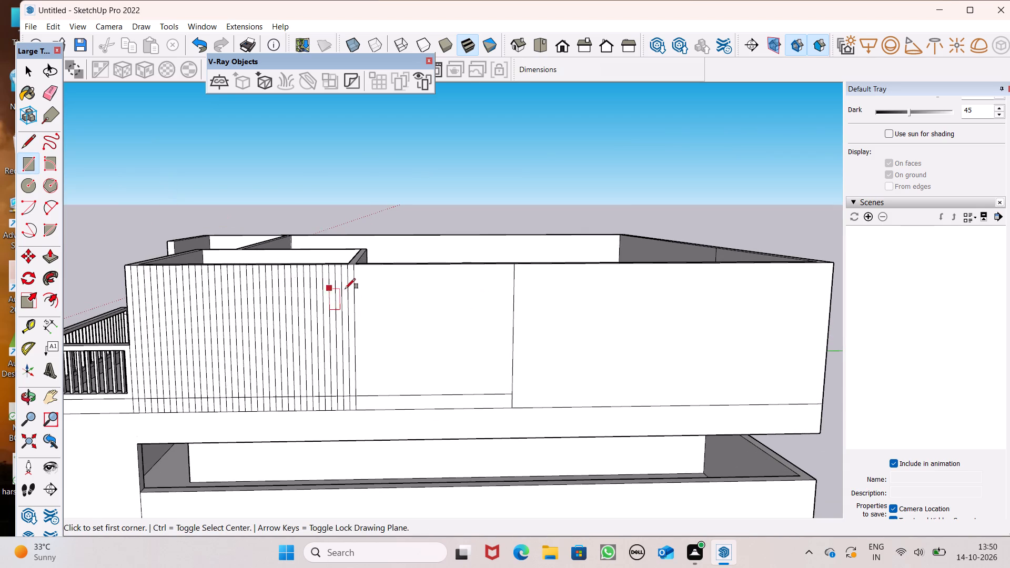
pyautogui.scroll(3, 474, 307)
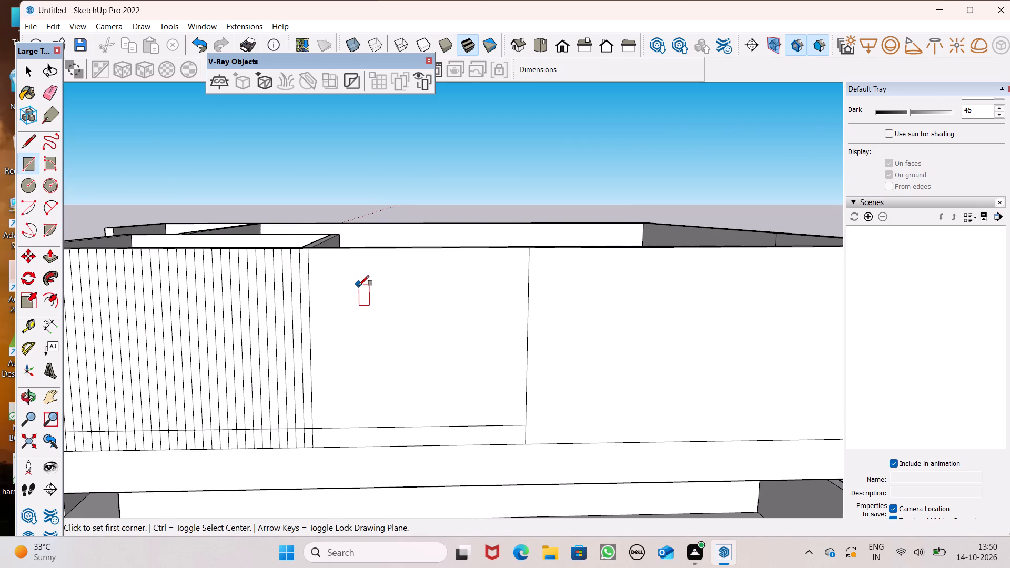
pyautogui.moveTo(359, 286); pyautogui.dragTo(382, 296)
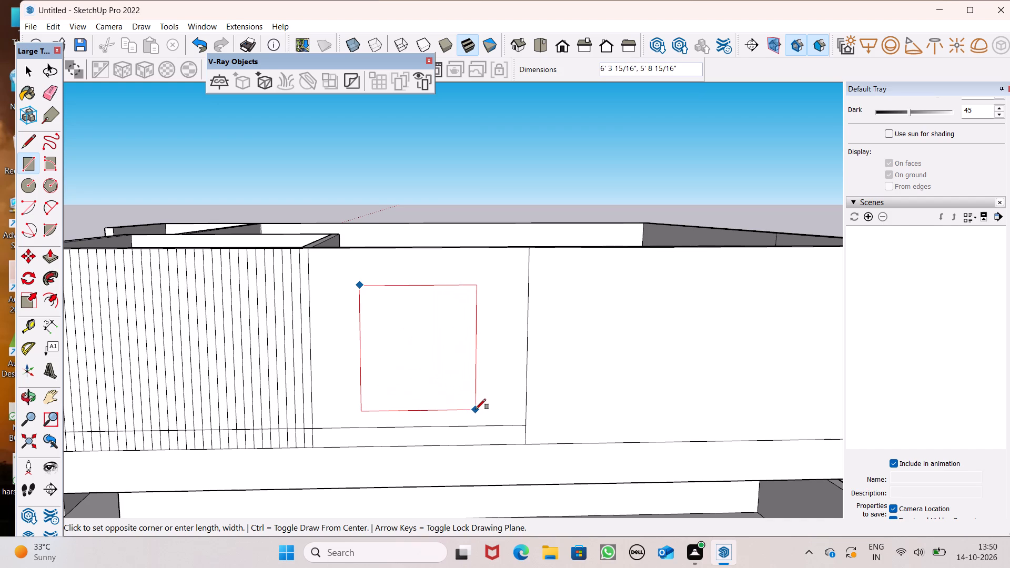
pyautogui.click(478, 403)
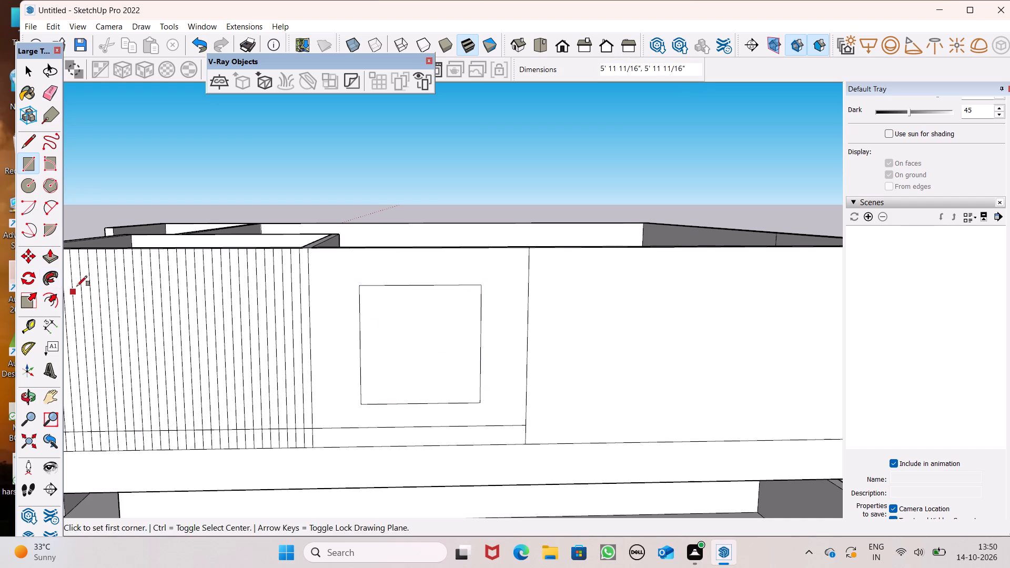
# Push the rectangle 9" through the wall to cut a window opening.
pyautogui.click(48, 261)
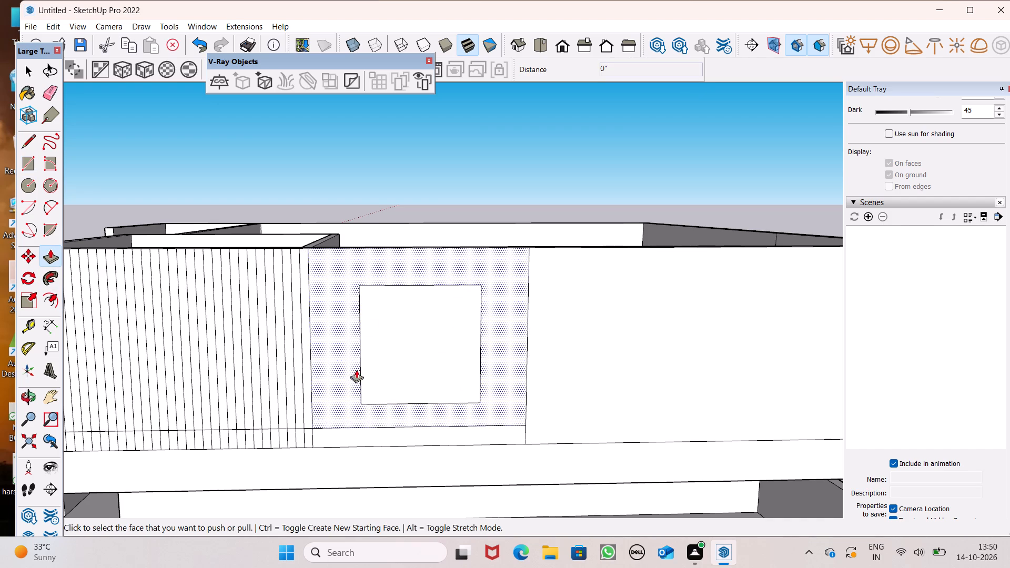
pyautogui.moveTo(396, 388); pyautogui.dragTo(454, 341)
pyautogui.scroll(-5, 420, 366)
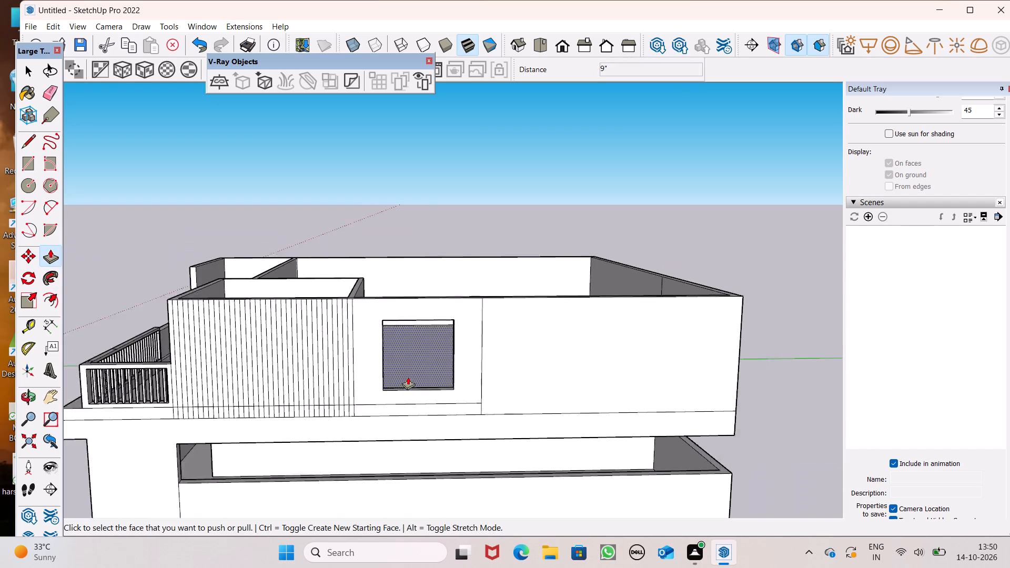
pyautogui.press('space')
# Draw a second 10' vertical line from base to top of the large room's side wall, beyond the window and first vertical line.
pyautogui.moveTo(513, 377); pyautogui.dragTo(490, 392, button='middle')
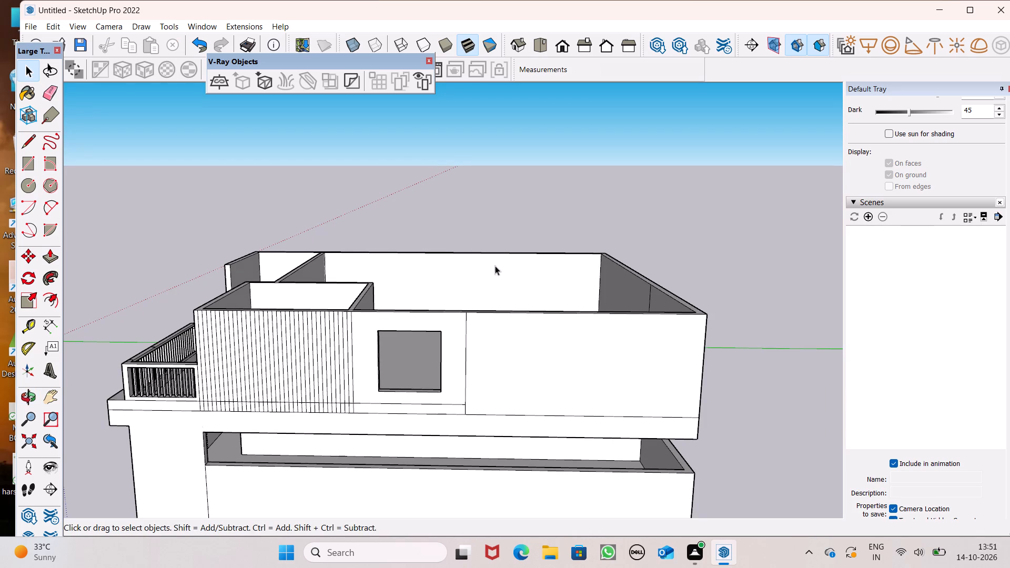
pyautogui.moveTo(580, 383); pyautogui.dragTo(595, 472, button='middle')
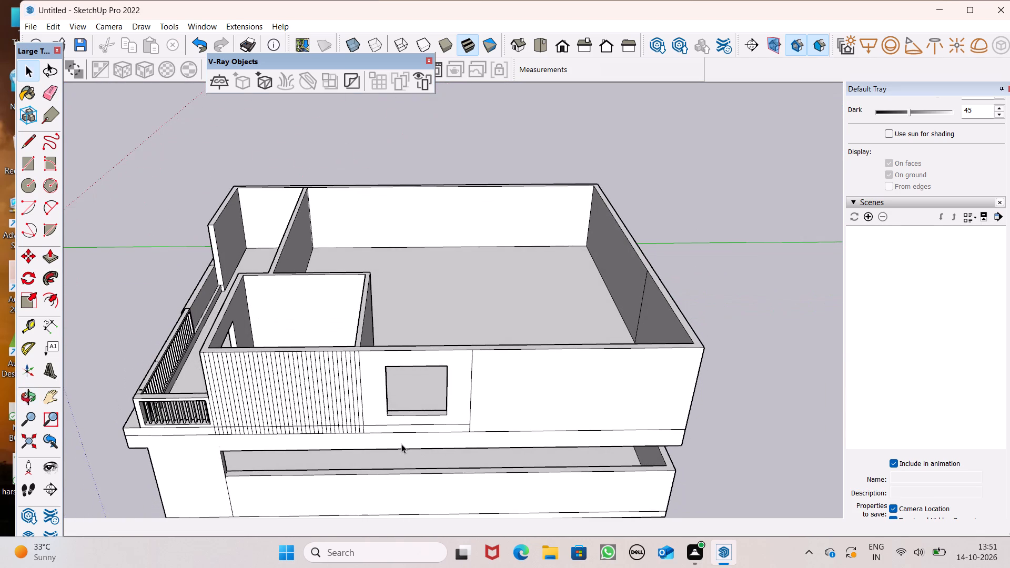
pyautogui.scroll(1, 401, 444)
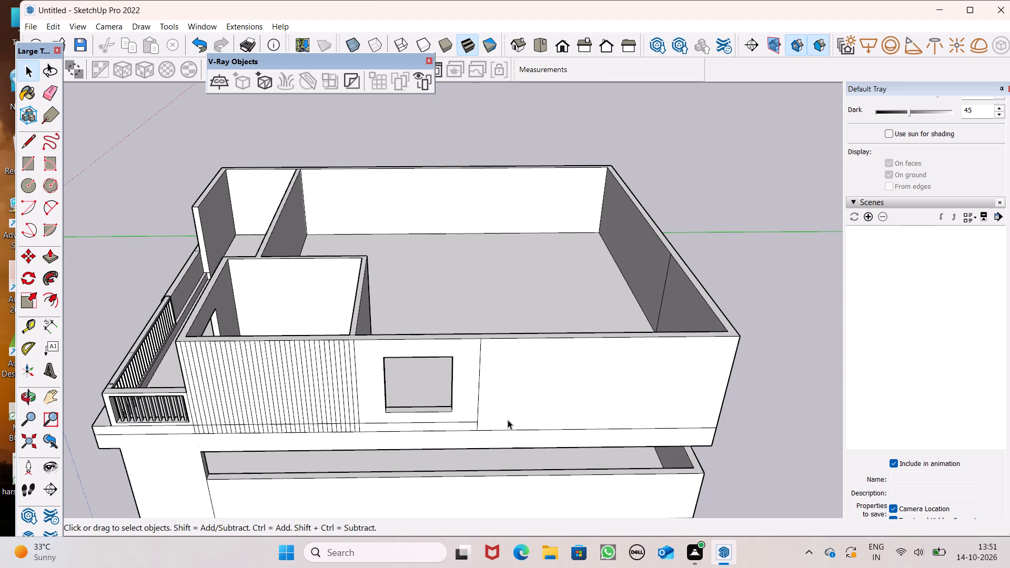
pyautogui.moveTo(508, 420); pyautogui.dragTo(508, 441, button='middle')
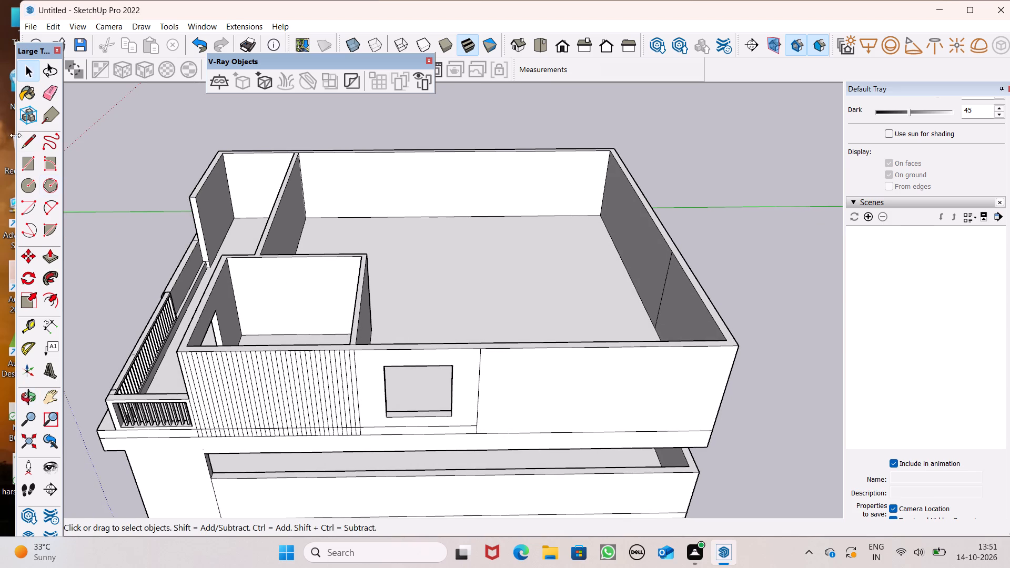
pyautogui.moveTo(32, 136); pyautogui.dragTo(41, 140)
pyautogui.click(34, 145)
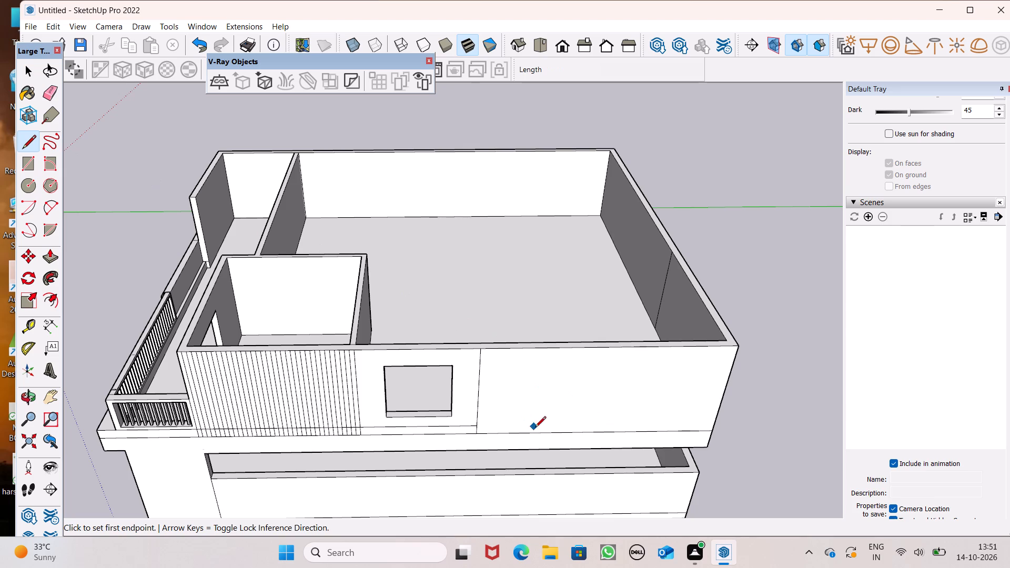
pyautogui.moveTo(546, 429); pyautogui.dragTo(545, 418)
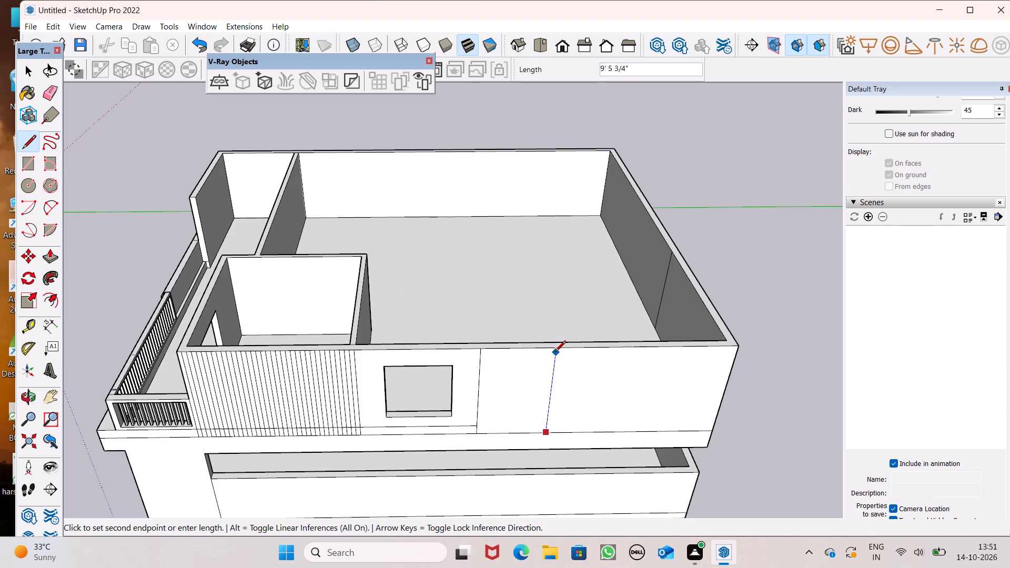
pyautogui.click(555, 351)
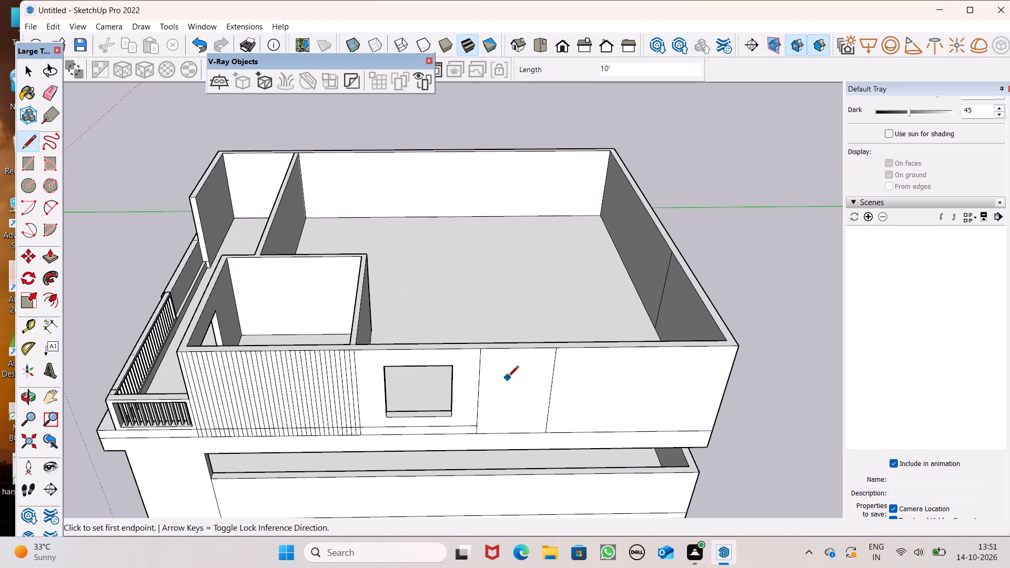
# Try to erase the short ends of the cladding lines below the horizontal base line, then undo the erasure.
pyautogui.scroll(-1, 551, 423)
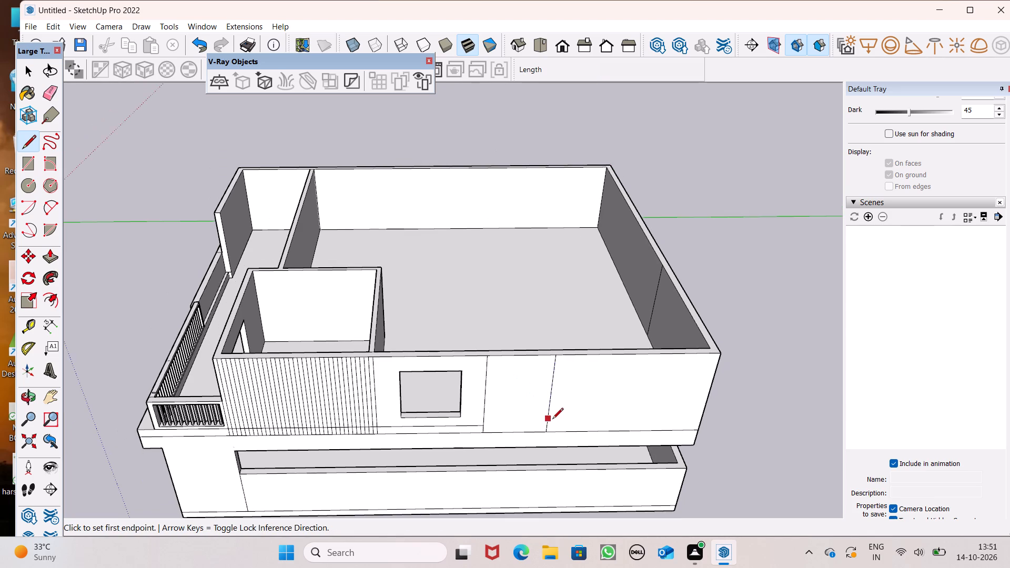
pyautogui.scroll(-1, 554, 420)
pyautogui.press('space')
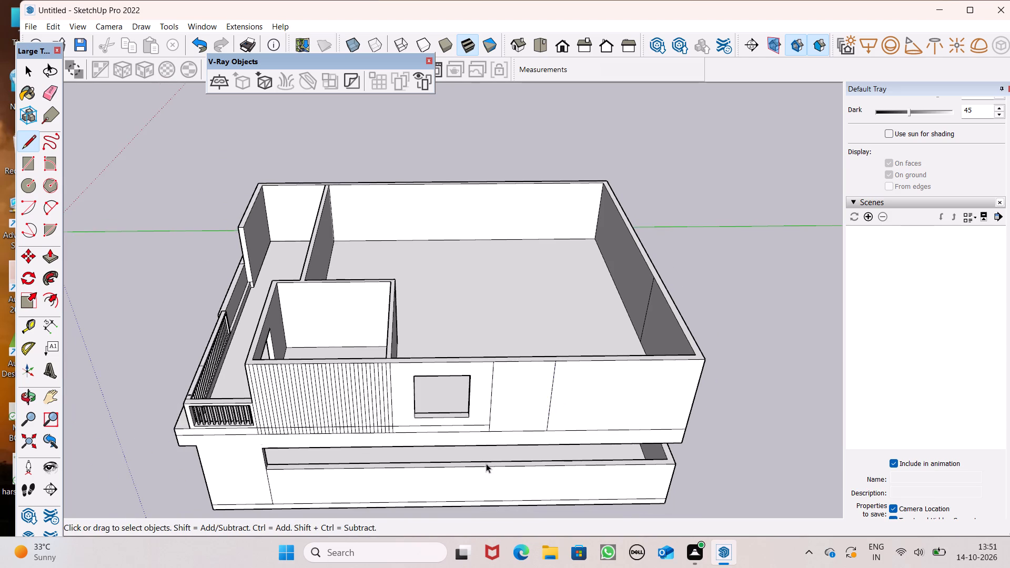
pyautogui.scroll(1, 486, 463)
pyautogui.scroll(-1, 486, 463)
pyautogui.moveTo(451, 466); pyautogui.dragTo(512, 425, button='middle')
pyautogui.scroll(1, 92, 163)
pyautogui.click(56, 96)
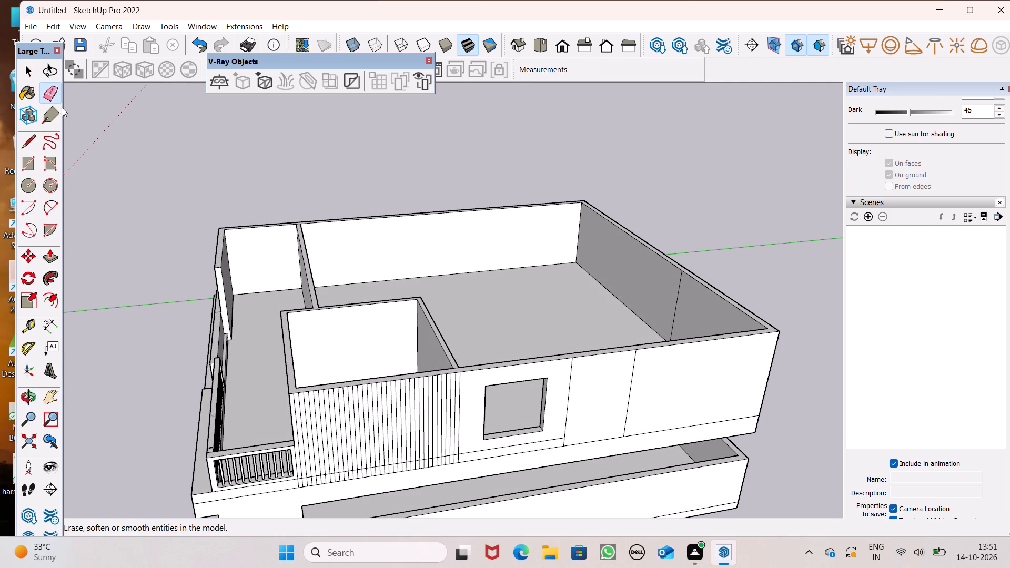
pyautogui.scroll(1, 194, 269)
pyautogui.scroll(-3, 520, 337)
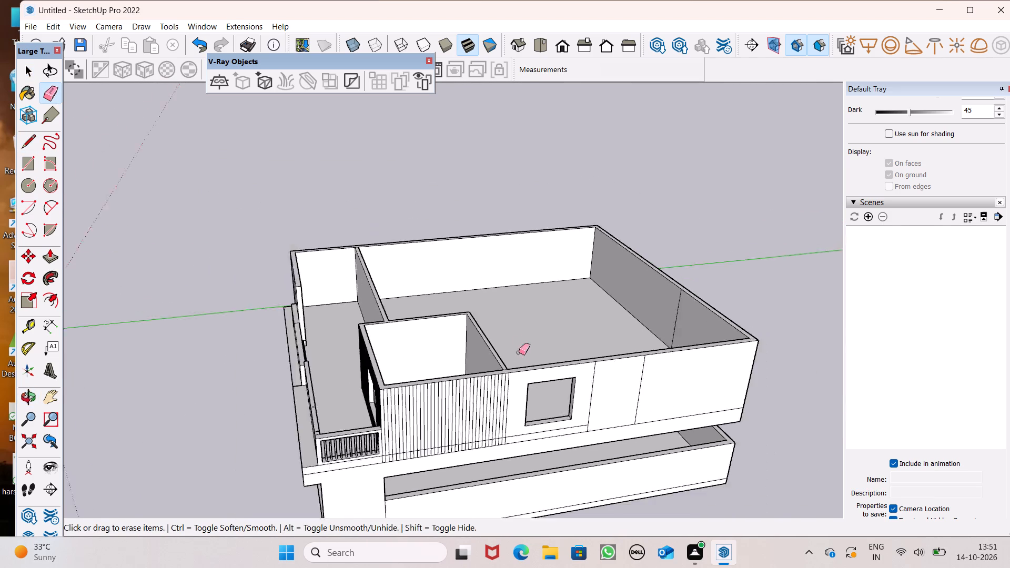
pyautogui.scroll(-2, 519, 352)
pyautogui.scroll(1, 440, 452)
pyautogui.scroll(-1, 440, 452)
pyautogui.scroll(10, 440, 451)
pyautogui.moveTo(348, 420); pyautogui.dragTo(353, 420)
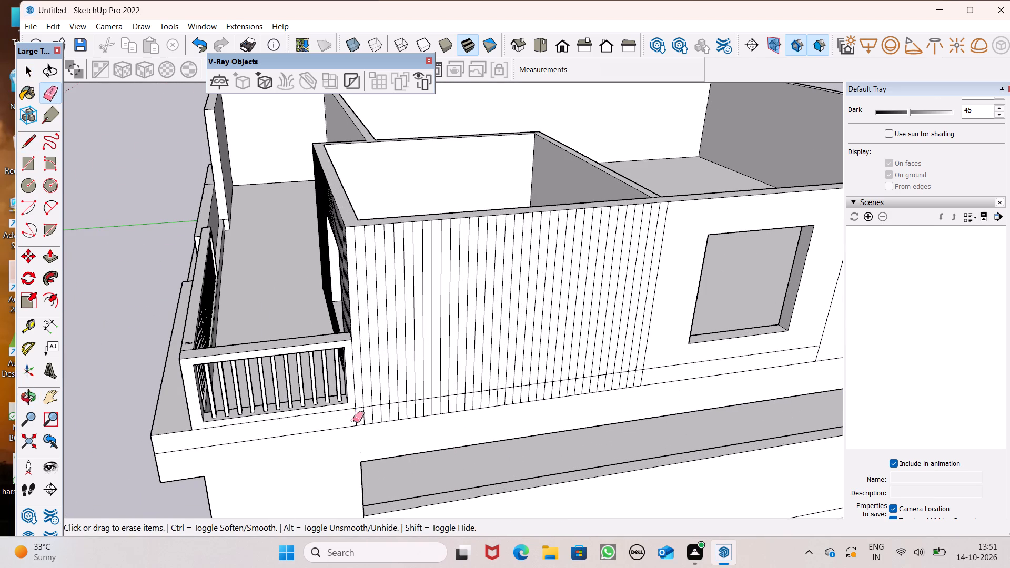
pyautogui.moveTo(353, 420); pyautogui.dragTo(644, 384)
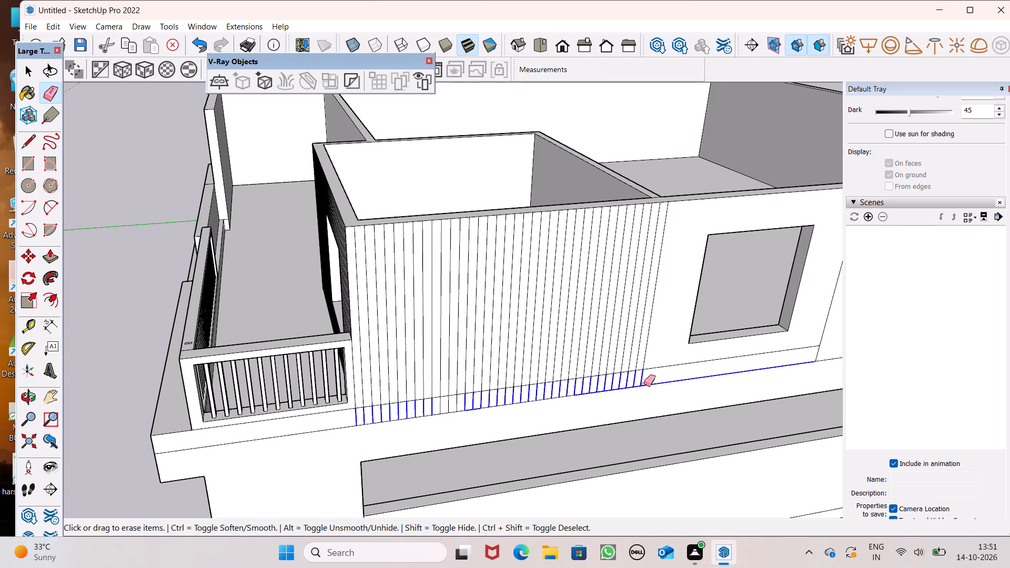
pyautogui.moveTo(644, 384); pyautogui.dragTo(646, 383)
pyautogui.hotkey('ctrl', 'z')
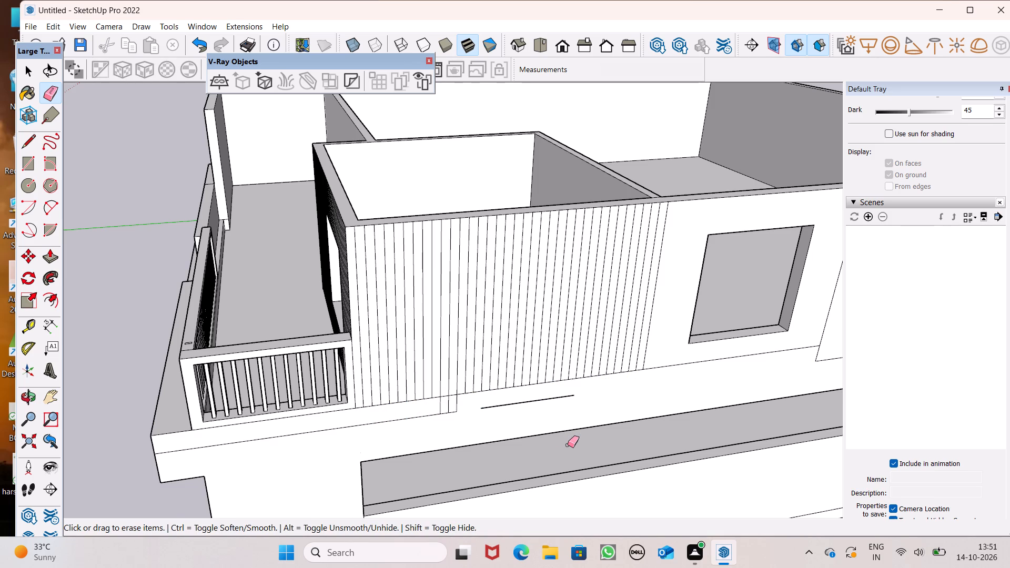
# Erase the short ends of all cladding lines between the horizontal base line and the wall's bottom edge.
pyautogui.scroll(6, 475, 412)
pyautogui.moveTo(241, 427); pyautogui.dragTo(304, 414)
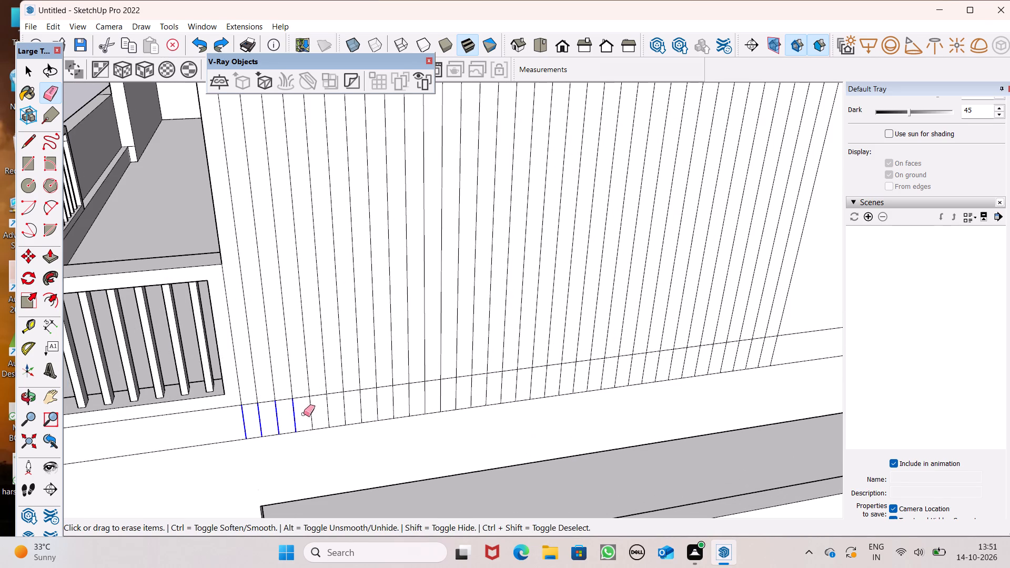
pyautogui.moveTo(304, 414); pyautogui.dragTo(615, 380)
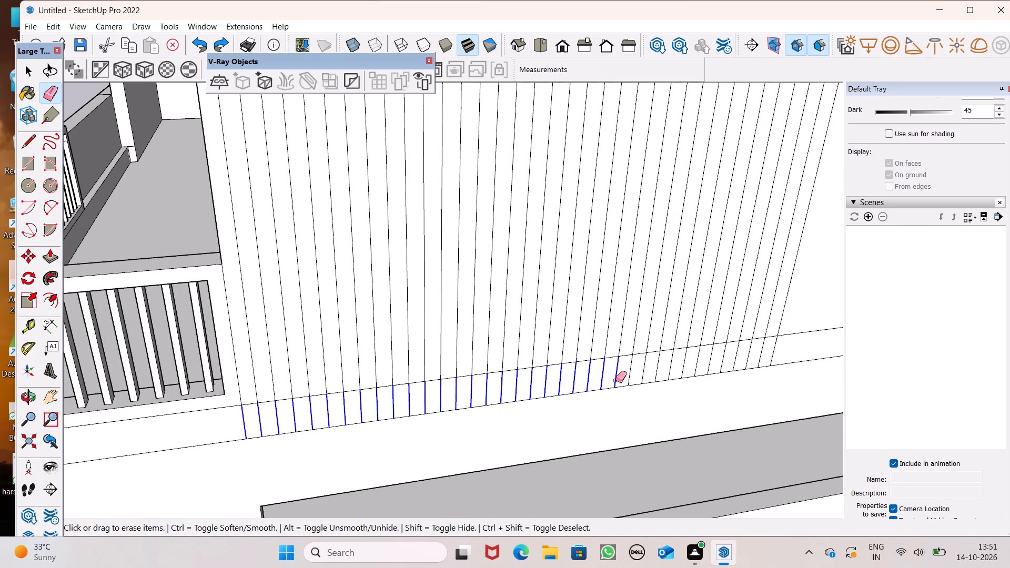
pyautogui.moveTo(615, 380); pyautogui.dragTo(779, 358)
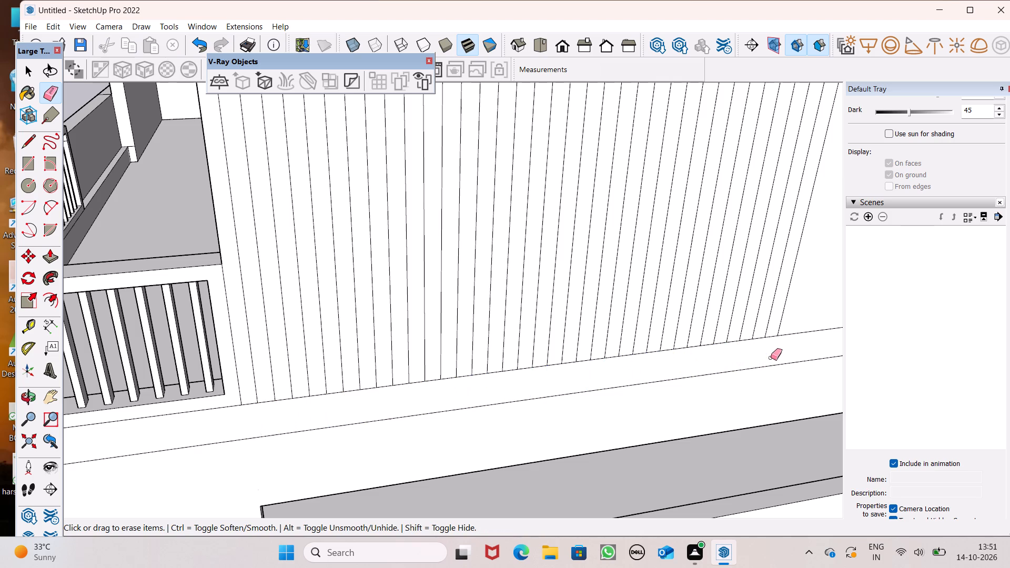
# Pull the base band below the balcony railing, cladding and window outward 4" to form a projecting ledge.
pyautogui.scroll(-9, 258, 456)
pyautogui.scroll(-4, 292, 430)
pyautogui.moveTo(476, 458); pyautogui.dragTo(478, 454, button='middle')
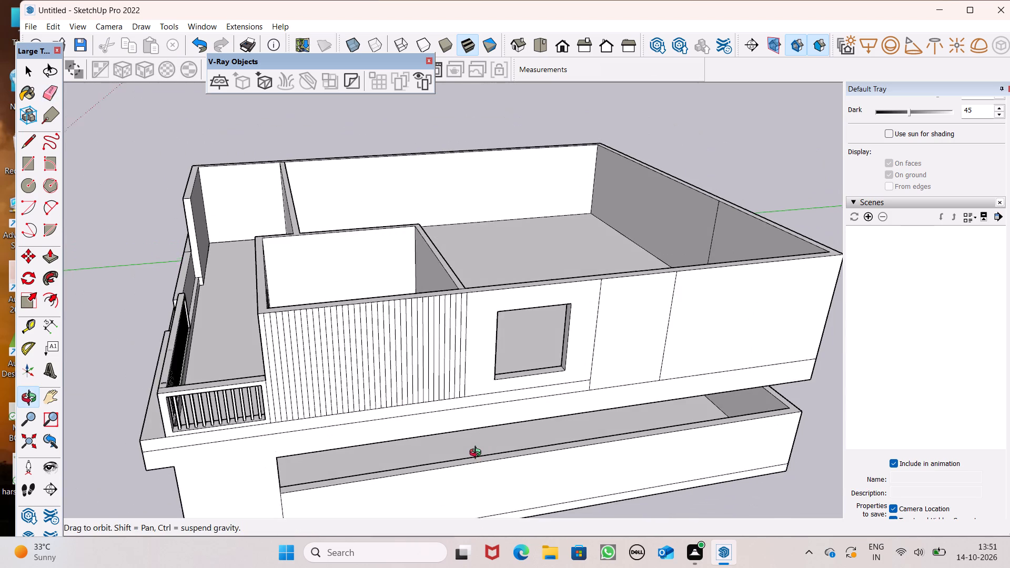
pyautogui.scroll(1, 478, 454)
pyautogui.moveTo(478, 454); pyautogui.dragTo(479, 447, button='middle')
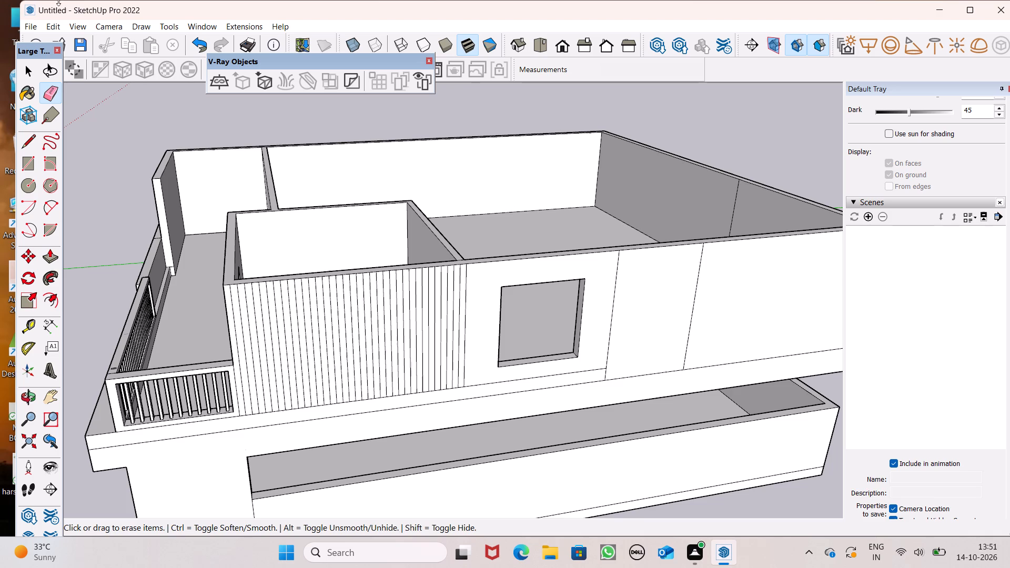
pyautogui.scroll(-4, 401, 203)
pyautogui.scroll(1, 498, 269)
pyautogui.moveTo(498, 269); pyautogui.dragTo(492, 299, button='middle')
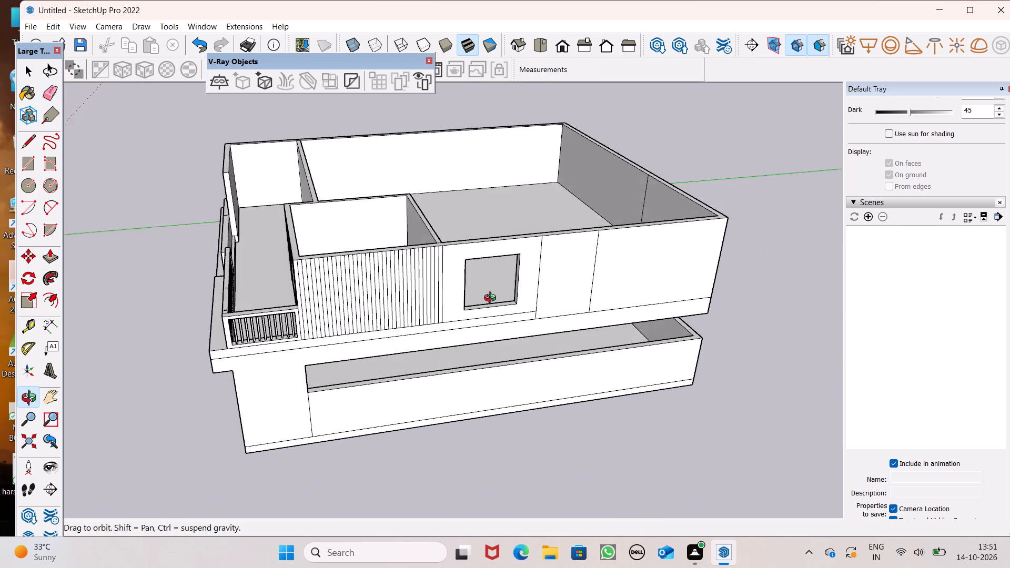
pyautogui.moveTo(492, 299); pyautogui.dragTo(506, 339, button='middle')
pyautogui.scroll(1, 433, 367)
pyautogui.moveTo(433, 367); pyautogui.dragTo(433, 322, button='middle')
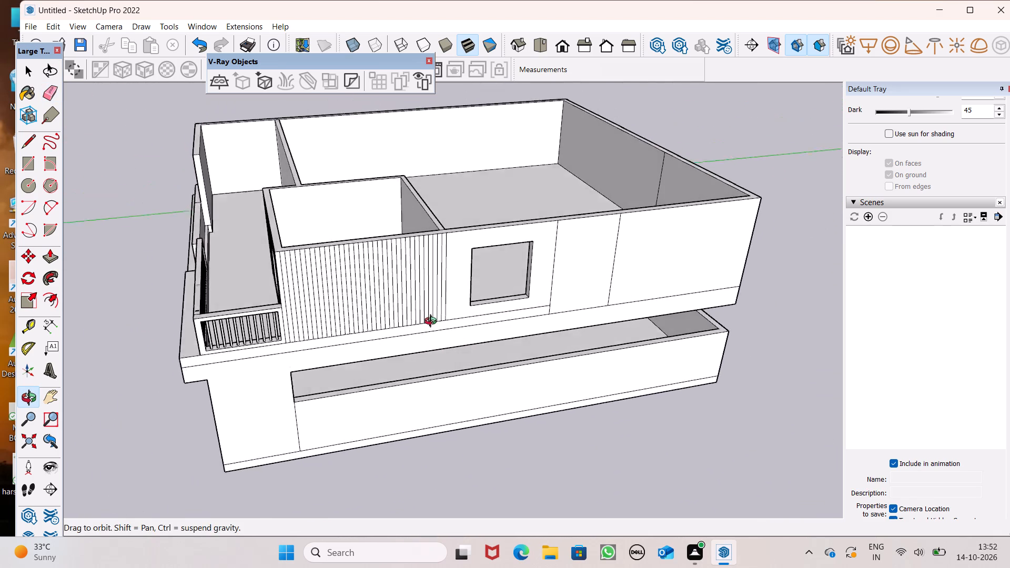
pyautogui.moveTo(433, 322); pyautogui.dragTo(458, 249, button='middle')
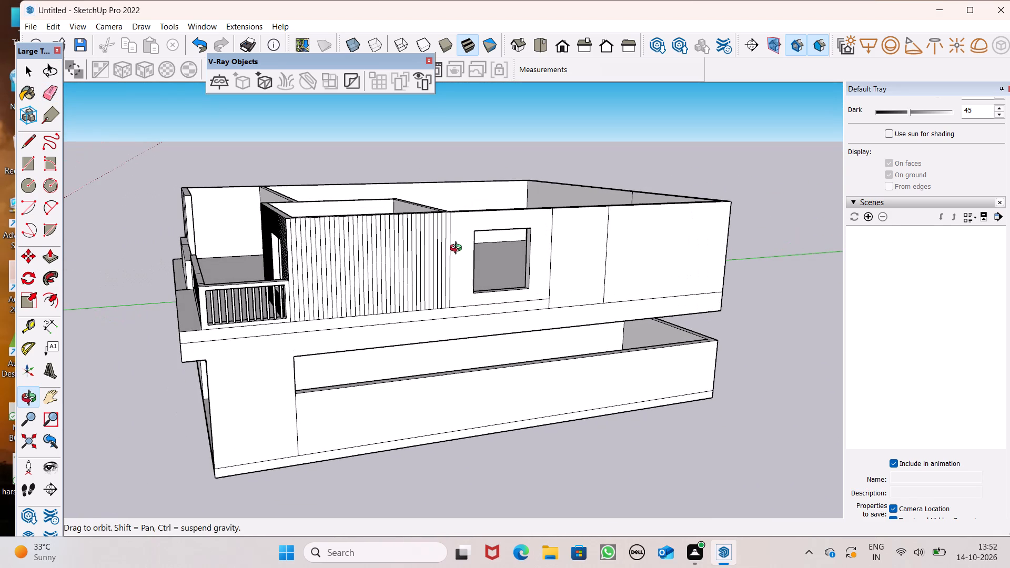
pyautogui.moveTo(458, 249); pyautogui.dragTo(509, 241, button='middle')
pyautogui.click(51, 252)
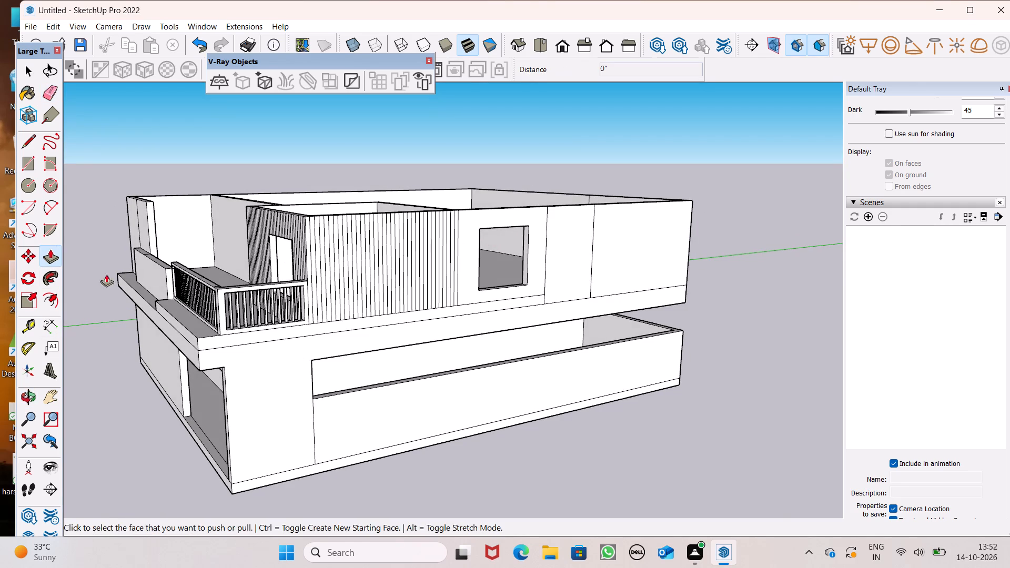
pyautogui.moveTo(178, 303); pyautogui.dragTo(239, 322, button='middle')
pyautogui.scroll(5, 239, 322)
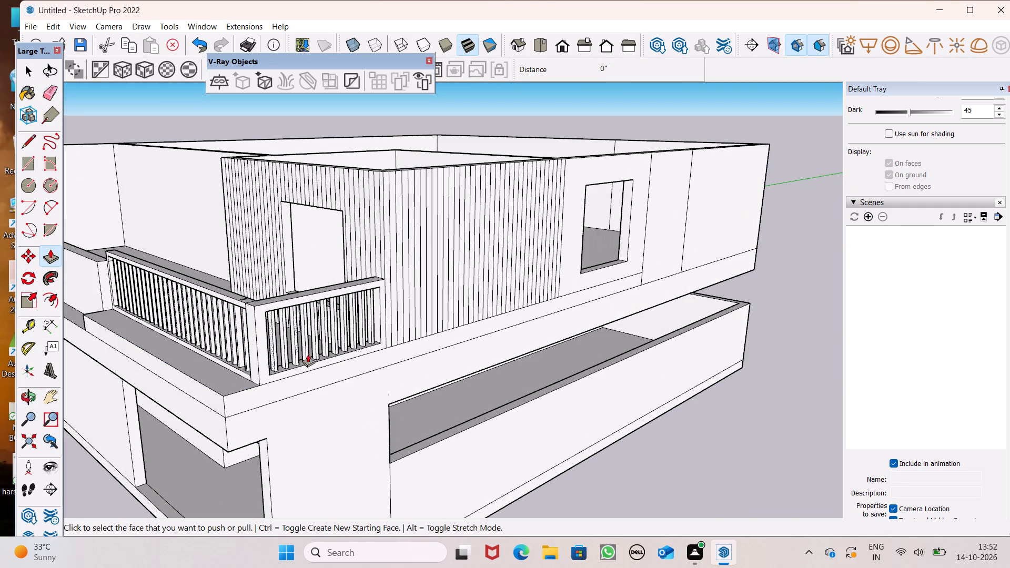
pyautogui.scroll(4, 336, 358)
pyautogui.moveTo(341, 374); pyautogui.dragTo(346, 377)
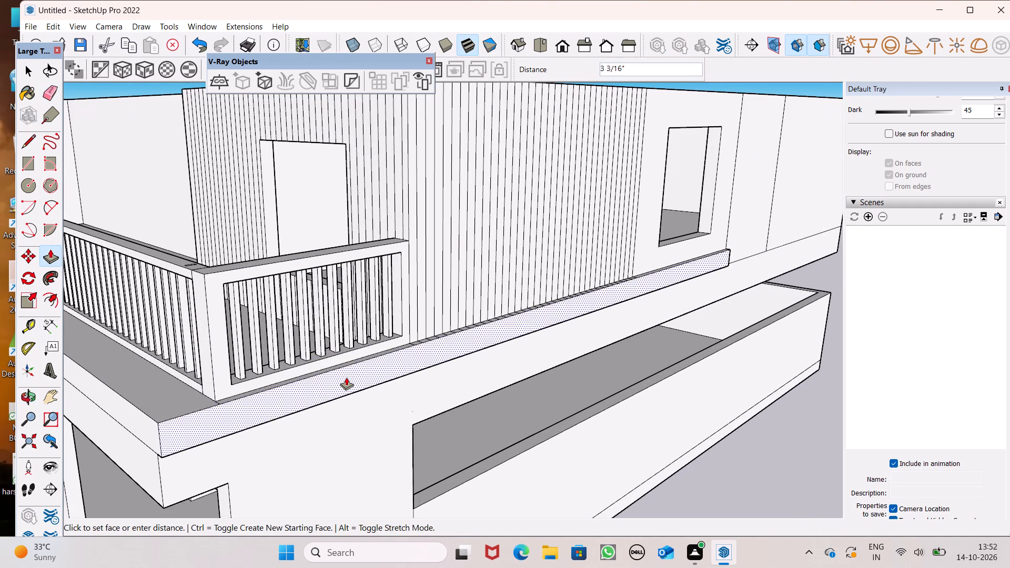
pyautogui.moveTo(346, 377); pyautogui.dragTo(348, 377)
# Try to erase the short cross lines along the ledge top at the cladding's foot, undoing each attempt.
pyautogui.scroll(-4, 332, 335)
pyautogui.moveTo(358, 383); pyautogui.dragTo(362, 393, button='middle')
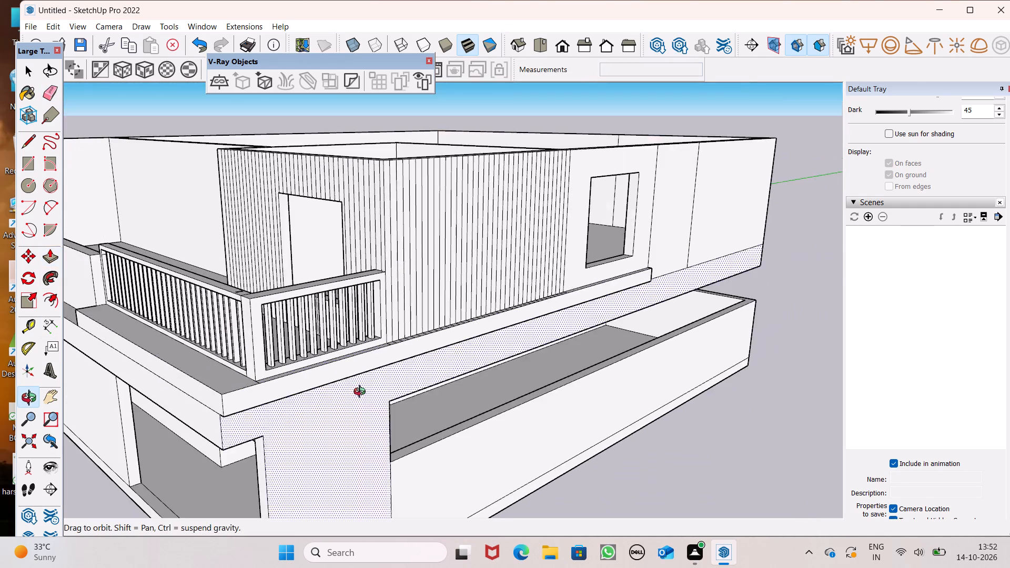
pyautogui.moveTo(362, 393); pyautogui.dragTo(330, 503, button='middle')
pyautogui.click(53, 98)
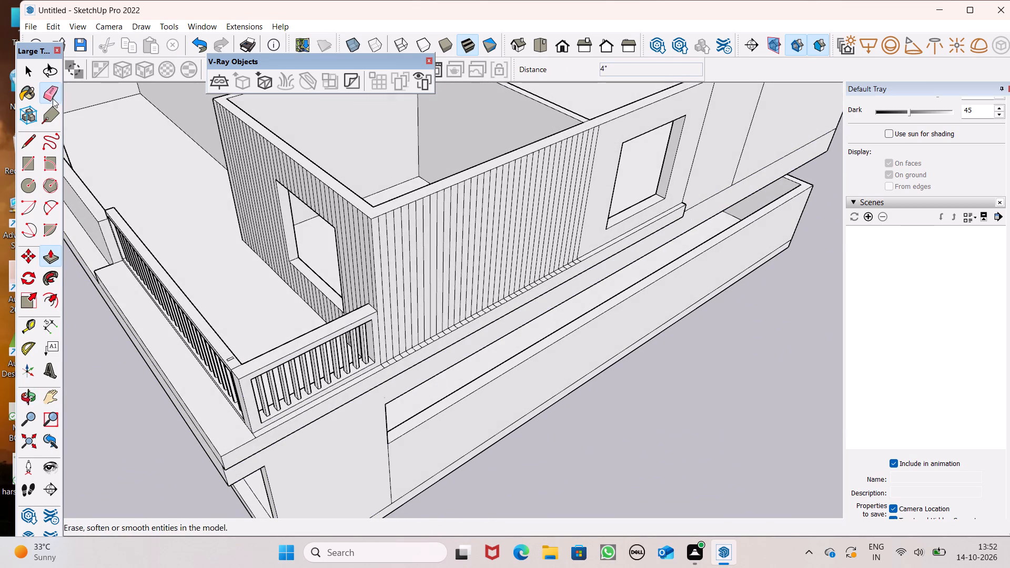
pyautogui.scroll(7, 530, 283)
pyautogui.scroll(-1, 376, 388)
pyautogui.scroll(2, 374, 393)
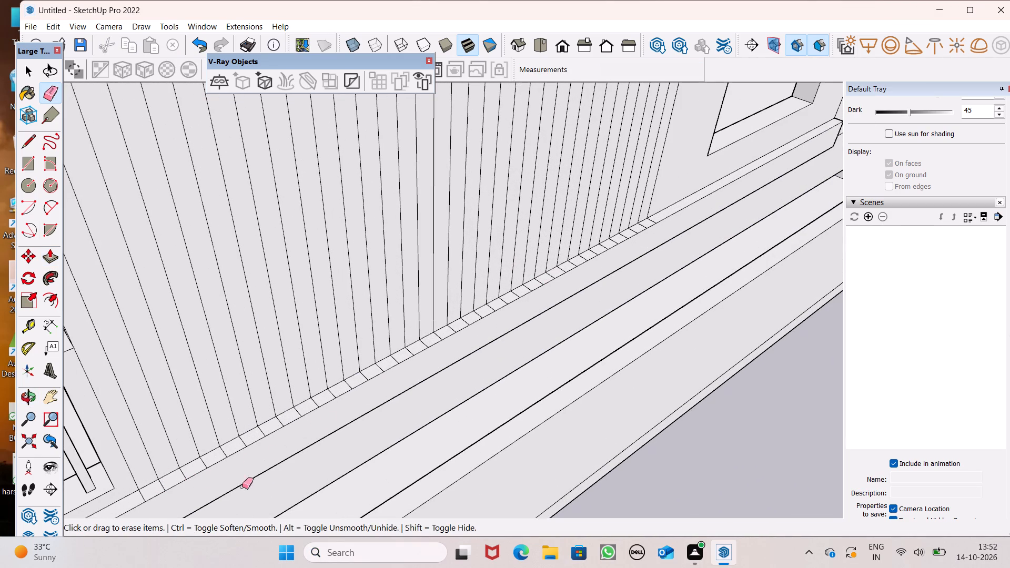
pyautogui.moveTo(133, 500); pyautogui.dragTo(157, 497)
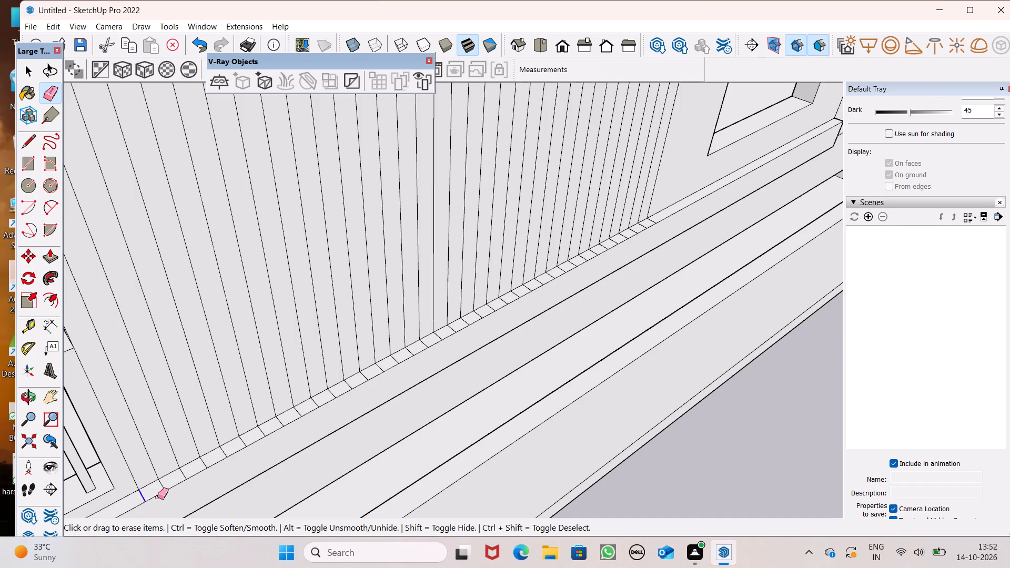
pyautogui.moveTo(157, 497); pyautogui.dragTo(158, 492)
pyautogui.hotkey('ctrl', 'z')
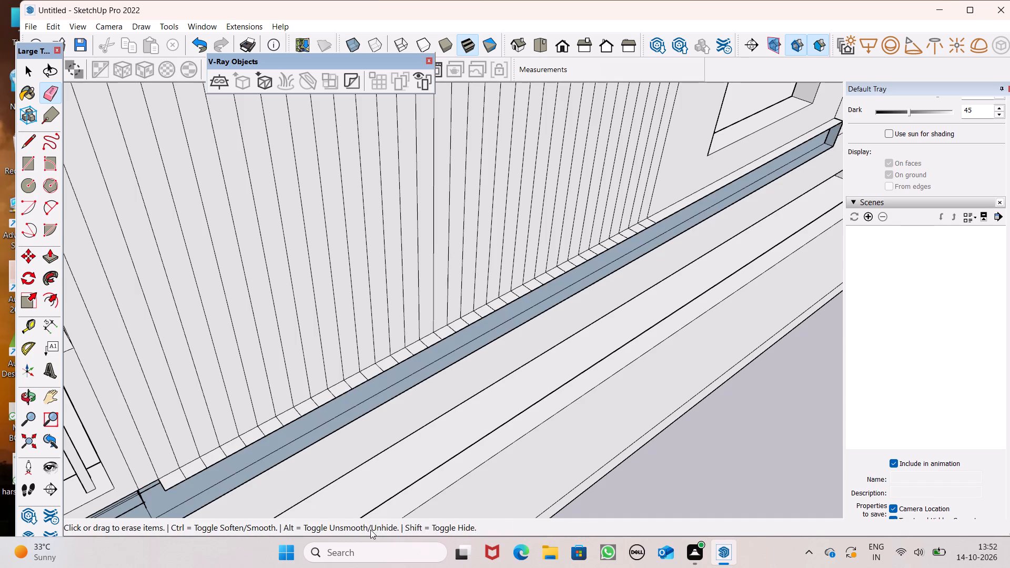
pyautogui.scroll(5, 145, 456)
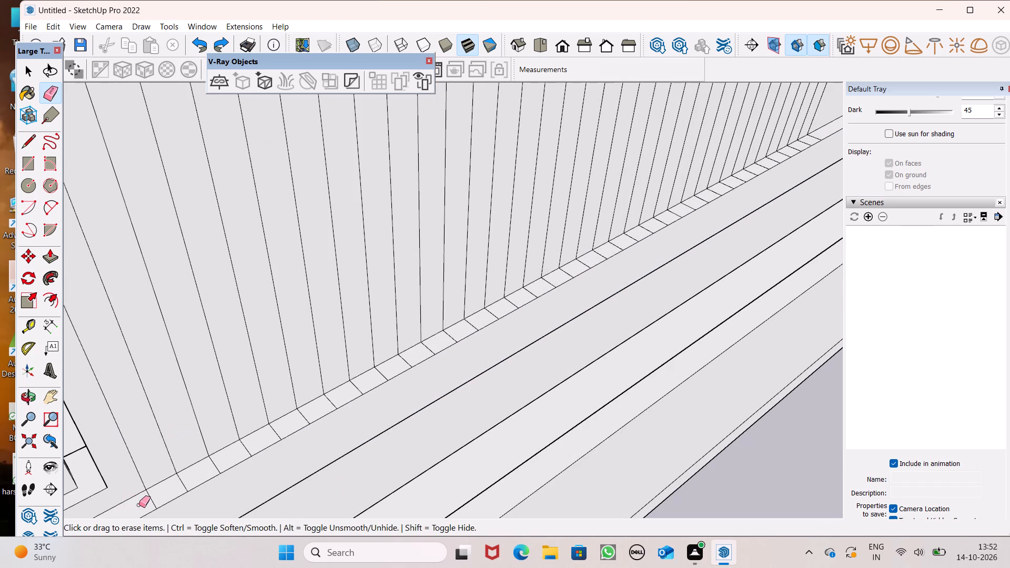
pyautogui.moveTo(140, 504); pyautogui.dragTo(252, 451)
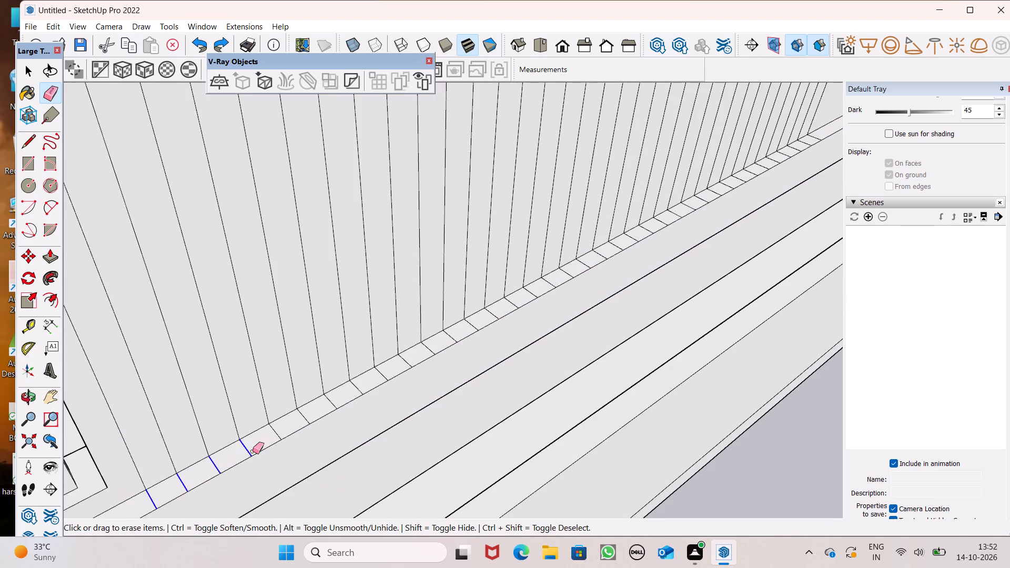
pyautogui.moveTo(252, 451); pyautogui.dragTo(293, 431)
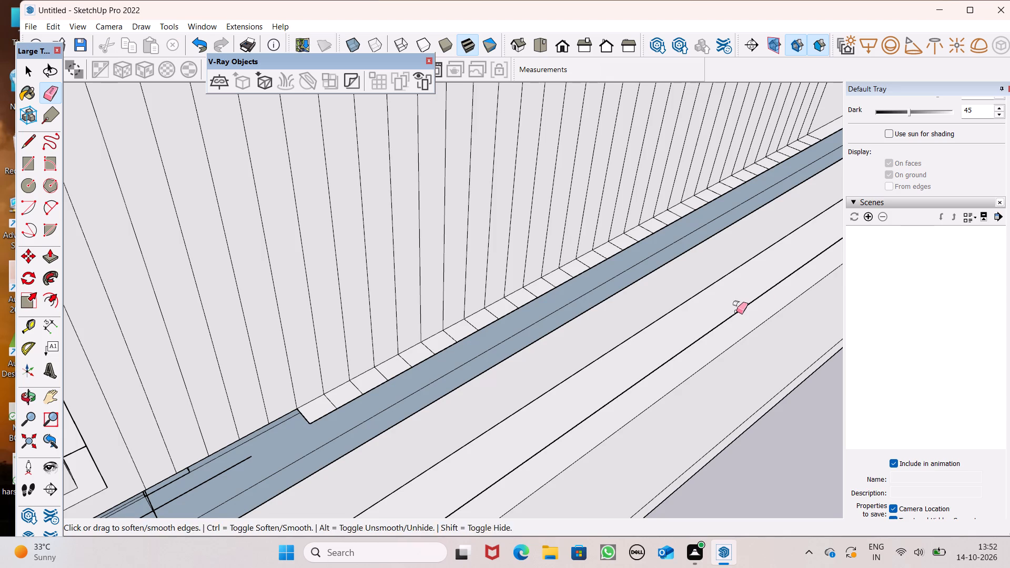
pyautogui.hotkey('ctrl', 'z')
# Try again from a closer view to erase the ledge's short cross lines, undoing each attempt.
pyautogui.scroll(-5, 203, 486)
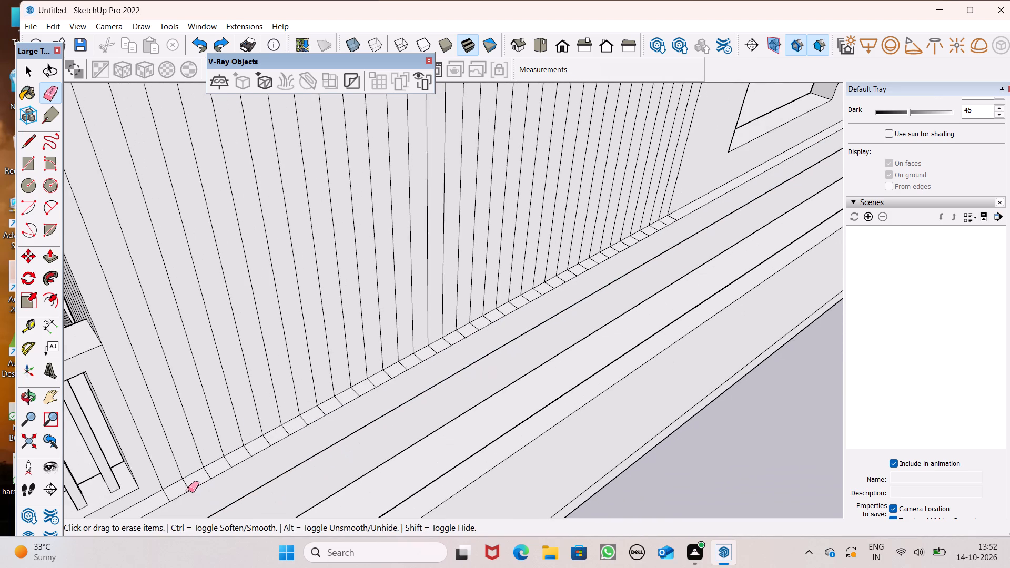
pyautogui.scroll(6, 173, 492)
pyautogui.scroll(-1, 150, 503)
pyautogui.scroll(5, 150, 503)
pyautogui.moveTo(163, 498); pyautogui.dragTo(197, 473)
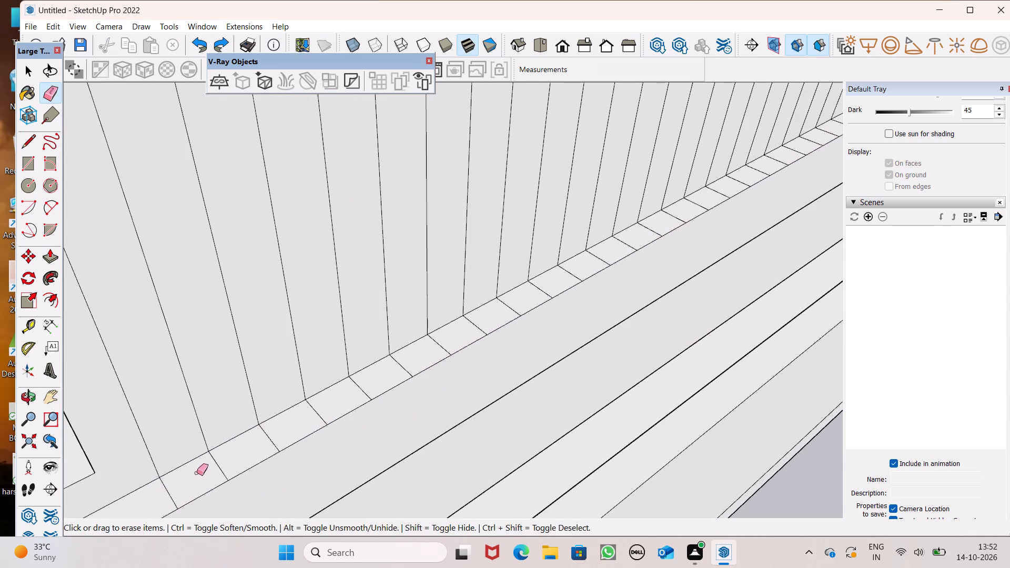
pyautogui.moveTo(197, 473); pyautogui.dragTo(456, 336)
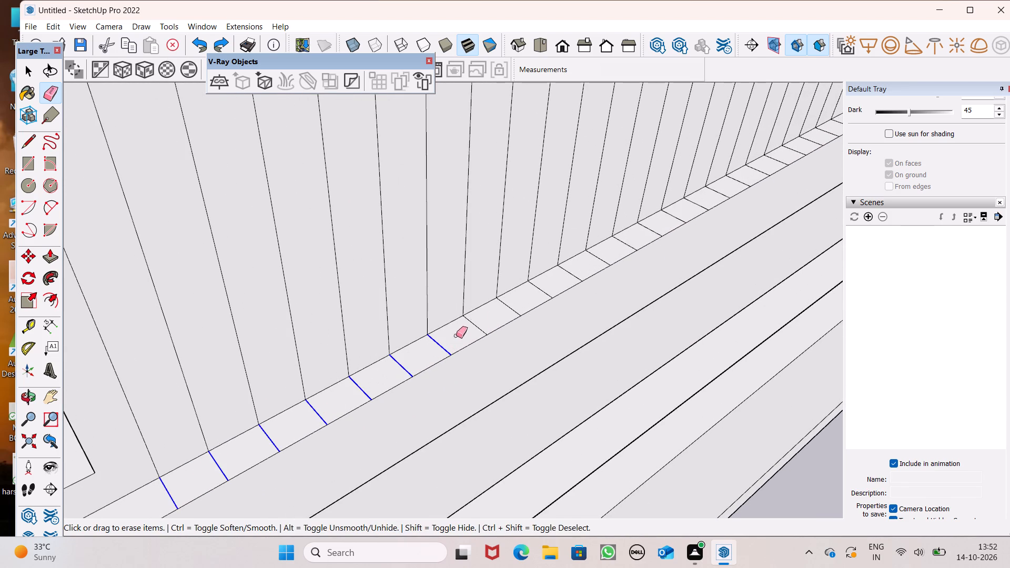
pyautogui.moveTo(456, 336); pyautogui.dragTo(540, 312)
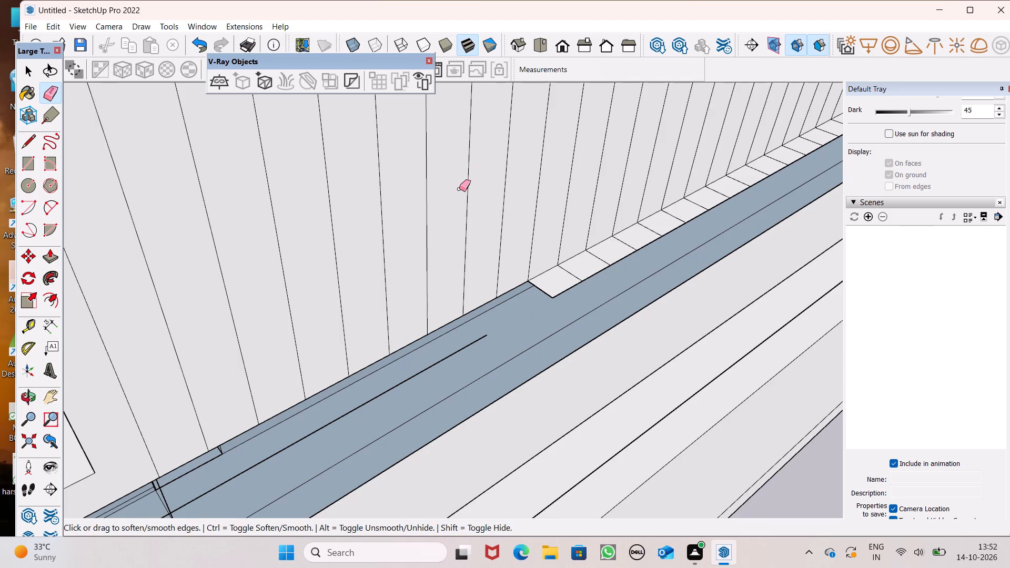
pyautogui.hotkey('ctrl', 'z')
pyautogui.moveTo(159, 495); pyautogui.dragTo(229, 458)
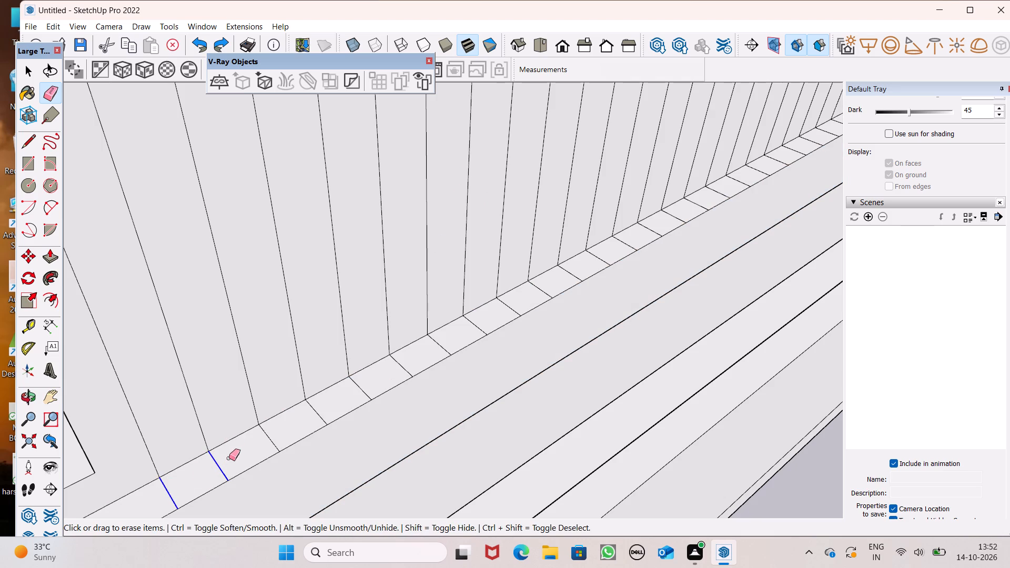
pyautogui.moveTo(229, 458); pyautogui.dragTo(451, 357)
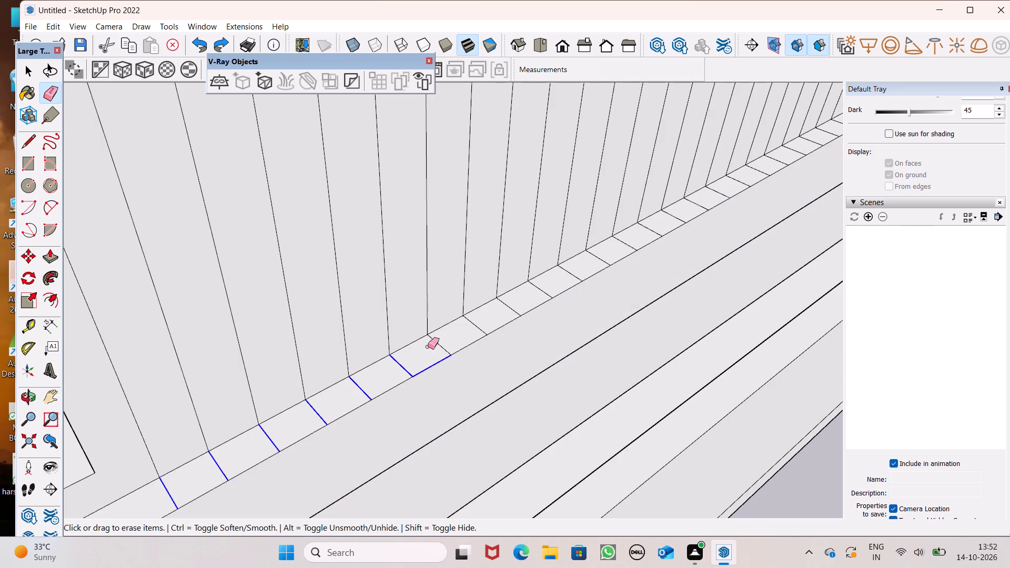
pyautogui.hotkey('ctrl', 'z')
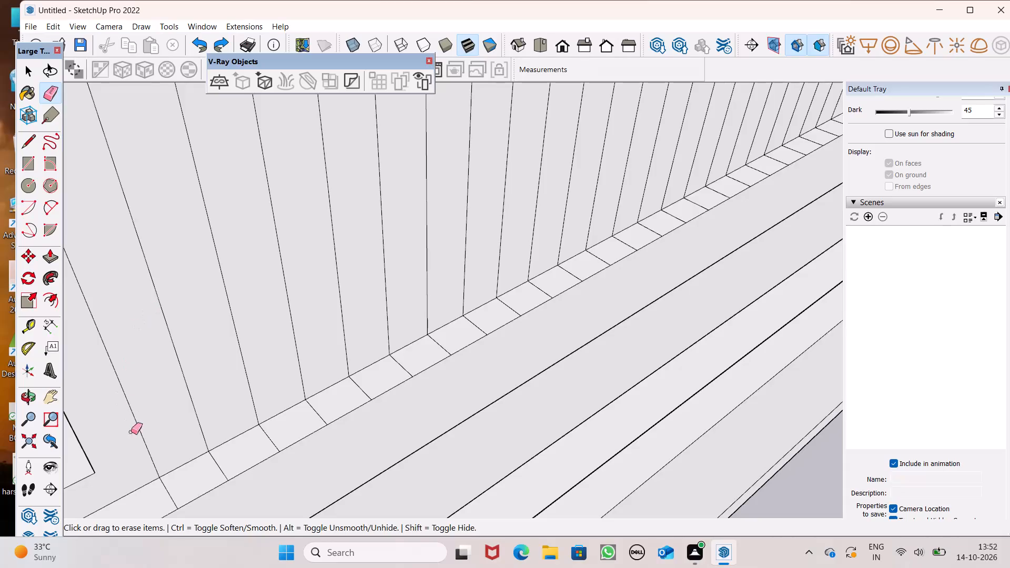
# Erase the short cross lines on the ledge top along the cladding's first stretch beside the balcony railing.
pyautogui.moveTo(154, 494); pyautogui.dragTo(310, 414)
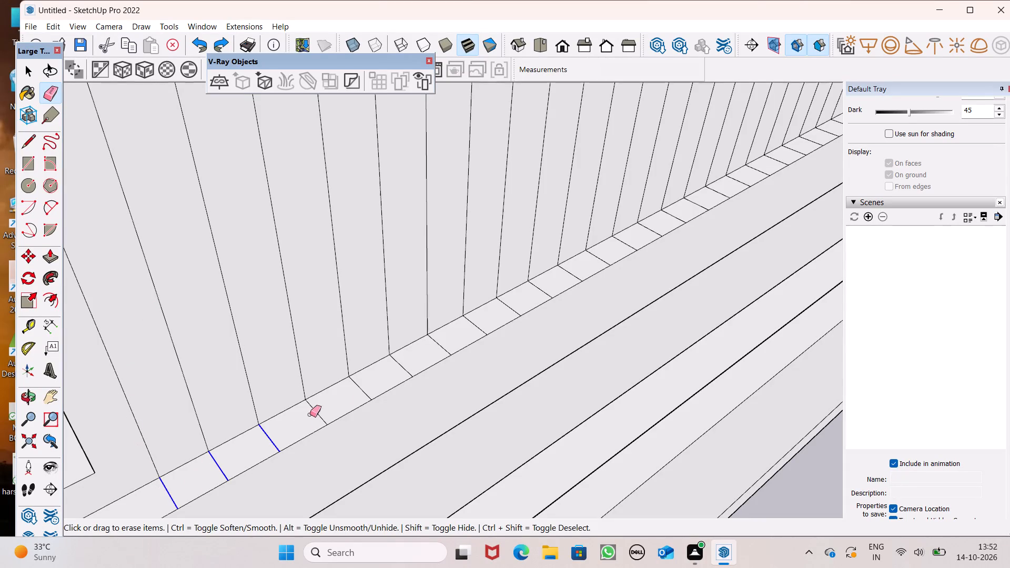
pyautogui.moveTo(310, 414); pyautogui.dragTo(591, 259)
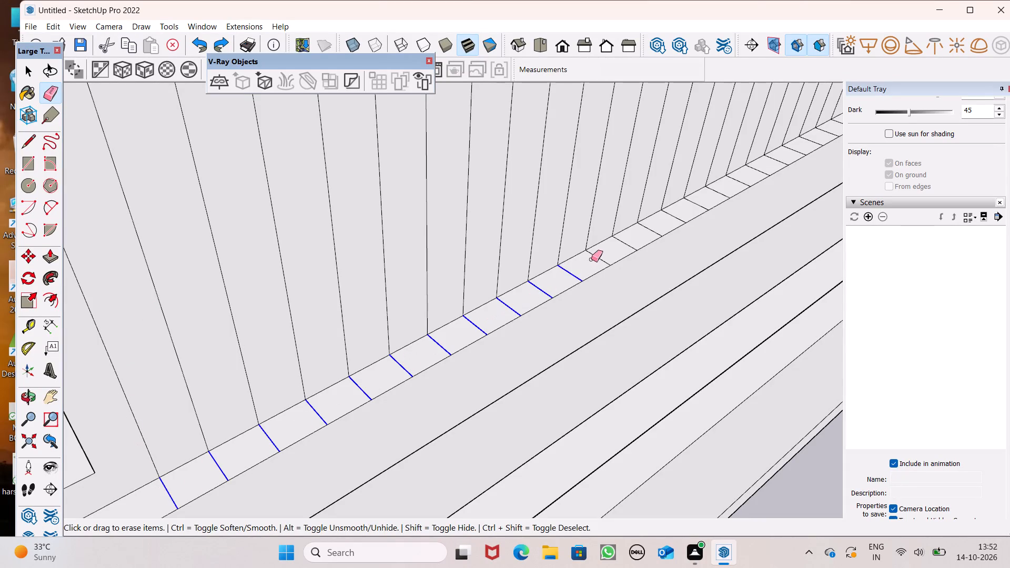
pyautogui.moveTo(591, 259); pyautogui.dragTo(594, 257)
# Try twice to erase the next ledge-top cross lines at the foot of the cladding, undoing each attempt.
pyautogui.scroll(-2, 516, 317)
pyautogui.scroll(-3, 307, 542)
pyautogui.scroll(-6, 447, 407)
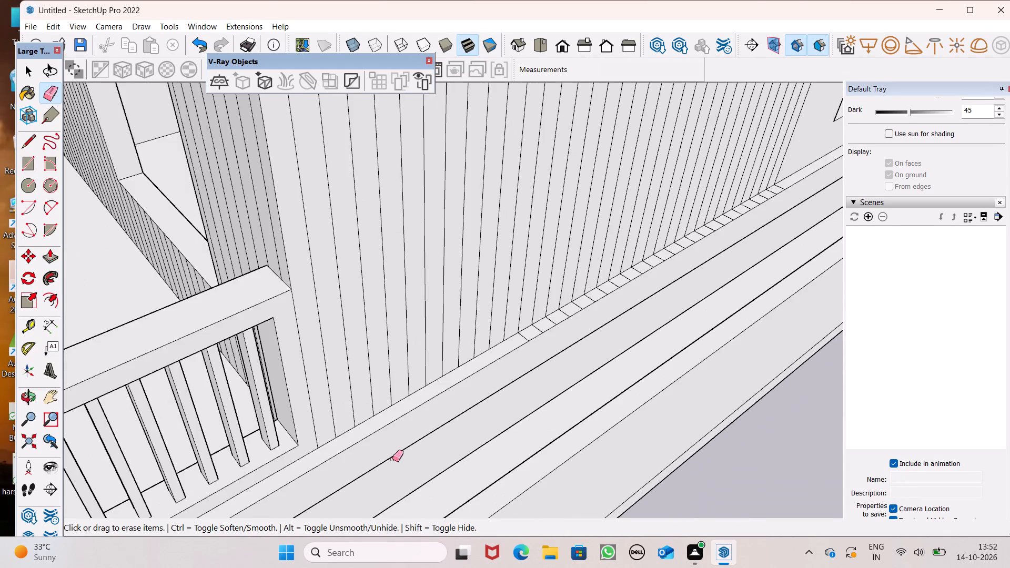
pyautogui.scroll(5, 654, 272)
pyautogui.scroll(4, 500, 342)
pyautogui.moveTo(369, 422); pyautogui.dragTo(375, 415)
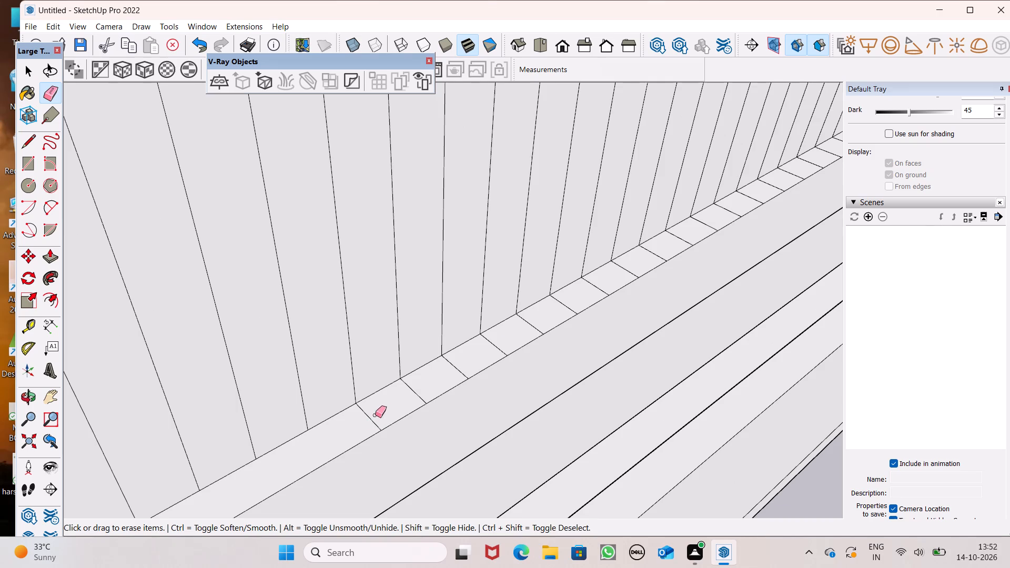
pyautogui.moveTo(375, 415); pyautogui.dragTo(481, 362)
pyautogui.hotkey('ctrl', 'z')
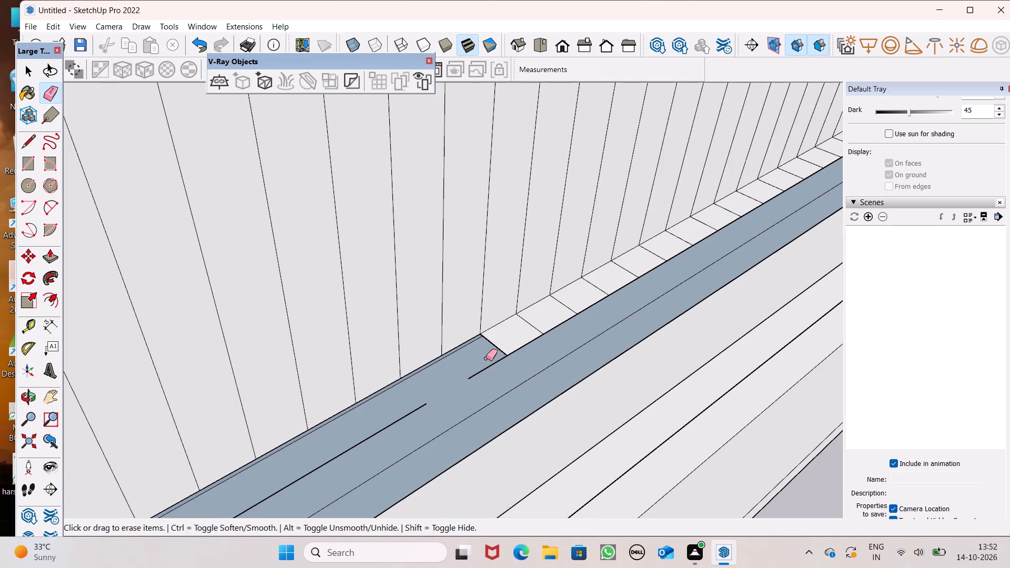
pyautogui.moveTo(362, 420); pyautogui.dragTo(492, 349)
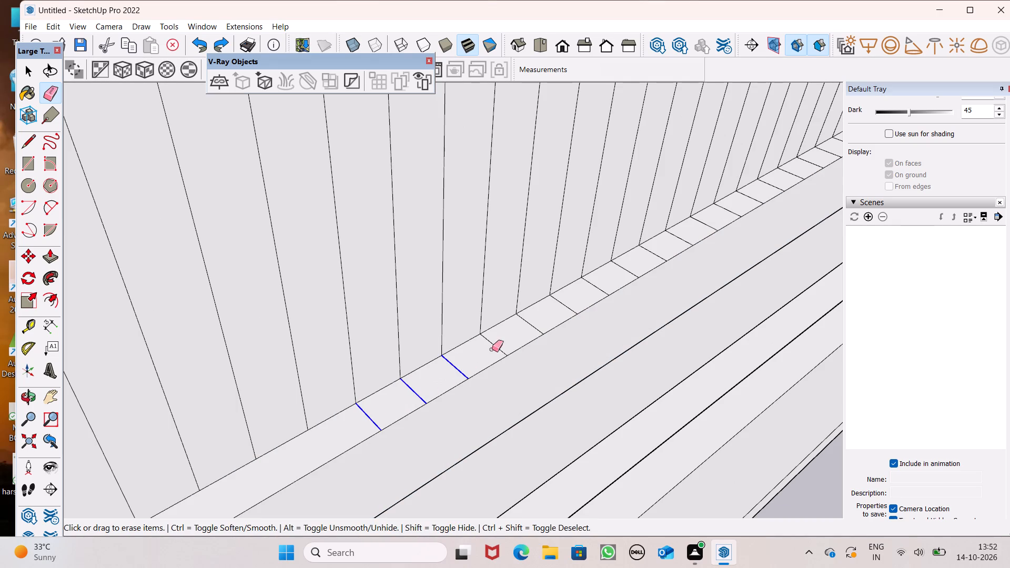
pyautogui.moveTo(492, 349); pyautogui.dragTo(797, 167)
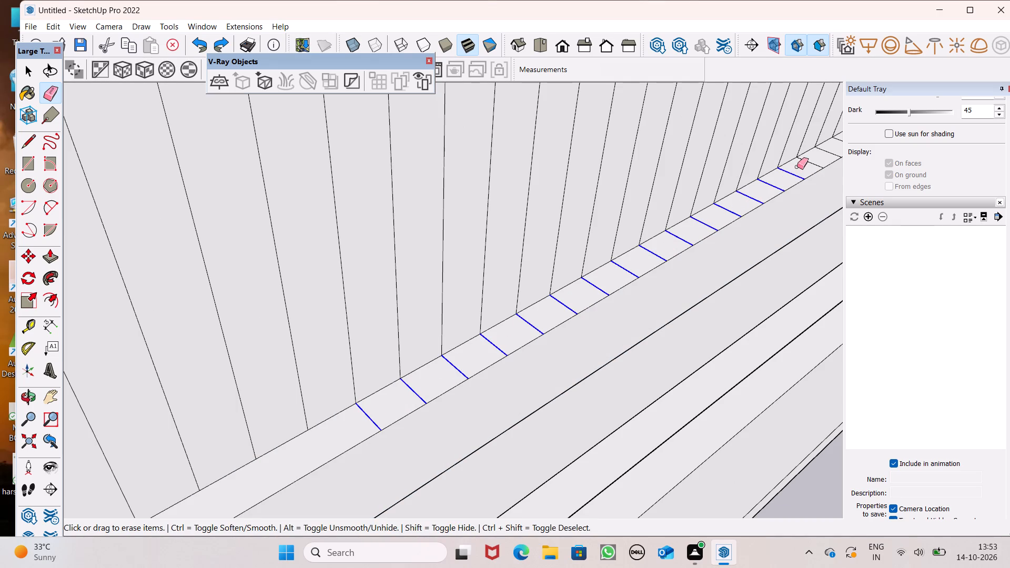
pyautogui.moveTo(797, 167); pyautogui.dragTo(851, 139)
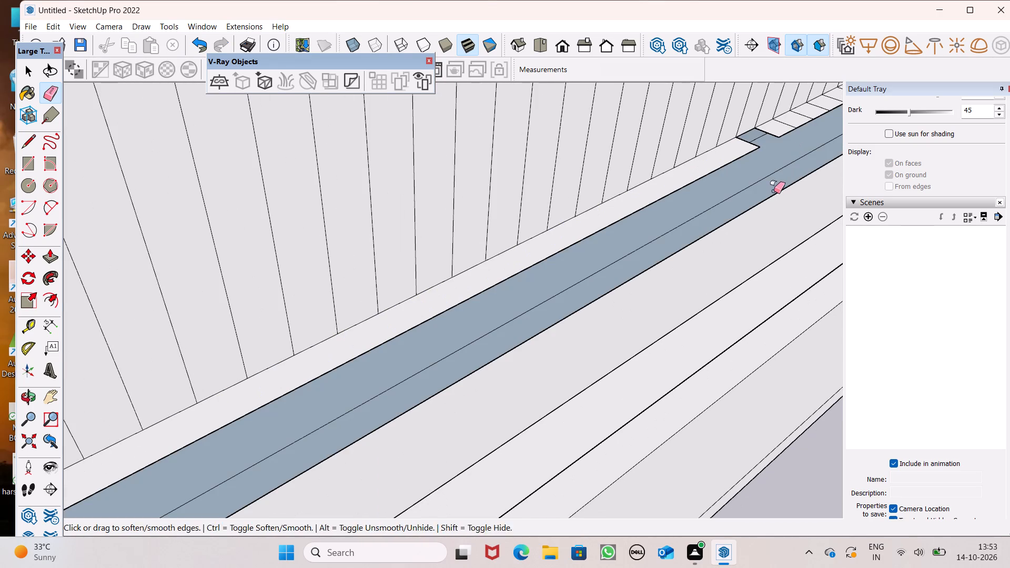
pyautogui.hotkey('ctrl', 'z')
# Erase the next five ledge-top cross lines beyond the already cleaned stretch of the cladding base.
pyautogui.scroll(-4, 653, 244)
pyautogui.scroll(6, 454, 289)
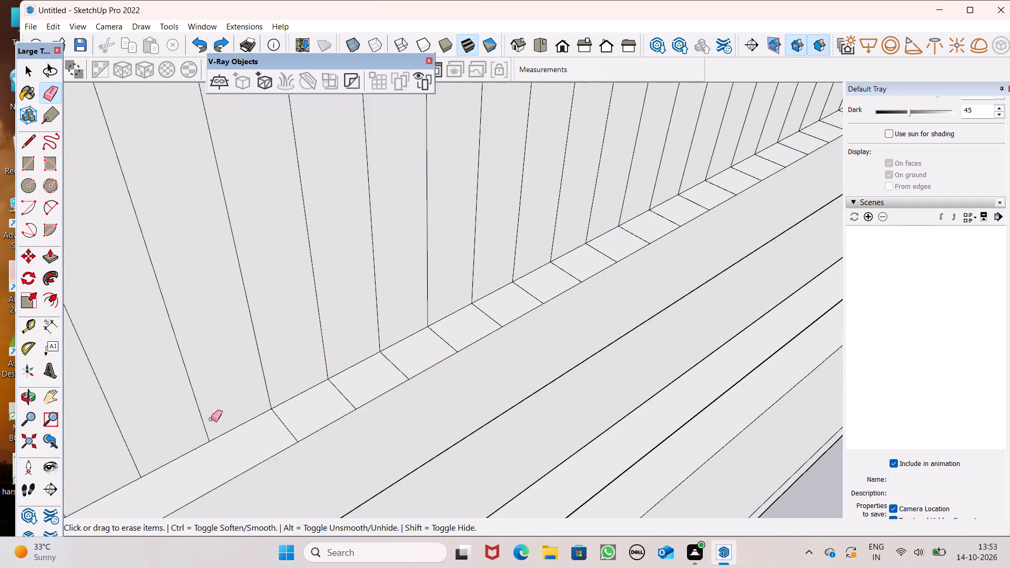
pyautogui.scroll(6, 293, 412)
pyautogui.moveTo(284, 432); pyautogui.dragTo(653, 252)
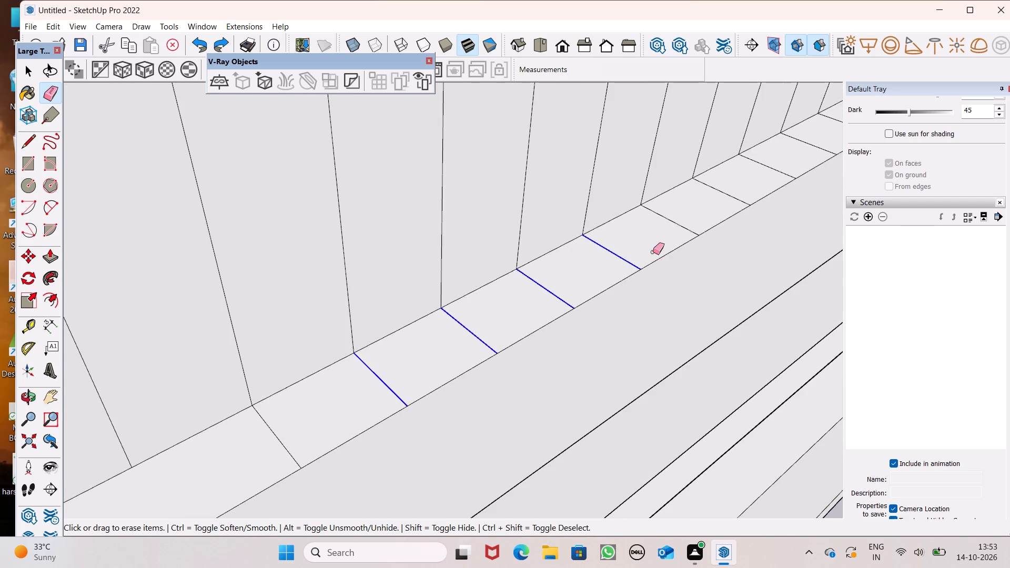
pyautogui.moveTo(653, 252); pyautogui.dragTo(653, 253)
pyautogui.moveTo(345, 398); pyautogui.dragTo(249, 451)
pyautogui.moveTo(265, 432); pyautogui.dragTo(284, 430)
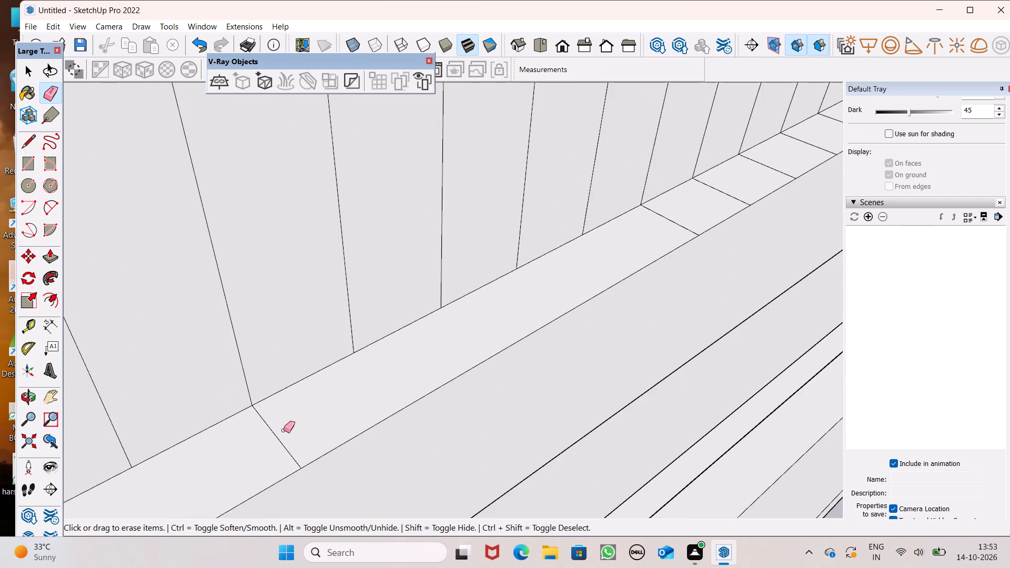
pyautogui.moveTo(284, 430); pyautogui.dragTo(288, 429)
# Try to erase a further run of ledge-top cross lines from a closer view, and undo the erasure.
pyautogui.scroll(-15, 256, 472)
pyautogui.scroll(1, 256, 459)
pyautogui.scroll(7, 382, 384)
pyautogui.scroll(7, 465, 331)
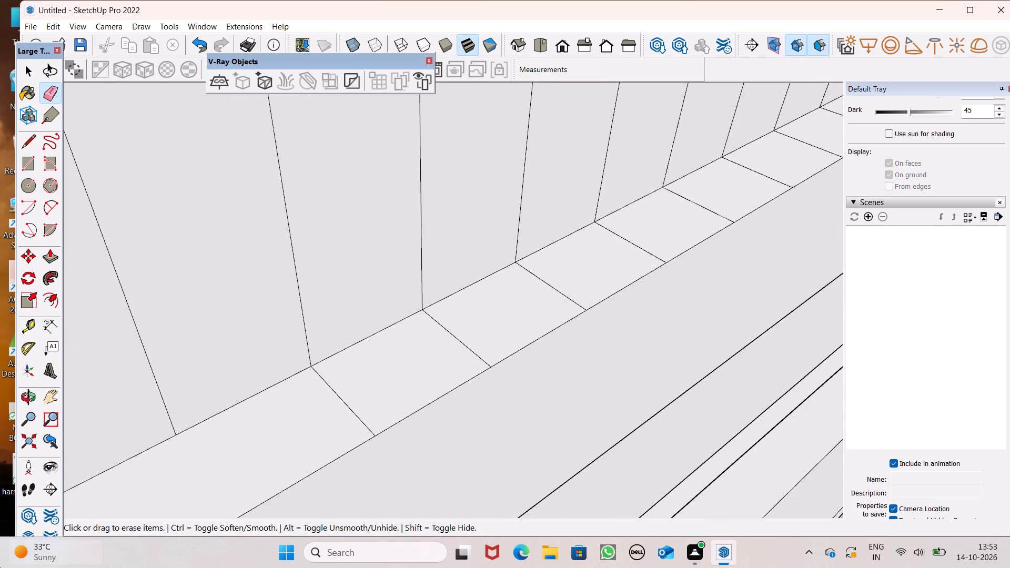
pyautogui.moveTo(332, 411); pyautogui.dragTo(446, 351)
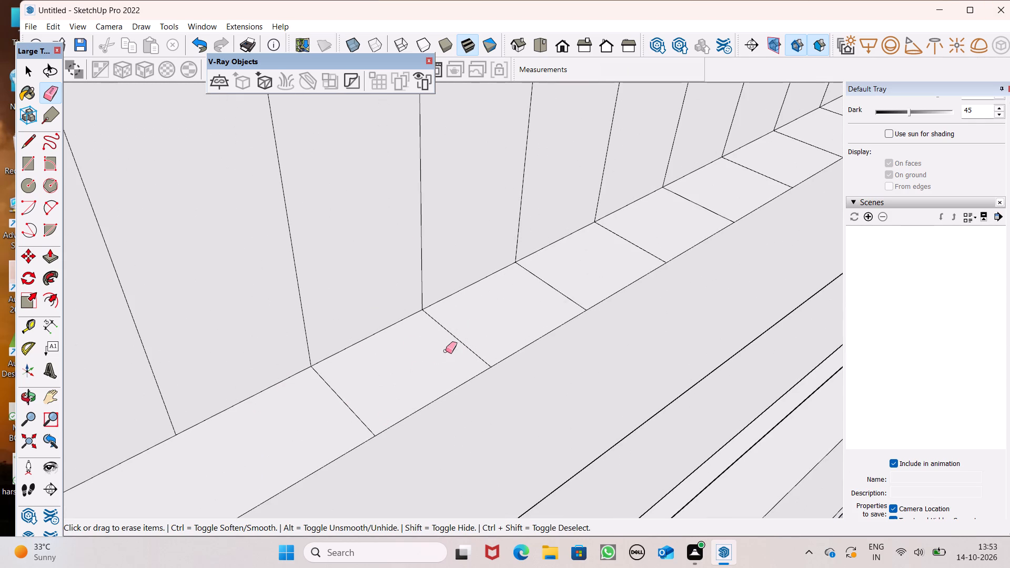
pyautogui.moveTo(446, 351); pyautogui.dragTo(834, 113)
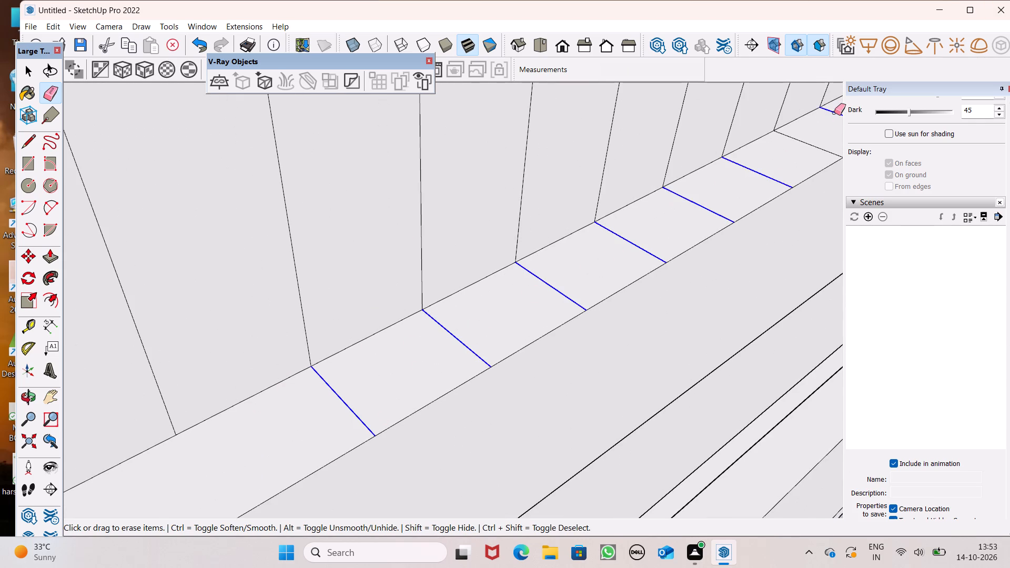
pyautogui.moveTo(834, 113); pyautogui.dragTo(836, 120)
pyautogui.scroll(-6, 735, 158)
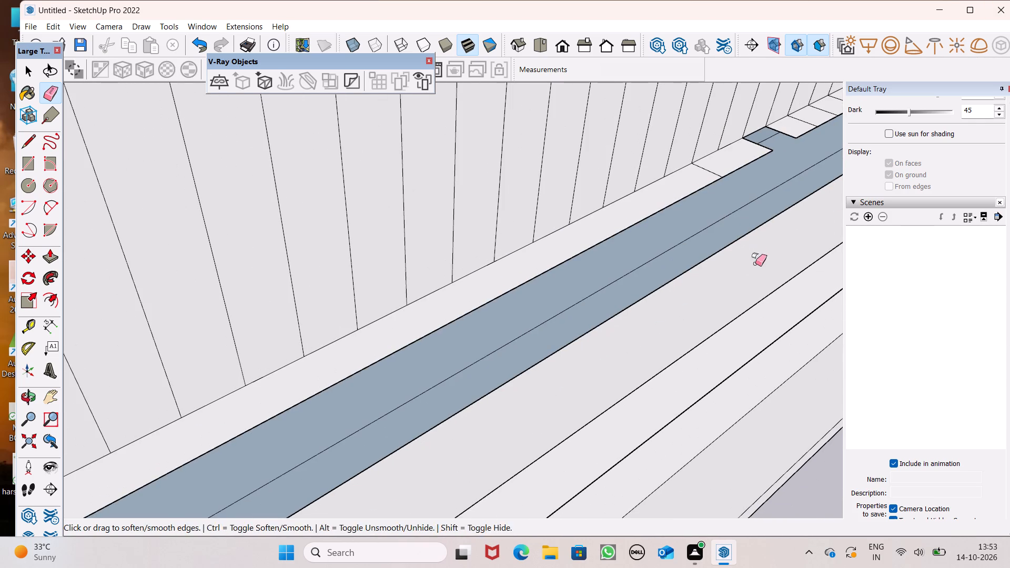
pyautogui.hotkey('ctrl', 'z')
# Erase the following run of cross lines along the ledge top at the middle of the cladding.
pyautogui.scroll(-3, 690, 230)
pyautogui.scroll(1, 454, 269)
pyautogui.scroll(-5, 311, 261)
pyautogui.scroll(-3, 546, 157)
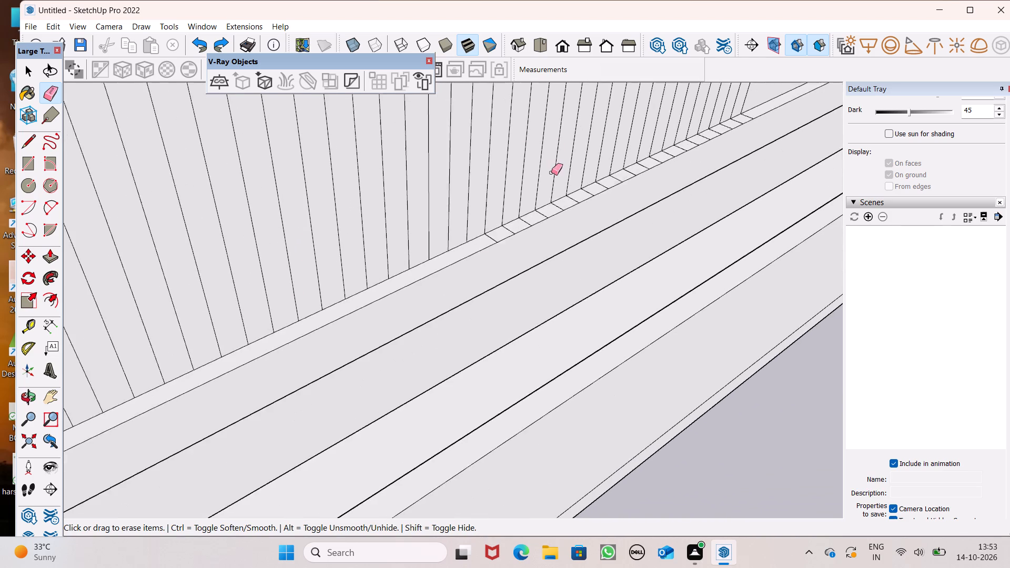
pyautogui.scroll(-1, 551, 173)
pyautogui.scroll(1, 551, 179)
pyautogui.scroll(-1, 551, 182)
pyautogui.scroll(11, 498, 178)
pyautogui.click(424, 298)
pyautogui.moveTo(427, 298); pyautogui.dragTo(473, 267)
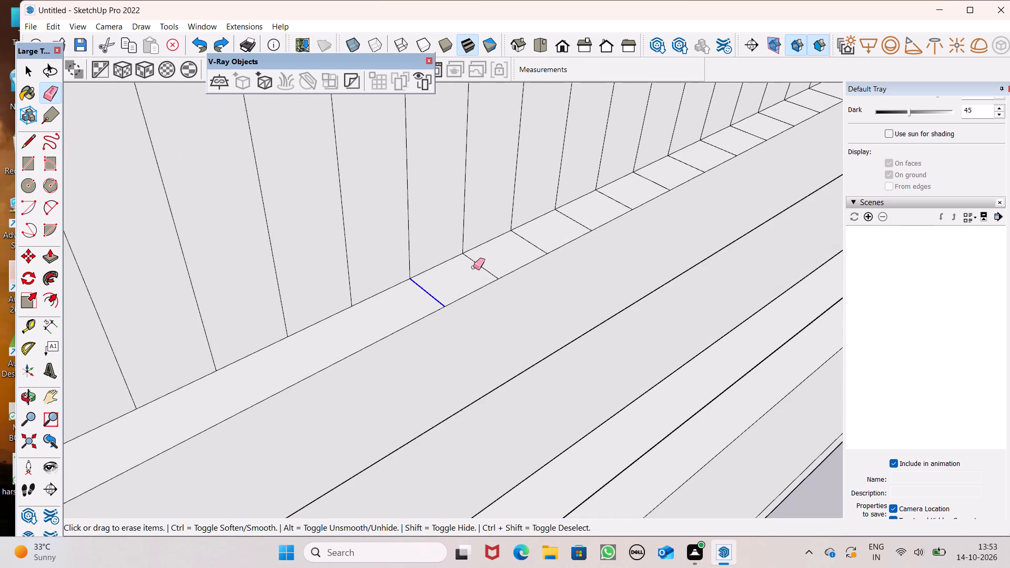
pyautogui.moveTo(473, 267); pyautogui.dragTo(809, 110)
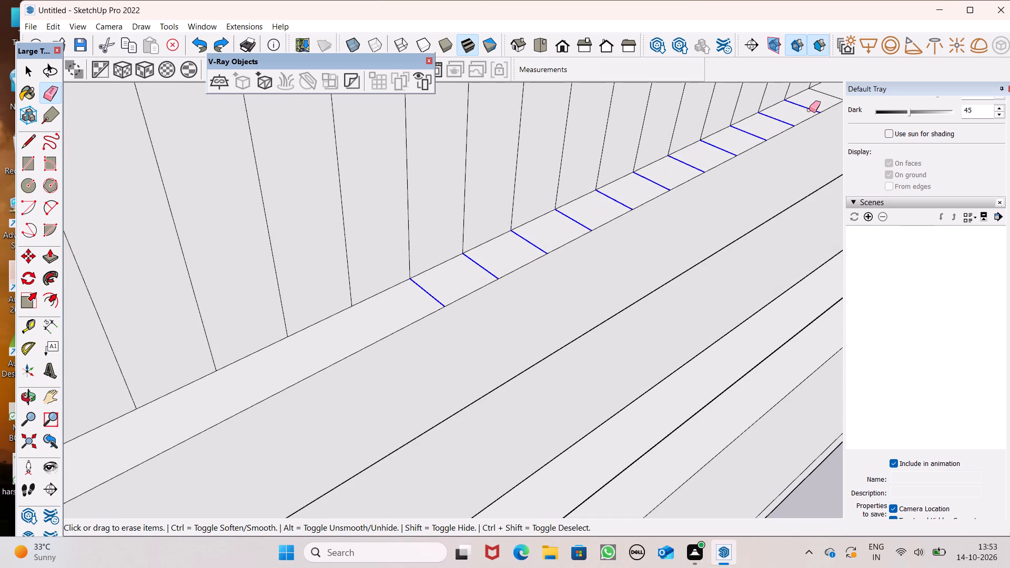
pyautogui.moveTo(809, 110); pyautogui.dragTo(810, 110)
# Erase the remaining cross lines on the ledge top up to the cladding's end beside the window.
pyautogui.scroll(-3, 676, 208)
pyautogui.scroll(-7, 618, 354)
pyautogui.scroll(-2, 516, 398)
pyautogui.scroll(3, 738, 322)
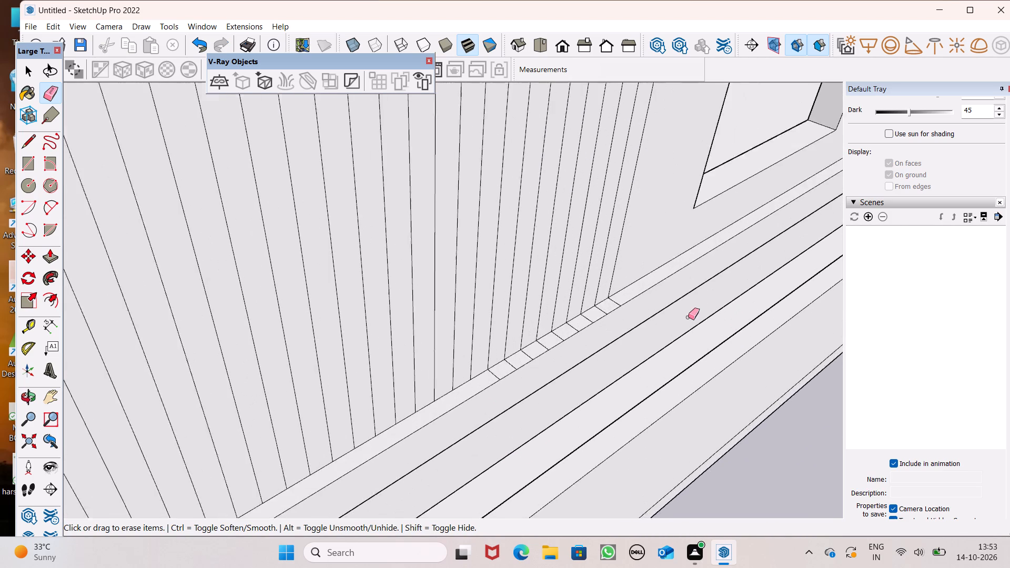
pyautogui.scroll(3, 688, 317)
pyautogui.scroll(6, 560, 332)
pyautogui.moveTo(265, 459); pyautogui.dragTo(345, 429)
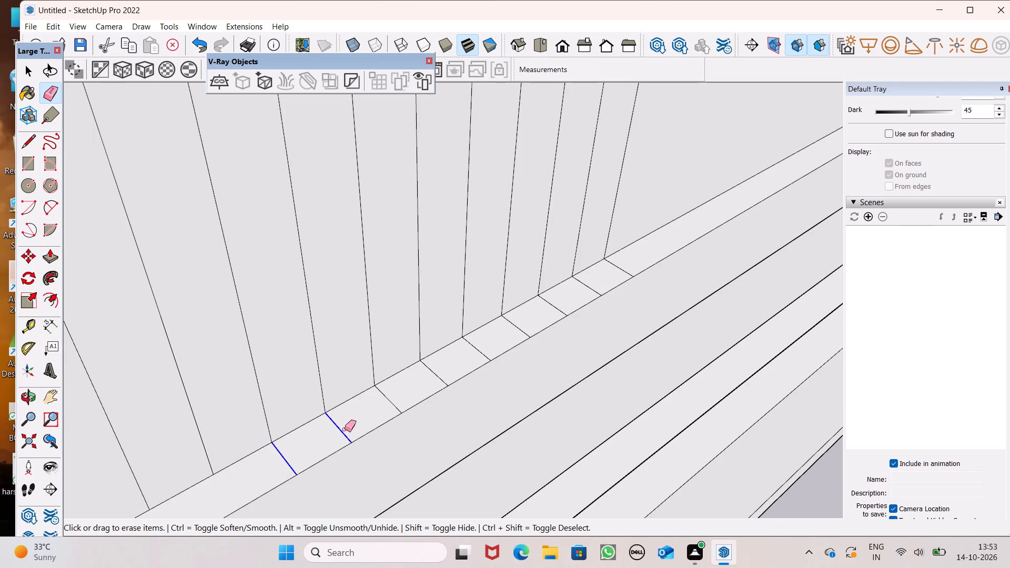
pyautogui.moveTo(345, 429); pyautogui.dragTo(637, 269)
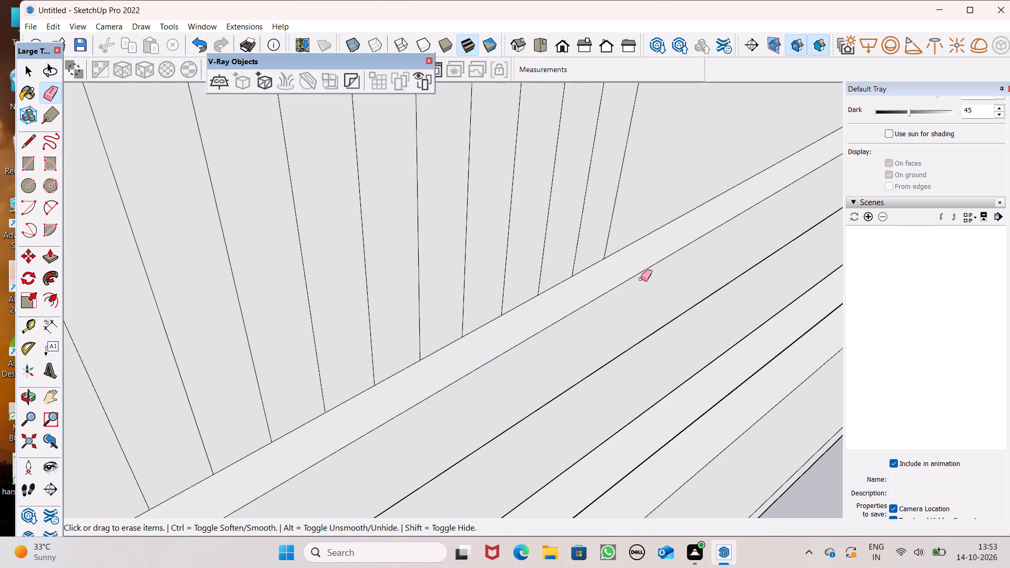
# Examine the ledge along the clad wall and the upper floor from farther away and from the balcony front.
pyautogui.scroll(-15, 643, 285)
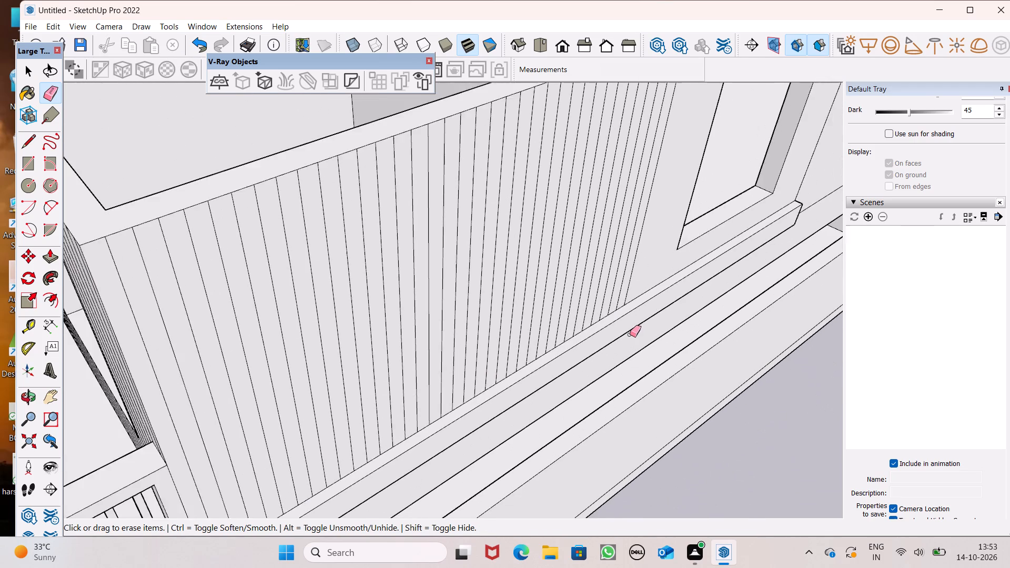
pyautogui.scroll(-3, 630, 334)
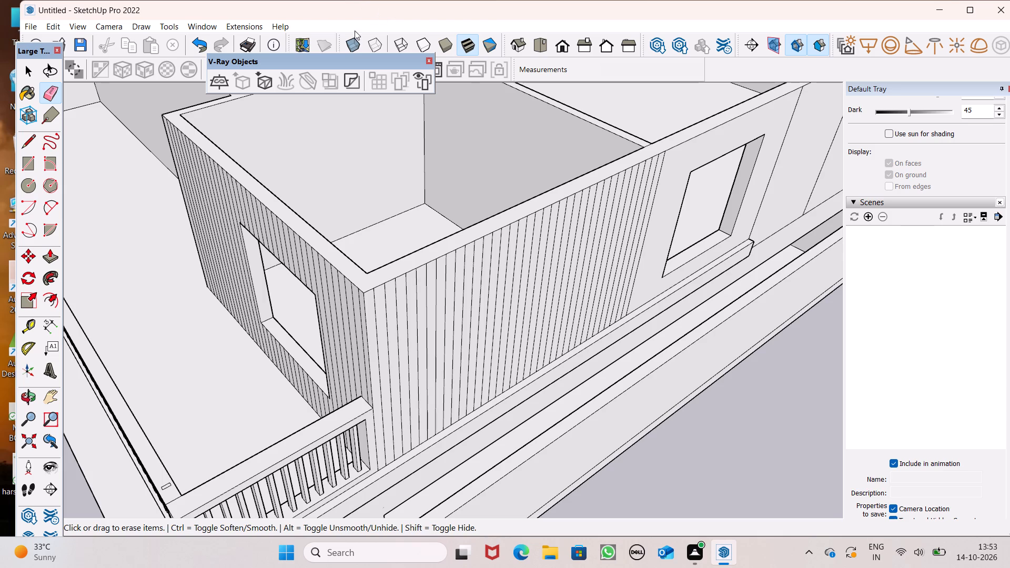
pyautogui.scroll(-2, 303, 75)
pyautogui.scroll(-2, 221, 130)
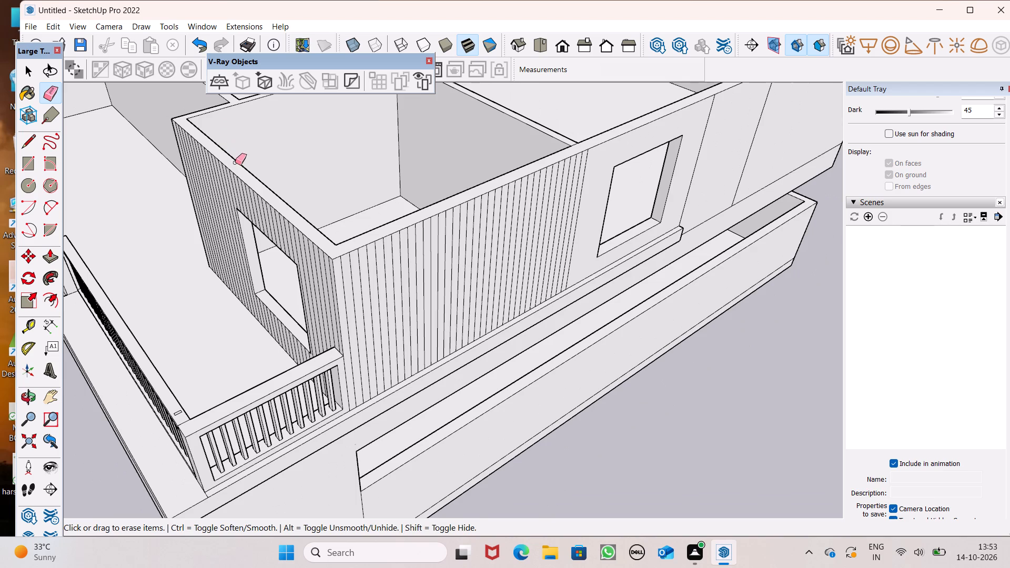
pyautogui.scroll(-1, 235, 163)
pyautogui.scroll(-11, 236, 282)
pyautogui.moveTo(300, 322); pyautogui.dragTo(484, 312, button='middle')
pyautogui.scroll(1, 303, 326)
pyautogui.scroll(-4, 375, 299)
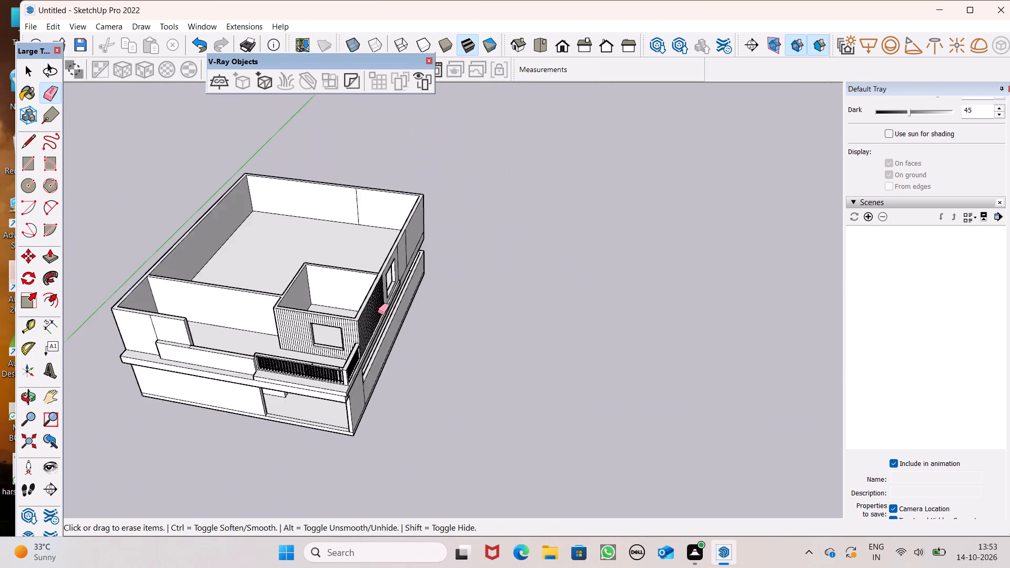
pyautogui.scroll(-2, 378, 312)
pyautogui.scroll(8, 143, 316)
pyautogui.scroll(3, 208, 240)
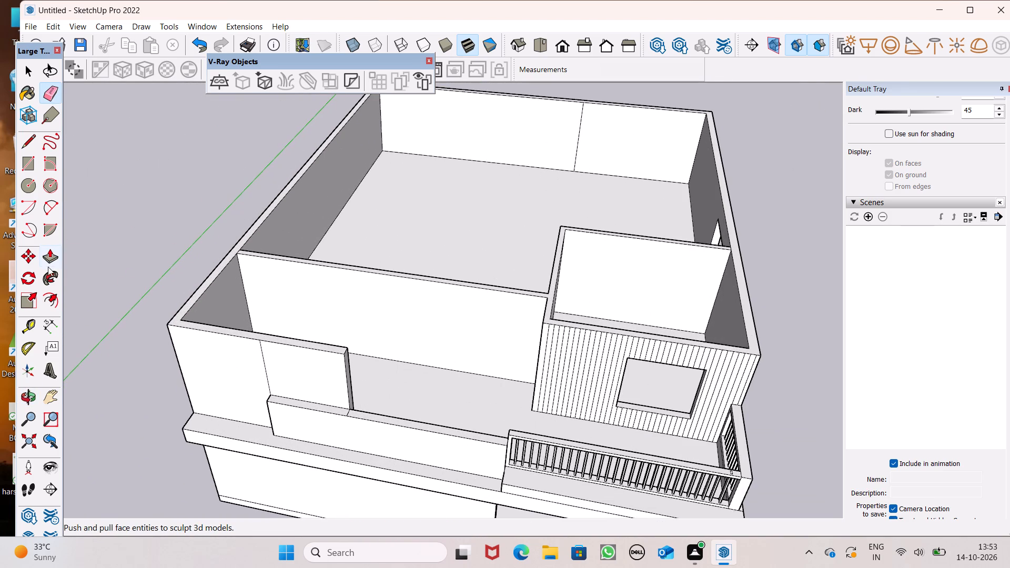
# Push the ledge's long side face below the railing and cladding back 4" flush with the slab face underneath.
pyautogui.click(50, 255)
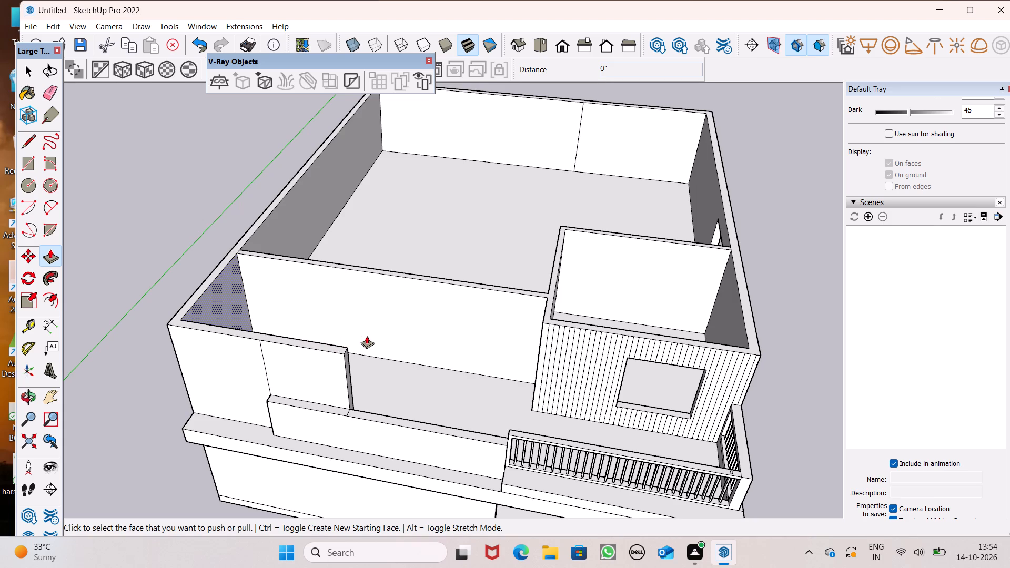
pyautogui.scroll(-1, 433, 352)
pyautogui.moveTo(442, 401); pyautogui.dragTo(360, 289, button='middle')
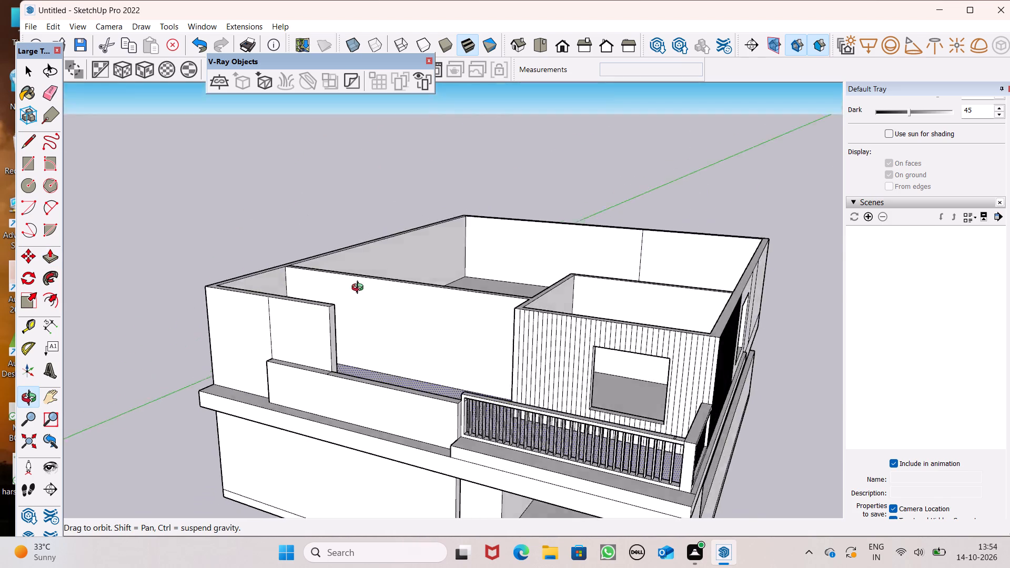
pyautogui.moveTo(360, 289); pyautogui.dragTo(311, 169, button='middle')
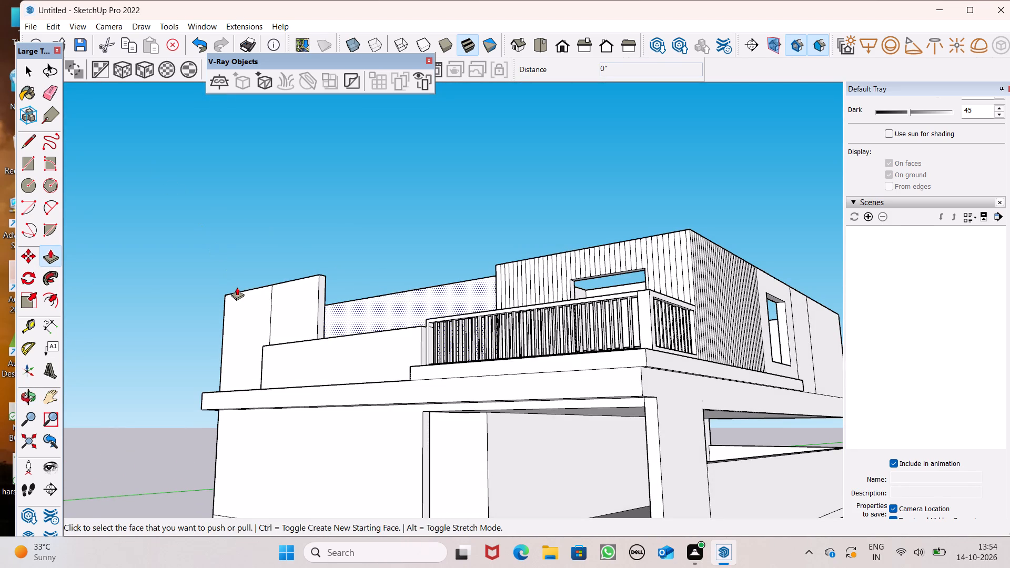
pyautogui.scroll(-3, 413, 389)
pyautogui.moveTo(430, 417); pyautogui.dragTo(423, 526, button='middle')
pyautogui.scroll(10, 586, 396)
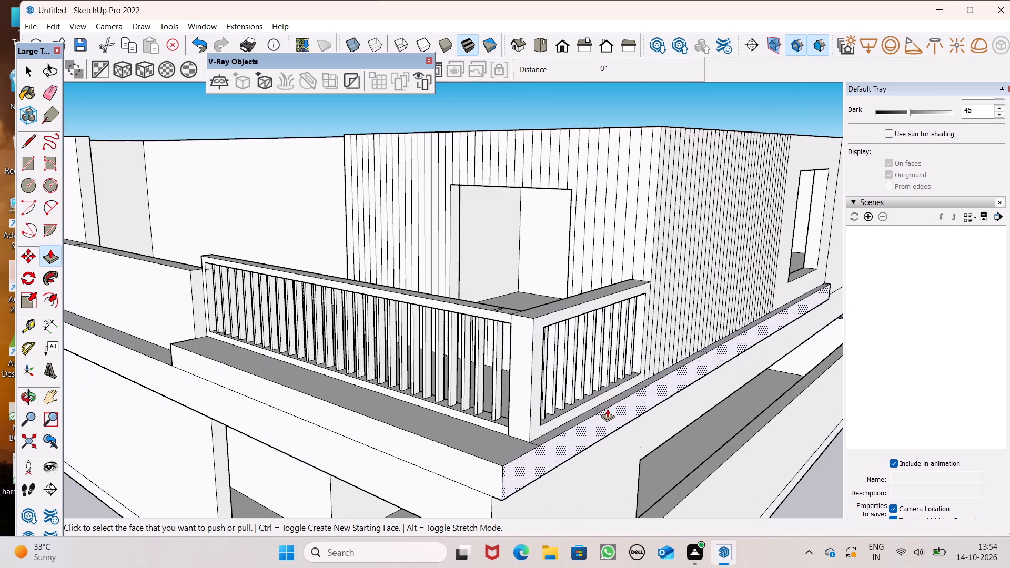
pyautogui.moveTo(573, 445); pyautogui.dragTo(555, 481)
# Examine the balcony corner, the wall base and the upper-floor walls from lower and higher viewpoints.
pyautogui.scroll(-4, 555, 441)
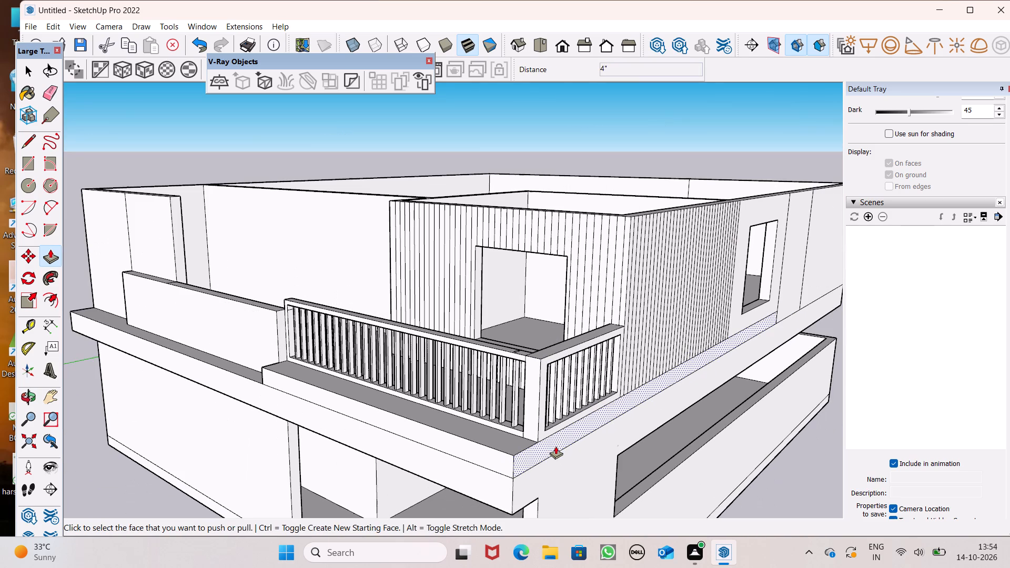
pyautogui.moveTo(555, 446); pyautogui.dragTo(516, 423, button='middle')
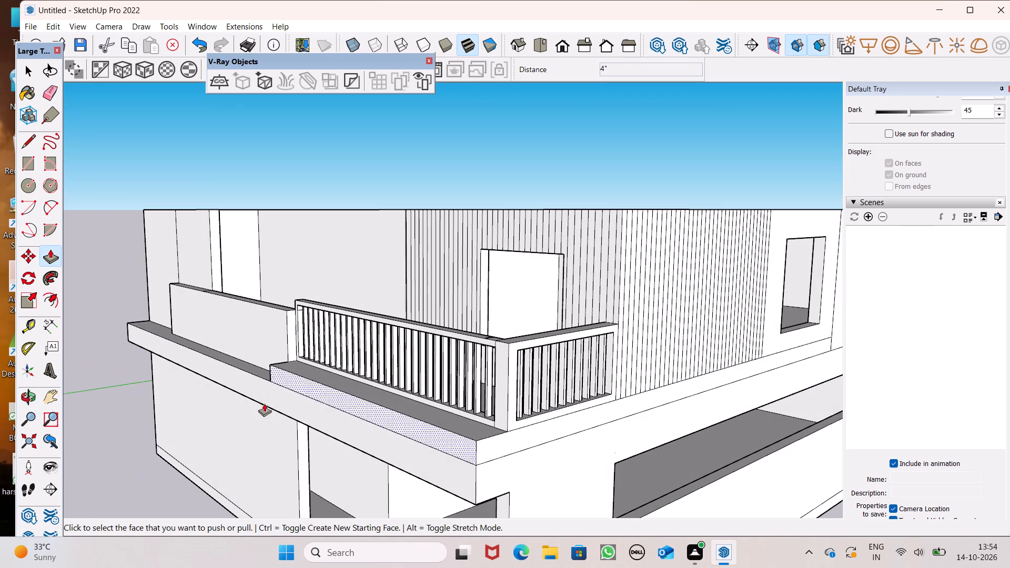
pyautogui.scroll(-1, 0, 339)
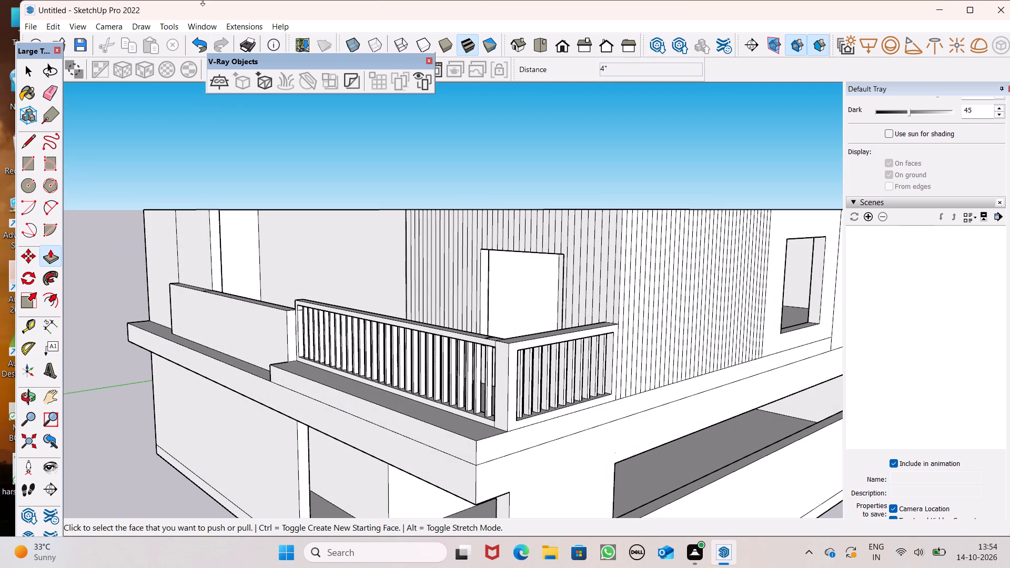
pyautogui.scroll(-2, 310, 154)
pyautogui.moveTo(363, 197); pyautogui.dragTo(469, 317, button='middle')
pyautogui.scroll(-7, 314, 151)
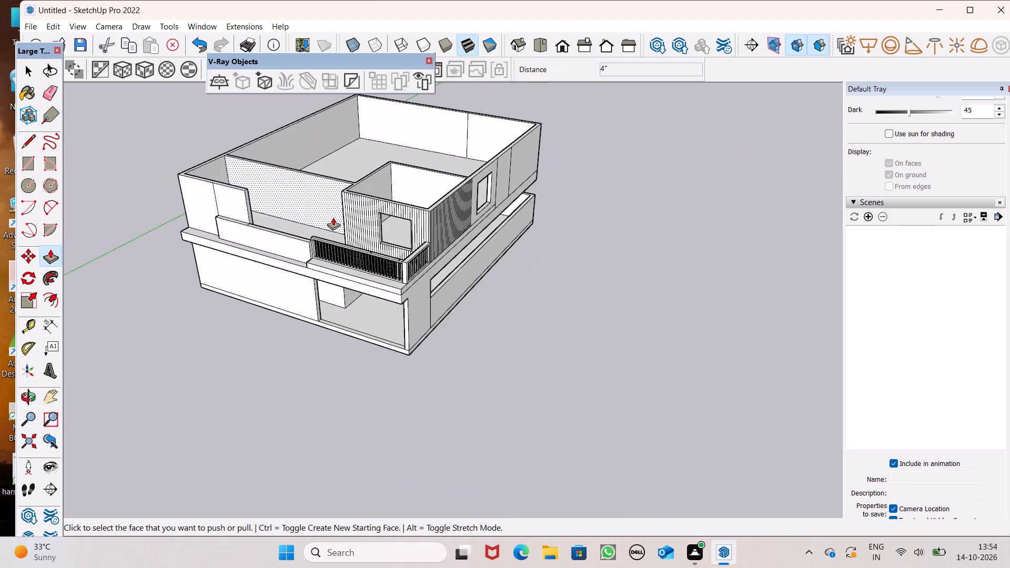
pyautogui.scroll(3, 197, 75)
pyautogui.scroll(-1, 193, 102)
pyautogui.scroll(3, 193, 102)
pyautogui.scroll(5, 297, 79)
pyautogui.scroll(5, 189, 252)
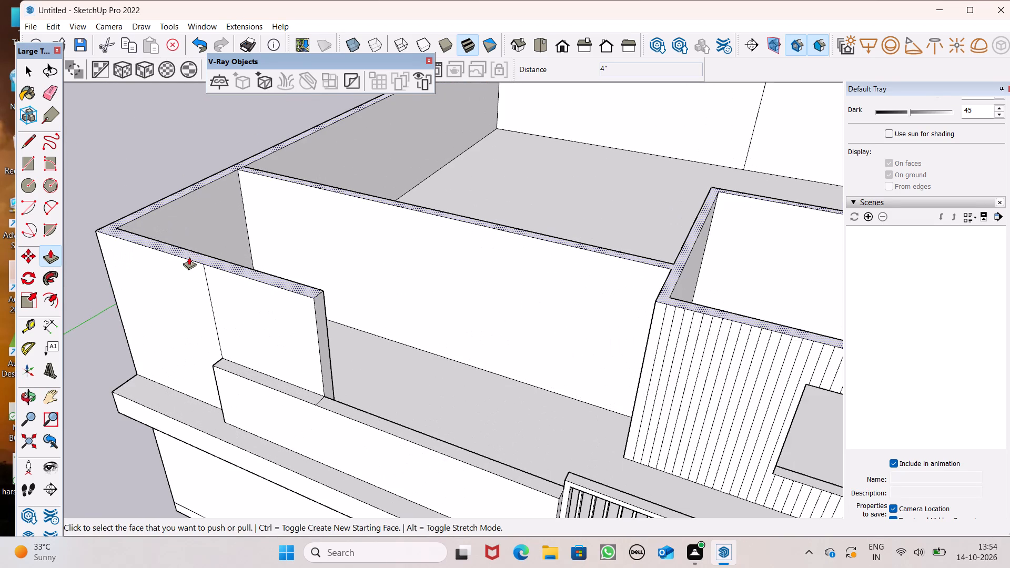
# Raise the top face of the upper-floor walls by 1'5".
pyautogui.moveTo(190, 257); pyautogui.dragTo(200, 217)
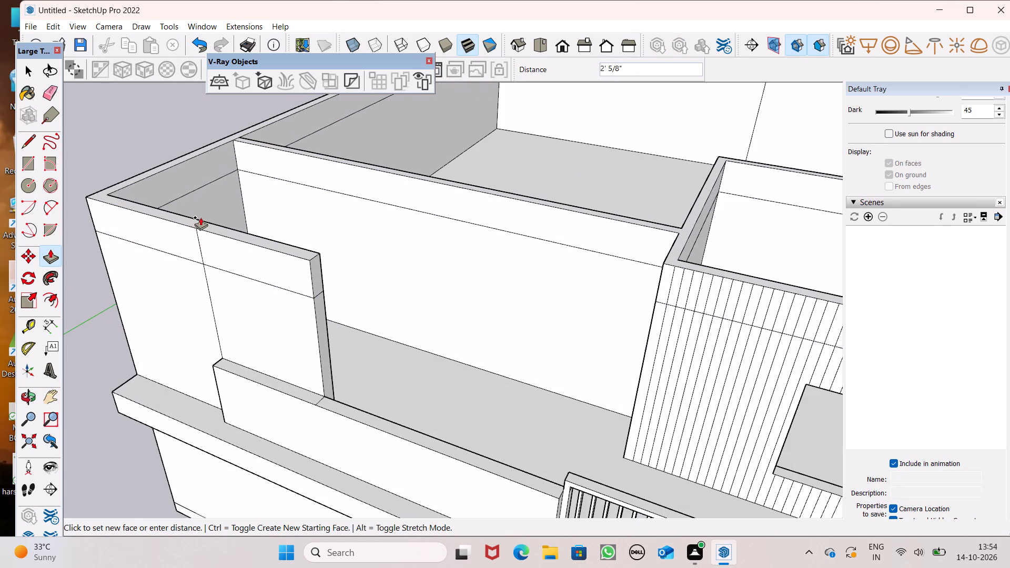
pyautogui.moveTo(200, 217); pyautogui.dragTo(200, 215)
pyautogui.press('1')
pyautogui.press("'")
pyautogui.press('5')
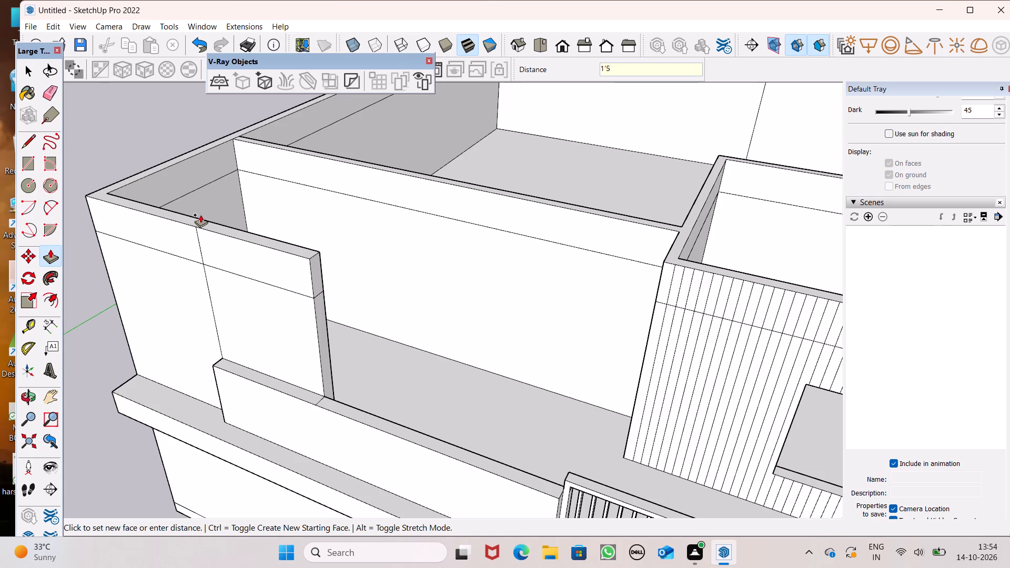
pyautogui.moveTo(200, 215); pyautogui.dragTo(201, 214)
pyautogui.hotkey('shift', '"')
pyautogui.press('Return')
# Erase most of the vertical cladding lines in the new band above the clad wall, starting from the corner beside the recessed wall.
pyautogui.scroll(-2, 219, 187)
pyautogui.scroll(-2, 340, 221)
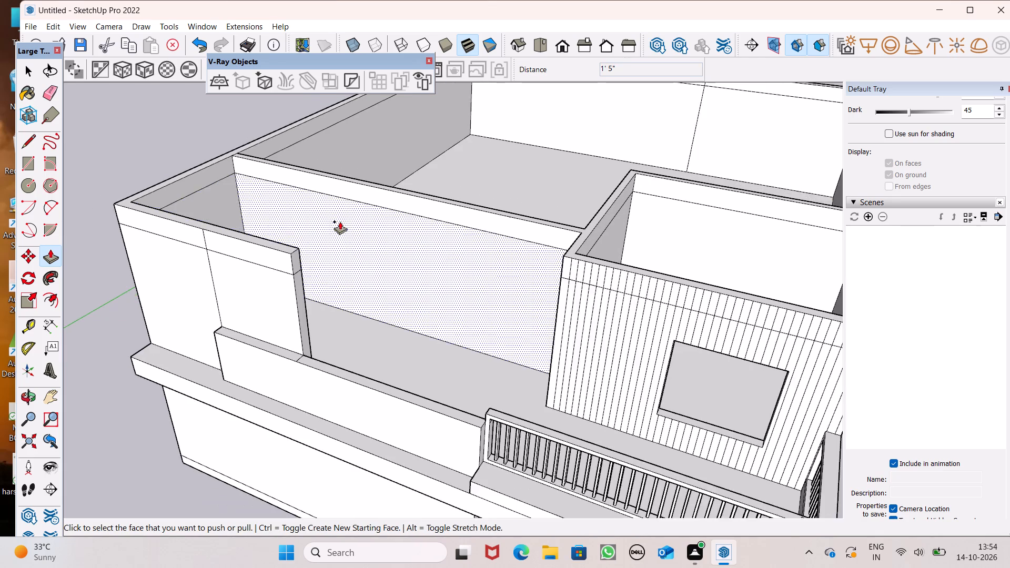
pyautogui.scroll(-2, 340, 221)
pyautogui.moveTo(455, 253); pyautogui.dragTo(493, 158, button='middle')
pyautogui.scroll(6, 595, 189)
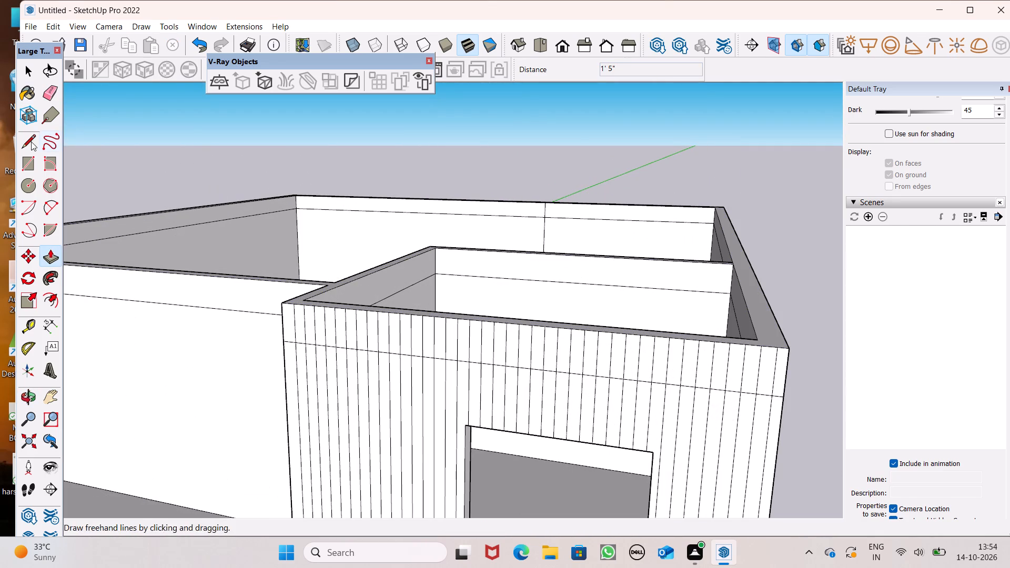
pyautogui.moveTo(54, 85); pyautogui.dragTo(70, 92)
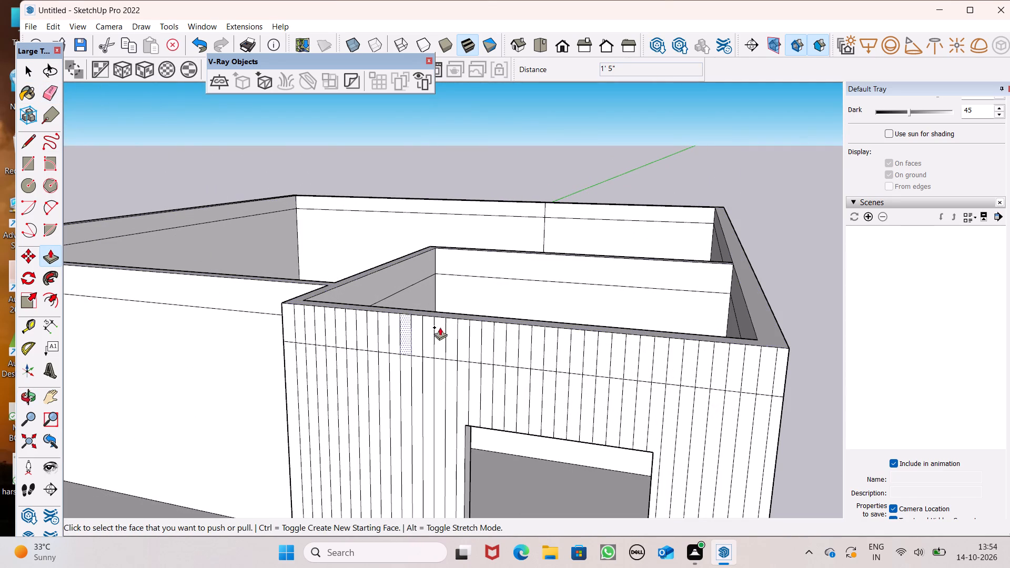
pyautogui.scroll(-3, 449, 338)
pyautogui.scroll(1, 449, 341)
pyautogui.scroll(-3, 449, 344)
pyautogui.scroll(1, 463, 366)
pyautogui.moveTo(463, 366); pyautogui.dragTo(492, 395, button='middle')
pyautogui.scroll(7, 401, 356)
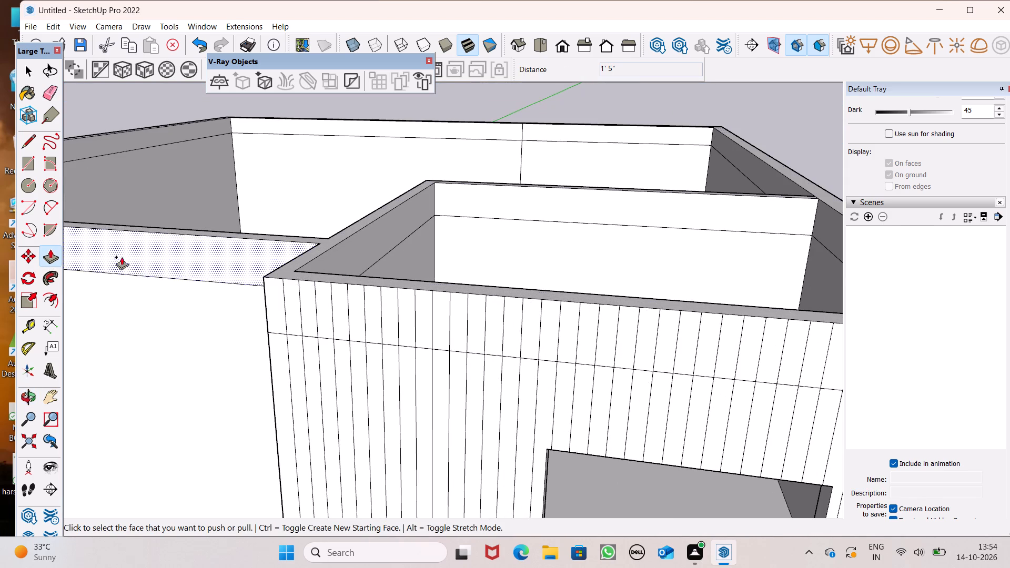
pyautogui.click(49, 92)
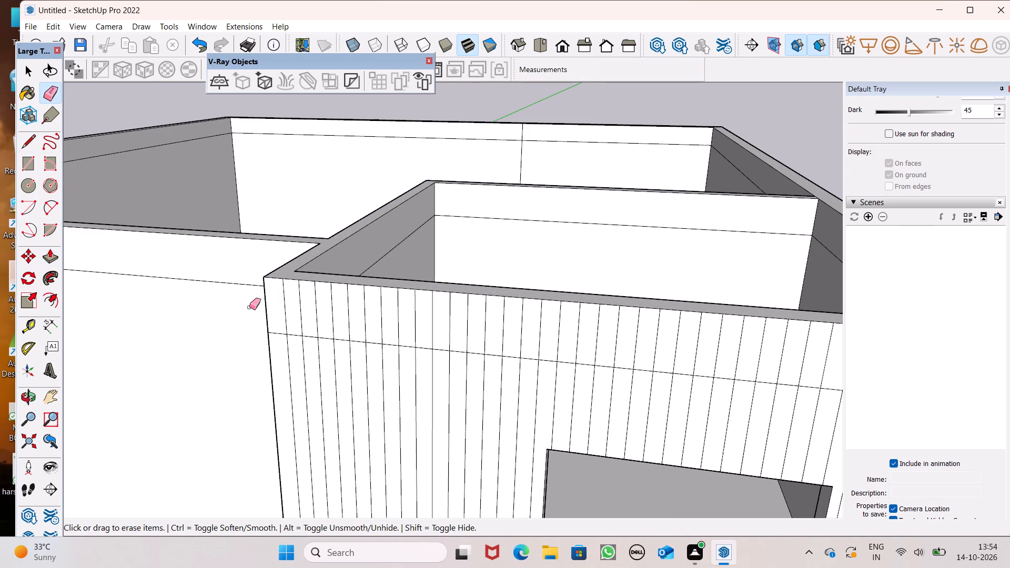
pyautogui.moveTo(273, 307); pyautogui.dragTo(609, 338)
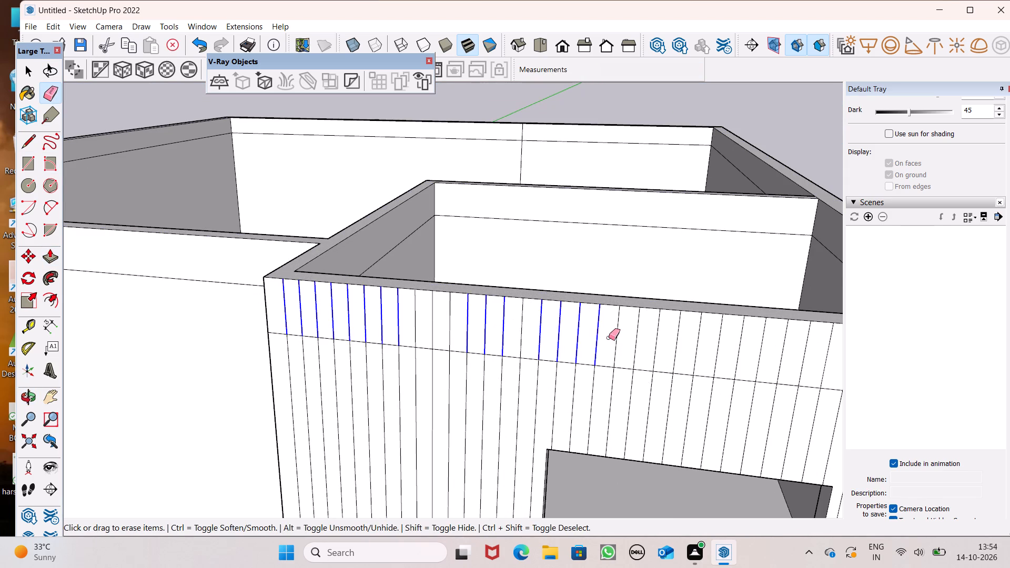
pyautogui.moveTo(609, 338); pyautogui.dragTo(780, 358)
pyautogui.moveTo(409, 327); pyautogui.dragTo(559, 323)
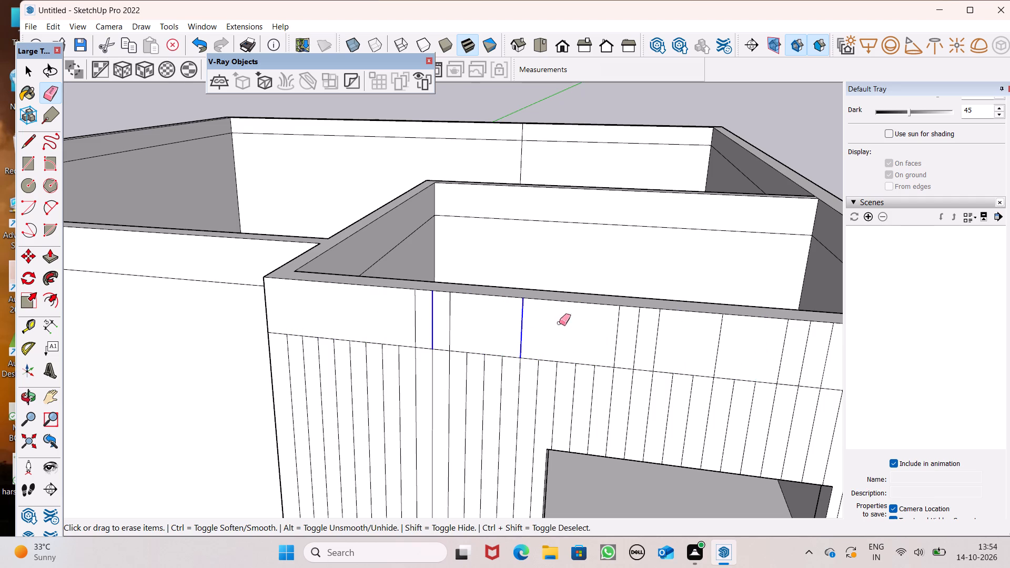
pyautogui.moveTo(559, 323); pyautogui.dragTo(592, 344)
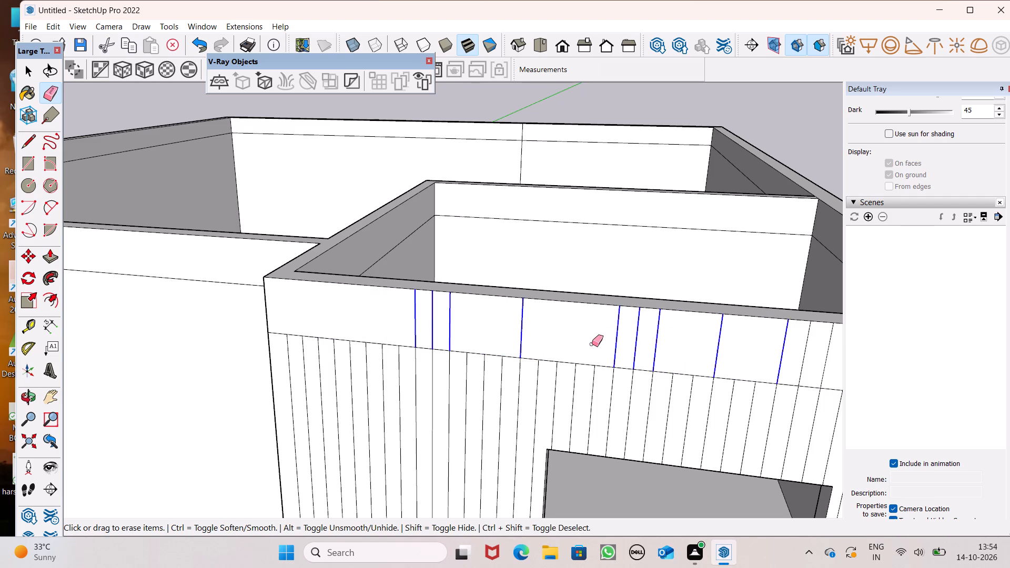
pyautogui.moveTo(592, 344); pyautogui.dragTo(591, 344)
# Erase the remaining cladding lines in the band above the window as far as the outer corner.
pyautogui.scroll(-7, 456, 354)
pyautogui.scroll(6, 598, 373)
pyautogui.scroll(1, 721, 377)
pyautogui.scroll(-1, 721, 377)
pyautogui.scroll(2, 721, 377)
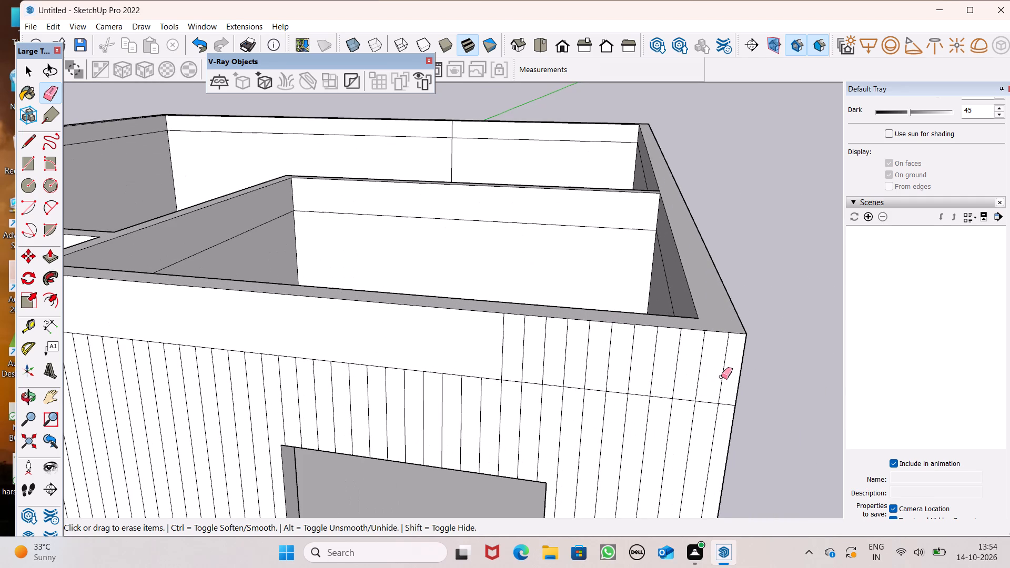
pyautogui.moveTo(729, 372); pyautogui.dragTo(487, 357)
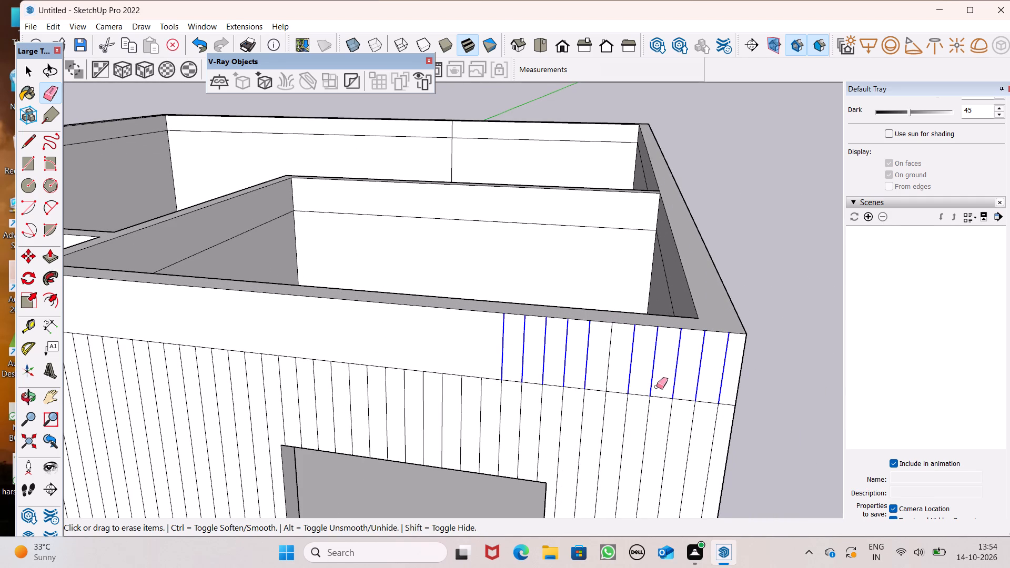
pyautogui.moveTo(618, 363); pyautogui.dragTo(597, 363)
pyautogui.scroll(-8, 643, 374)
pyautogui.scroll(-4, 564, 356)
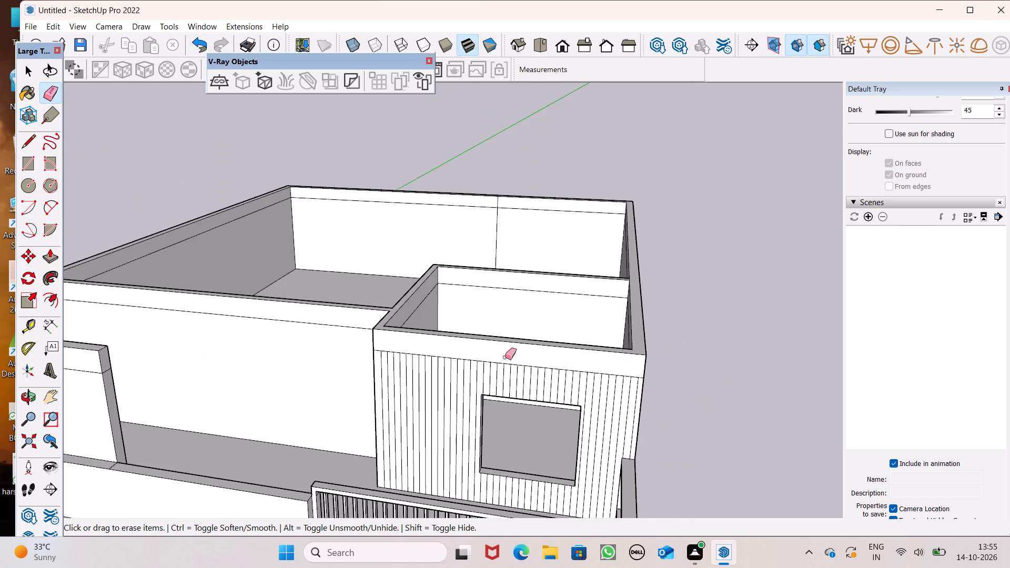
# Raise the top face of all the upper-floor walls by another 10'.
pyautogui.moveTo(453, 374); pyautogui.dragTo(468, 387, button='middle')
pyautogui.press('space')
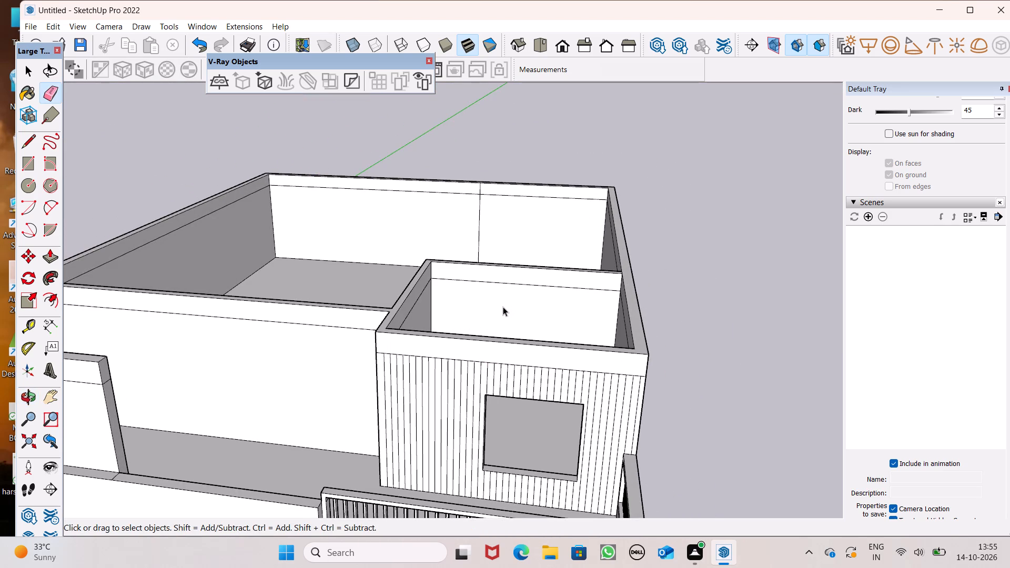
pyautogui.scroll(-4, 501, 313)
pyautogui.scroll(5, 217, 299)
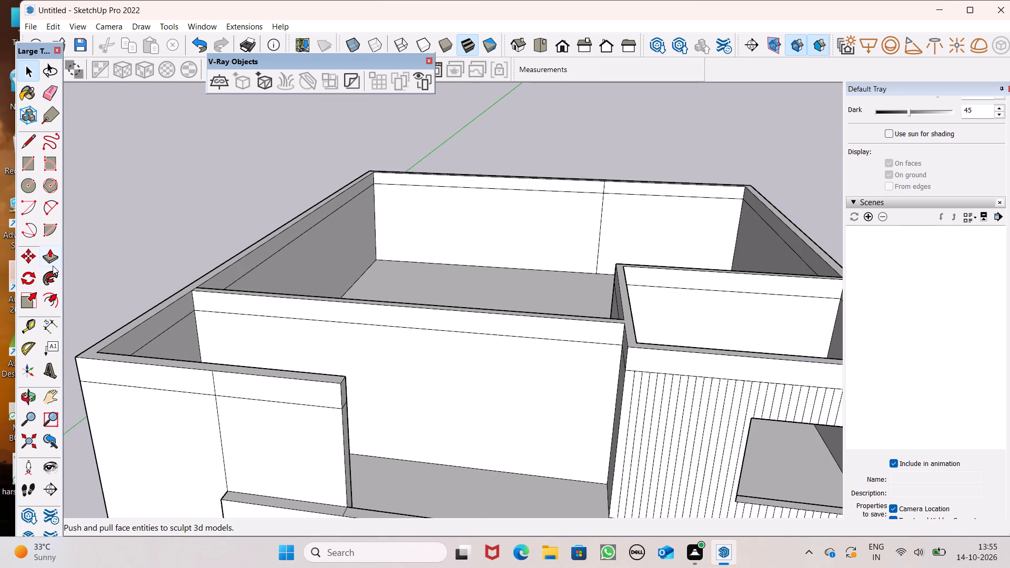
pyautogui.click(53, 264)
pyautogui.click(139, 316)
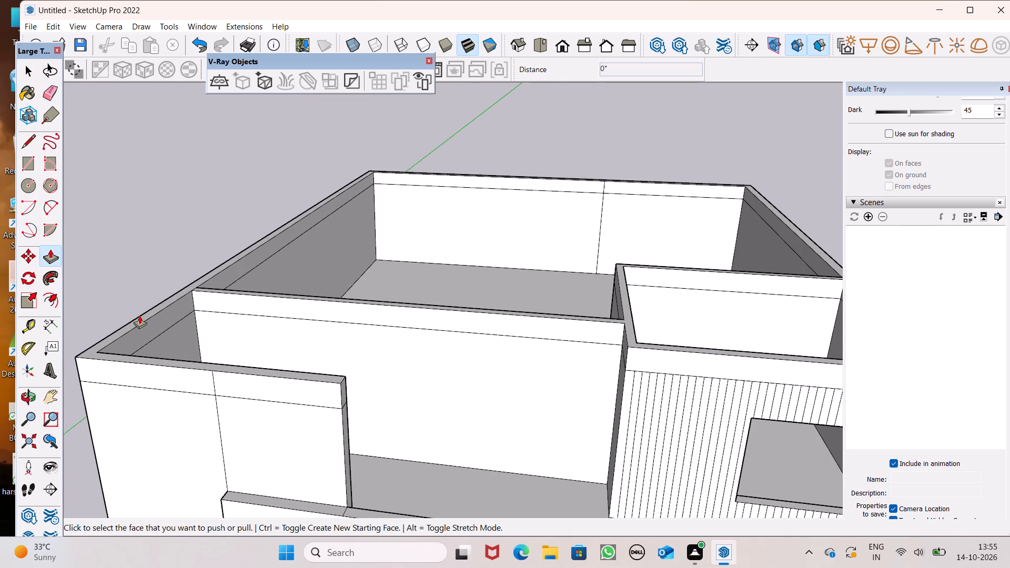
pyautogui.moveTo(93, 351); pyautogui.dragTo(94, 344)
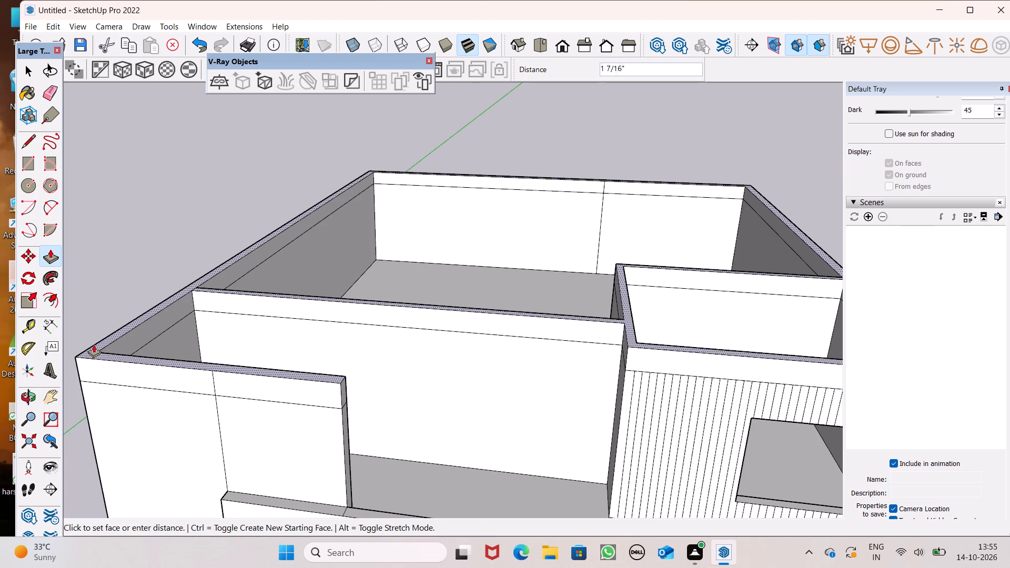
pyautogui.moveTo(94, 344); pyautogui.dragTo(114, 247)
pyautogui.press('1')
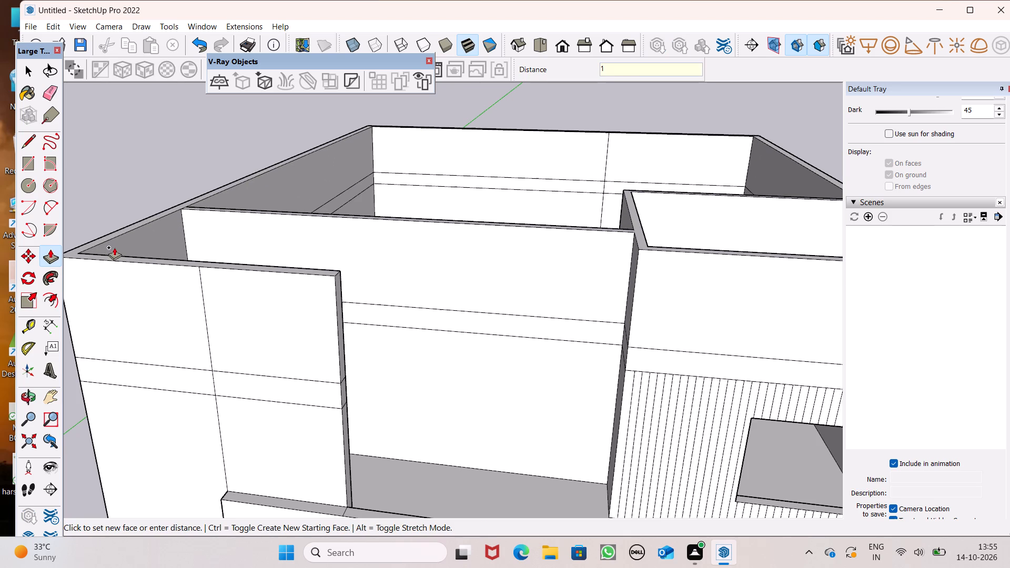
pyautogui.moveTo(114, 247); pyautogui.dragTo(114, 247)
pyautogui.write("0'")
pyautogui.press('Return')
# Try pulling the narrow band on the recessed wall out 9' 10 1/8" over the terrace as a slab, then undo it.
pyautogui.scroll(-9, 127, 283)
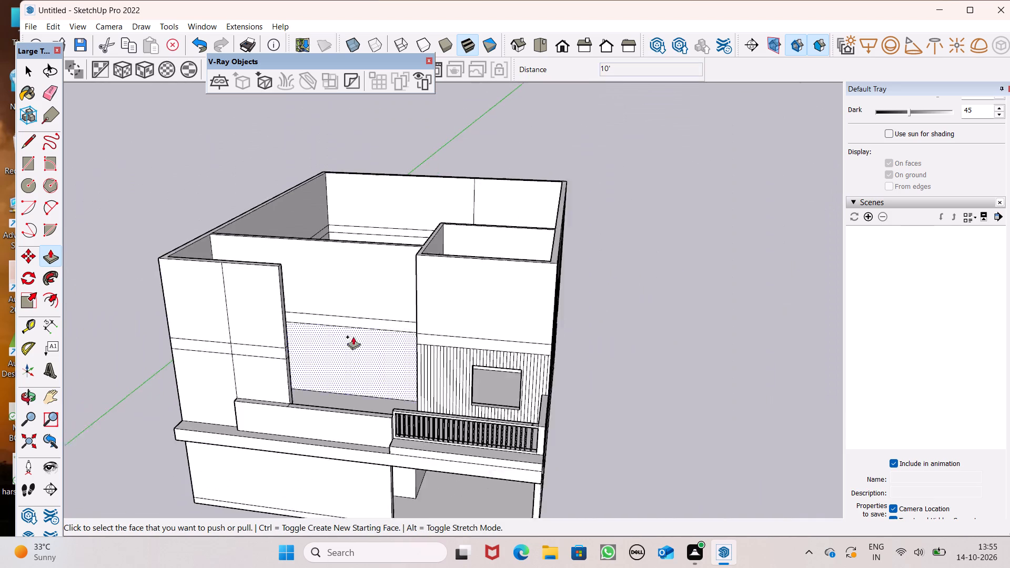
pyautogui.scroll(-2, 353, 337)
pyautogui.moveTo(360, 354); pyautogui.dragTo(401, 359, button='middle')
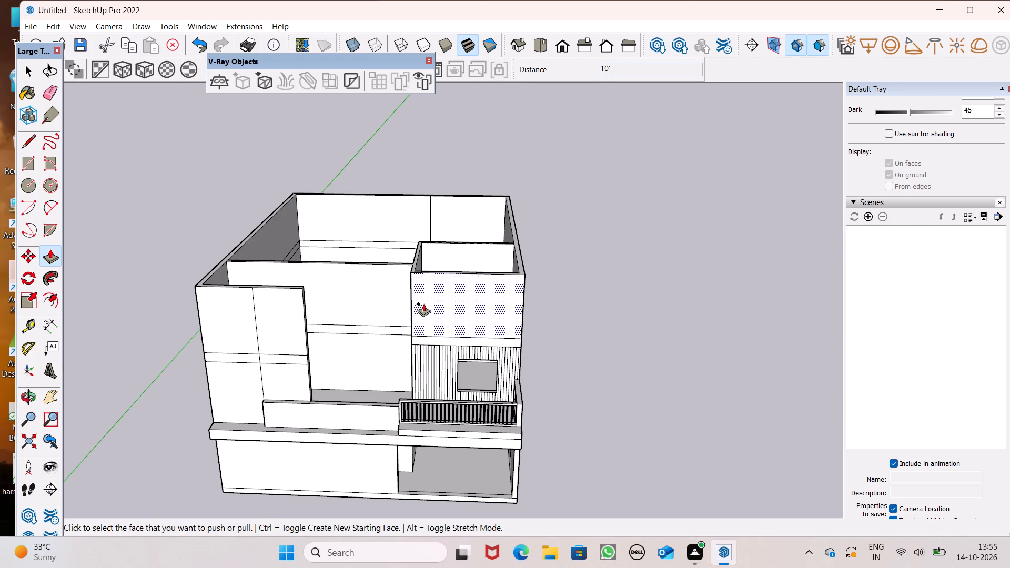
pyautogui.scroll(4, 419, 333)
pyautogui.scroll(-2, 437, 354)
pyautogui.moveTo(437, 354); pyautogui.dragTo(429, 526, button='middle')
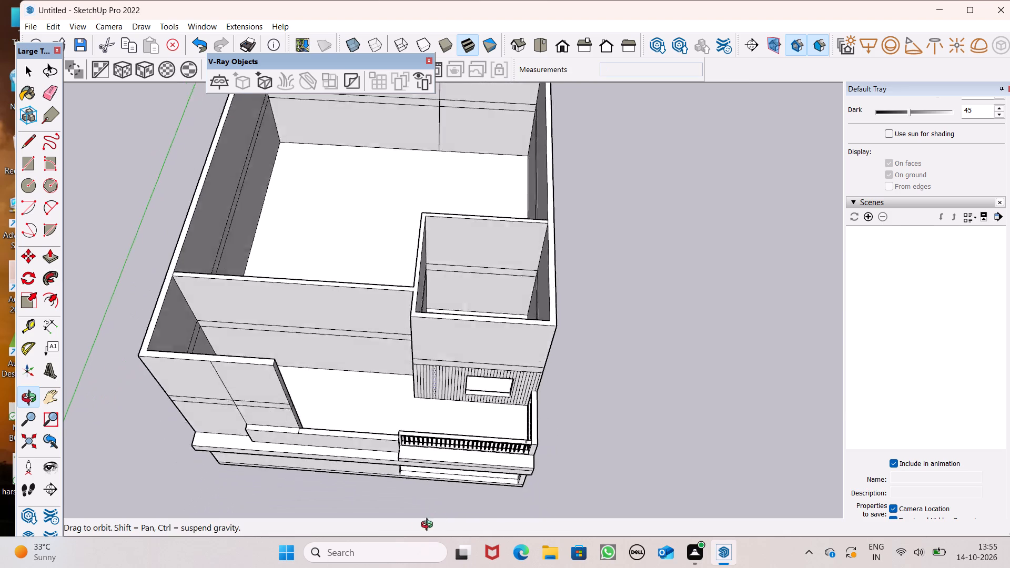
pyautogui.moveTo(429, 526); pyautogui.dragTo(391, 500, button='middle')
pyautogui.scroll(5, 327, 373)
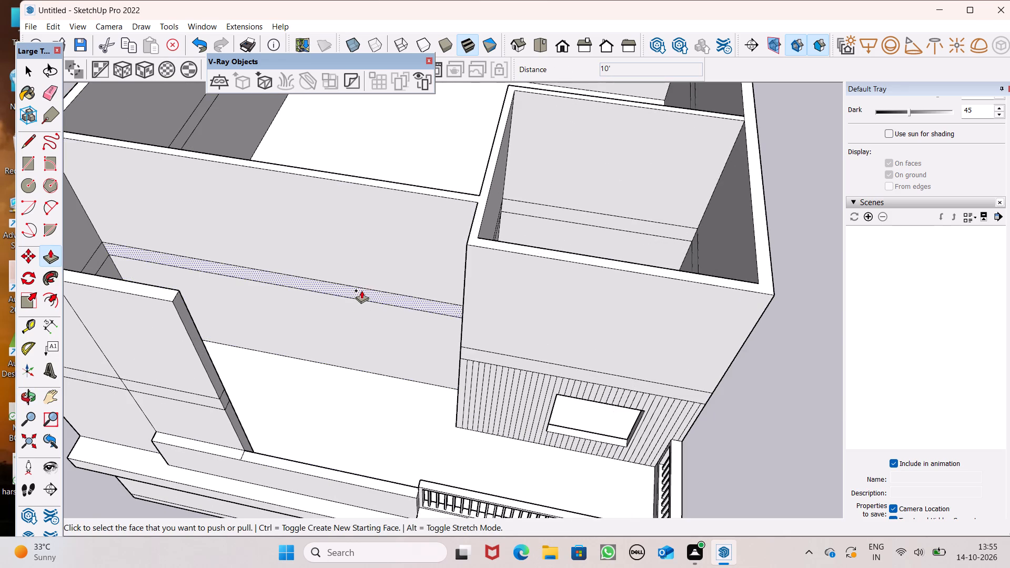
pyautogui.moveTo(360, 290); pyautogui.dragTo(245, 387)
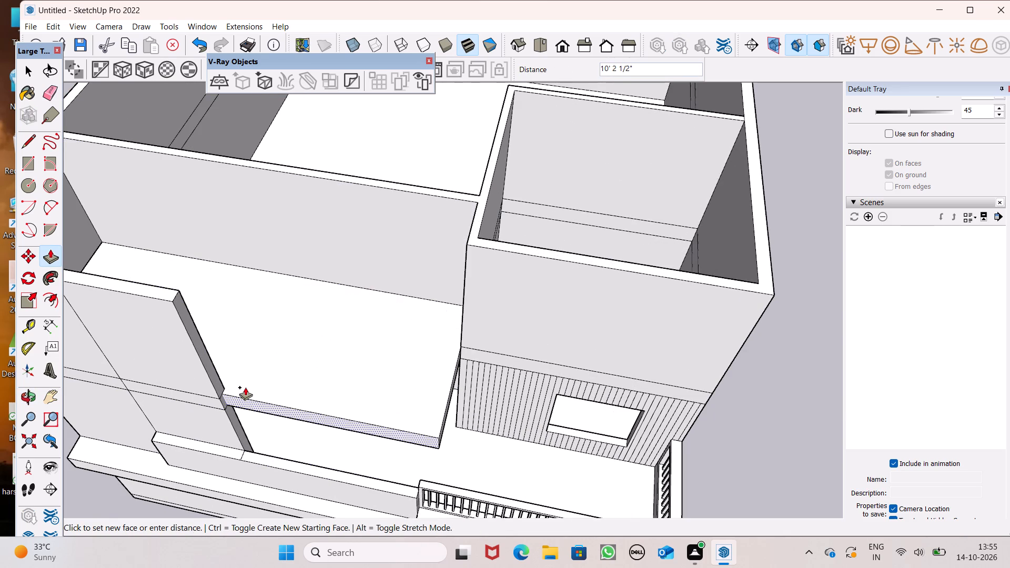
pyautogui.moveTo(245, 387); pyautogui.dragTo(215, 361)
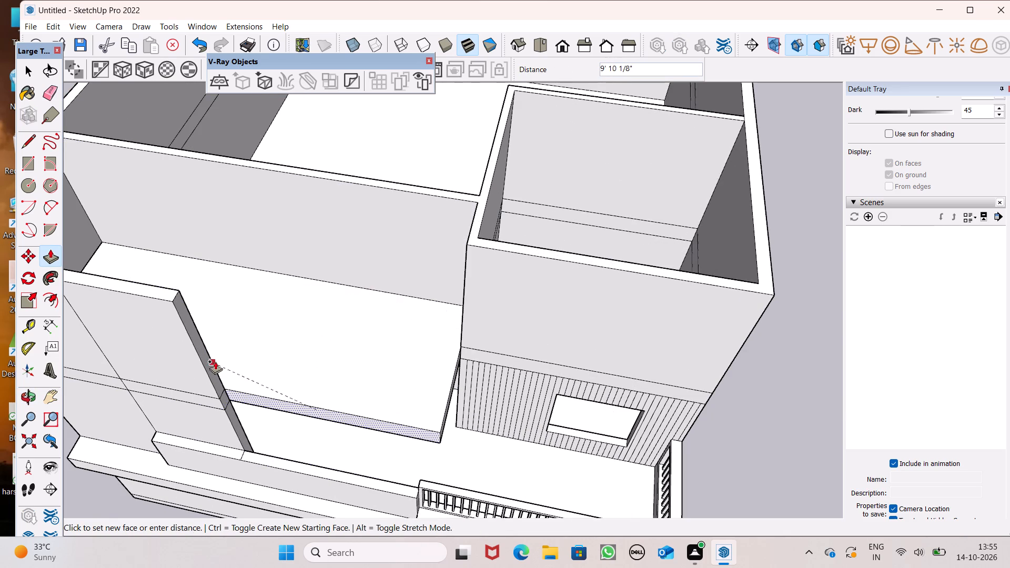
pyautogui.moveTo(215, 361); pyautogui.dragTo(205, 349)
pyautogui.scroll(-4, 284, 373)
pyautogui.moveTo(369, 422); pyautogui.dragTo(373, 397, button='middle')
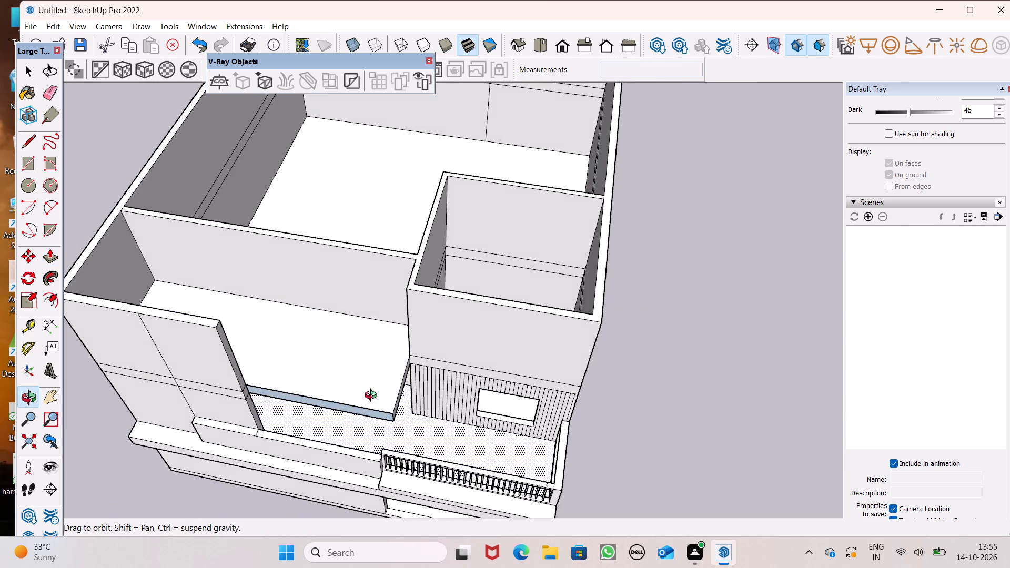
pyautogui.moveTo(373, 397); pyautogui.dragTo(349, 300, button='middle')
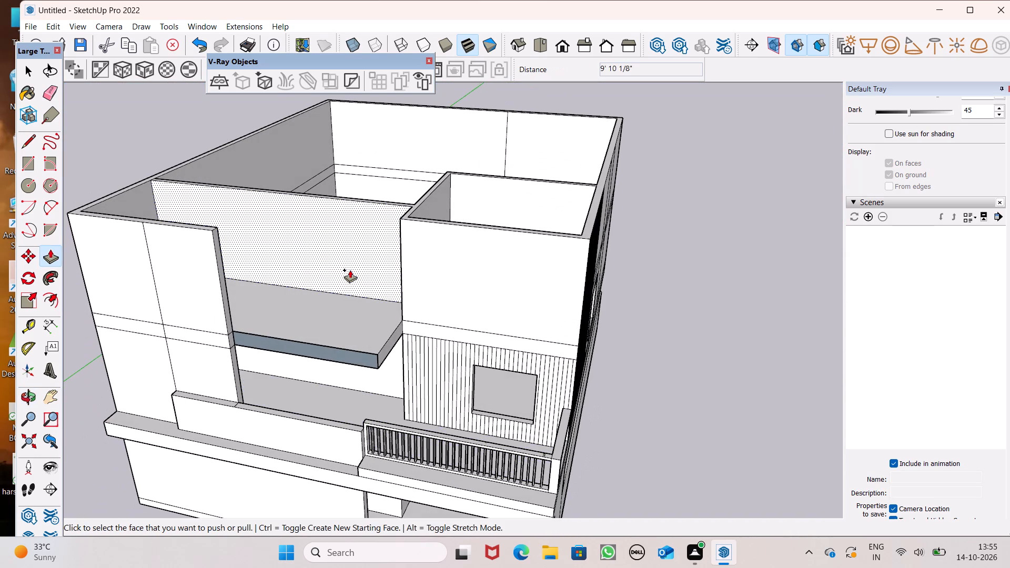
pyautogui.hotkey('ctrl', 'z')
# Pull the narrow band on the recessed wall out about 9' 7" to form a slab over the terrace.
pyautogui.scroll(-1, 462, 261)
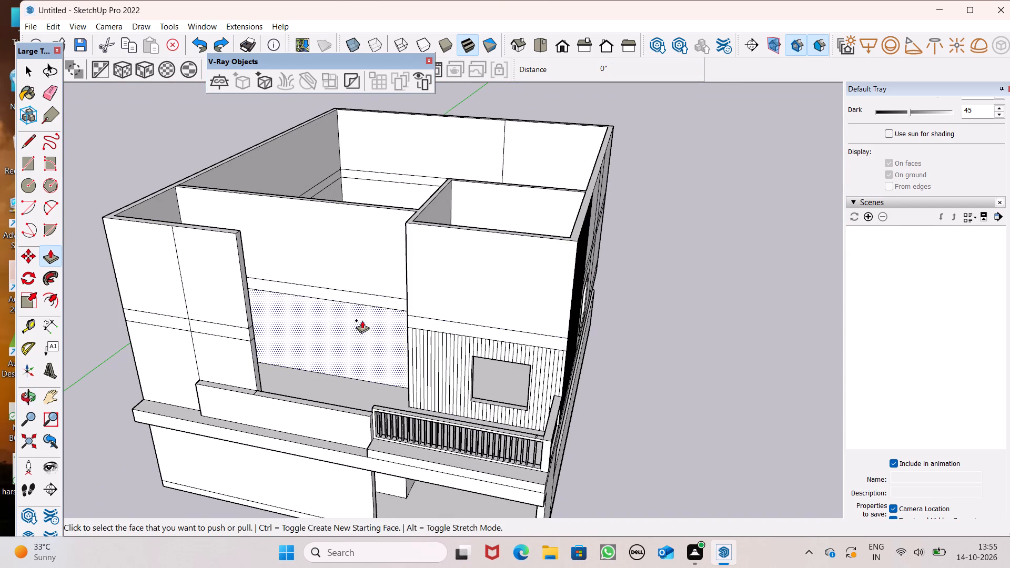
pyautogui.moveTo(361, 320); pyautogui.dragTo(195, 382, button='middle')
pyautogui.scroll(1, 361, 320)
pyautogui.scroll(1, 194, 376)
pyautogui.scroll(6, 309, 214)
pyautogui.scroll(1, 351, 211)
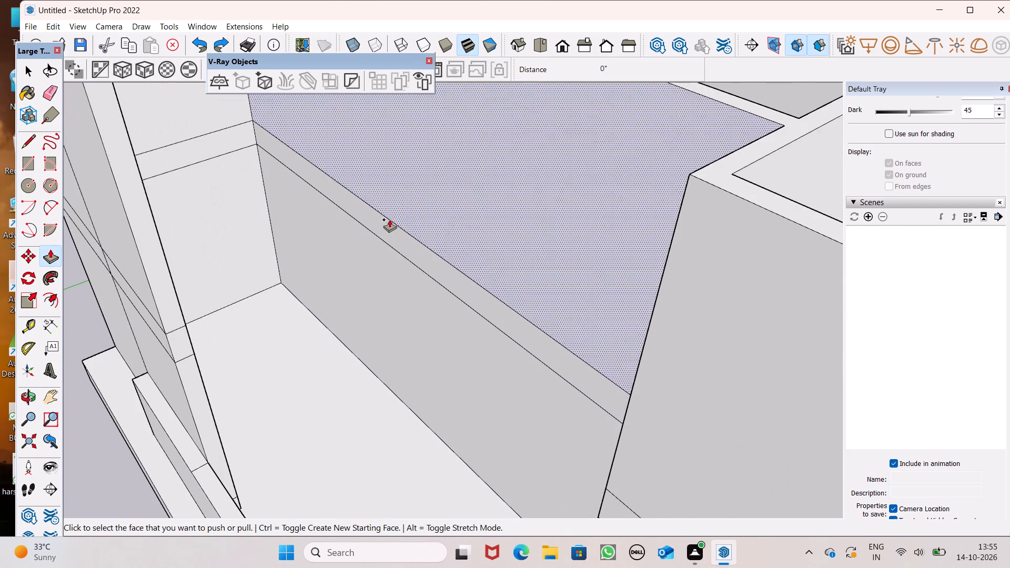
pyautogui.moveTo(390, 227); pyautogui.dragTo(191, 333)
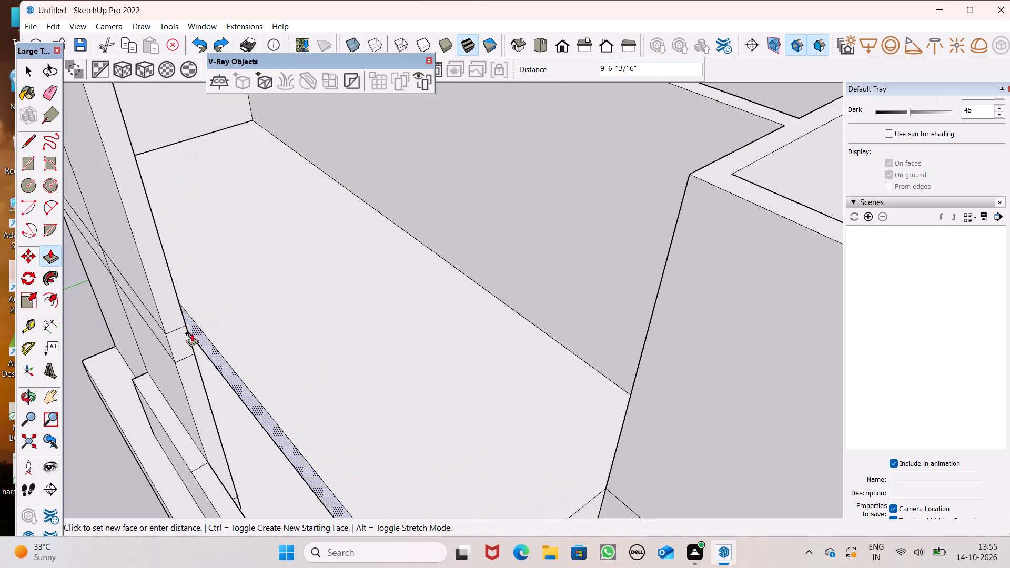
pyautogui.moveTo(191, 333); pyautogui.dragTo(191, 333)
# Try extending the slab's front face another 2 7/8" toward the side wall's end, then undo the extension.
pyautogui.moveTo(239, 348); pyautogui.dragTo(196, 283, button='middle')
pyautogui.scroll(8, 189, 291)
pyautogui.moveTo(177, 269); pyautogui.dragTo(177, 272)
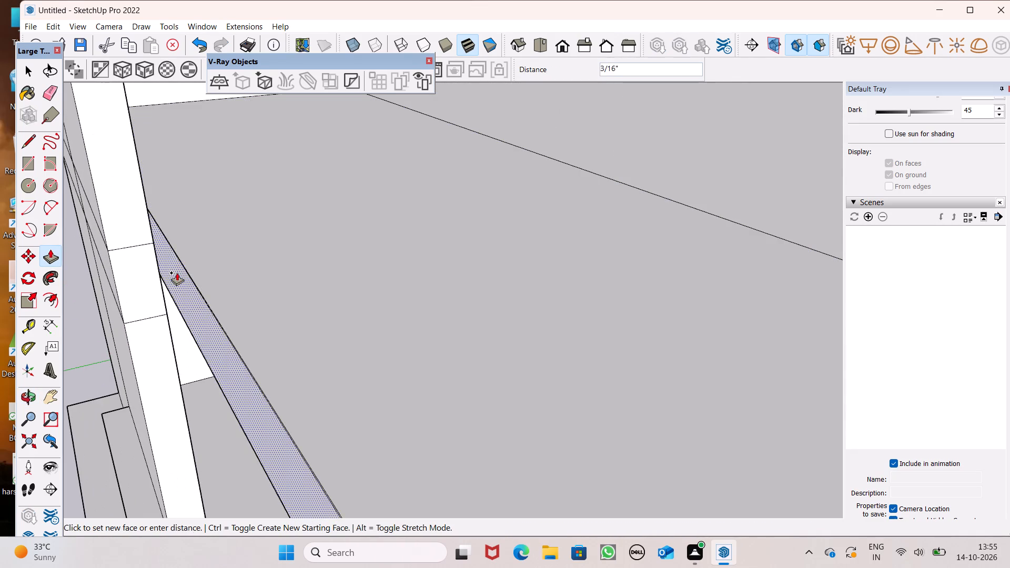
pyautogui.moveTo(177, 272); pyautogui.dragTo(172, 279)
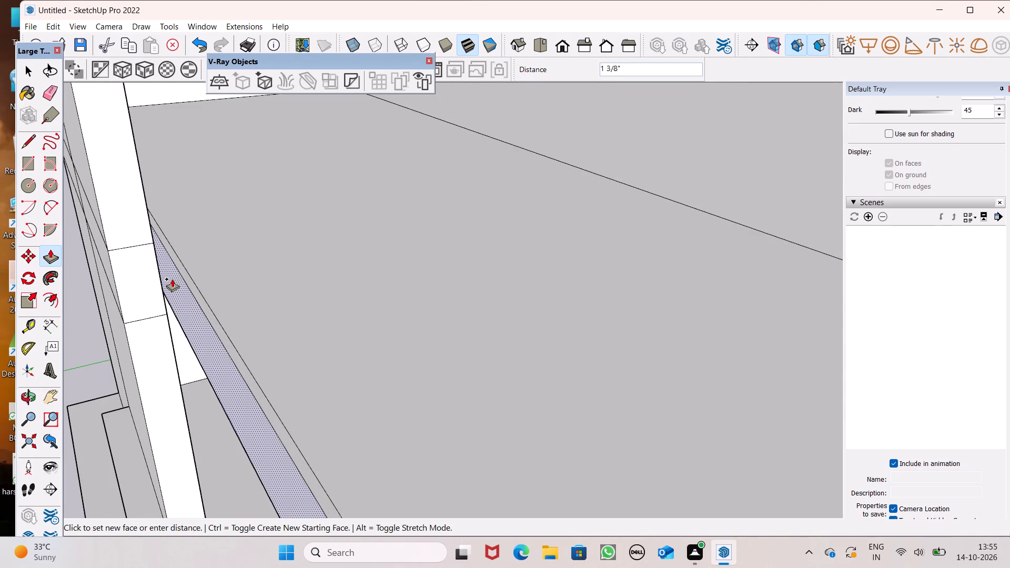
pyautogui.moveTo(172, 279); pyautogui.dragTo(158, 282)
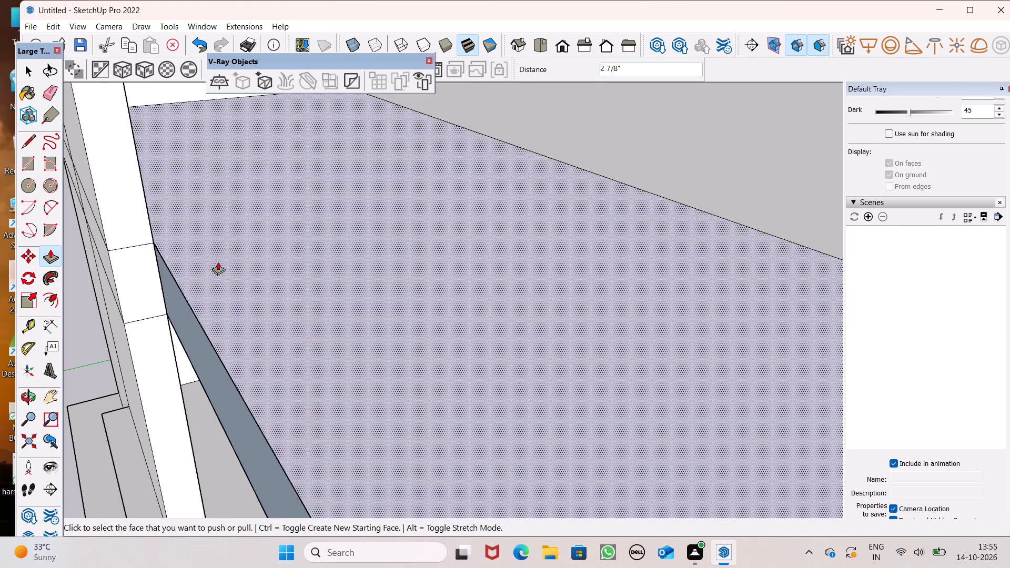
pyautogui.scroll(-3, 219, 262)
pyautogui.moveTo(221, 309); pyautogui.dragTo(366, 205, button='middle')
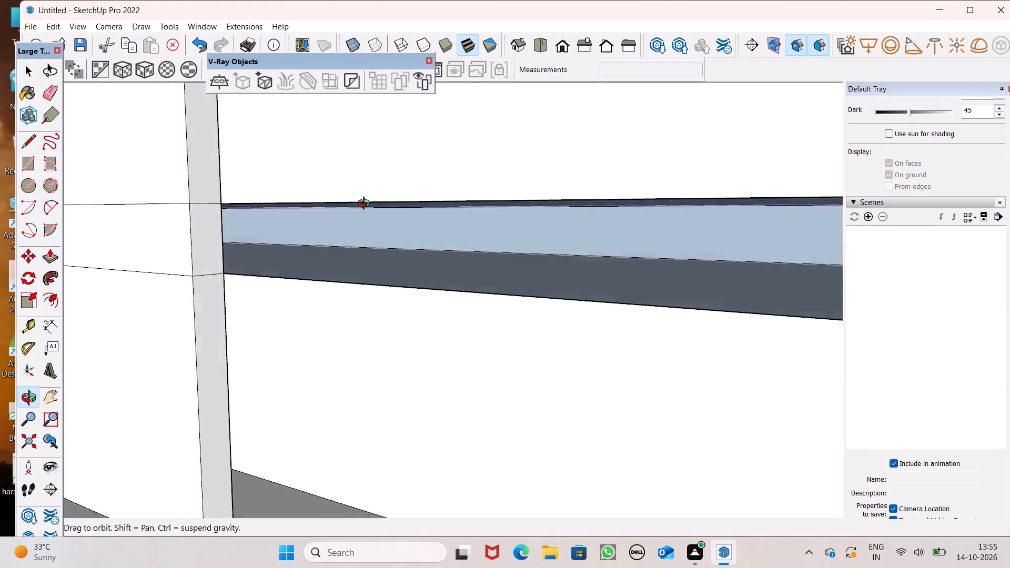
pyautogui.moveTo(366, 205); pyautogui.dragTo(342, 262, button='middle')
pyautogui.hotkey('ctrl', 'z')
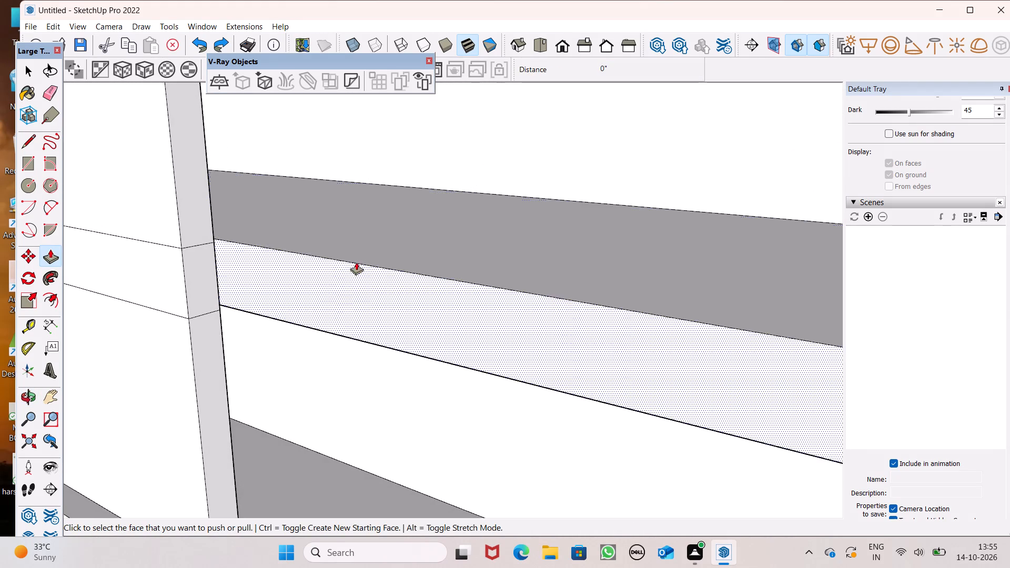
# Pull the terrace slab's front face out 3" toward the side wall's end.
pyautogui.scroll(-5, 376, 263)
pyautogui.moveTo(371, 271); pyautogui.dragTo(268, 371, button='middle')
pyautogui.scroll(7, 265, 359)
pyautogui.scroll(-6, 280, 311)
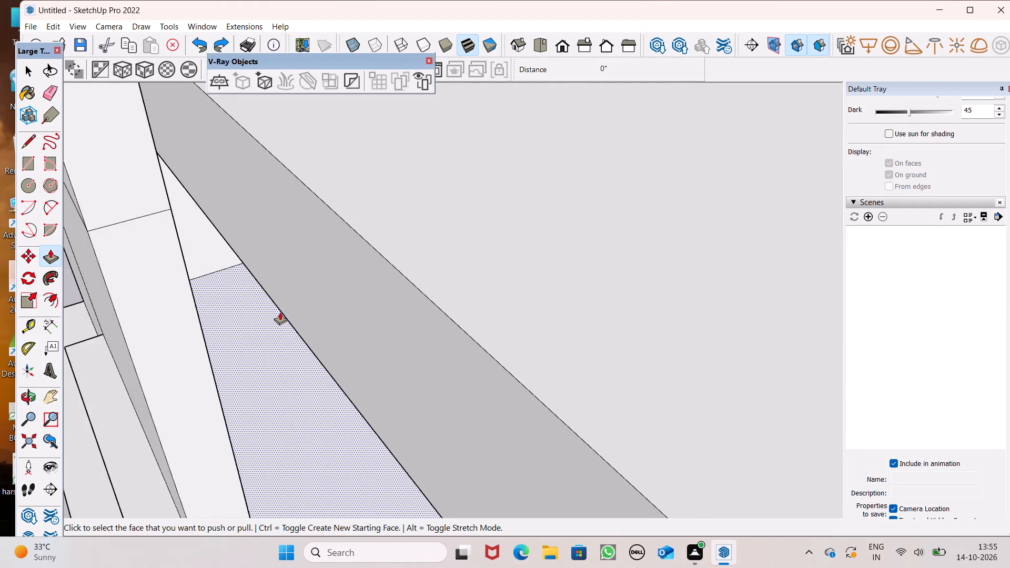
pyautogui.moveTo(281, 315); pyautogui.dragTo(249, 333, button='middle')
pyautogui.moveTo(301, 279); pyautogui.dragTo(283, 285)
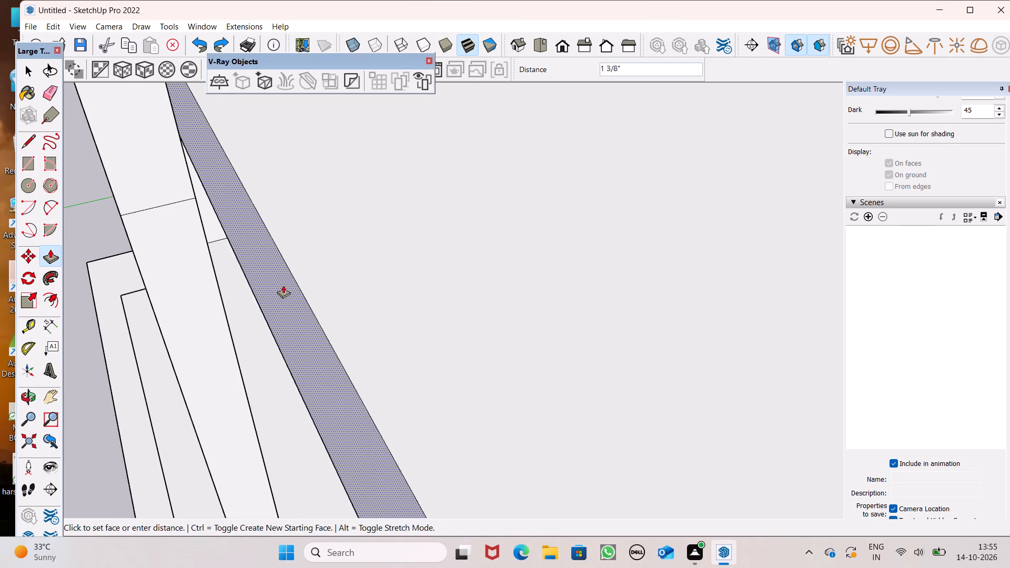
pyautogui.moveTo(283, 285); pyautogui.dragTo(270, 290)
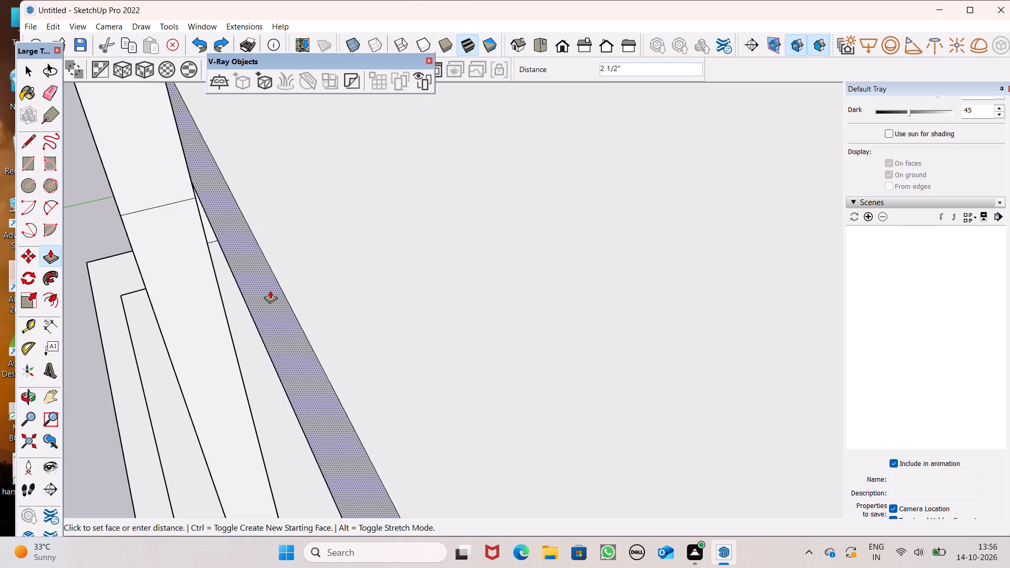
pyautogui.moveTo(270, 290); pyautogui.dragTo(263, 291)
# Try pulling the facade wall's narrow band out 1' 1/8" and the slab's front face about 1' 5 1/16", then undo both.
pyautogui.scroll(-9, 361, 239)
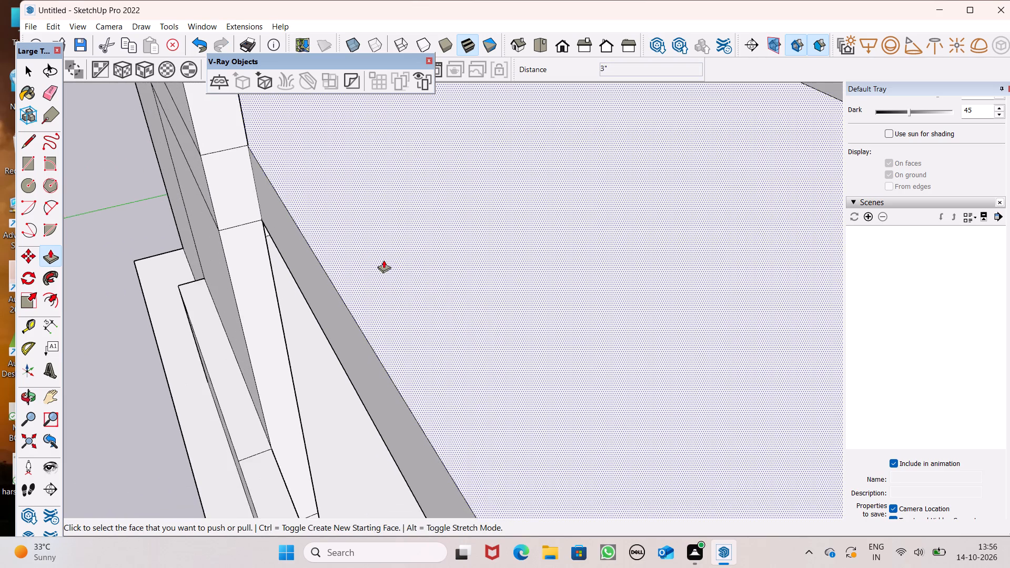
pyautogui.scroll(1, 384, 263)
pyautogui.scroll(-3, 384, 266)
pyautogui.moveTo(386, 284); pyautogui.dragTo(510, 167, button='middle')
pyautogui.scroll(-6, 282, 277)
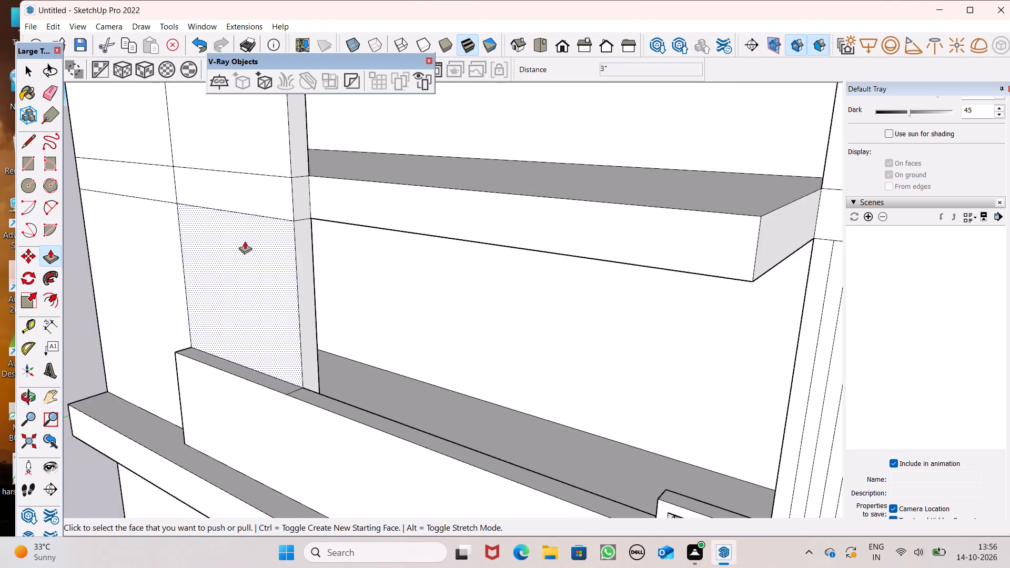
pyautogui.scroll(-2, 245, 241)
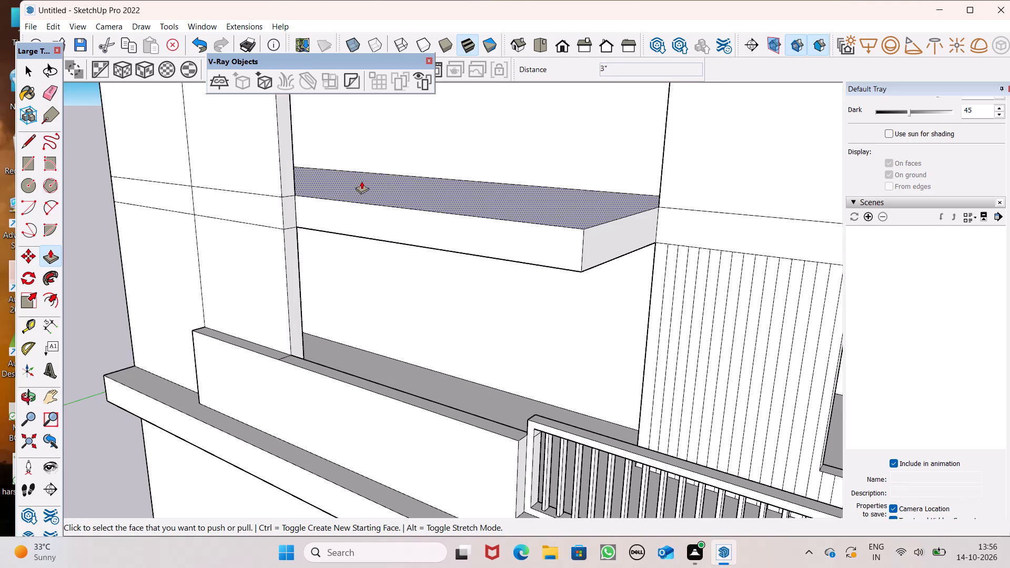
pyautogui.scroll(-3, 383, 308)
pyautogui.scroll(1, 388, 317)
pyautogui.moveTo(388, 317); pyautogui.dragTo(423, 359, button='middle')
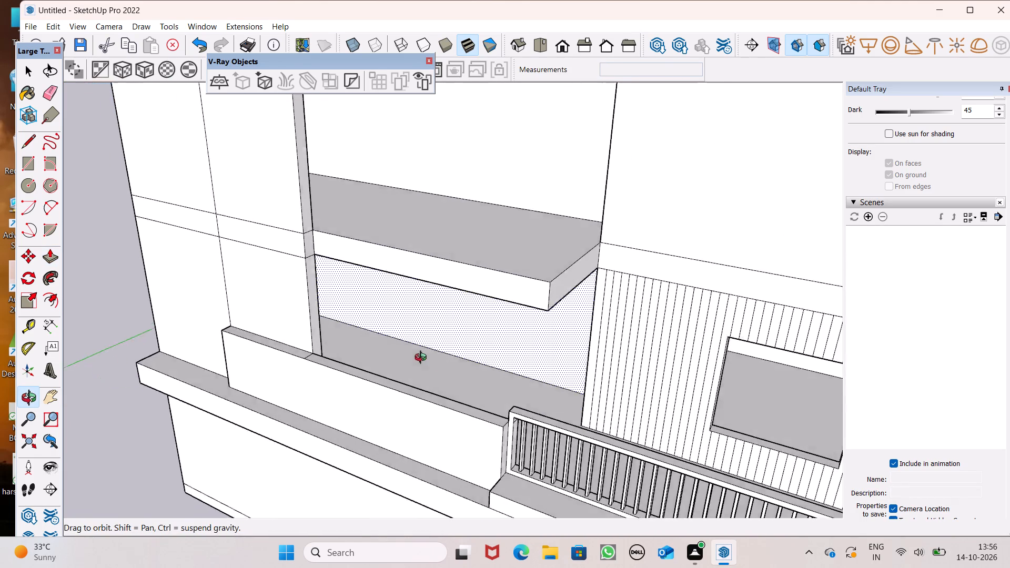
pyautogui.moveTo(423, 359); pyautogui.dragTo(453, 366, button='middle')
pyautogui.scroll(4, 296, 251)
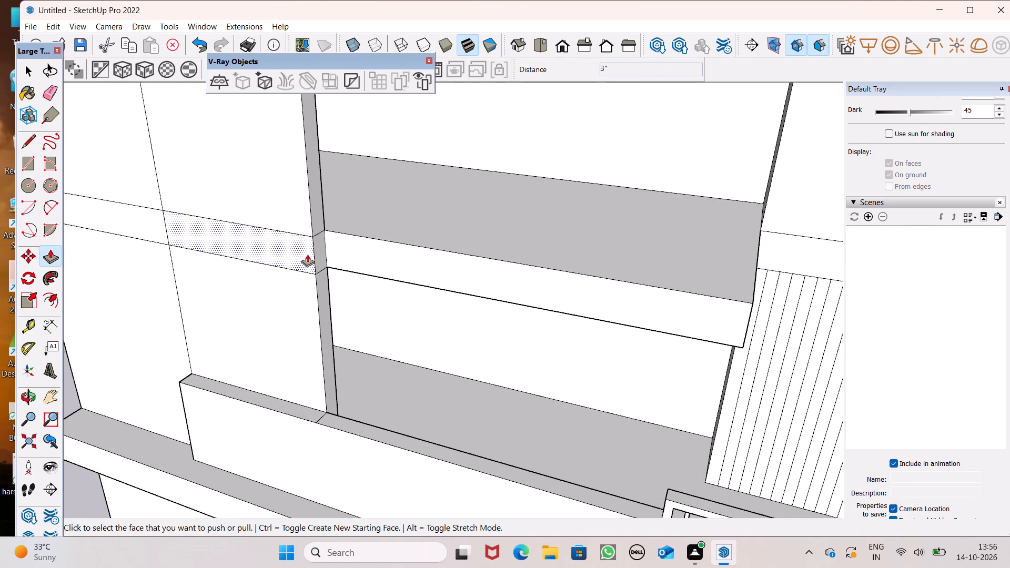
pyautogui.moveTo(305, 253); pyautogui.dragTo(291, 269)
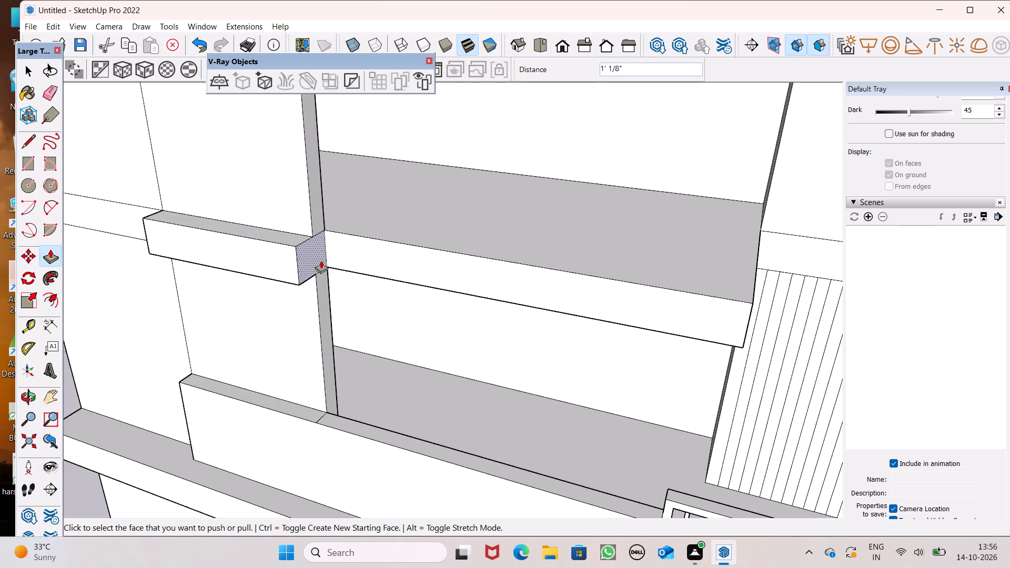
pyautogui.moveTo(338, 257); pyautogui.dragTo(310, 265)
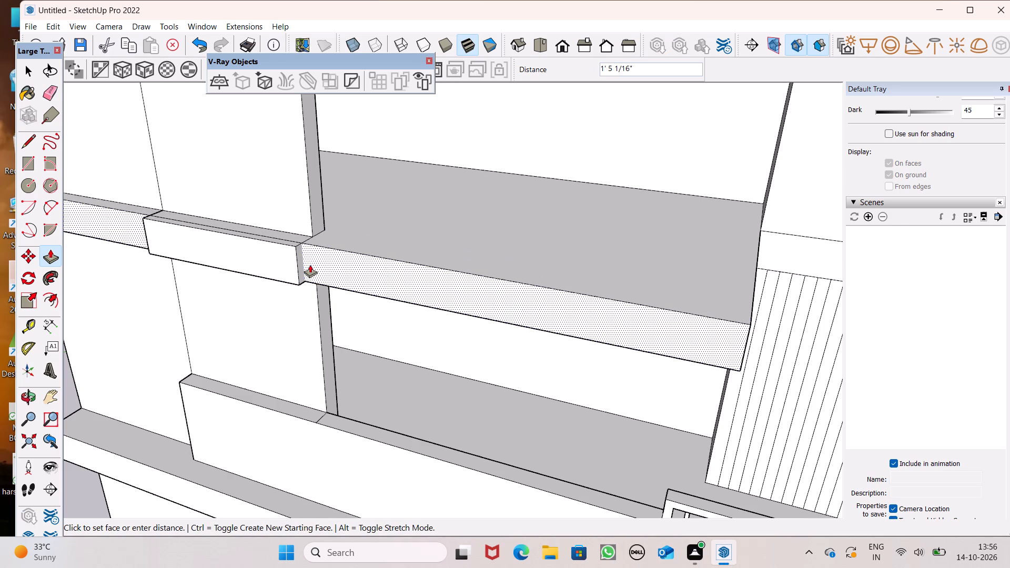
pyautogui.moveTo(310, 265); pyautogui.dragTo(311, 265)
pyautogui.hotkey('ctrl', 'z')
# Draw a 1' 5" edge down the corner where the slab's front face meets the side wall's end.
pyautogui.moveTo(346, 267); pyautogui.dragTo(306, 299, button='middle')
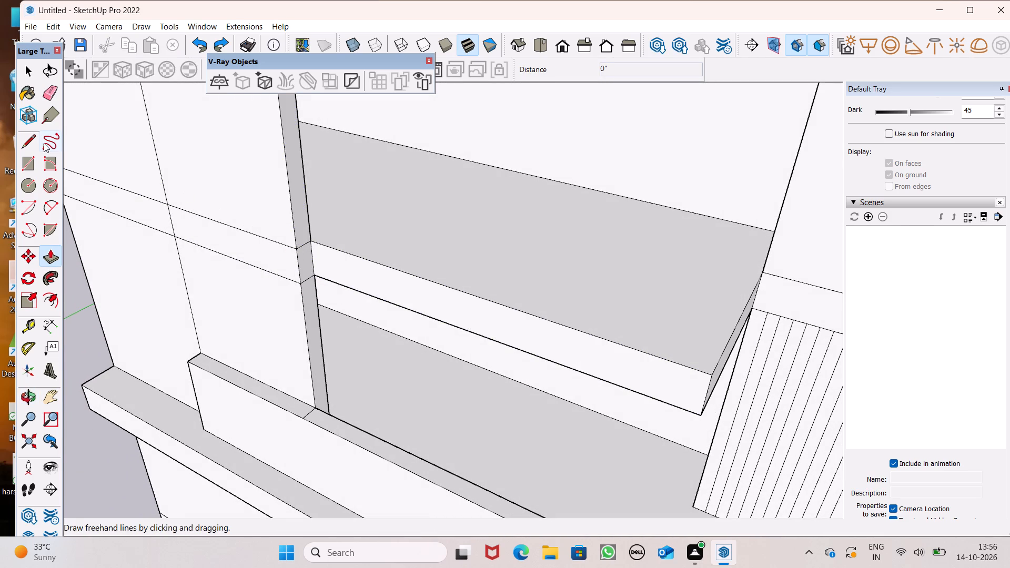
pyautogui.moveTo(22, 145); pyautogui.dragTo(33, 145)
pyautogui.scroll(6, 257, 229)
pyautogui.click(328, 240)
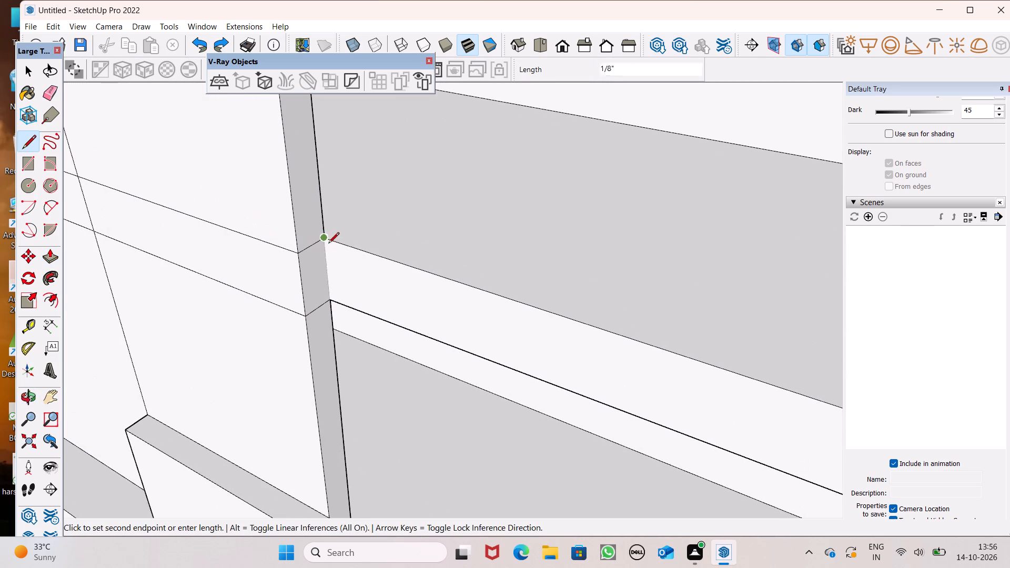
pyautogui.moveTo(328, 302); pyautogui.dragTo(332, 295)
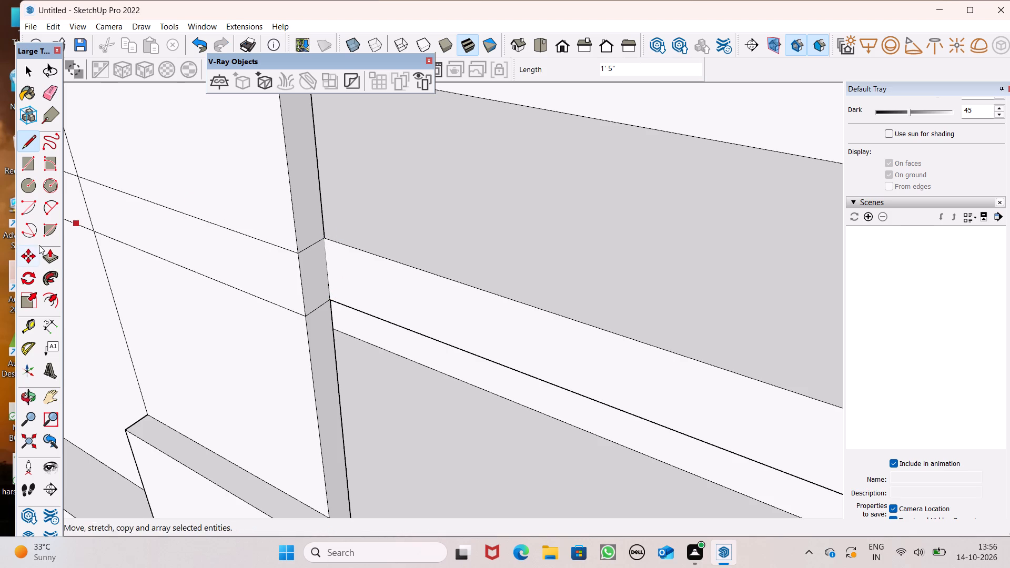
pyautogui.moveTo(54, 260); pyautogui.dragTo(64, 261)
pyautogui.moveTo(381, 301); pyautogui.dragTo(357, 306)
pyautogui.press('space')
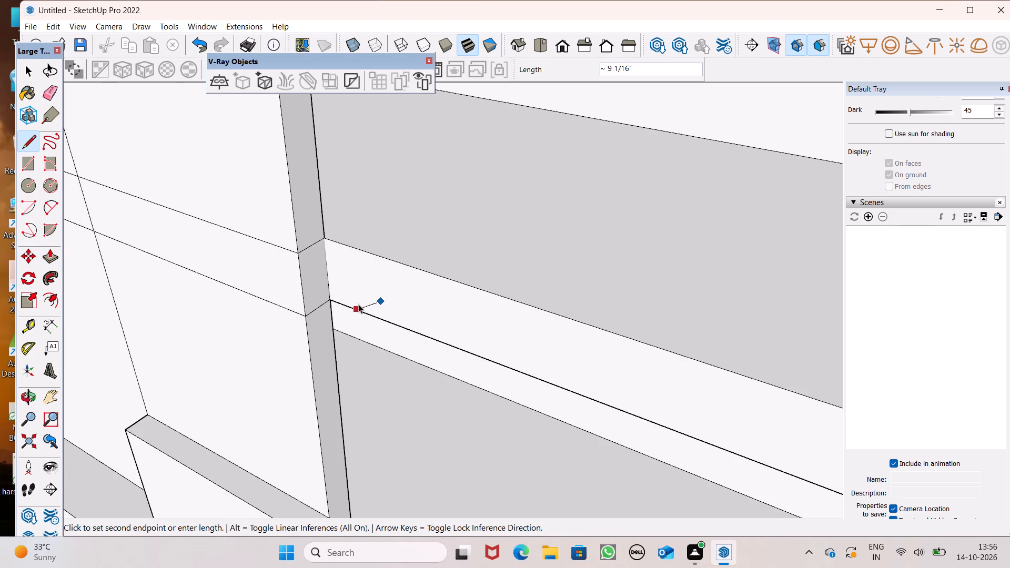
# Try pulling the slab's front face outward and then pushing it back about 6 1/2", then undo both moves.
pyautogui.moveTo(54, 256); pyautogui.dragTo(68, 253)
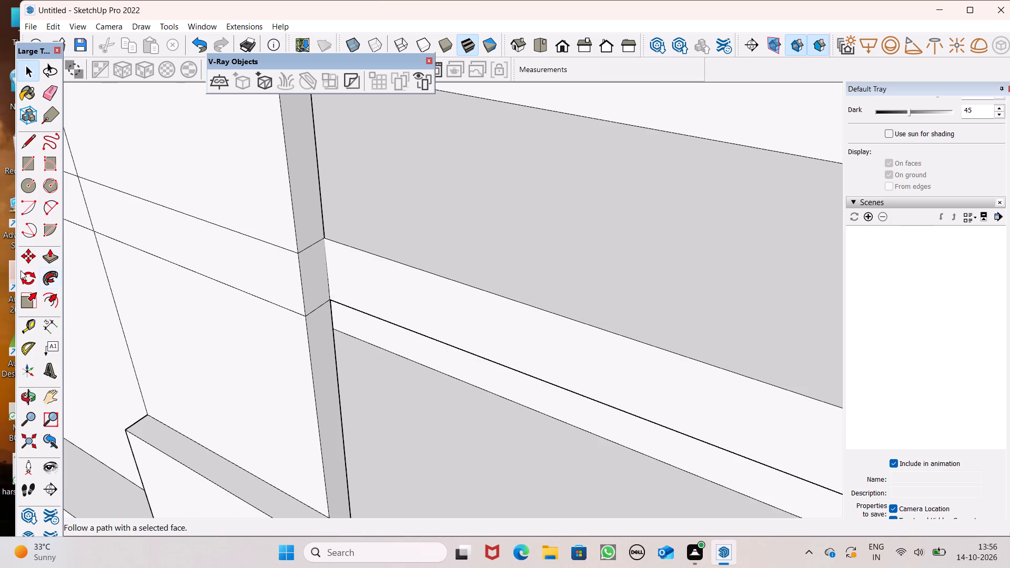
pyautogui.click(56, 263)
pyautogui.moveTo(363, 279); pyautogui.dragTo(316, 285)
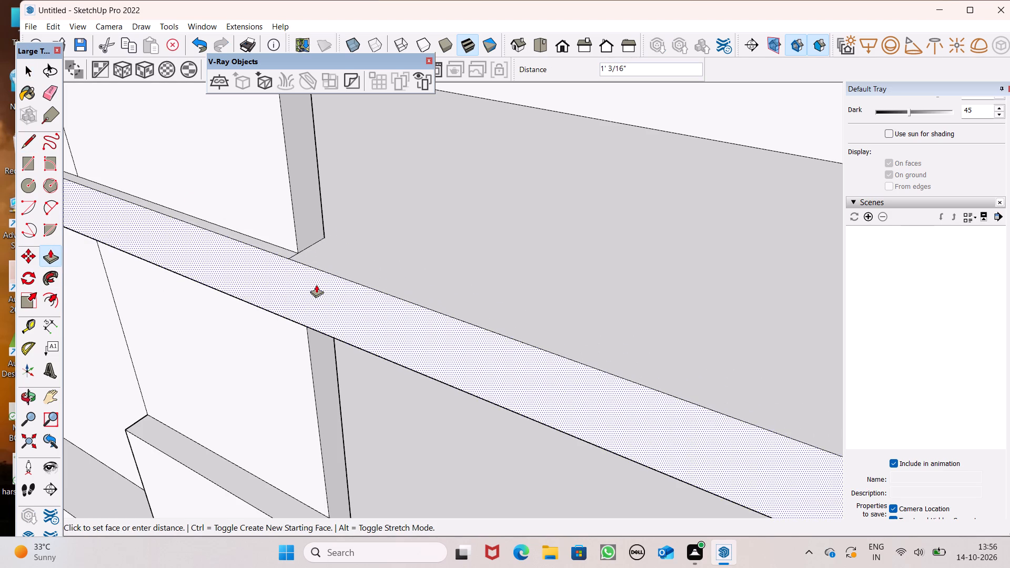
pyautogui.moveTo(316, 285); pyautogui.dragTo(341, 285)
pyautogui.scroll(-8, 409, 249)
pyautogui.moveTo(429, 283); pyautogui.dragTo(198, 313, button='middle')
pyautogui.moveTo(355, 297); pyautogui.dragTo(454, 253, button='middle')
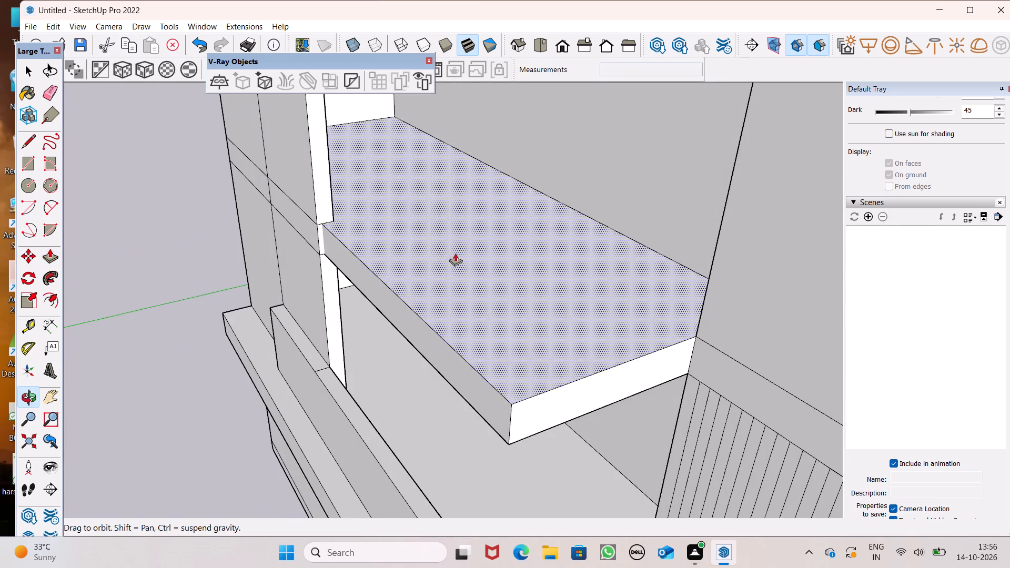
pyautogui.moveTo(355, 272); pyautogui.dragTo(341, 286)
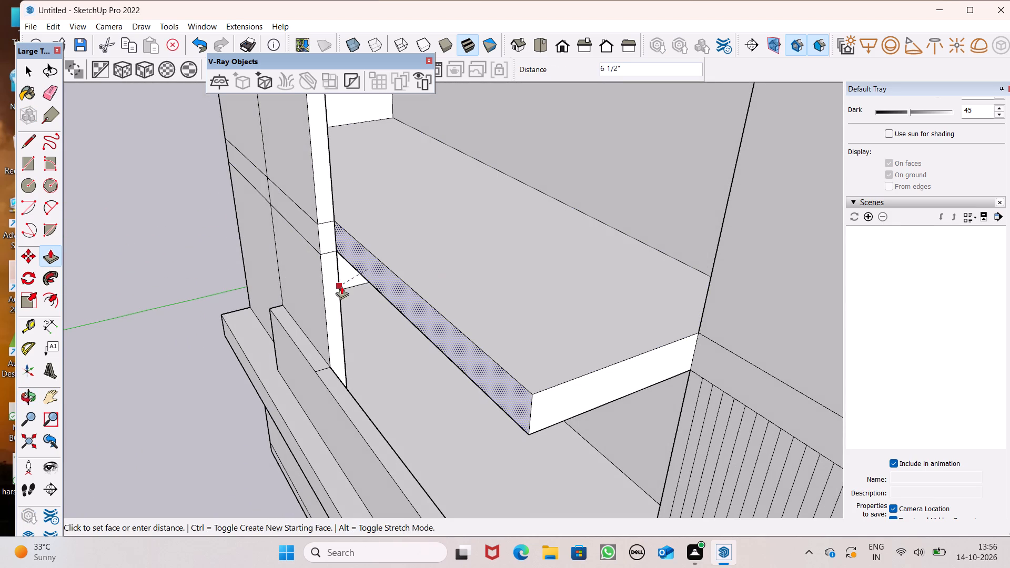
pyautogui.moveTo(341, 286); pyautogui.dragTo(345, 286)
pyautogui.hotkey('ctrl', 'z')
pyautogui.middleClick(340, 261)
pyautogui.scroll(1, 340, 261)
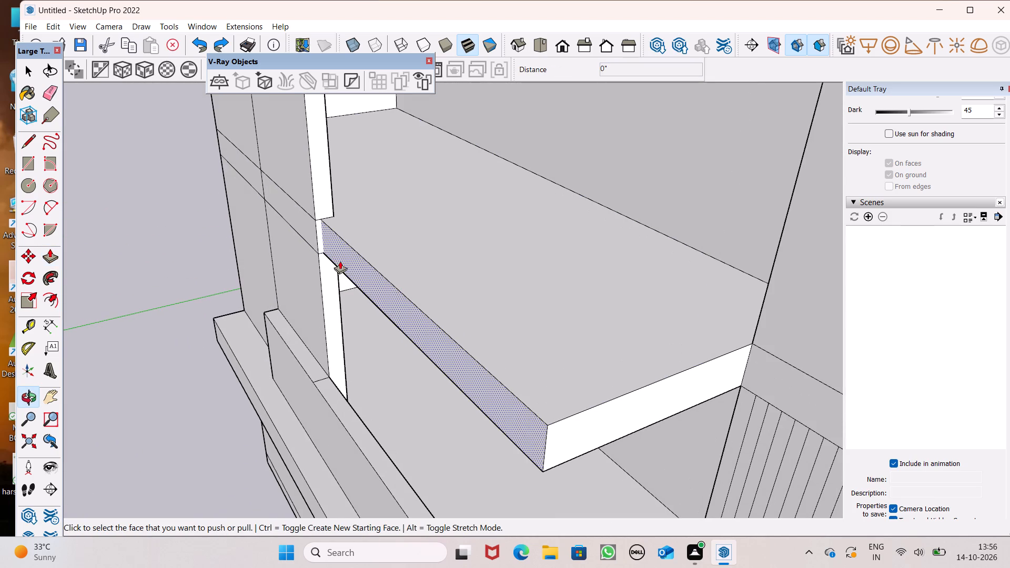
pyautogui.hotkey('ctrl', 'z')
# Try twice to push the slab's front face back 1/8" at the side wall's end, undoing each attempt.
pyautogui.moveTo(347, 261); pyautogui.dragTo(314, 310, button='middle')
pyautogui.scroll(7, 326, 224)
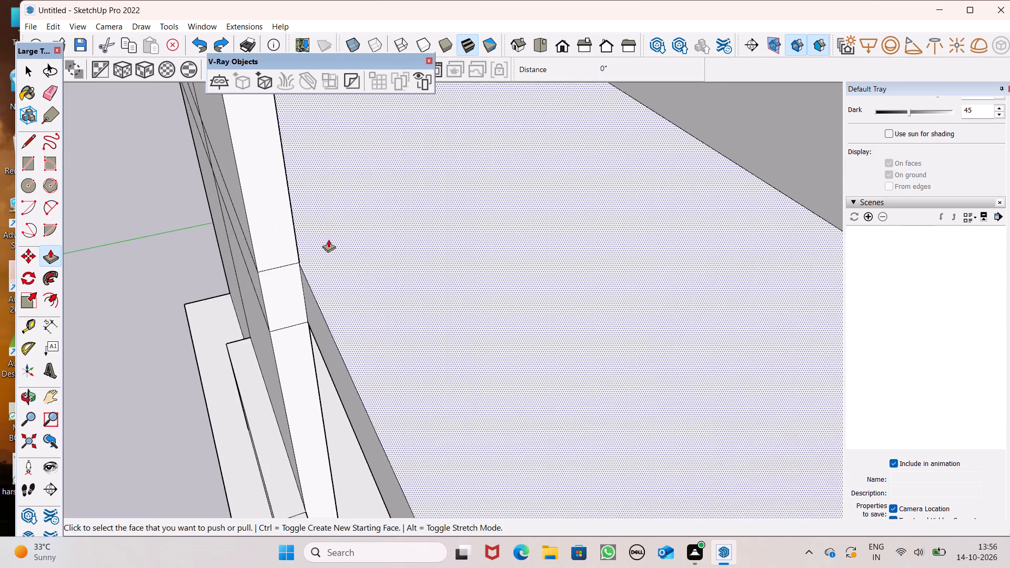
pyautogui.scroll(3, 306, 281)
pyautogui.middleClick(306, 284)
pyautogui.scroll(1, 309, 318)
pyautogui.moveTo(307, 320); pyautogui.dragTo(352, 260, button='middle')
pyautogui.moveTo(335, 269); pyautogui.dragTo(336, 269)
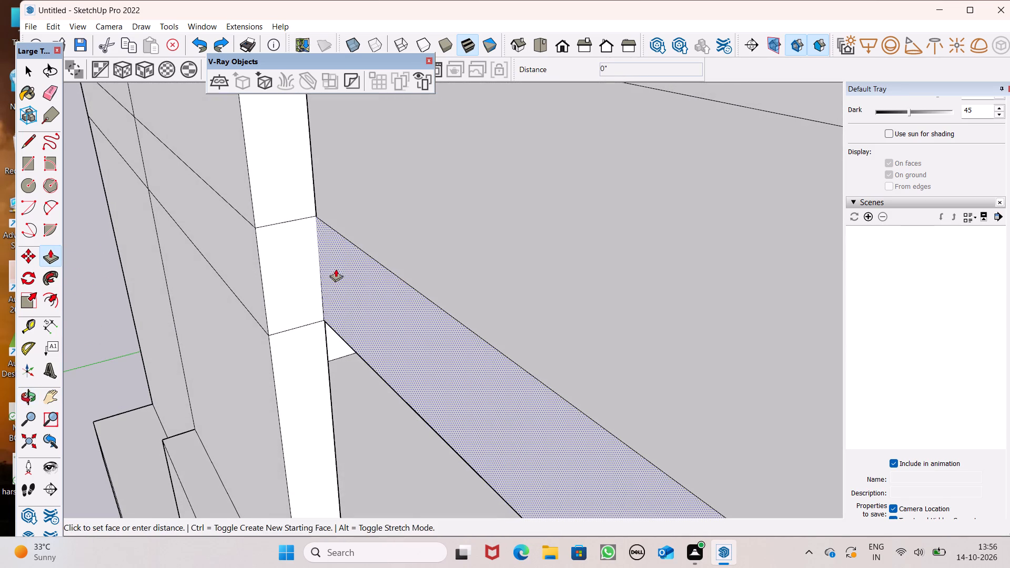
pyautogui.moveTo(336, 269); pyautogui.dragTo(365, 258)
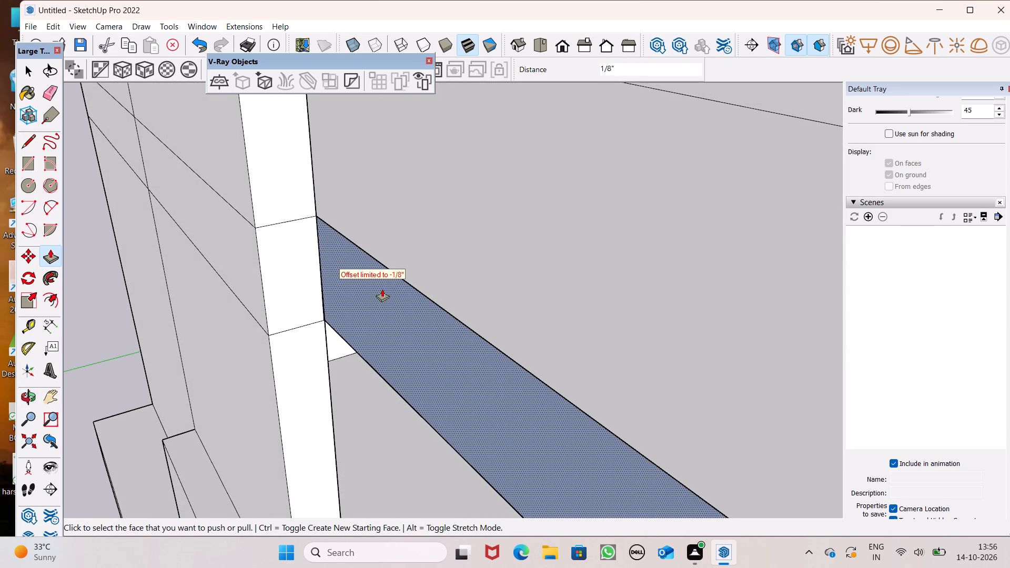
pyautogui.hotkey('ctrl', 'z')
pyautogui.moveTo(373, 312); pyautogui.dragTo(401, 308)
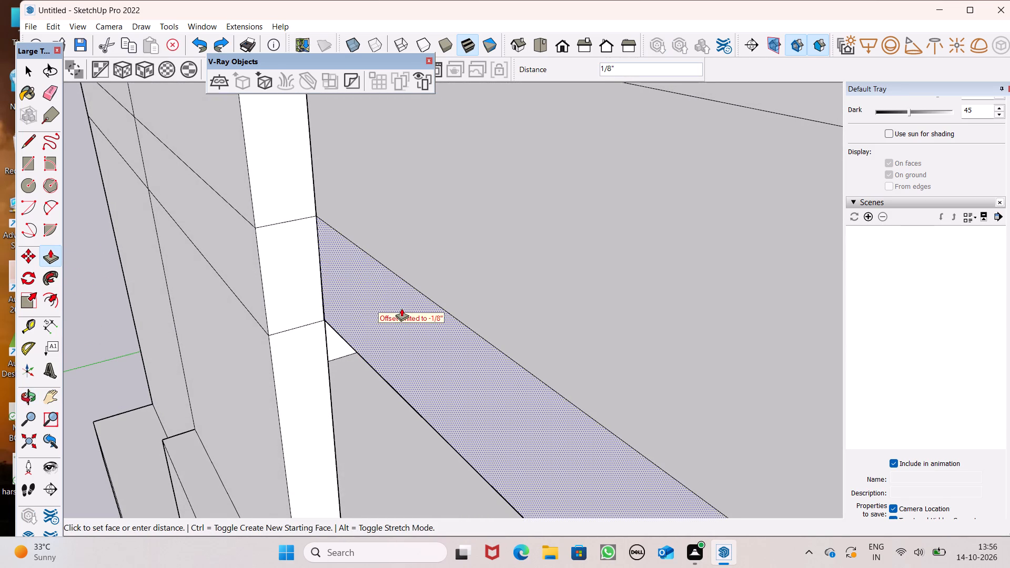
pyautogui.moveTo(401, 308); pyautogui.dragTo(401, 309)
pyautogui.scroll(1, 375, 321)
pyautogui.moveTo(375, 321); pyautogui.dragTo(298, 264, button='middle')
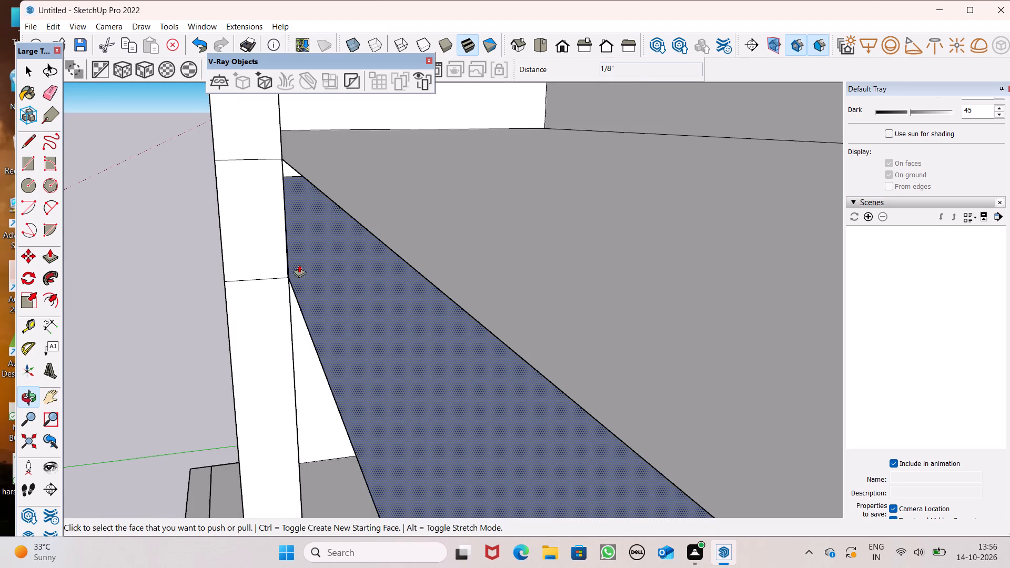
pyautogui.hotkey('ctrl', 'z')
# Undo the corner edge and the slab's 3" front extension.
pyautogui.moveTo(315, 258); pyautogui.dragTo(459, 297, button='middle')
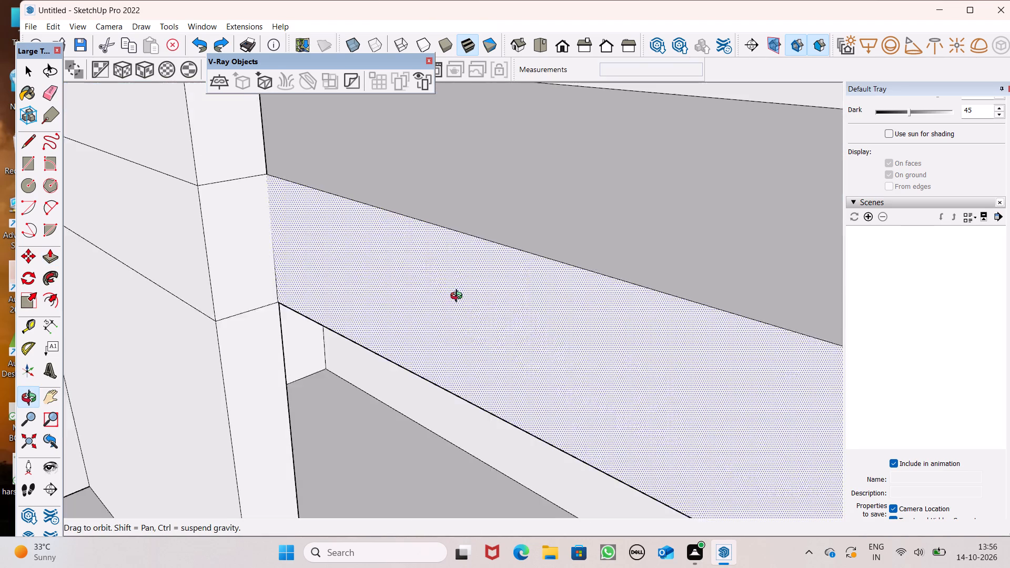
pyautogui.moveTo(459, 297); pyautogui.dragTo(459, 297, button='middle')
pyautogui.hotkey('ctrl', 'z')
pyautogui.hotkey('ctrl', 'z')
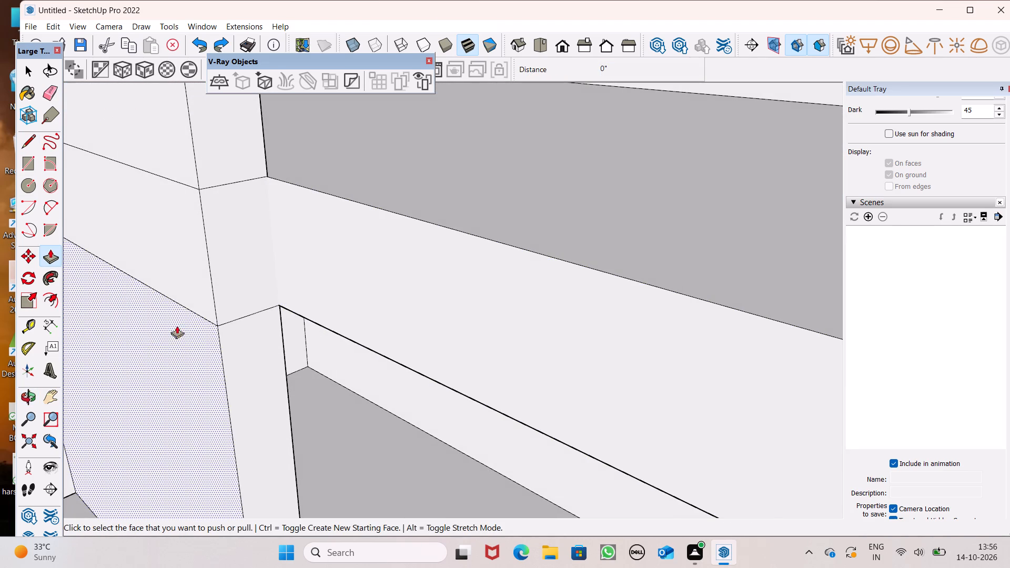
# Draw a 1' 5" edge from top to bottom of the slab's front face, just beside the side wall's end.
pyautogui.moveTo(339, 366); pyautogui.dragTo(289, 328, button='middle')
pyautogui.moveTo(295, 336); pyautogui.dragTo(321, 368, button='middle')
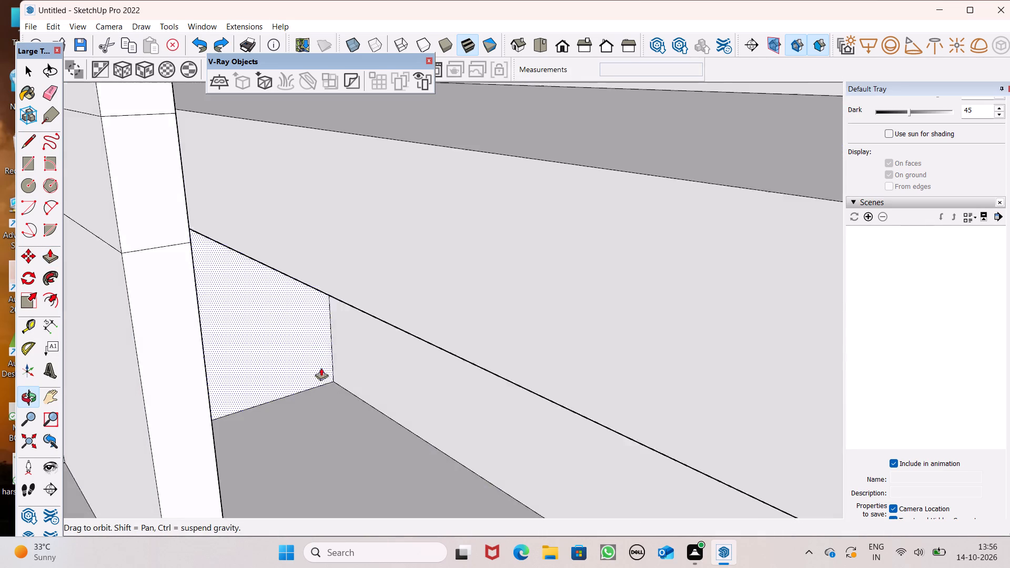
pyautogui.moveTo(321, 368); pyautogui.dragTo(313, 358, button='middle')
pyautogui.scroll(-8, 351, 311)
pyautogui.moveTo(337, 301); pyautogui.dragTo(240, 351, button='middle')
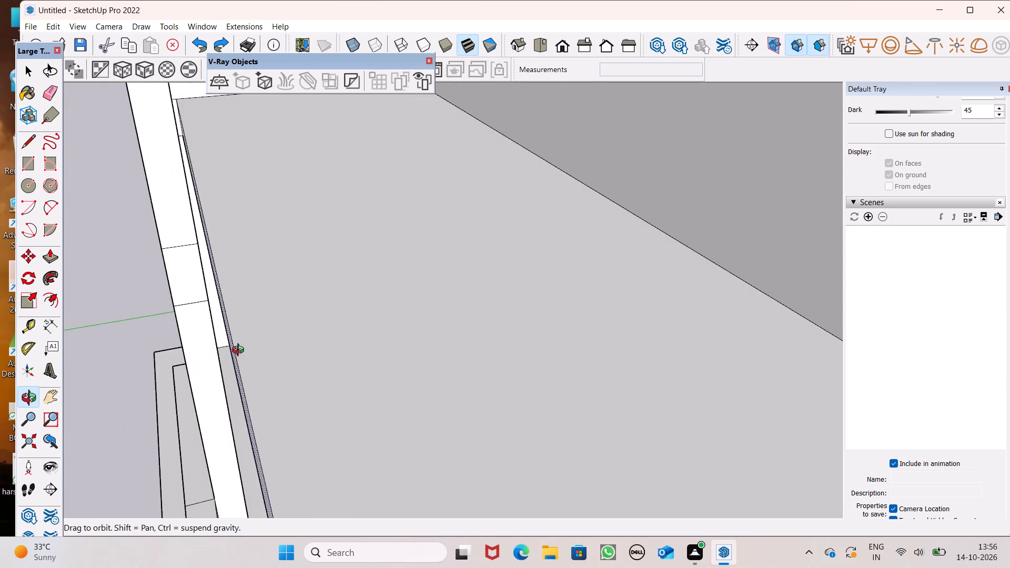
pyautogui.moveTo(240, 351); pyautogui.dragTo(407, 310, button='middle')
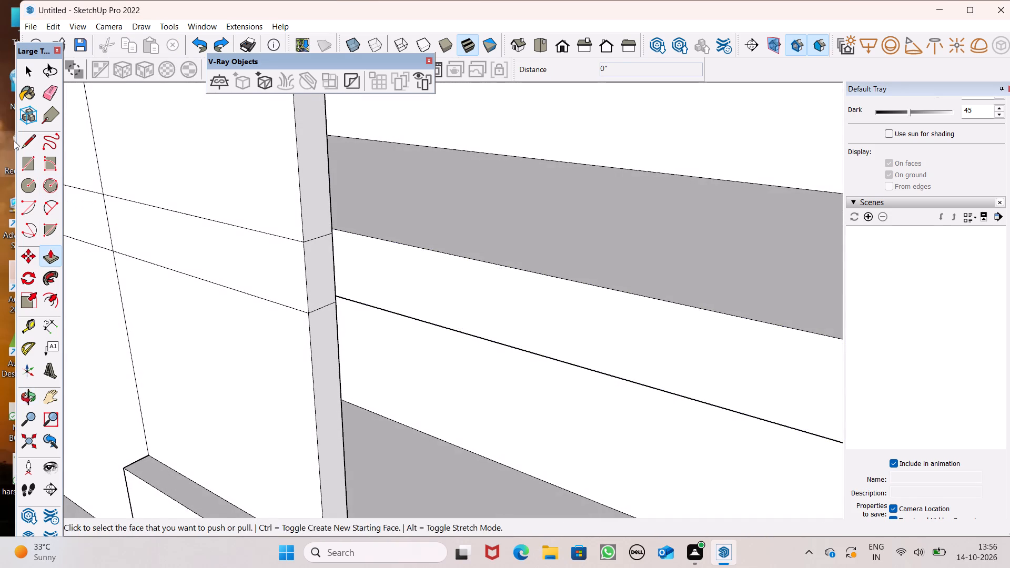
pyautogui.click(31, 141)
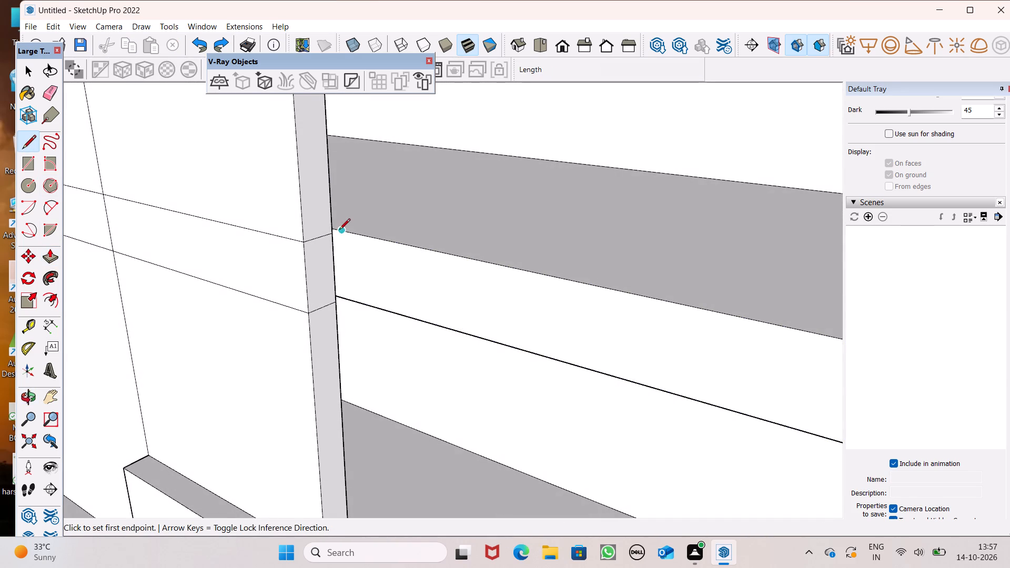
pyautogui.click(339, 230)
pyautogui.click(340, 296)
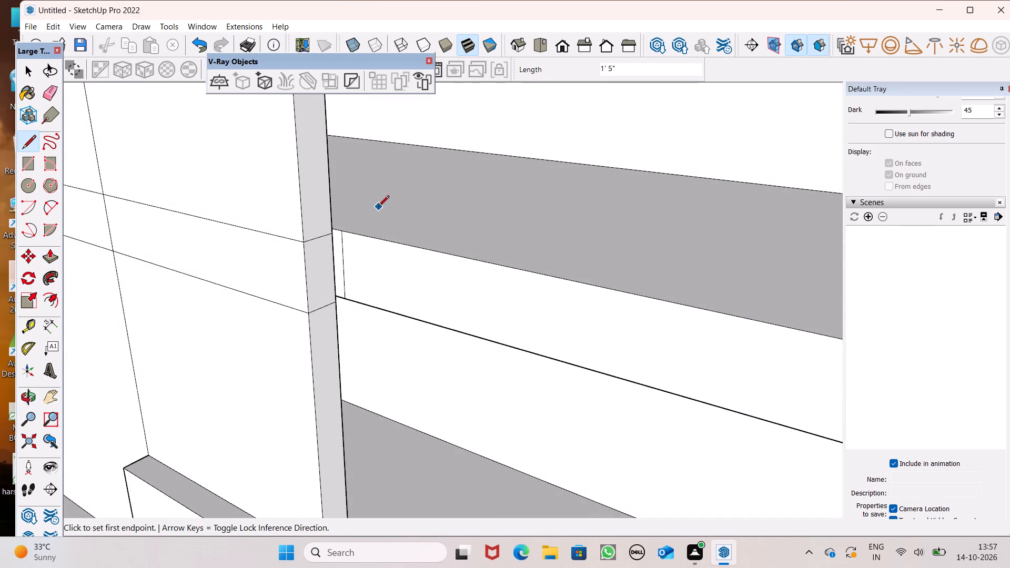
# Pull the narrow strip between the new edge and the side wall out 2 7/8" from the slab's front.
pyautogui.click(53, 255)
pyautogui.scroll(6, 350, 272)
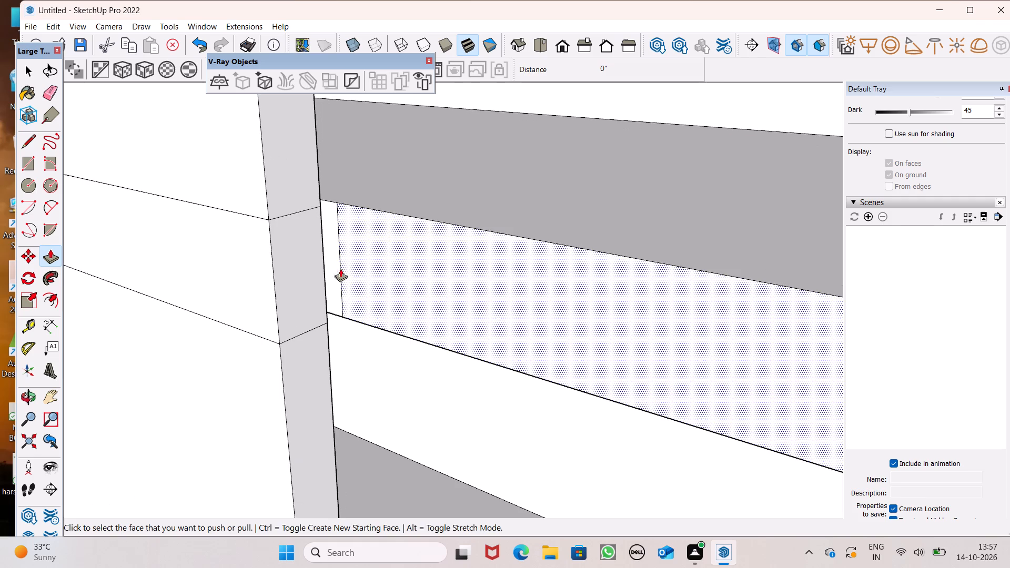
pyautogui.moveTo(331, 268); pyautogui.dragTo(317, 278)
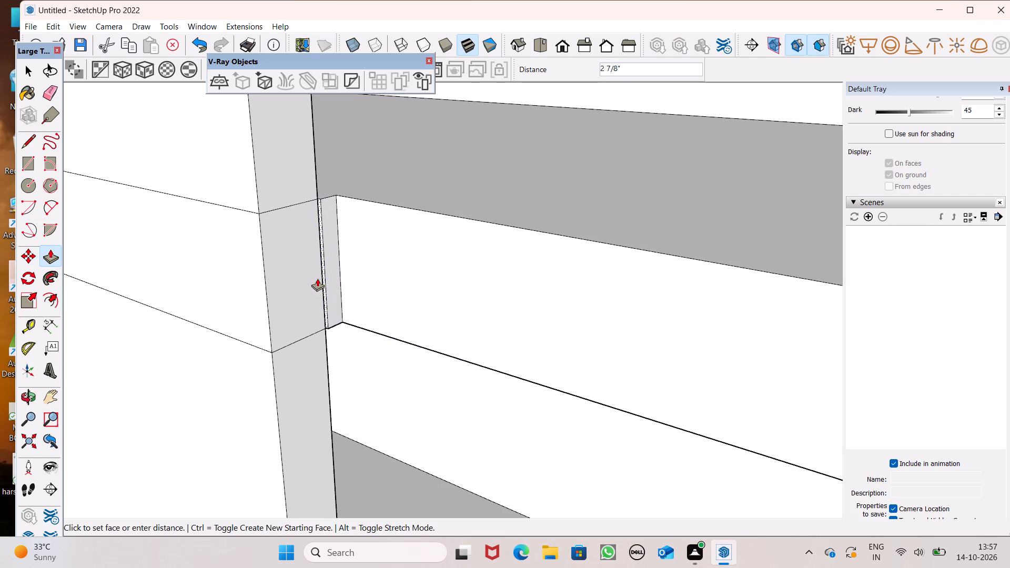
pyautogui.moveTo(317, 278); pyautogui.dragTo(315, 278)
# Pull the narrow strip of the slab beside the side wall about 5/16" so it is flush with the wall's end face.
pyautogui.moveTo(355, 298); pyautogui.dragTo(254, 366, button='middle')
pyautogui.scroll(4, 358, 242)
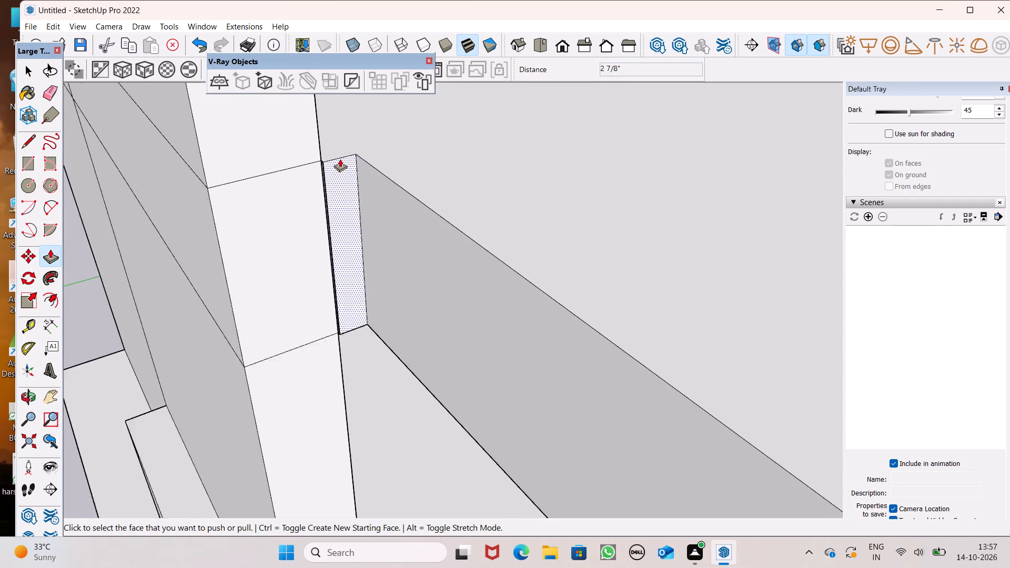
pyautogui.scroll(1, 340, 159)
pyautogui.scroll(5, 320, 200)
pyautogui.scroll(-1, 356, 192)
pyautogui.scroll(1, 360, 192)
pyautogui.moveTo(328, 224); pyautogui.dragTo(319, 226)
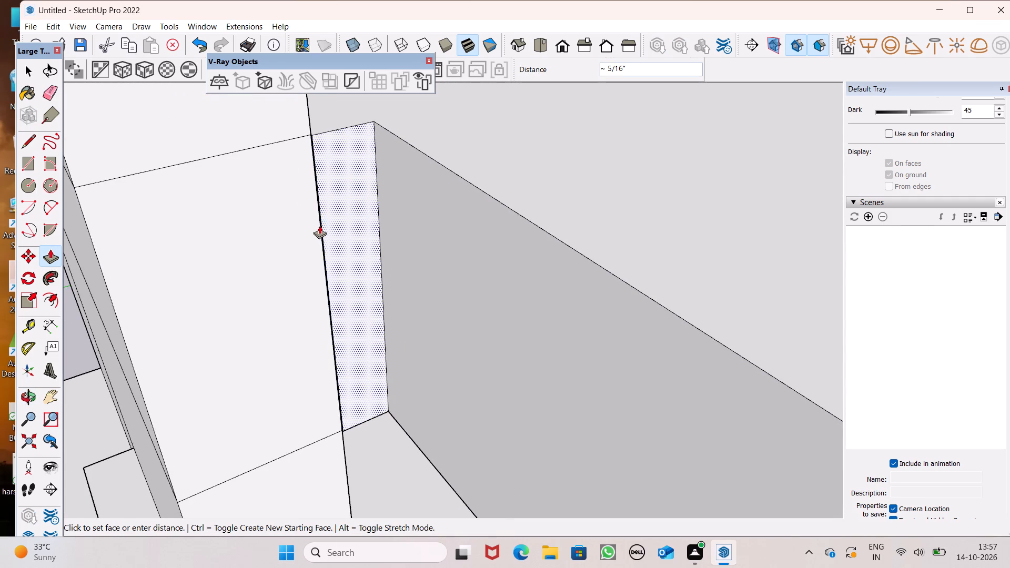
pyautogui.moveTo(319, 226); pyautogui.dragTo(307, 228)
pyautogui.scroll(-9, 383, 221)
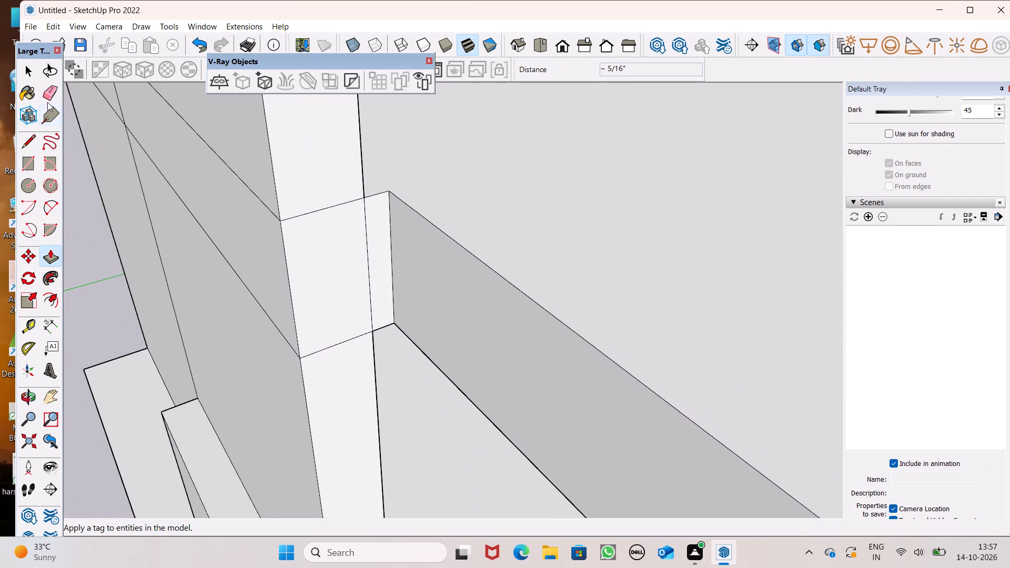
# Erase the vertical seam edge between the side wall's end and the narrow slab strip.
pyautogui.click(53, 96)
pyautogui.moveTo(373, 234); pyautogui.dragTo(363, 235)
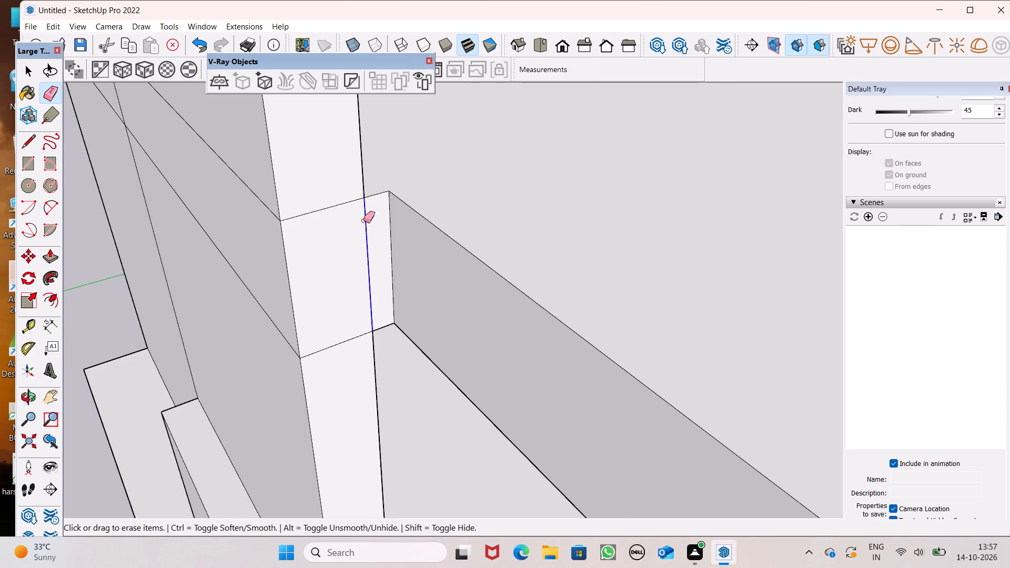
# Pull the terrace slab's front face out 11 7/8" to line up with the side wall's outer face.
pyautogui.scroll(-6, 365, 225)
pyautogui.scroll(-3, 439, 249)
pyautogui.moveTo(432, 301); pyautogui.dragTo(570, 284, button='middle')
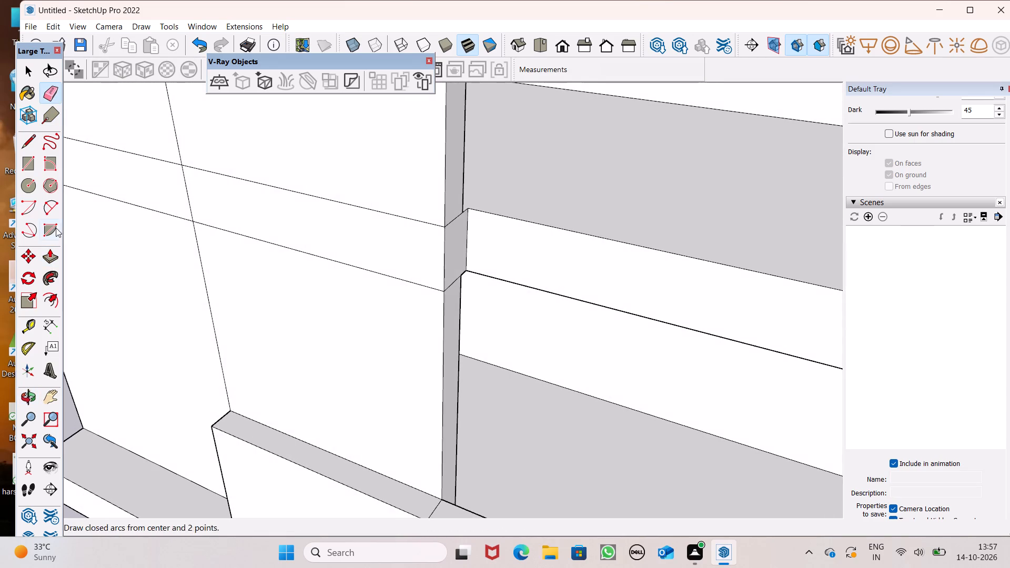
pyautogui.click(50, 256)
pyautogui.moveTo(540, 252); pyautogui.dragTo(464, 259)
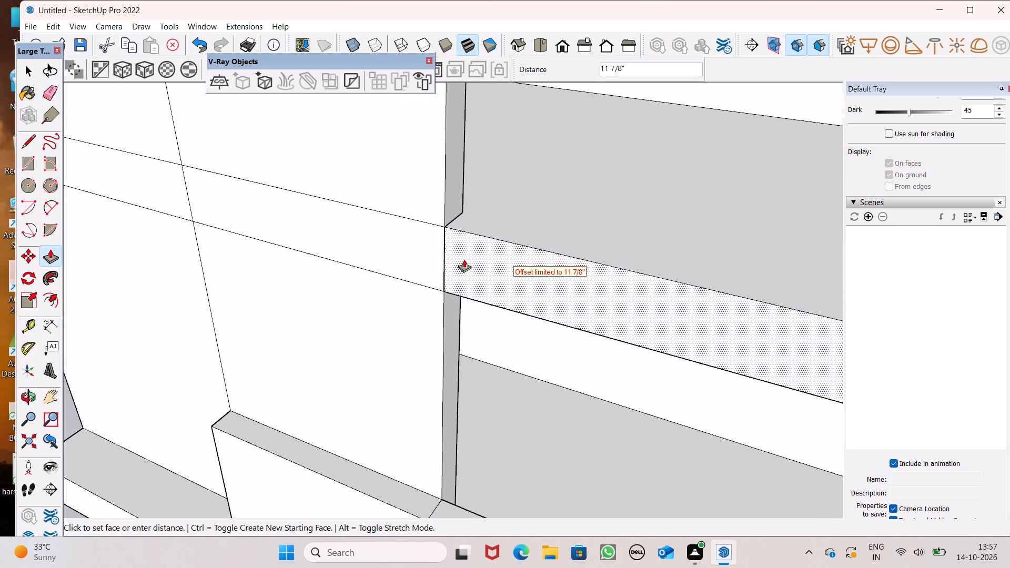
pyautogui.moveTo(464, 259); pyautogui.dragTo(441, 253)
pyautogui.scroll(-7, 439, 246)
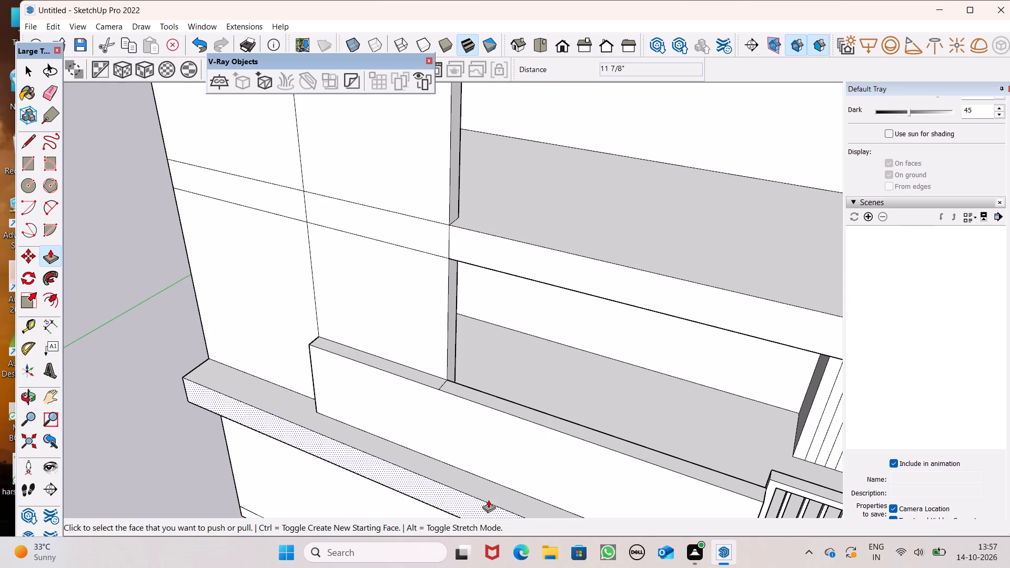
# Pull the slab-level band segment on the front wall, beside the terrace opening, out 1' 11 1/8".
pyautogui.scroll(-1, 402, 567)
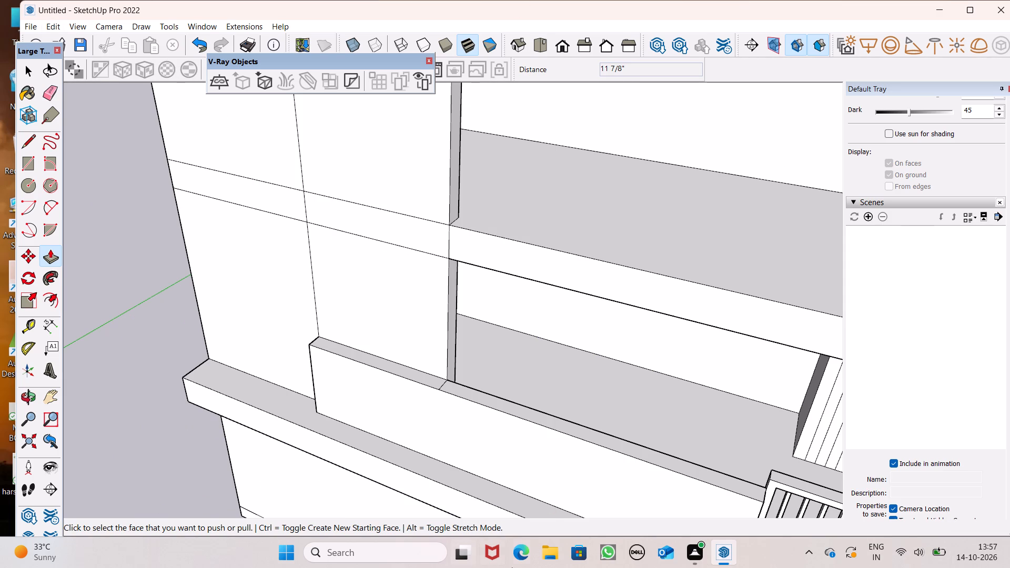
pyautogui.scroll(-4, 405, 299)
pyautogui.scroll(1, 410, 324)
pyautogui.scroll(-1, 411, 333)
pyautogui.moveTo(413, 337); pyautogui.dragTo(540, 401, button='middle')
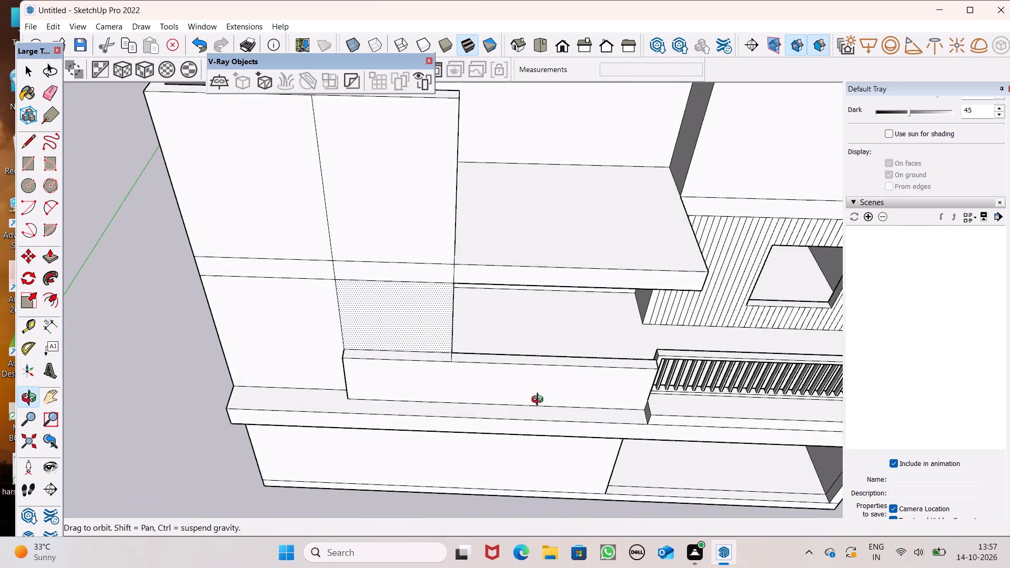
pyautogui.moveTo(540, 401); pyautogui.dragTo(540, 436, button='middle')
pyautogui.scroll(2, 475, 349)
pyautogui.scroll(-1, 470, 342)
pyautogui.scroll(2, 470, 342)
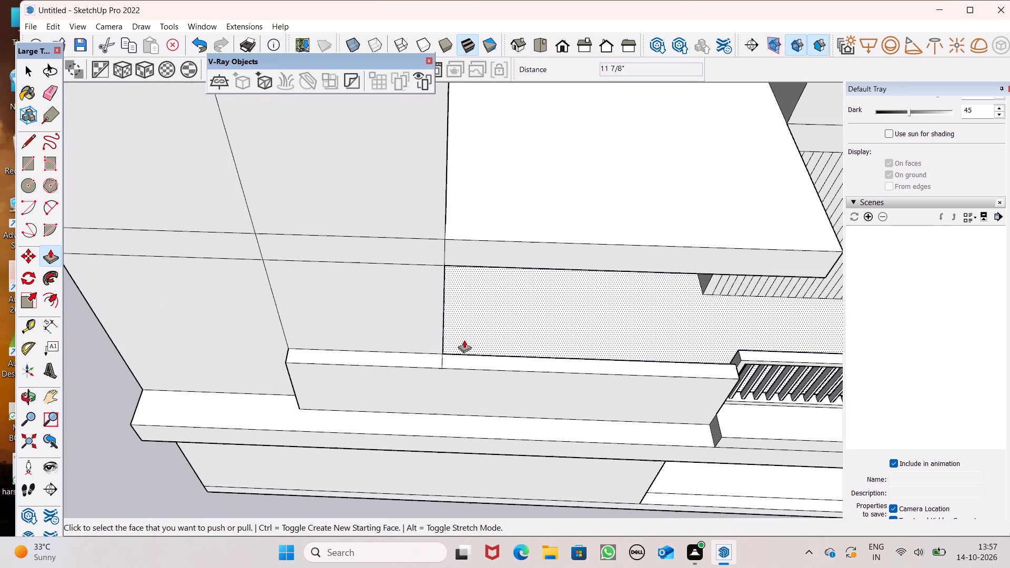
pyautogui.moveTo(356, 256); pyautogui.dragTo(332, 434)
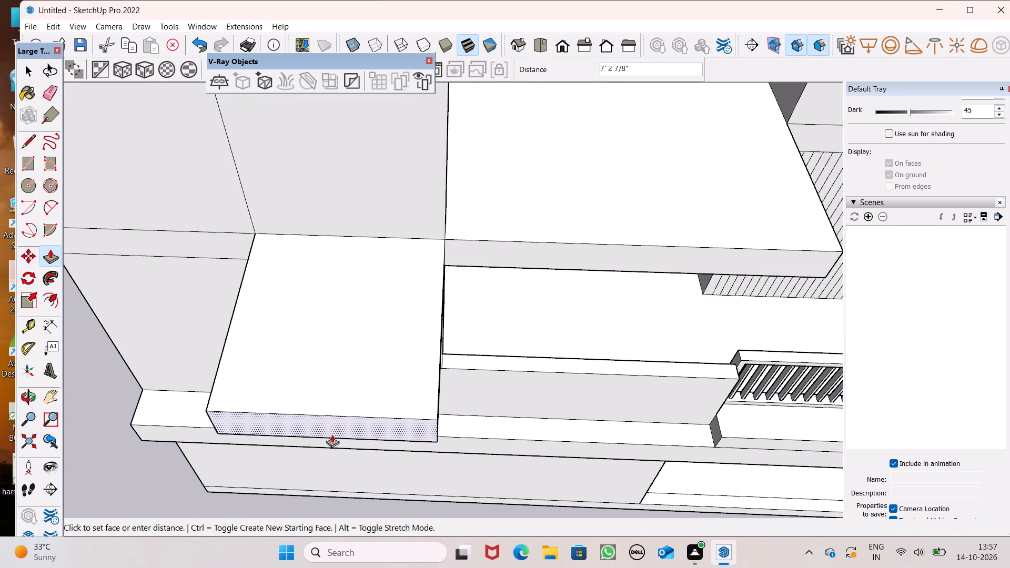
pyautogui.moveTo(332, 434); pyautogui.dragTo(514, 438)
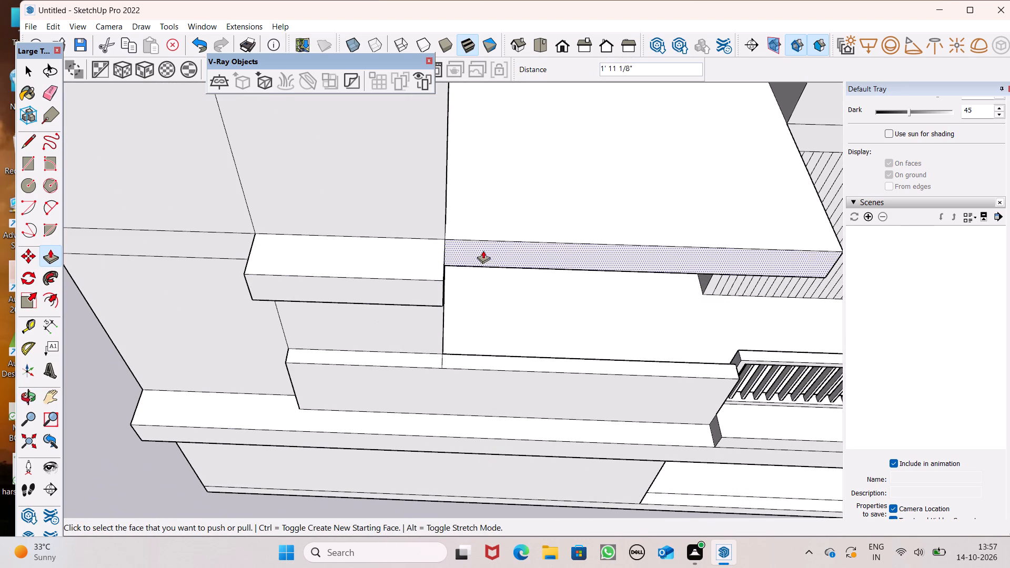
# Pull the terrace slab's front face out 1' 11 1/8" to match the adjoining projecting band.
pyautogui.moveTo(482, 254); pyautogui.dragTo(414, 285)
# Pull the slab-level band above the grooved balcony wall out 9' 1 9/16" to the terrace slab's front face.
pyautogui.scroll(-7, 396, 333)
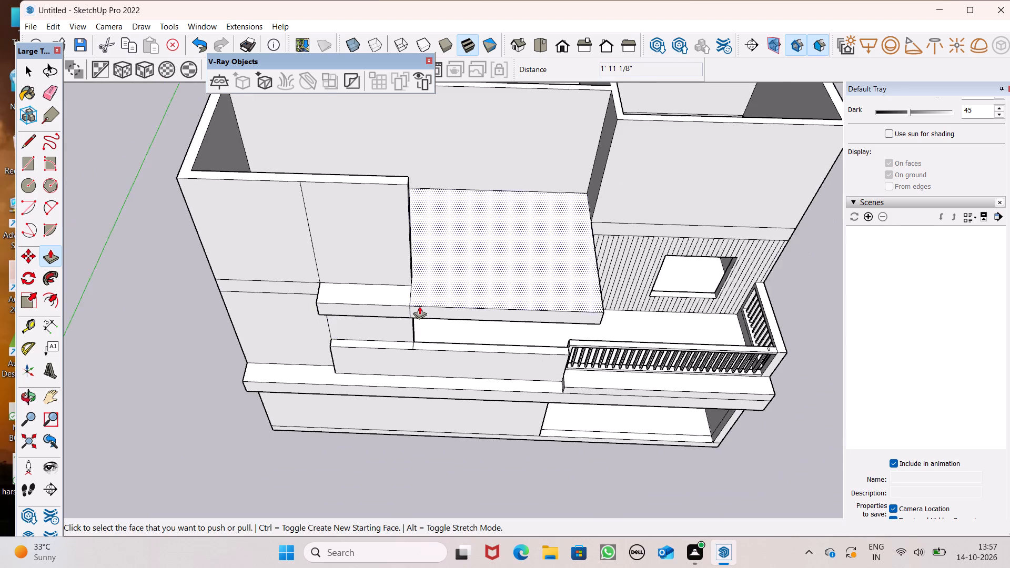
pyautogui.scroll(-1, 419, 306)
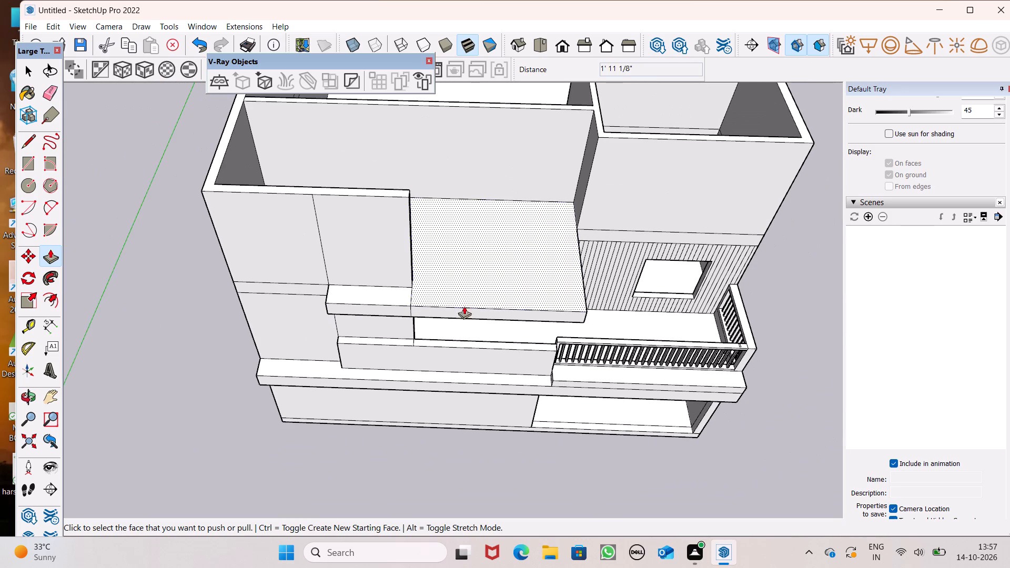
pyautogui.moveTo(608, 344); pyautogui.dragTo(502, 378, button='middle')
pyautogui.scroll(5, 592, 373)
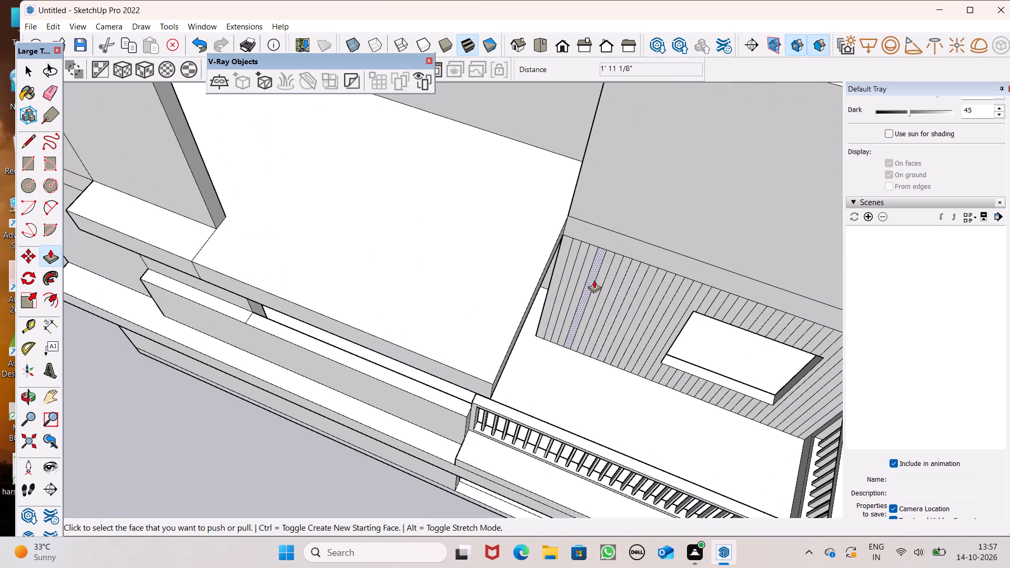
pyautogui.moveTo(608, 240); pyautogui.dragTo(484, 392)
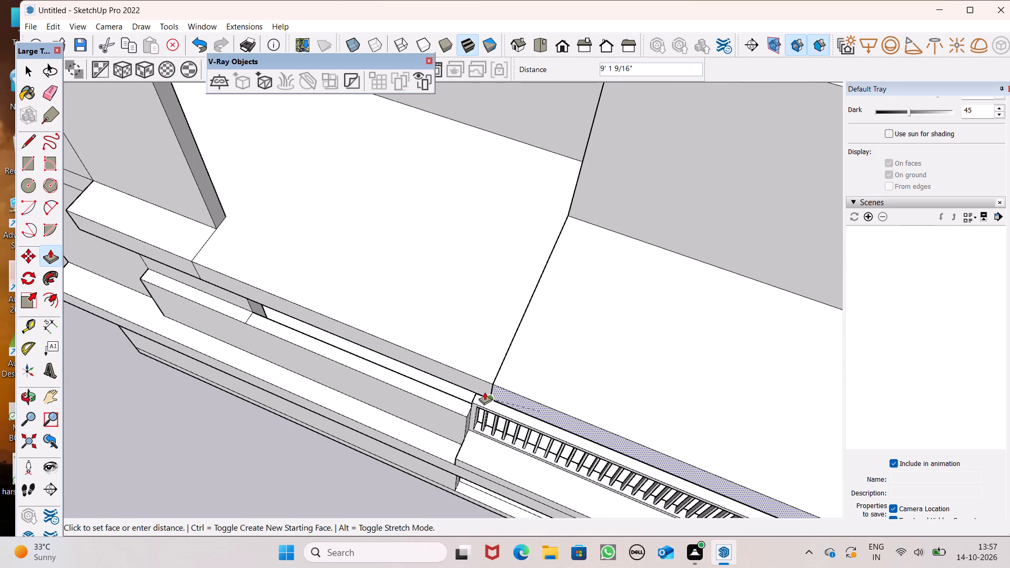
pyautogui.moveTo(484, 392); pyautogui.dragTo(476, 378)
# Erase the vertical groove lines crossing the slab-level band on the side facade.
pyautogui.scroll(-15, 437, 329)
pyautogui.moveTo(605, 380); pyautogui.dragTo(500, 305, button='middle')
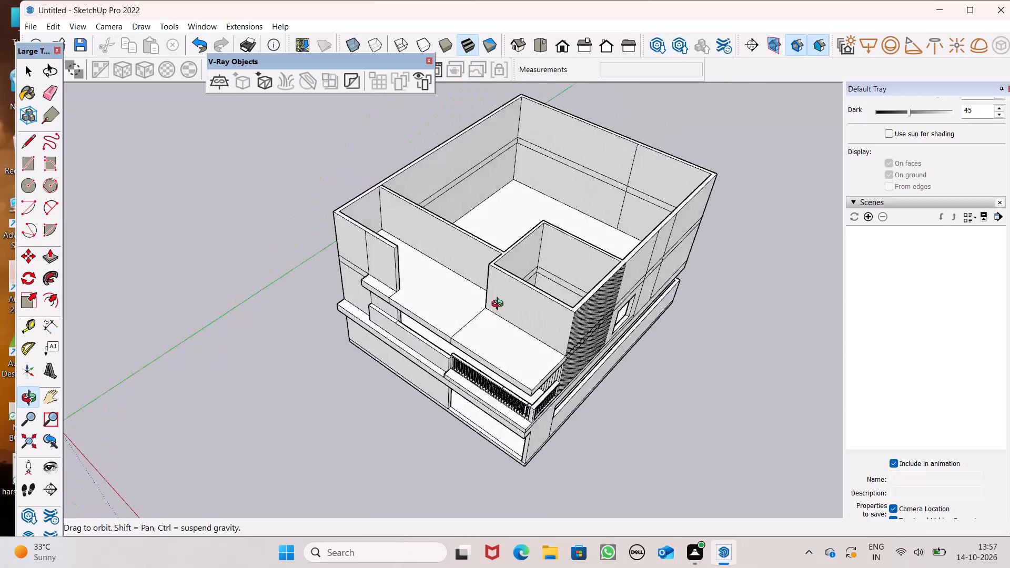
pyautogui.moveTo(500, 305); pyautogui.dragTo(423, 269, button='middle')
pyautogui.scroll(1, 424, 269)
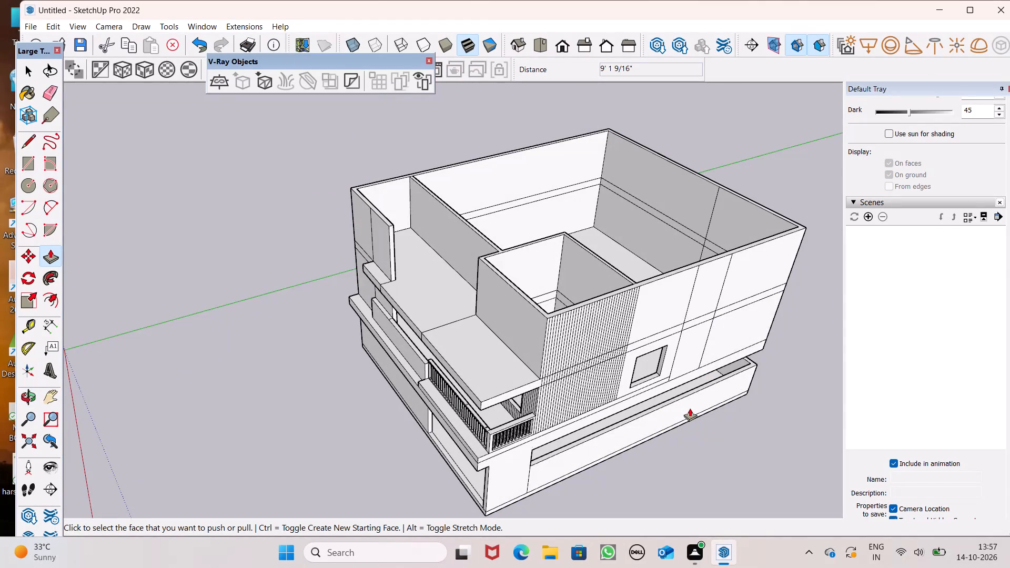
pyautogui.scroll(4, 690, 336)
pyautogui.moveTo(677, 332); pyautogui.dragTo(660, 296, button='middle')
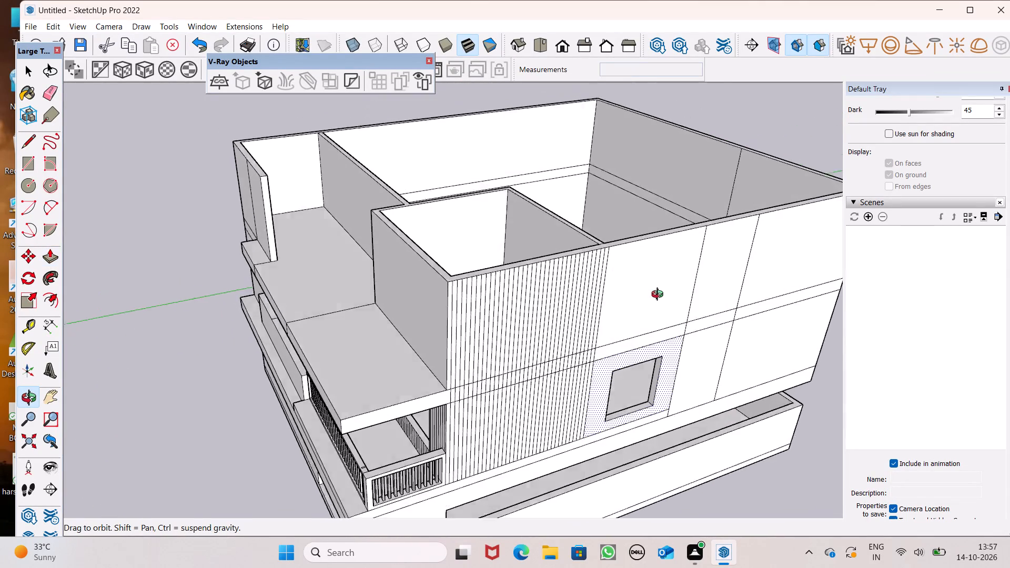
pyautogui.moveTo(660, 296); pyautogui.dragTo(603, 253, button='middle')
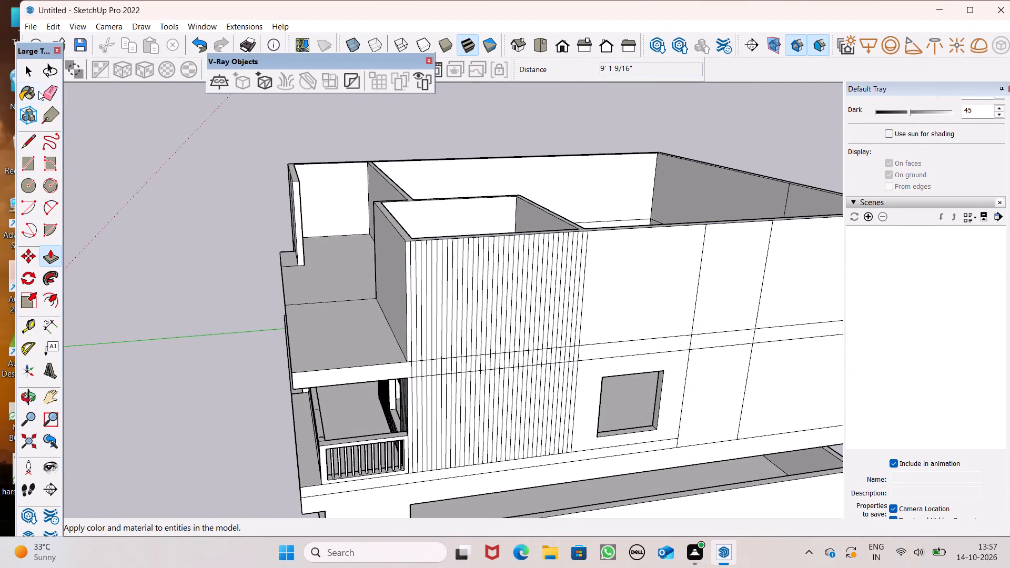
pyautogui.moveTo(45, 89); pyautogui.dragTo(53, 95)
pyautogui.scroll(5, 315, 255)
pyautogui.scroll(-3, 436, 447)
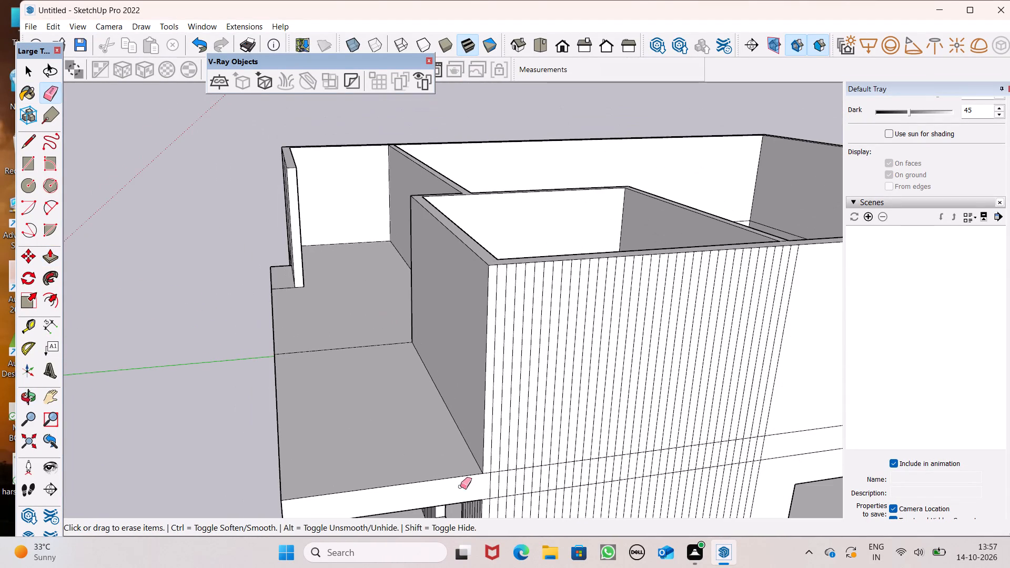
pyautogui.moveTo(484, 496); pyautogui.dragTo(669, 470)
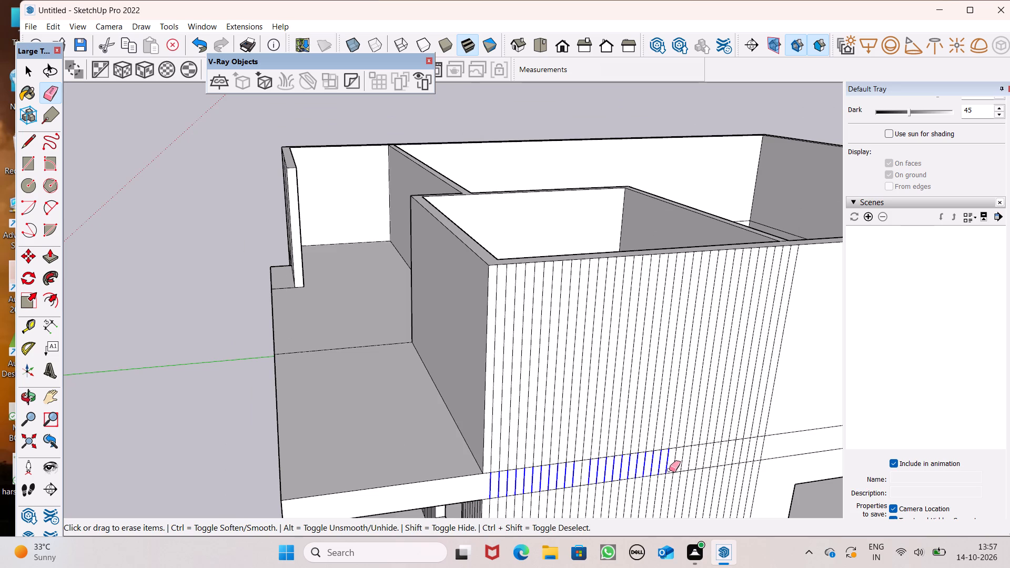
pyautogui.moveTo(669, 470); pyautogui.dragTo(767, 450)
pyautogui.click(581, 472)
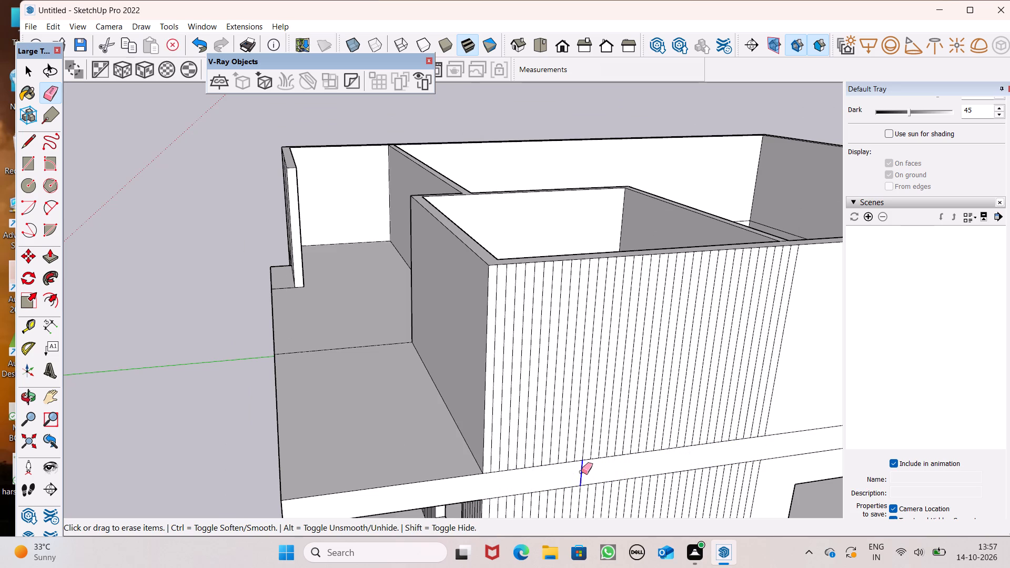
# Erase the vertical groove lines from the added storey's side wall above the slab band.
pyautogui.moveTo(492, 408); pyautogui.dragTo(491, 408)
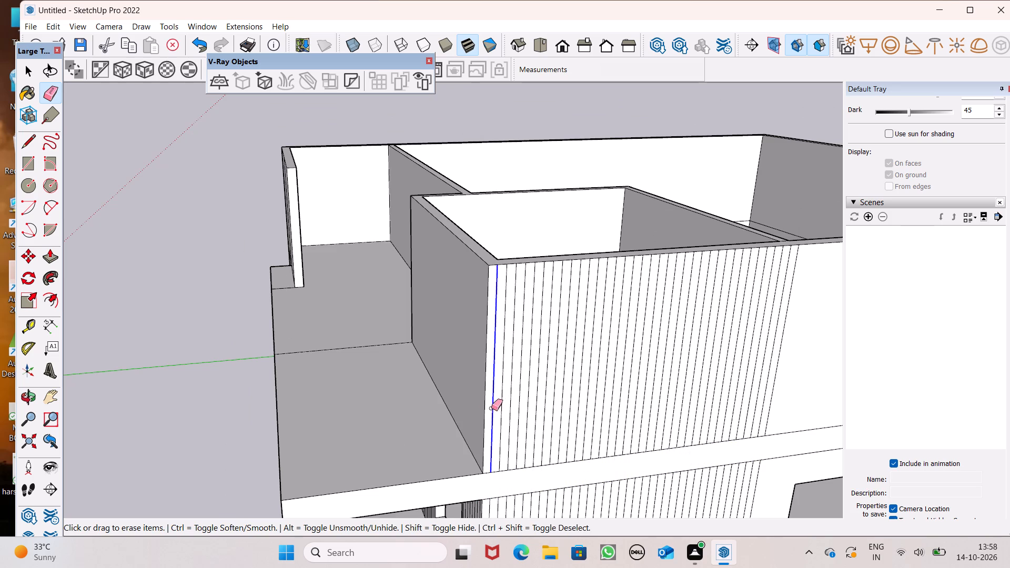
pyautogui.moveTo(491, 408); pyautogui.dragTo(602, 387)
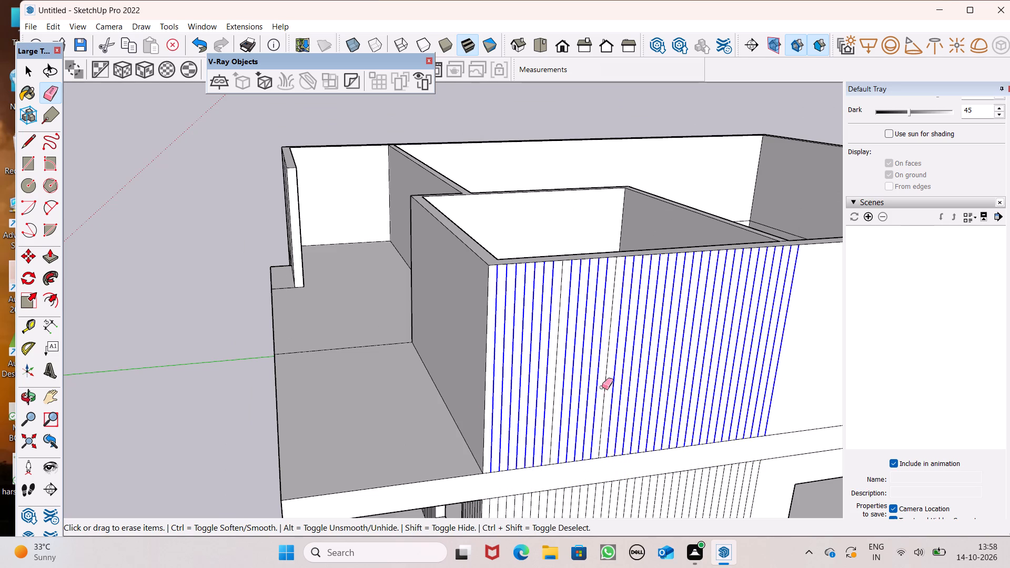
pyautogui.moveTo(602, 387); pyautogui.dragTo(543, 387)
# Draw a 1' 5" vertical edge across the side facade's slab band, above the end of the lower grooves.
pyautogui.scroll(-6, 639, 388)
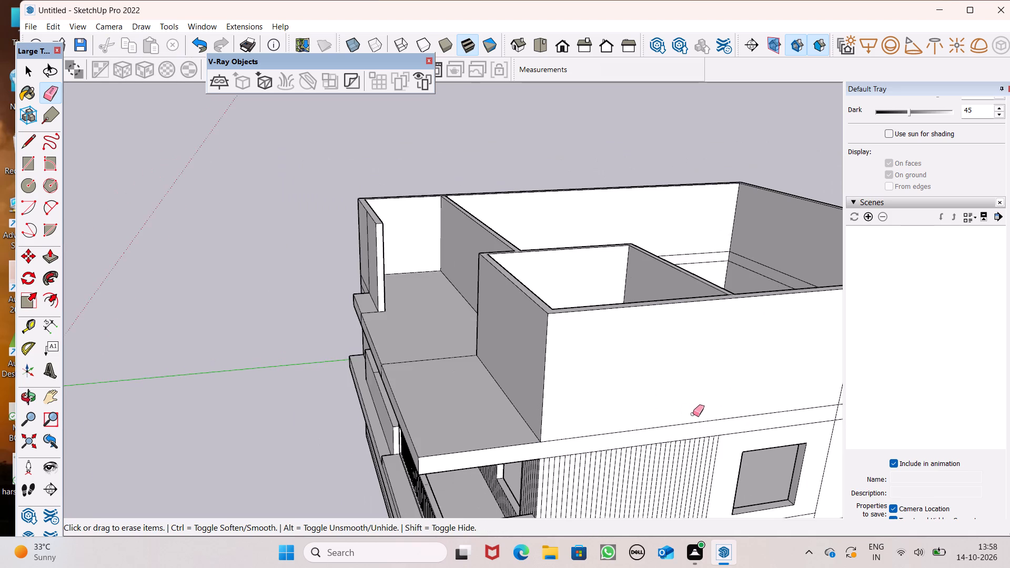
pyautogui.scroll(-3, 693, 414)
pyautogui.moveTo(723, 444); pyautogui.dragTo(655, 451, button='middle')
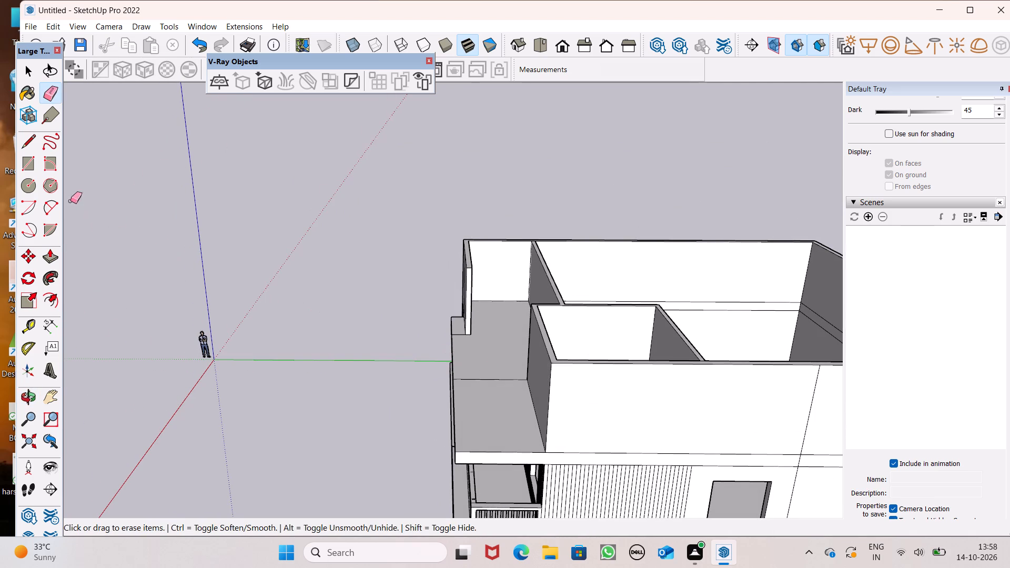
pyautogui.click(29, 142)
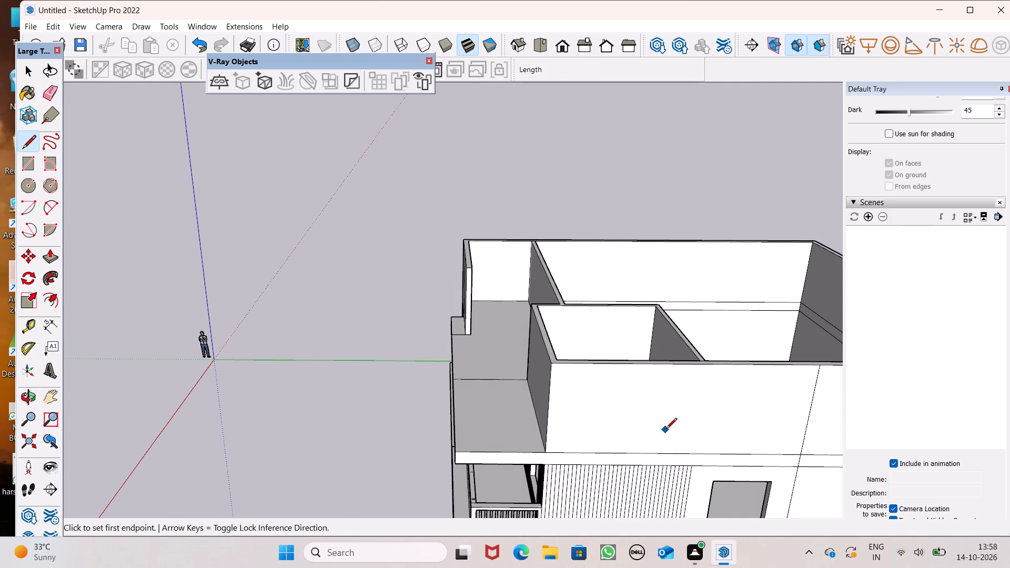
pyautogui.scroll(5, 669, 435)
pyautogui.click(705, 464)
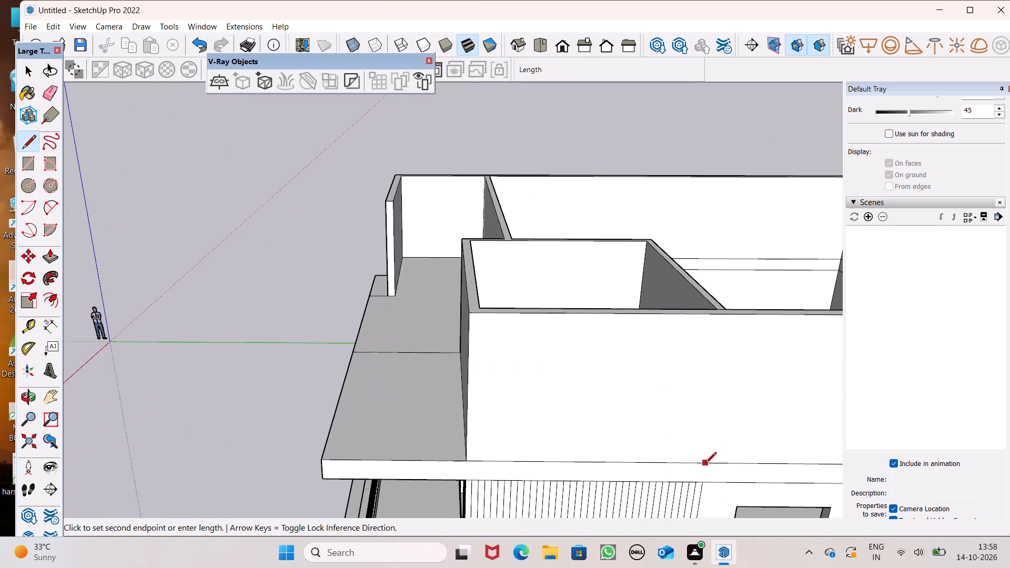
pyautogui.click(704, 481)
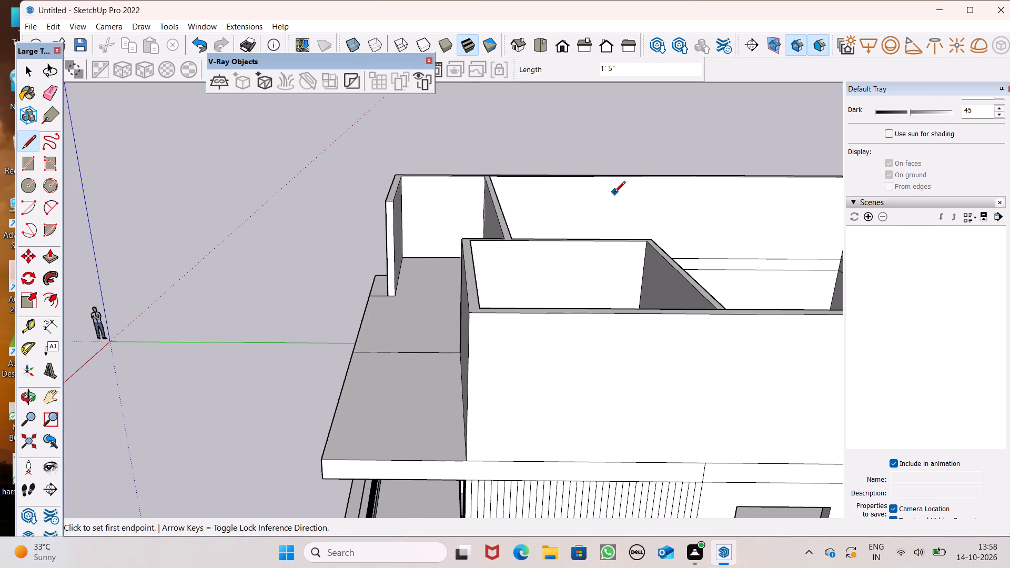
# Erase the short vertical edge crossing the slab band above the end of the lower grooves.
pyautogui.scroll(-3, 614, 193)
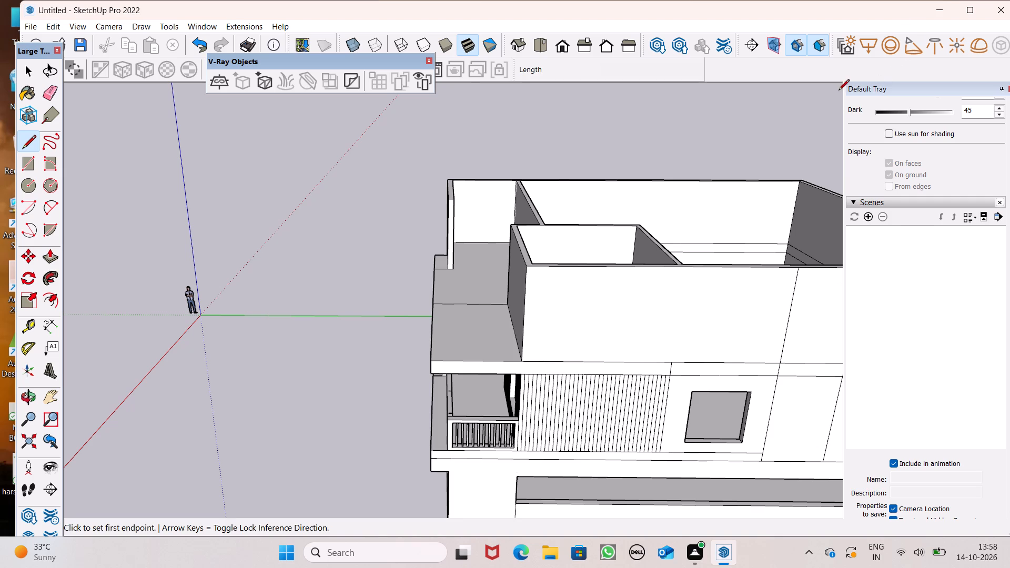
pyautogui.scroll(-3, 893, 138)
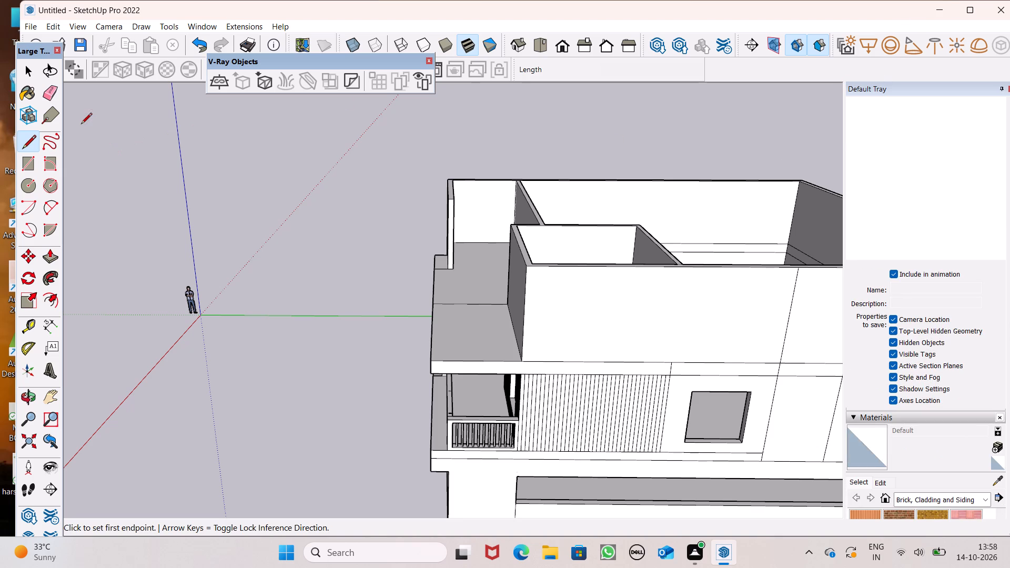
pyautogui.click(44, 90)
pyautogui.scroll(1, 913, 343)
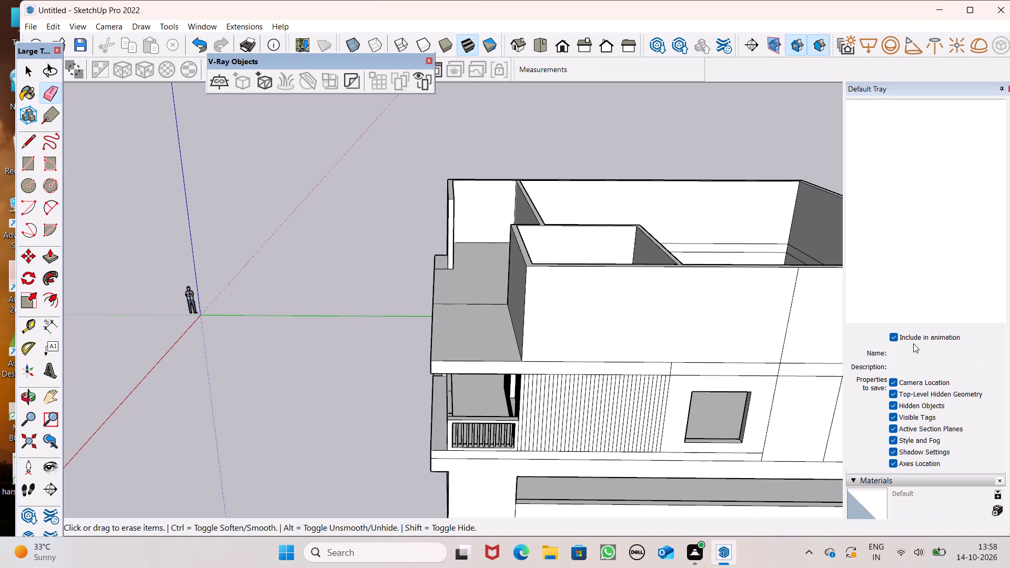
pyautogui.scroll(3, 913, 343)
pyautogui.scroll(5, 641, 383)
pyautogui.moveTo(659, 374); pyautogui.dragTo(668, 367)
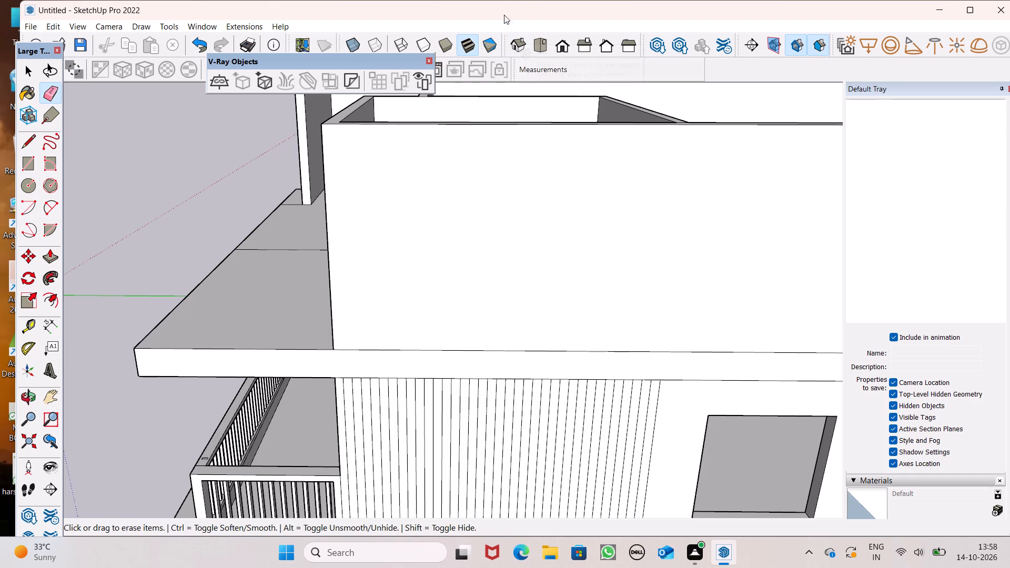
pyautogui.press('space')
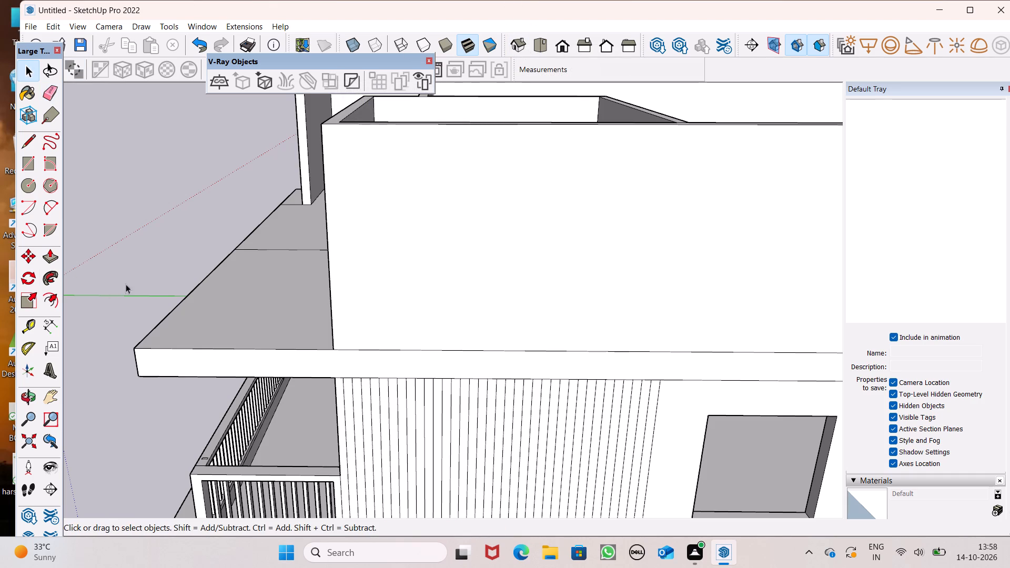
# Push/Pull the slab-level band on the side facade outward by about 2' 3/4" as a projecting ledge.
pyautogui.scroll(-1, 268, 273)
pyautogui.click(59, 259)
pyautogui.scroll(-1, 198, 393)
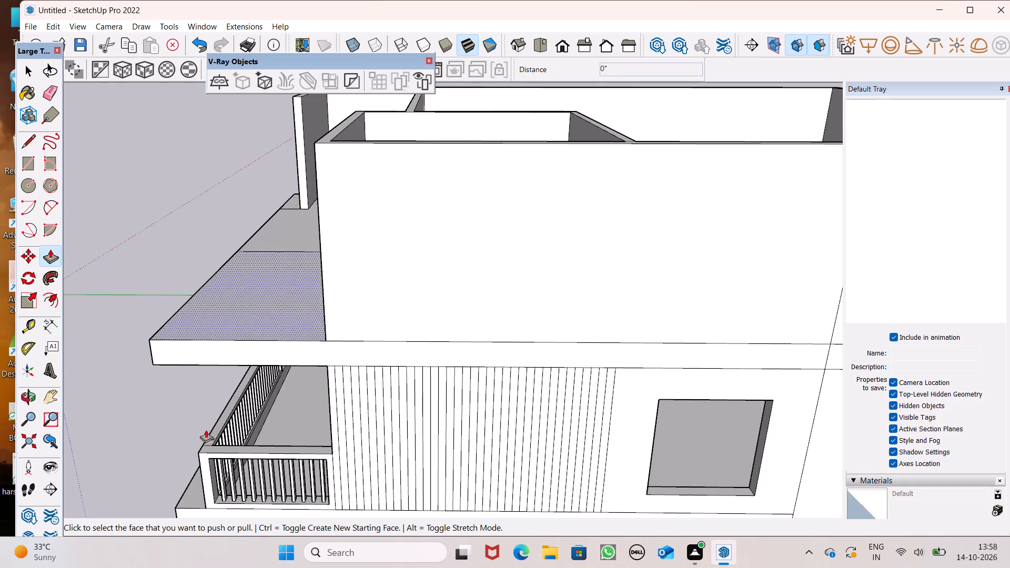
pyautogui.scroll(-2, 206, 430)
pyautogui.scroll(4, 446, 384)
pyautogui.scroll(-1, 507, 365)
pyautogui.scroll(1, 507, 365)
pyautogui.scroll(-5, 507, 365)
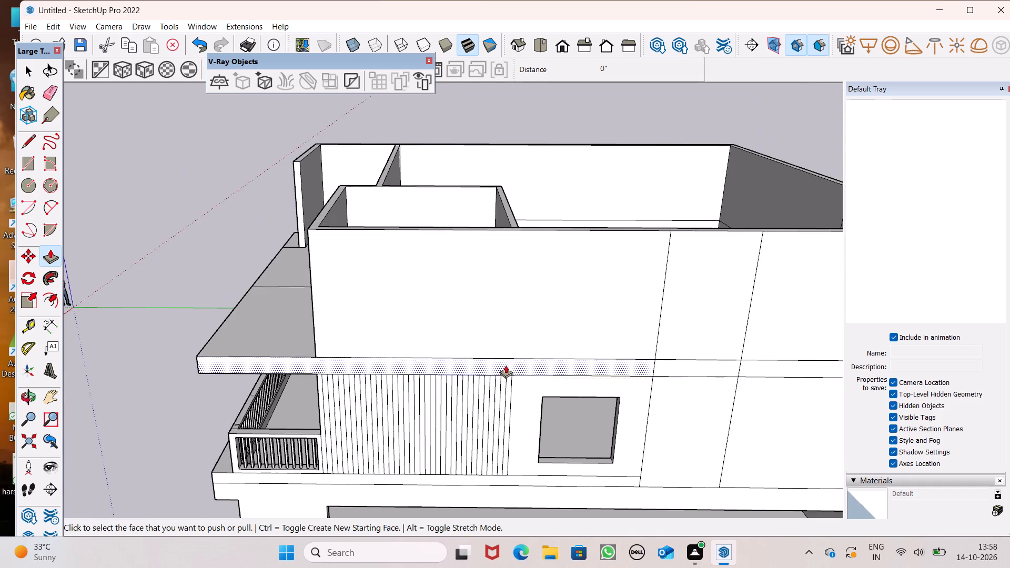
pyautogui.moveTo(526, 384); pyautogui.dragTo(533, 414, button='middle')
pyautogui.moveTo(576, 381); pyautogui.dragTo(576, 388)
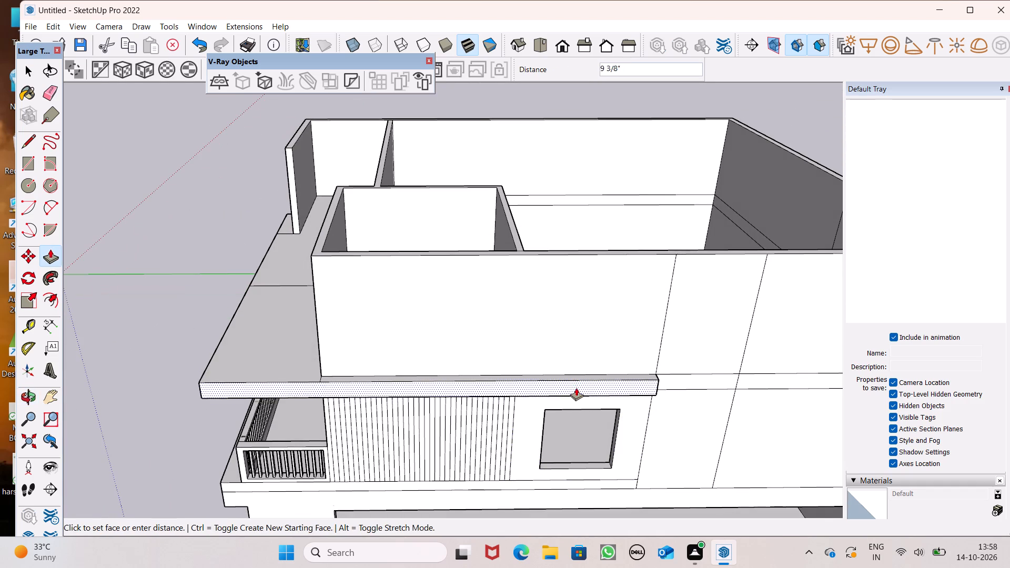
pyautogui.moveTo(576, 388); pyautogui.dragTo(577, 398)
# Push the projecting slab band's front face back toward the side wall by about 1' 2 15/16".
pyautogui.scroll(-6, 497, 359)
pyautogui.moveTo(499, 407); pyautogui.dragTo(519, 343, button='middle')
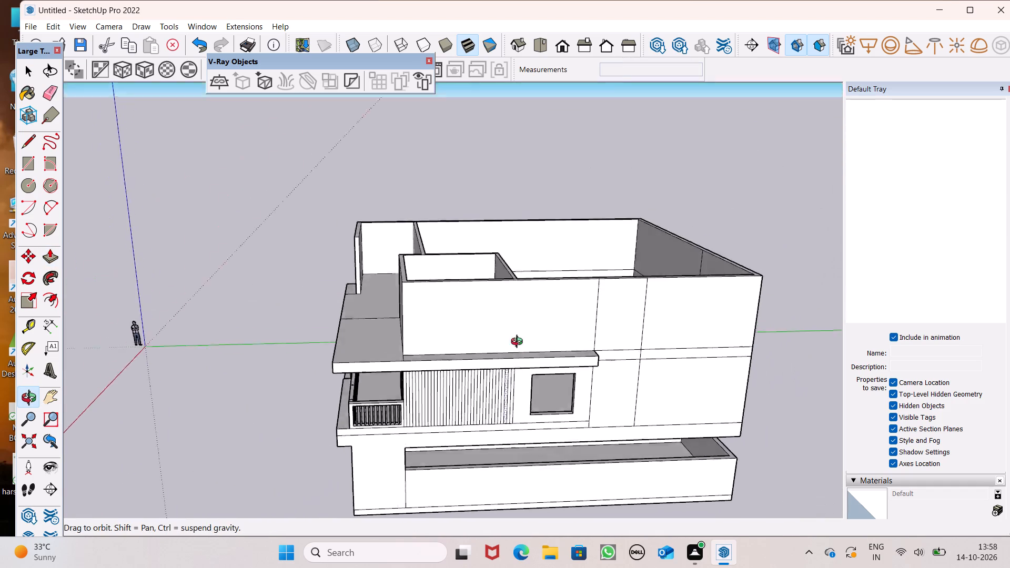
pyautogui.moveTo(519, 343); pyautogui.dragTo(537, 204, button='middle')
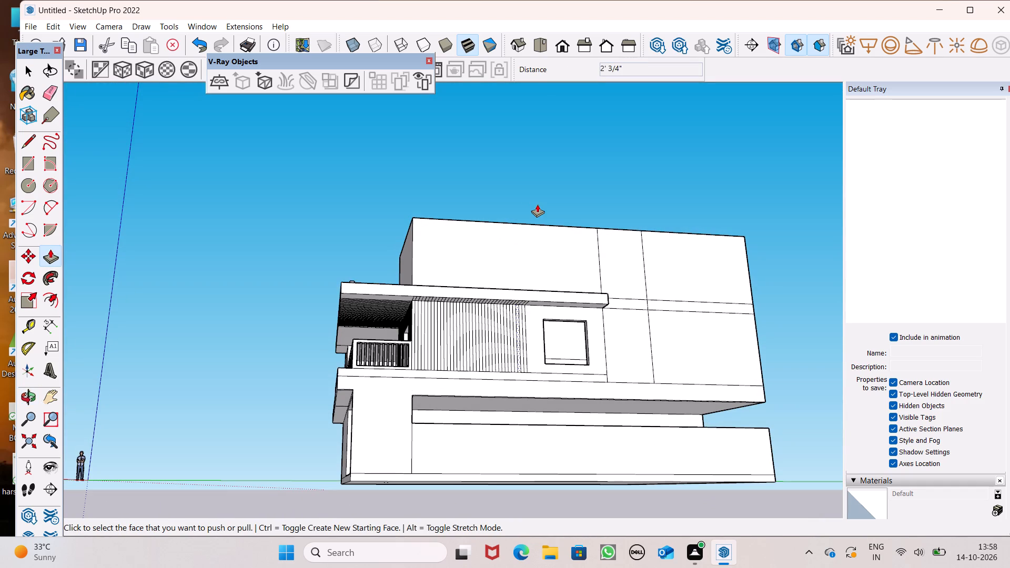
pyautogui.moveTo(538, 251); pyautogui.dragTo(543, 455, button='middle')
pyautogui.scroll(3, 551, 332)
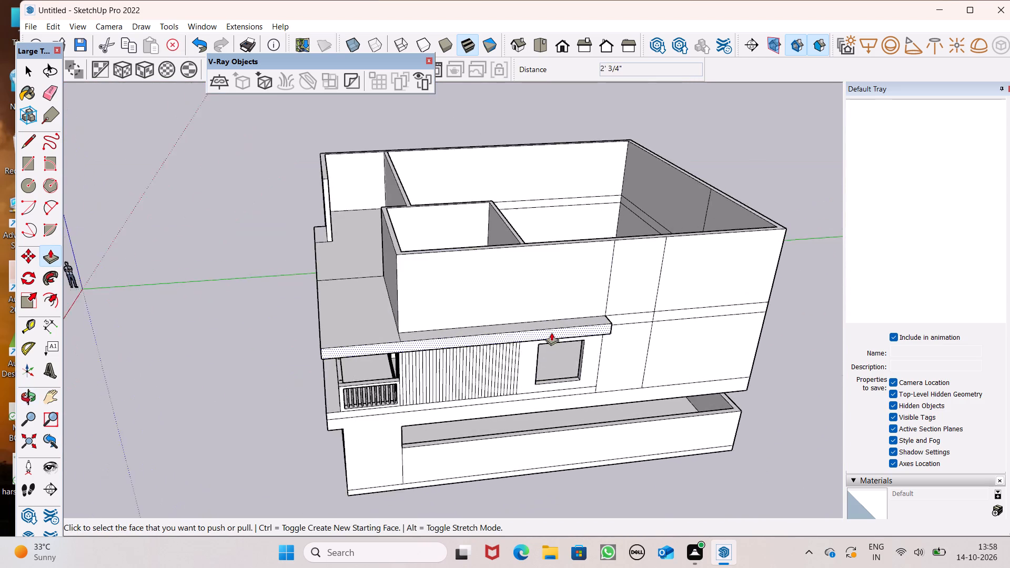
pyautogui.scroll(5, 551, 332)
pyautogui.moveTo(569, 341); pyautogui.dragTo(567, 327)
# Draw a horizontal rectangle about 7' 4 3/16" by 7 7/16" on the side wall just above the window opening.
pyautogui.moveTo(567, 366); pyautogui.dragTo(558, 284, button='middle')
pyautogui.click(27, 144)
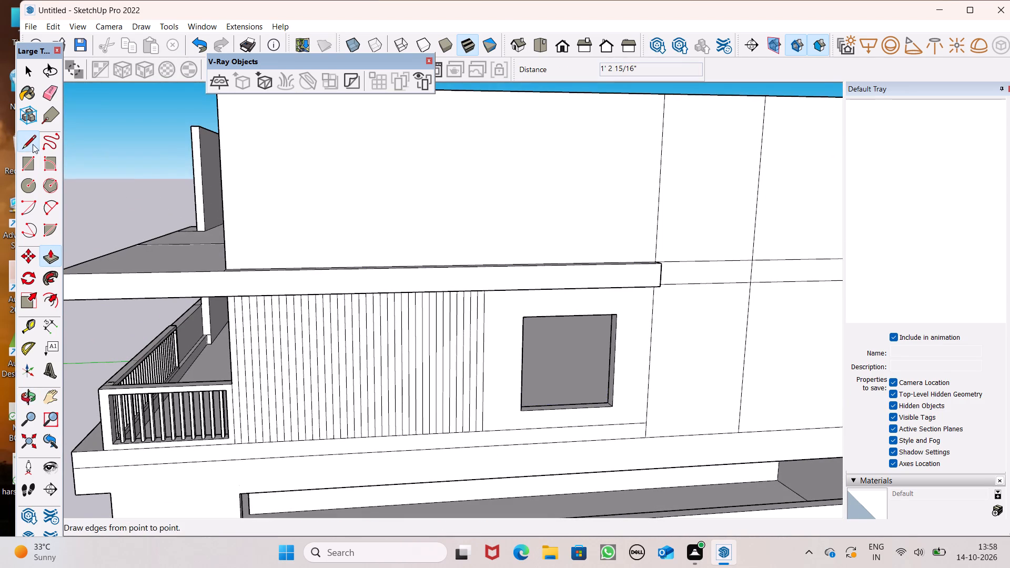
pyautogui.click(34, 164)
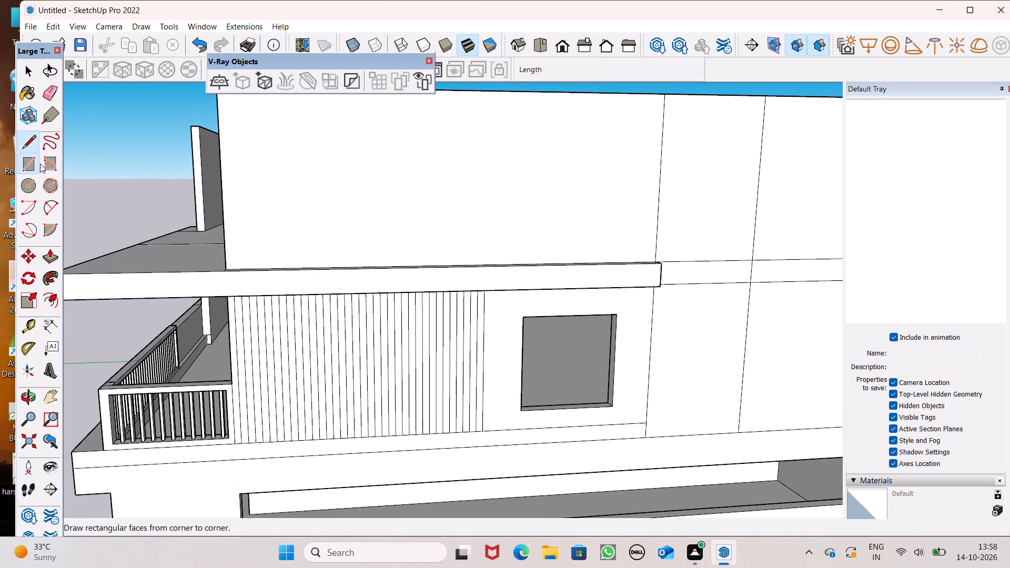
pyautogui.scroll(-1, 47, 179)
pyautogui.scroll(-3, 124, 221)
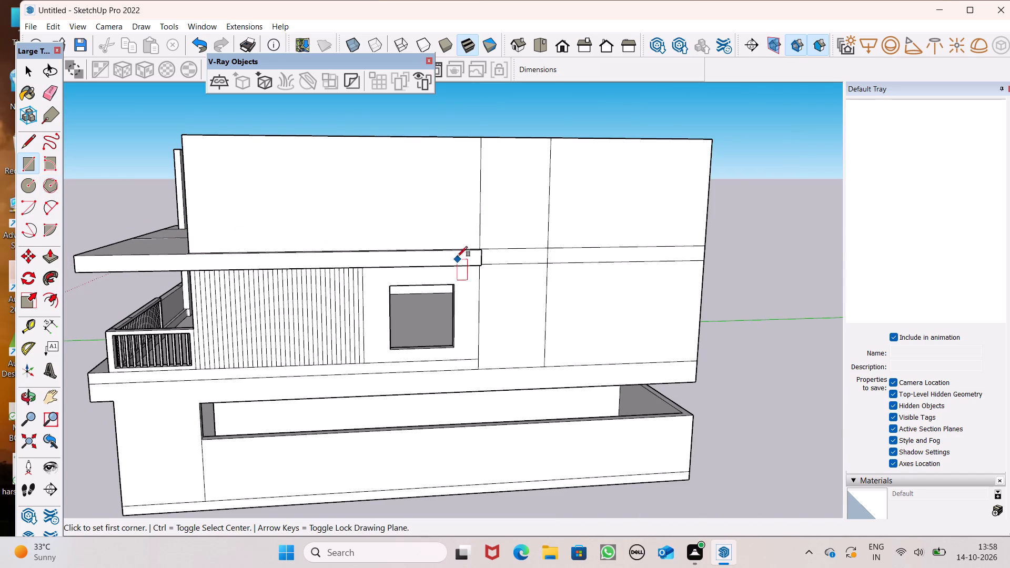
pyautogui.scroll(5, 413, 244)
pyautogui.scroll(7, 331, 282)
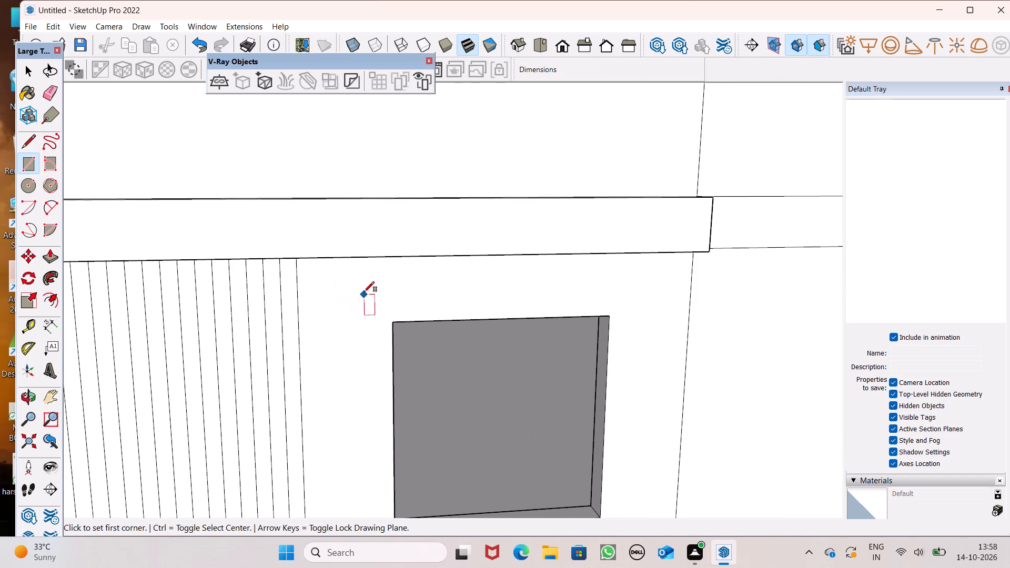
pyautogui.moveTo(364, 291); pyautogui.dragTo(387, 301)
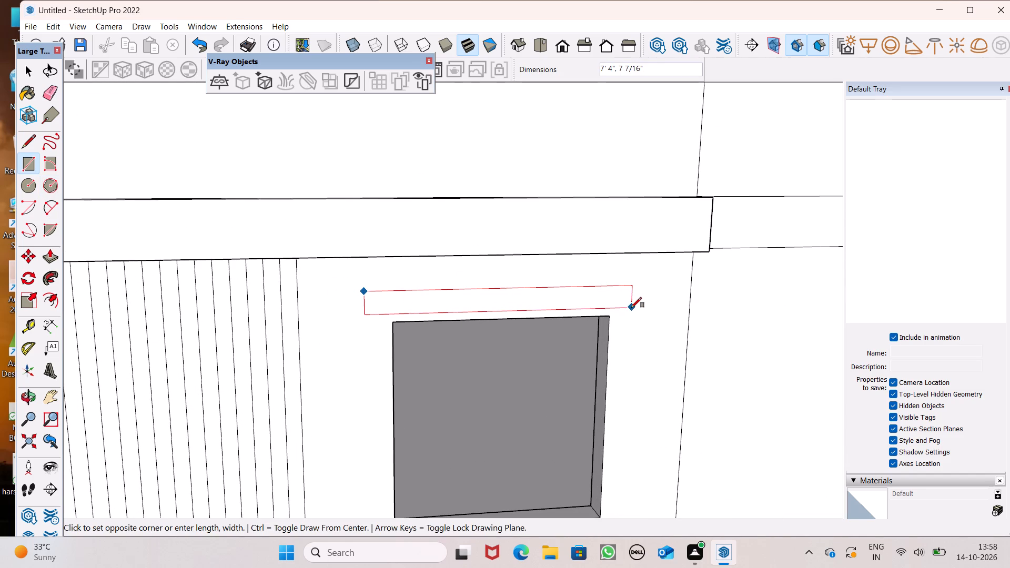
pyautogui.click(632, 308)
pyautogui.press('space')
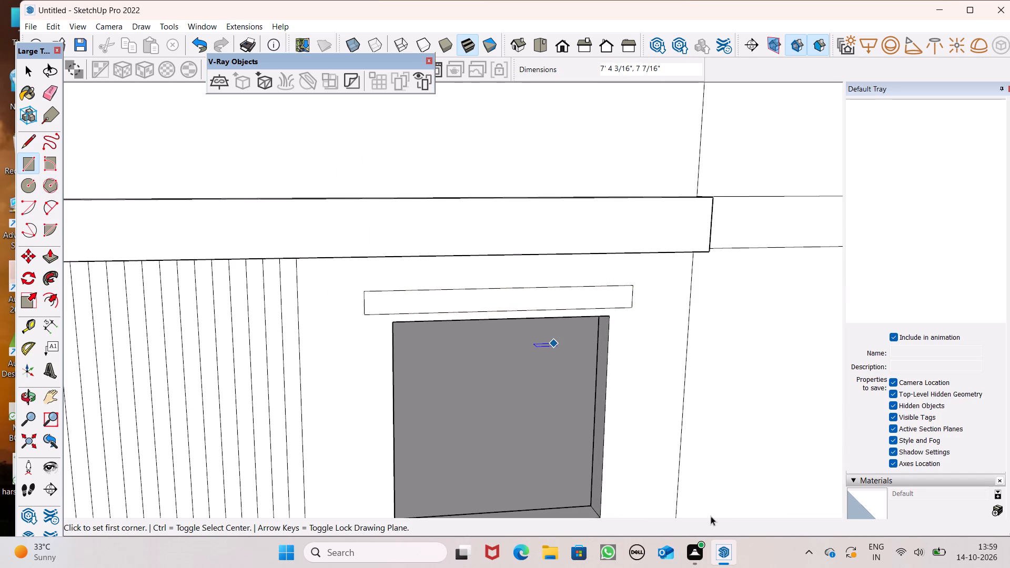
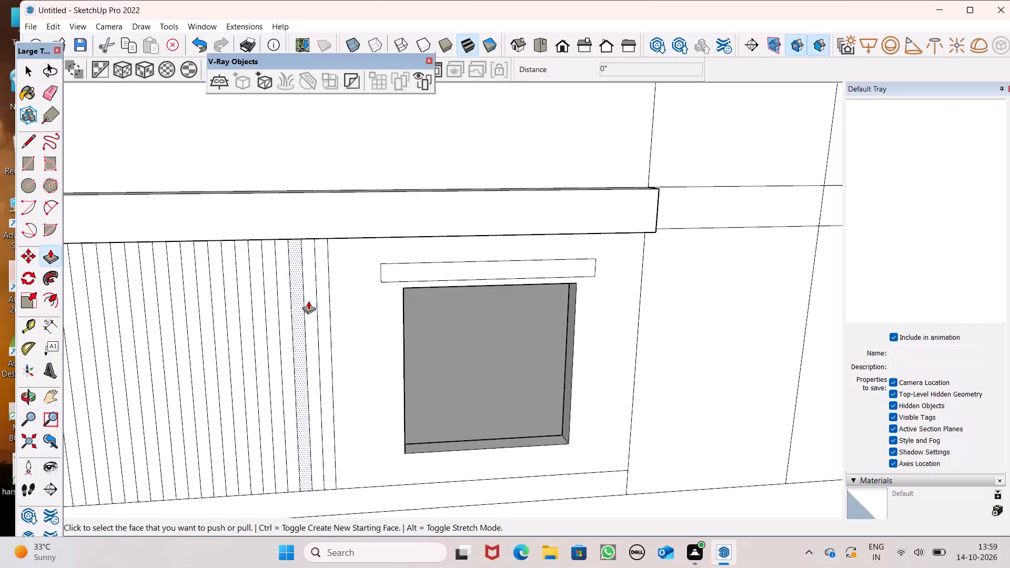
# Push/Pull the rectangle above the side window outward by about 1' 3 3/16" to form a projecting shade.
pyautogui.scroll(4, 378, 292)
pyautogui.moveTo(416, 264); pyautogui.dragTo(427, 277)
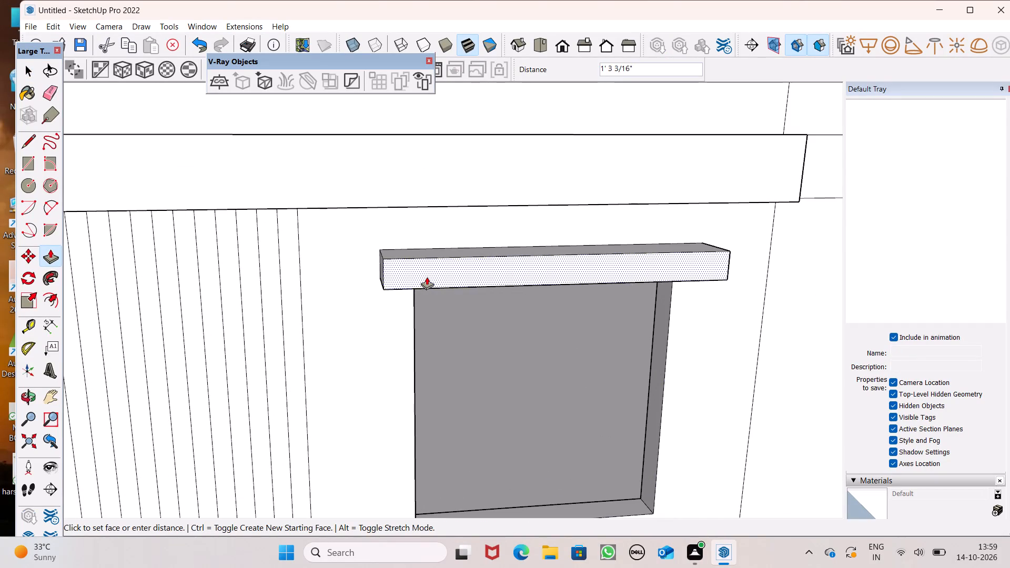
pyautogui.moveTo(427, 277); pyautogui.dragTo(427, 278)
# Push/Pull the underside of the window shade downward by about 1 3/16".
pyautogui.scroll(-2, 420, 275)
pyautogui.moveTo(420, 283); pyautogui.dragTo(496, 171, button='middle')
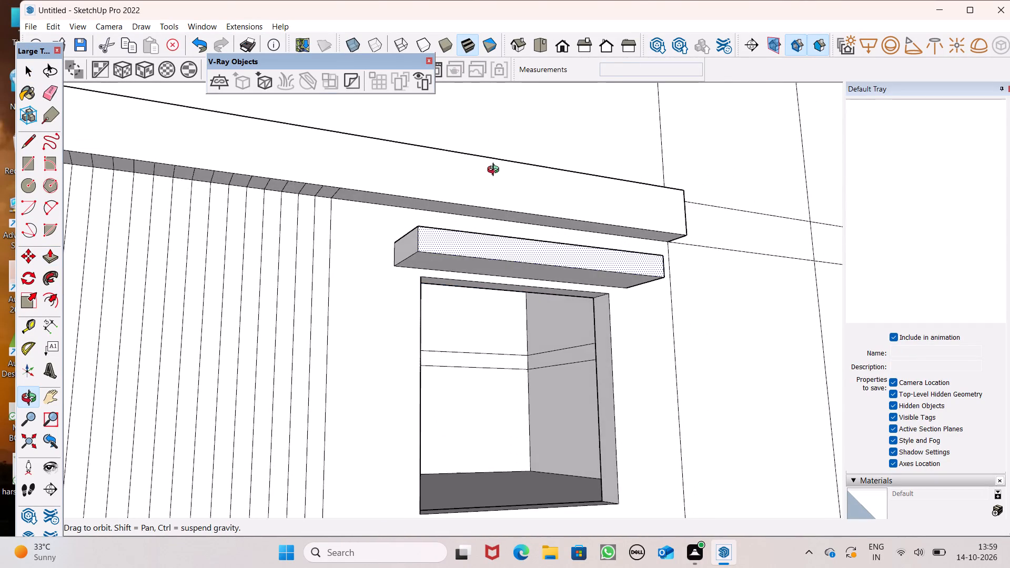
pyautogui.moveTo(496, 171); pyautogui.dragTo(496, 171, button='middle')
pyautogui.scroll(7, 478, 275)
pyautogui.moveTo(481, 266); pyautogui.dragTo(482, 281)
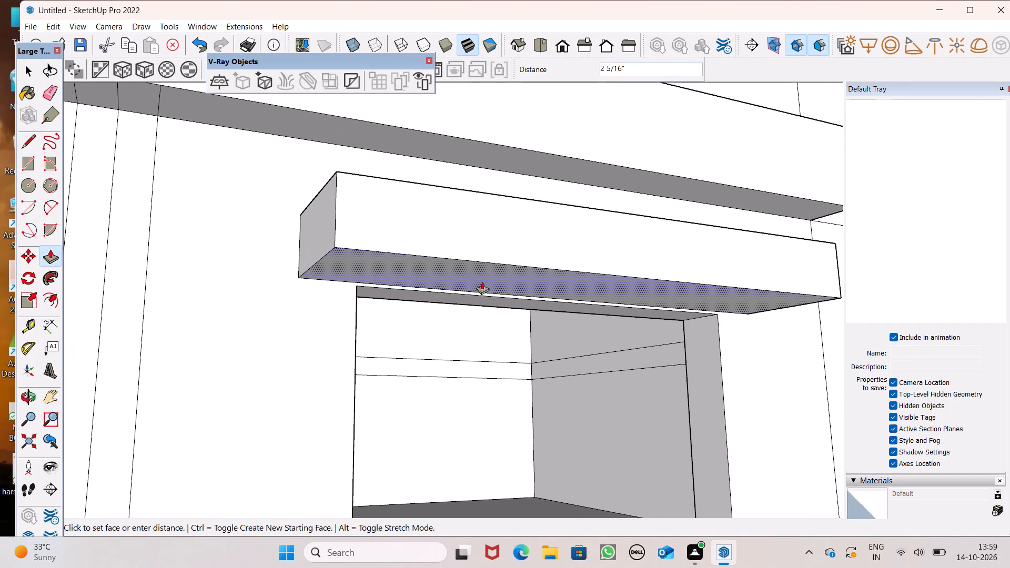
pyautogui.moveTo(482, 281); pyautogui.dragTo(482, 274)
pyautogui.scroll(-1, 476, 278)
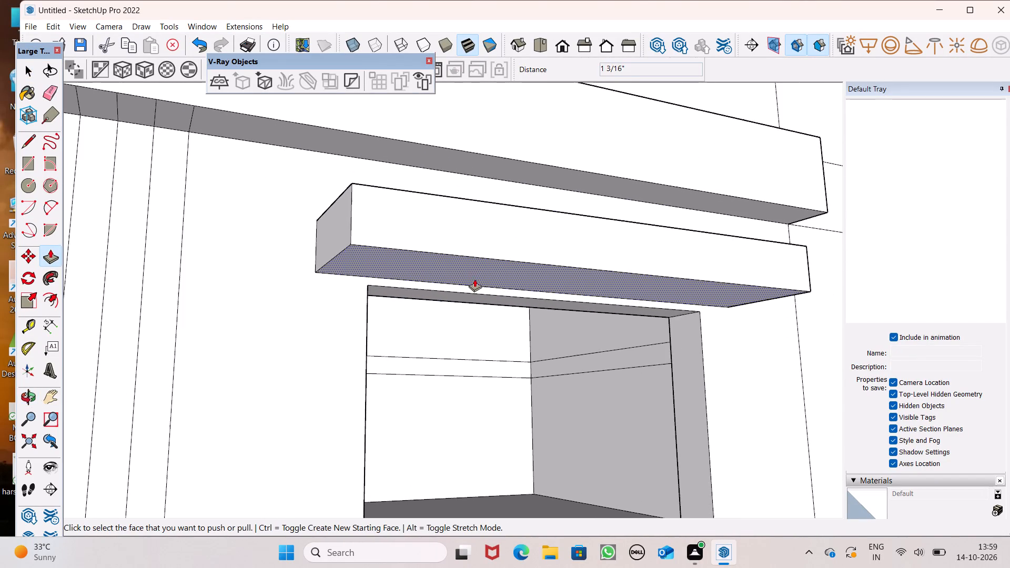
# Push the window shade's front face back toward the side wall by about 5 3/16".
pyautogui.moveTo(472, 279); pyautogui.dragTo(466, 411, button='middle')
pyautogui.scroll(-4, 432, 247)
pyautogui.moveTo(441, 272); pyautogui.dragTo(464, 315, button='middle')
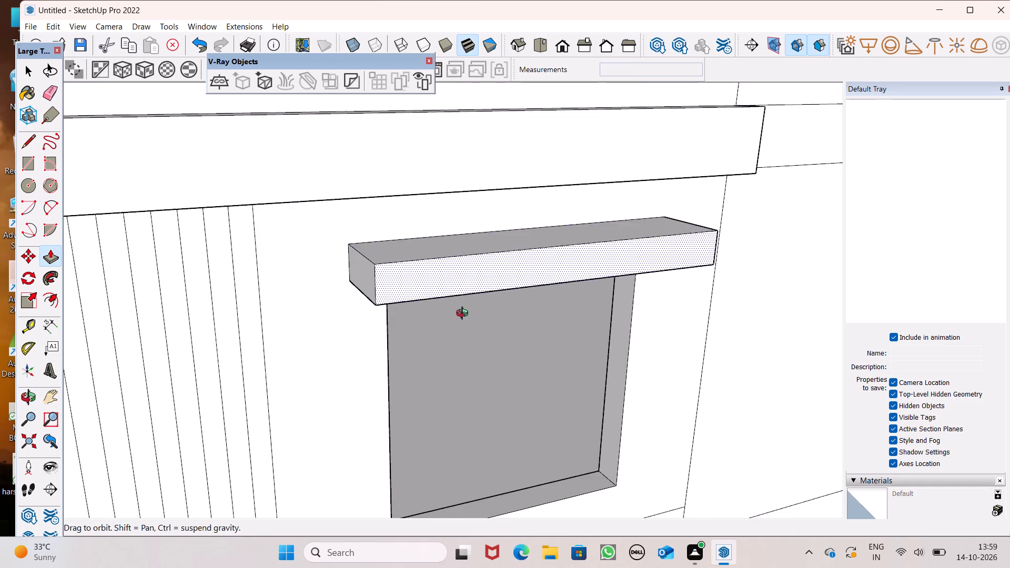
pyautogui.moveTo(464, 315); pyautogui.dragTo(499, 376, button='middle')
pyautogui.scroll(4, 392, 273)
pyautogui.click(398, 274)
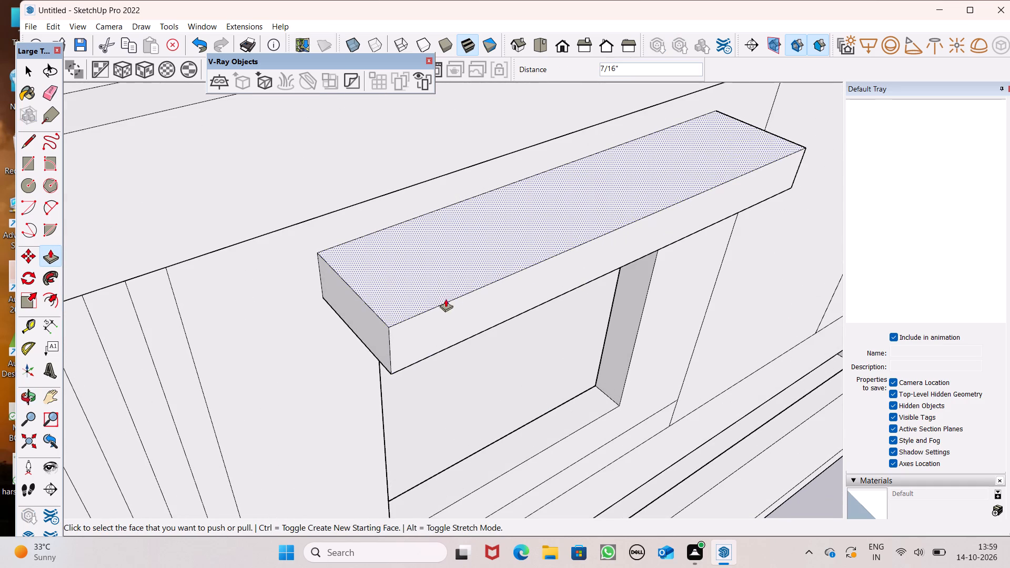
pyautogui.moveTo(446, 317); pyautogui.dragTo(428, 293)
pyautogui.scroll(-10, 423, 261)
pyautogui.scroll(-2, 456, 231)
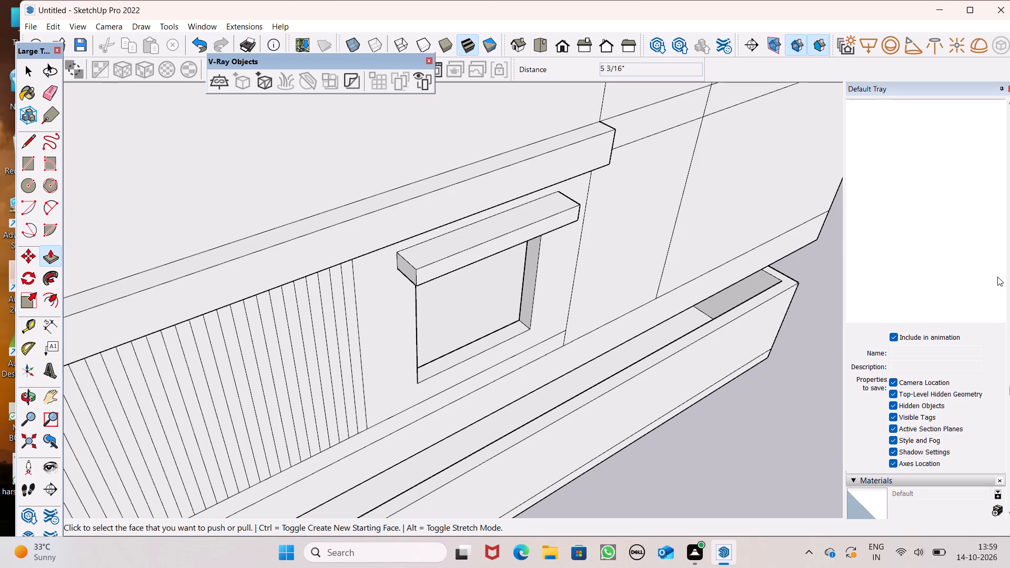
pyautogui.scroll(-3, 659, 451)
pyautogui.scroll(1, 472, 478)
pyautogui.scroll(-4, 448, 482)
pyautogui.scroll(-2, 491, 499)
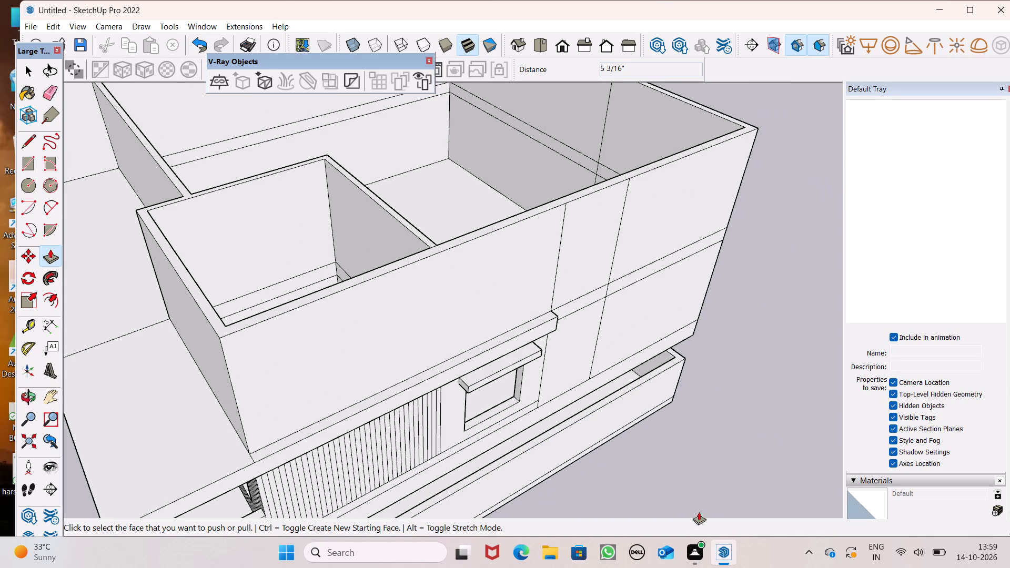
pyautogui.press('space')
# Push/Pull the terrace-facing face of the added storey's recessed front wall outward by about 1' 5".
pyautogui.scroll(-4, 764, 407)
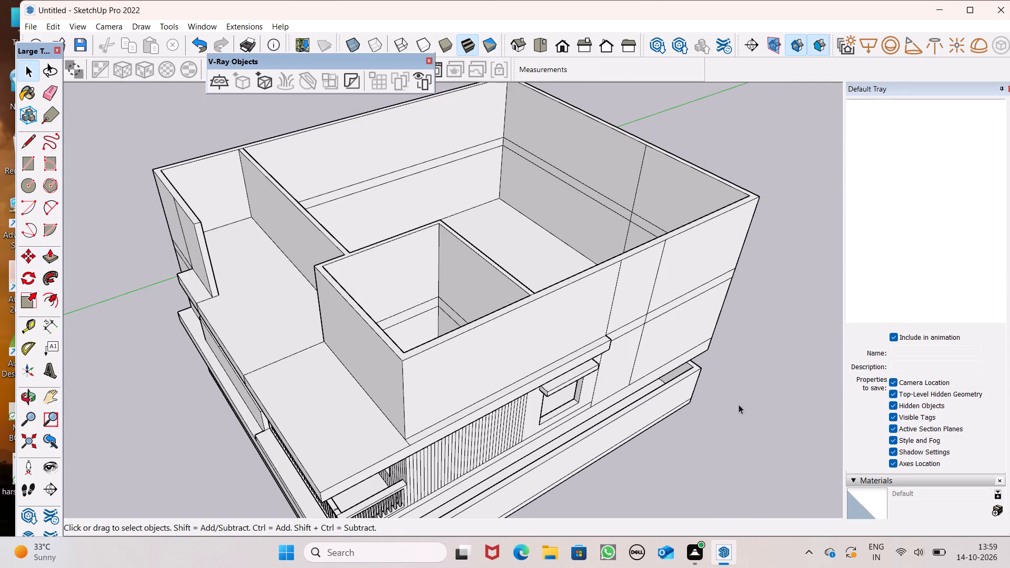
pyautogui.scroll(-3, 755, 409)
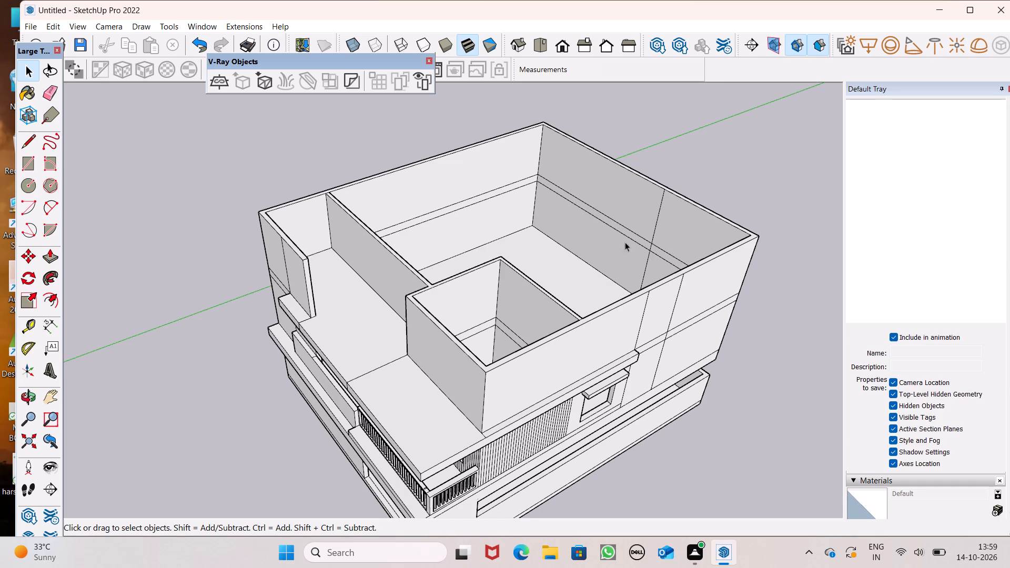
pyautogui.scroll(-1, 622, 247)
pyautogui.moveTo(640, 307); pyautogui.dragTo(890, 291, button='middle')
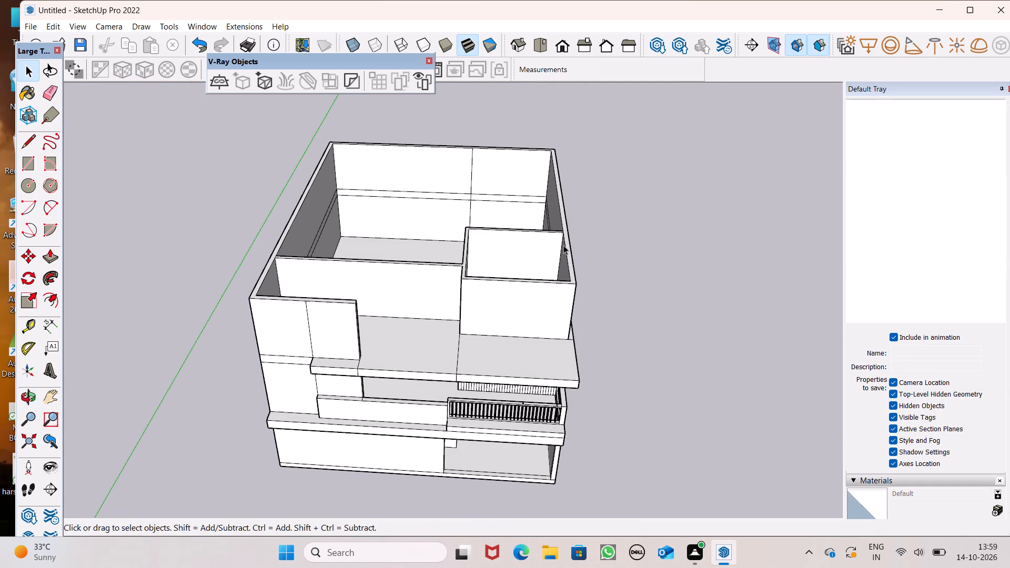
pyautogui.moveTo(446, 353); pyautogui.dragTo(518, 428, button='middle')
pyautogui.scroll(1, 531, 443)
pyautogui.scroll(1, 441, 335)
pyautogui.scroll(-1, 441, 321)
pyautogui.scroll(4, 441, 316)
pyautogui.moveTo(49, 265); pyautogui.dragTo(72, 265)
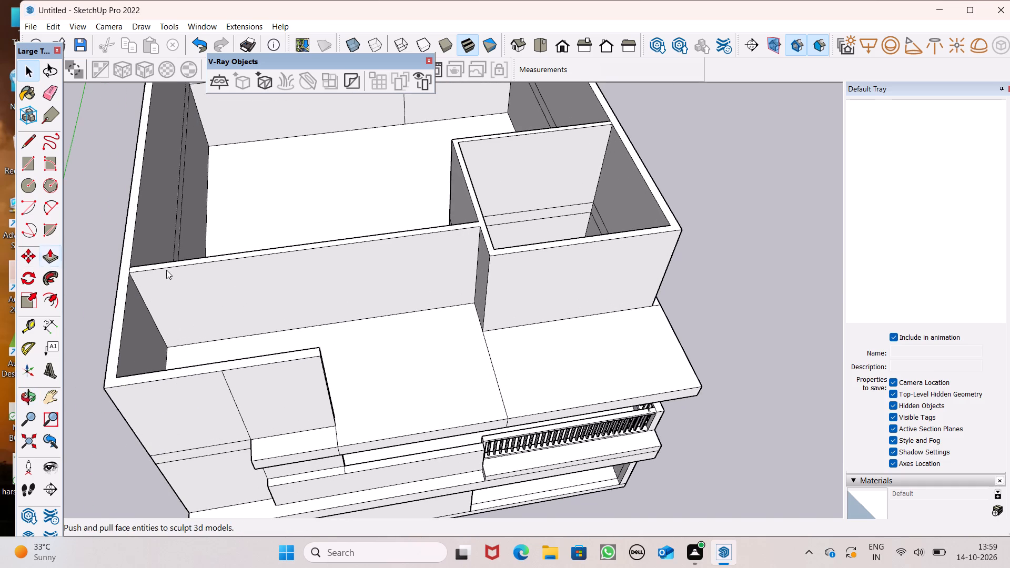
pyautogui.scroll(5, 350, 308)
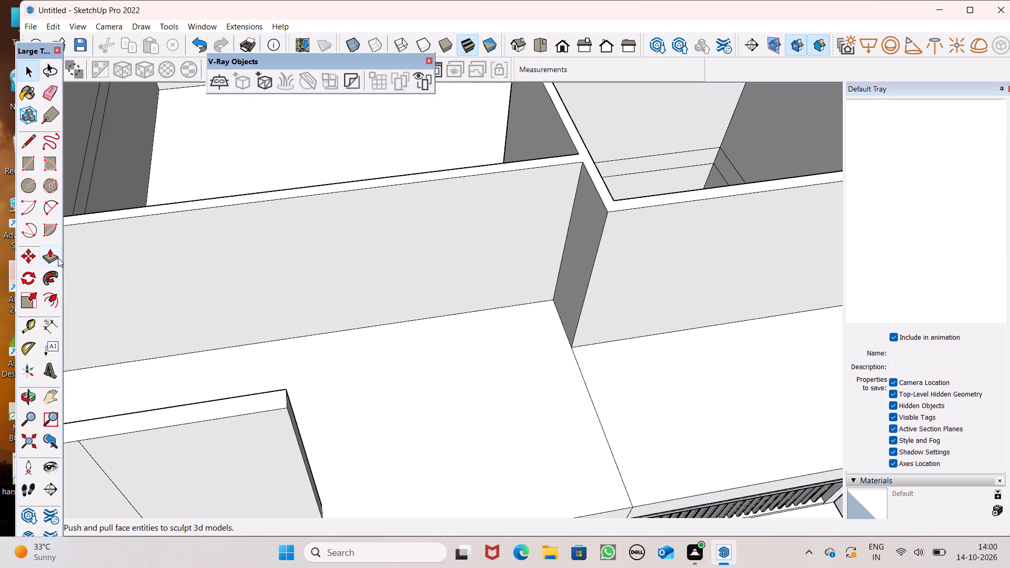
pyautogui.click(58, 258)
pyautogui.moveTo(307, 271); pyautogui.dragTo(316, 297)
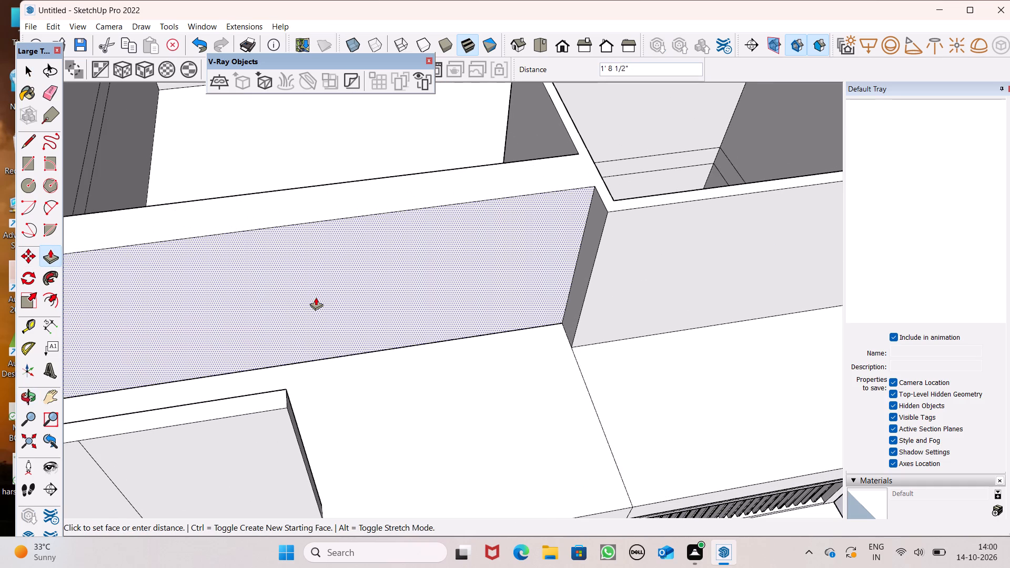
pyautogui.moveTo(316, 297); pyautogui.dragTo(316, 299)
pyautogui.moveTo(316, 299); pyautogui.dragTo(316, 292)
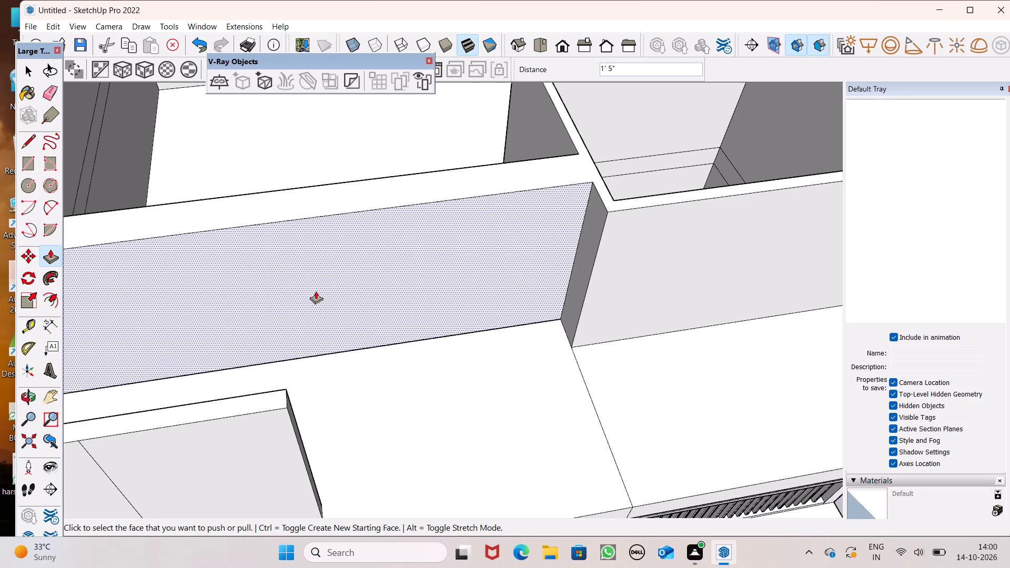
# Push the room-side face of that recessed wall, above the slab-level lines, toward the terrace by about 1' 8 15/16".
pyautogui.scroll(-6, 321, 303)
pyautogui.moveTo(348, 322); pyautogui.dragTo(657, 363, button='middle')
pyautogui.scroll(1, 305, 360)
pyautogui.moveTo(318, 376); pyautogui.dragTo(563, 382, button='middle')
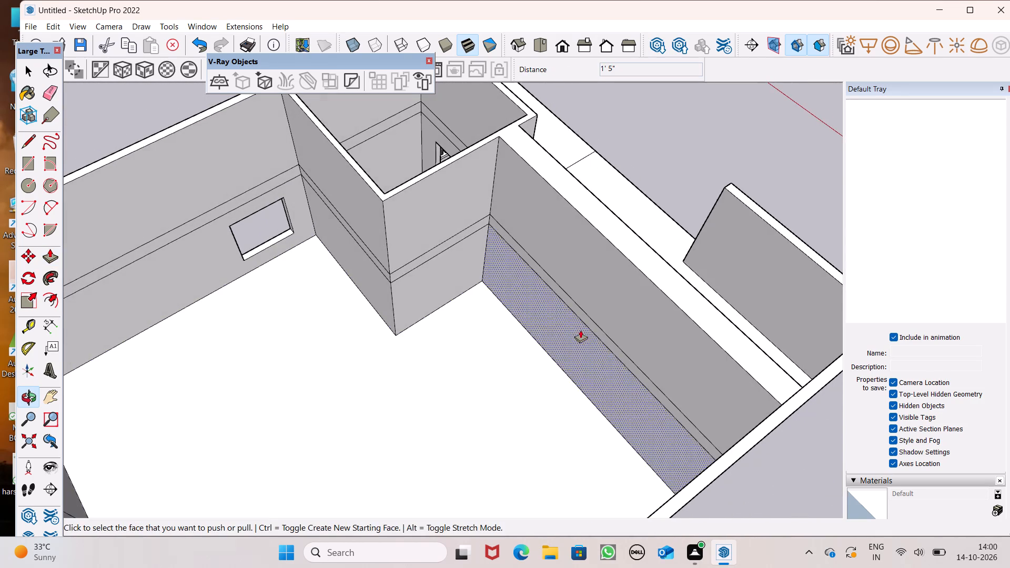
pyautogui.moveTo(584, 315); pyautogui.dragTo(562, 390, button='middle')
pyautogui.moveTo(562, 334); pyautogui.dragTo(570, 329)
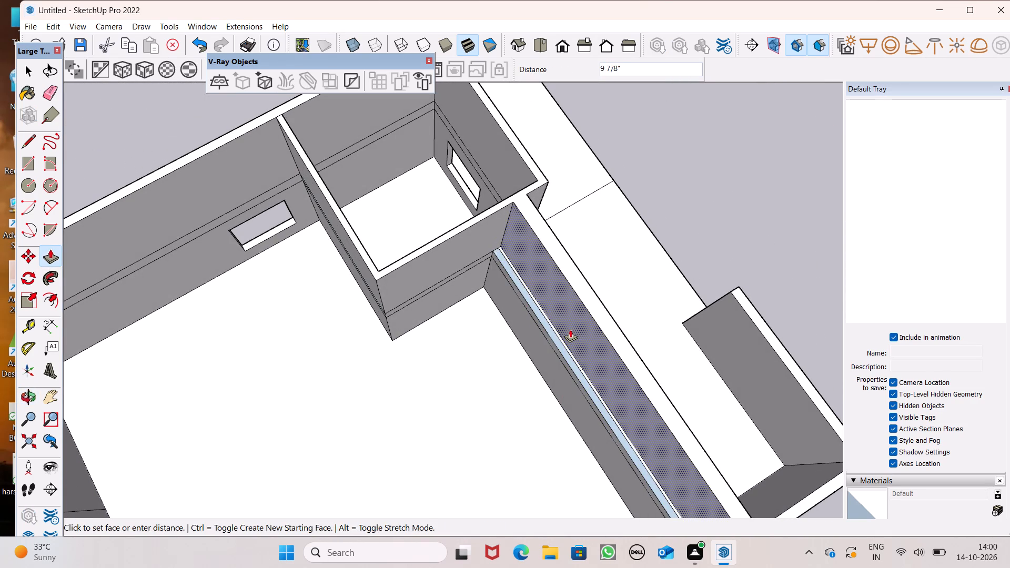
pyautogui.moveTo(570, 329); pyautogui.dragTo(581, 326)
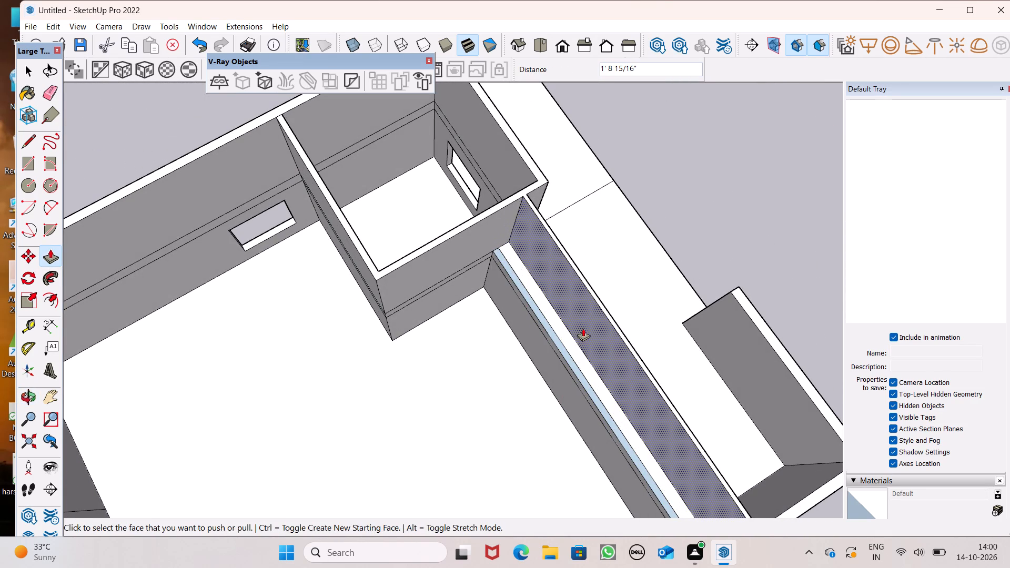
pyautogui.click(588, 334)
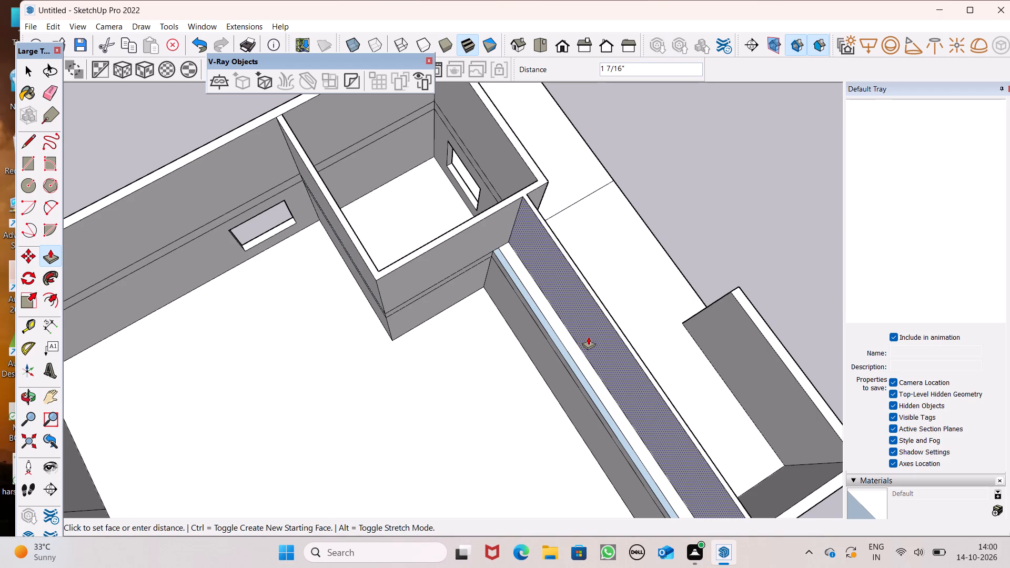
pyautogui.scroll(-4, 613, 288)
pyautogui.moveTo(625, 353); pyautogui.dragTo(211, 247, button='middle')
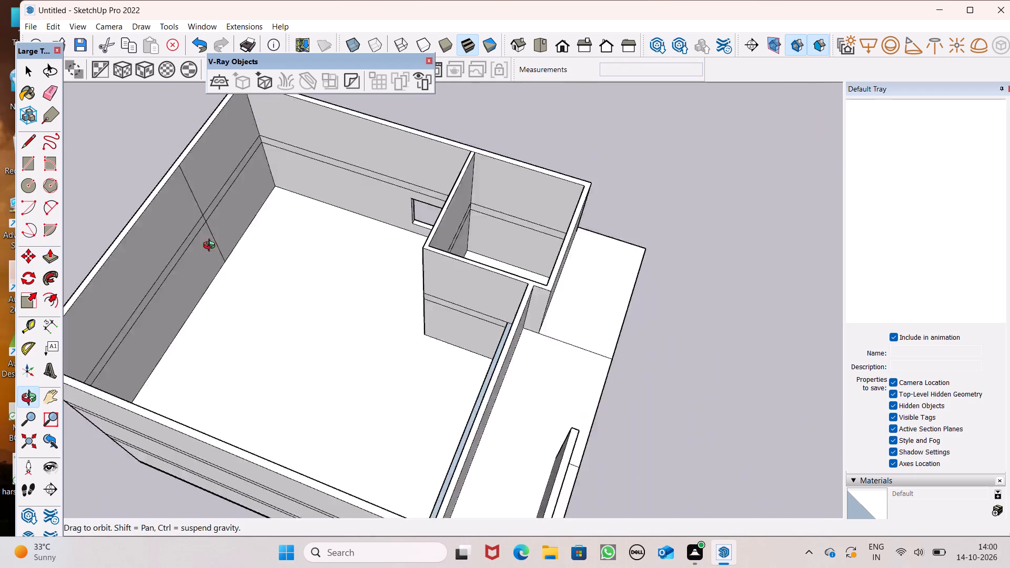
pyautogui.moveTo(211, 247); pyautogui.dragTo(138, 224, button='middle')
pyautogui.press('space')
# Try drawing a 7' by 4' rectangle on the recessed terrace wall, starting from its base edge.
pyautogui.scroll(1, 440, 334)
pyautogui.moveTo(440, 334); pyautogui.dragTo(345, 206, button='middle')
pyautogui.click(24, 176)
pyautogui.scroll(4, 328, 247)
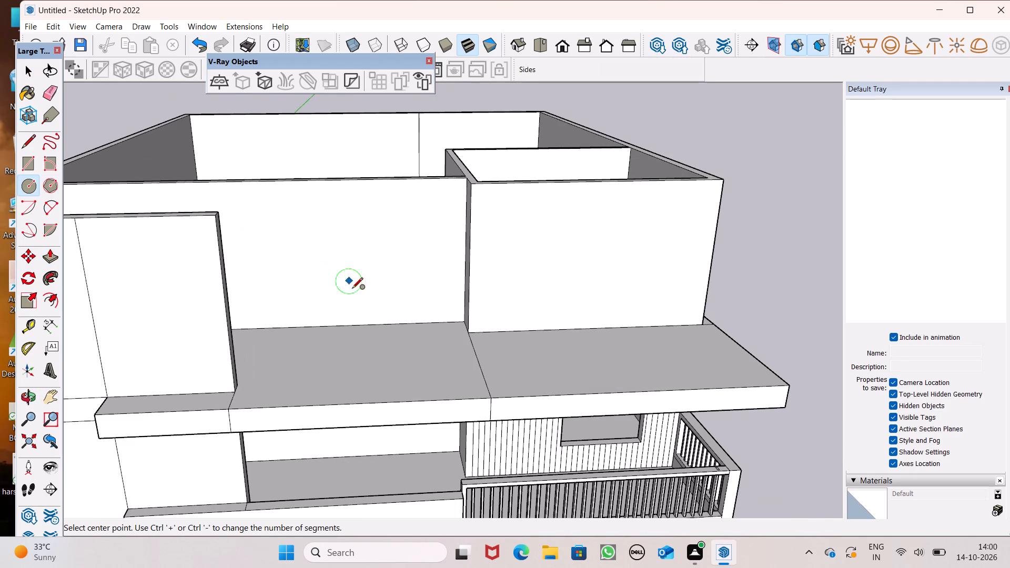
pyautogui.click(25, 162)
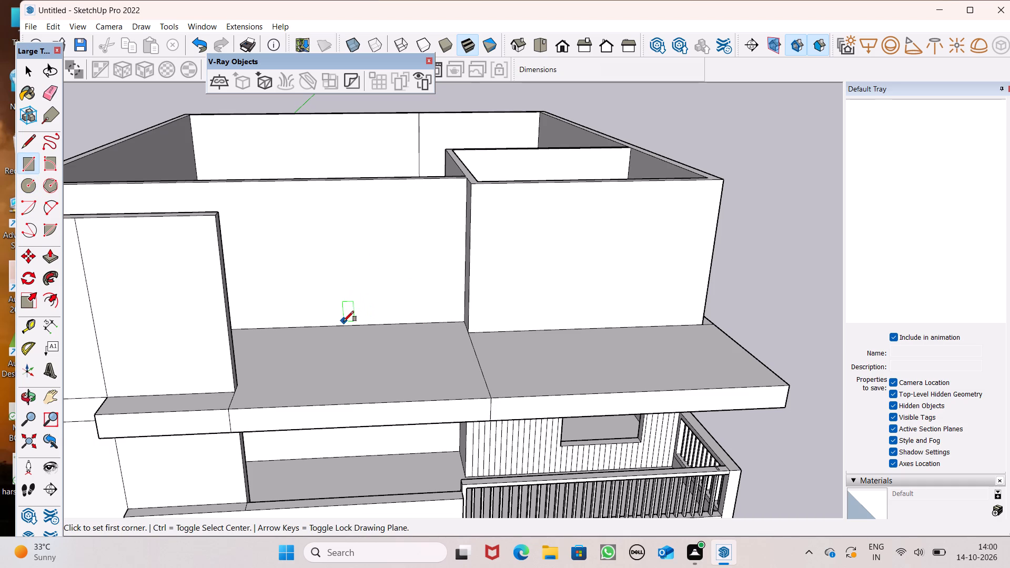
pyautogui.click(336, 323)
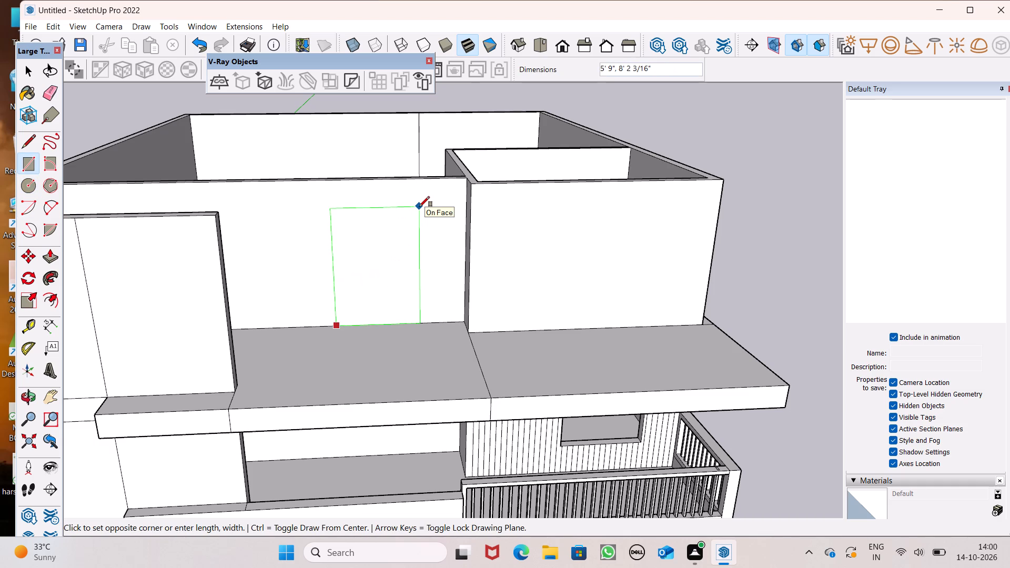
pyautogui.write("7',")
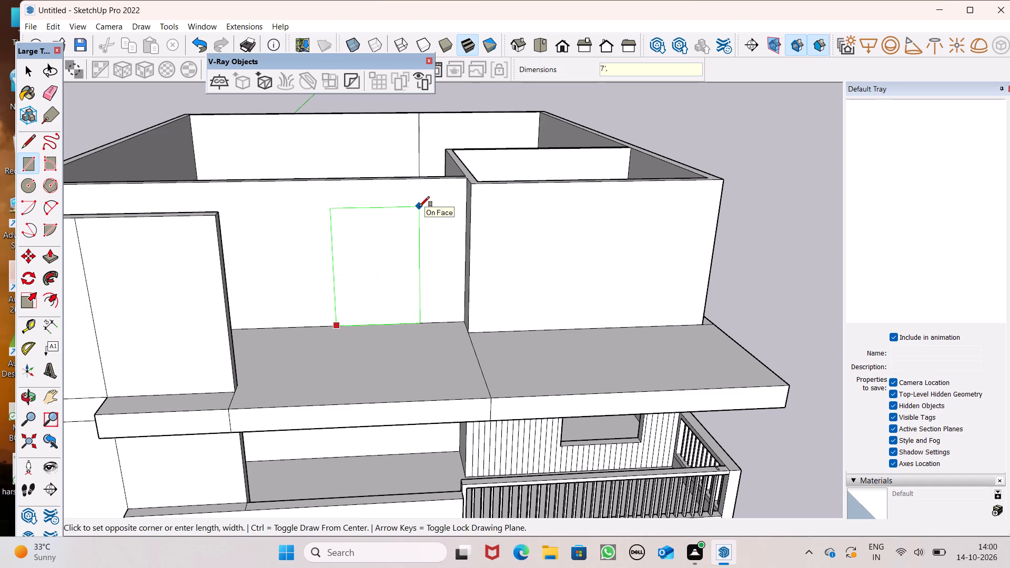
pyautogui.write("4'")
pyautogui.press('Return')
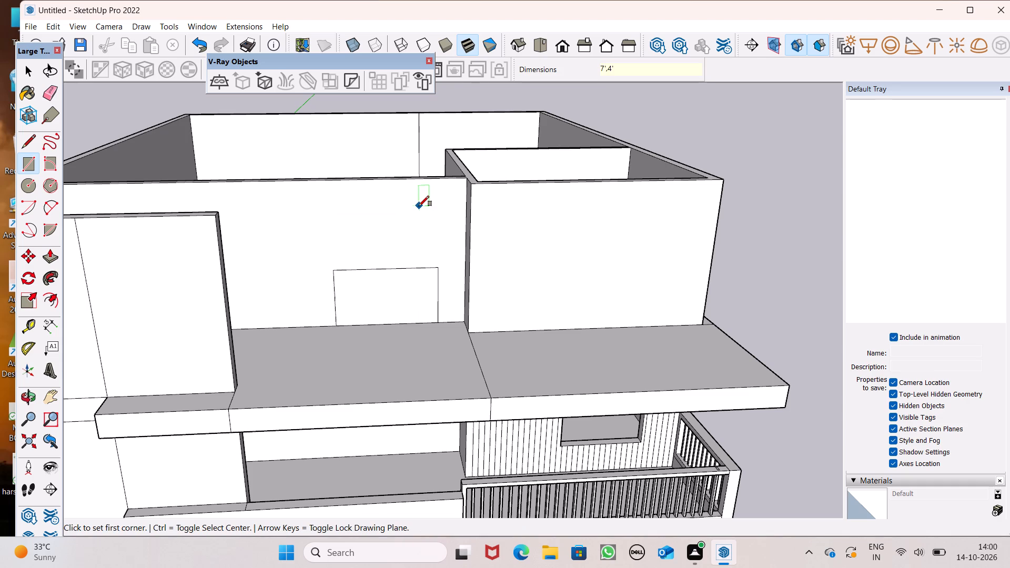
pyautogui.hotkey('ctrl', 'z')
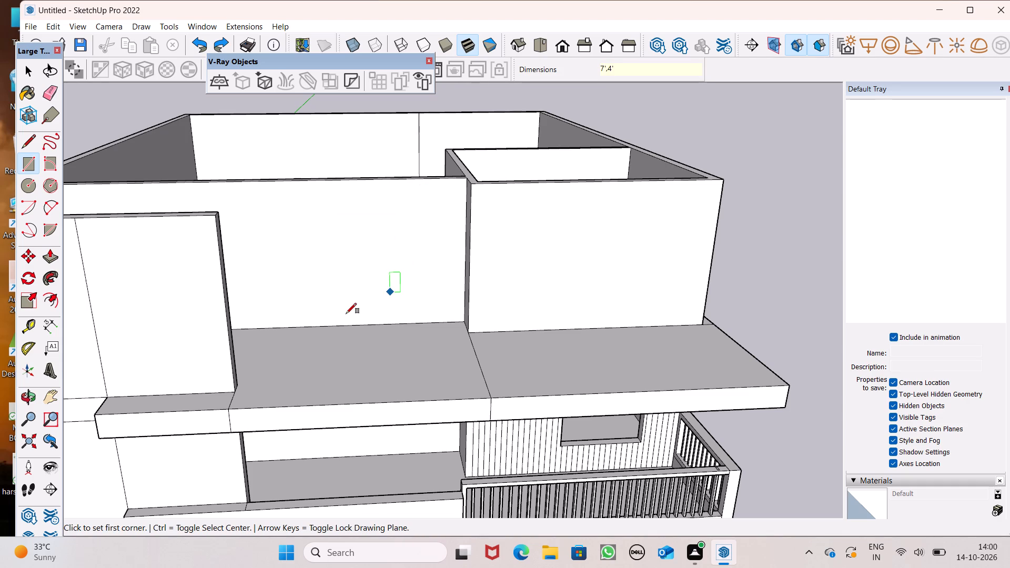
# Draw a 4' wide by 7' high door rectangle on the recessed terrace wall, starting from its base edge.
pyautogui.moveTo(344, 324); pyautogui.dragTo(348, 316)
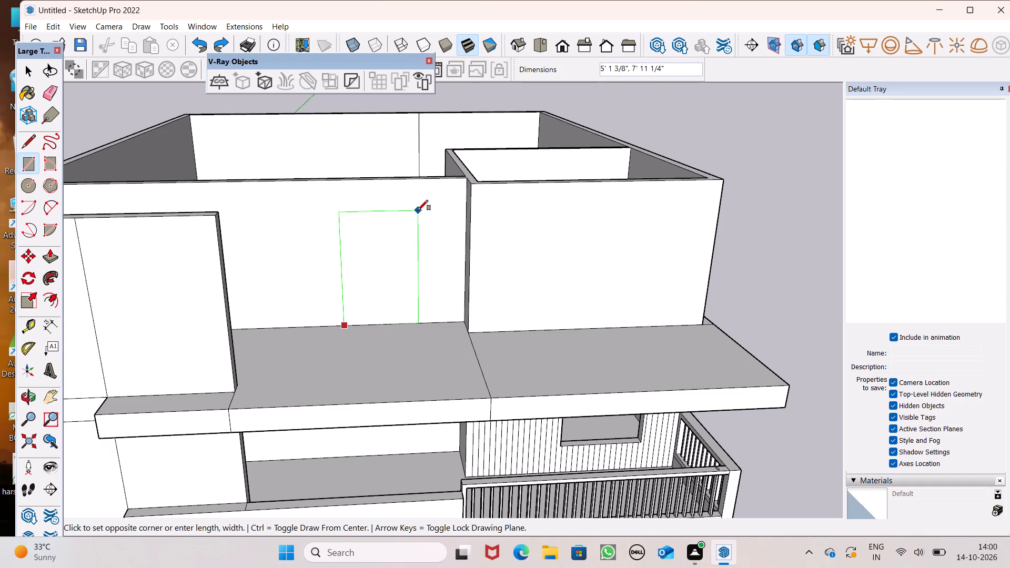
pyautogui.write("4',")
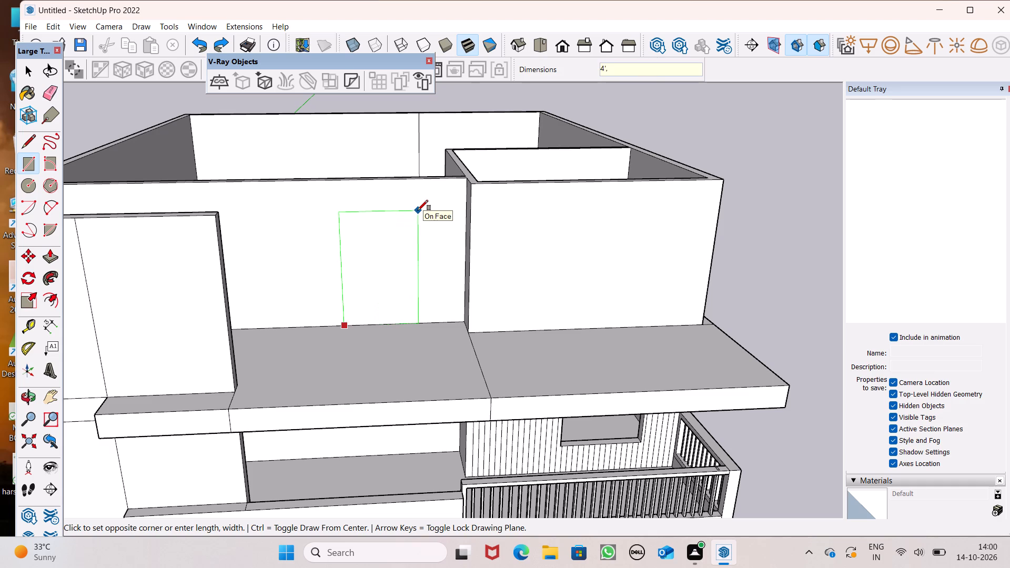
pyautogui.write("7'")
pyautogui.press('Return')
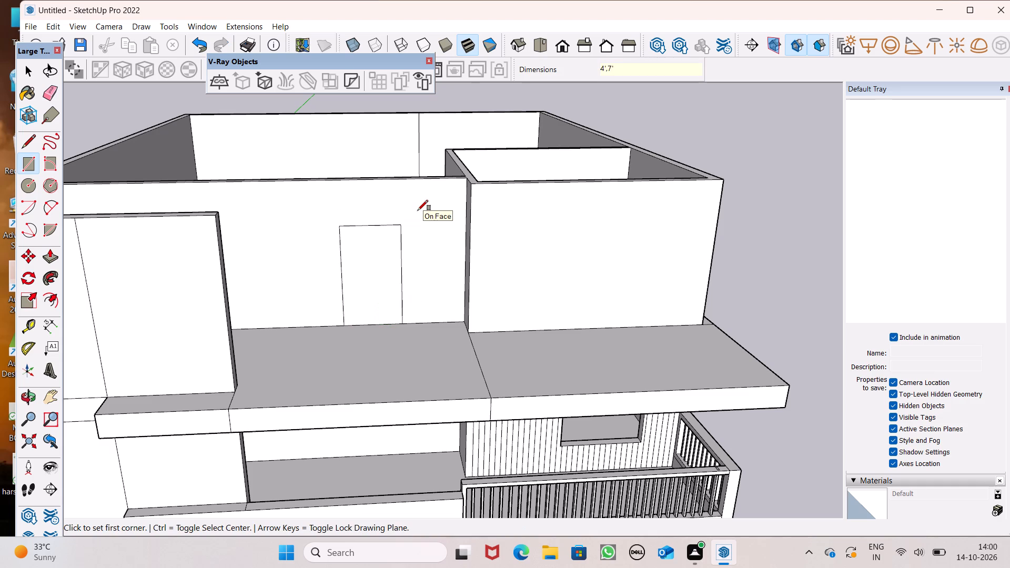
pyautogui.press('space')
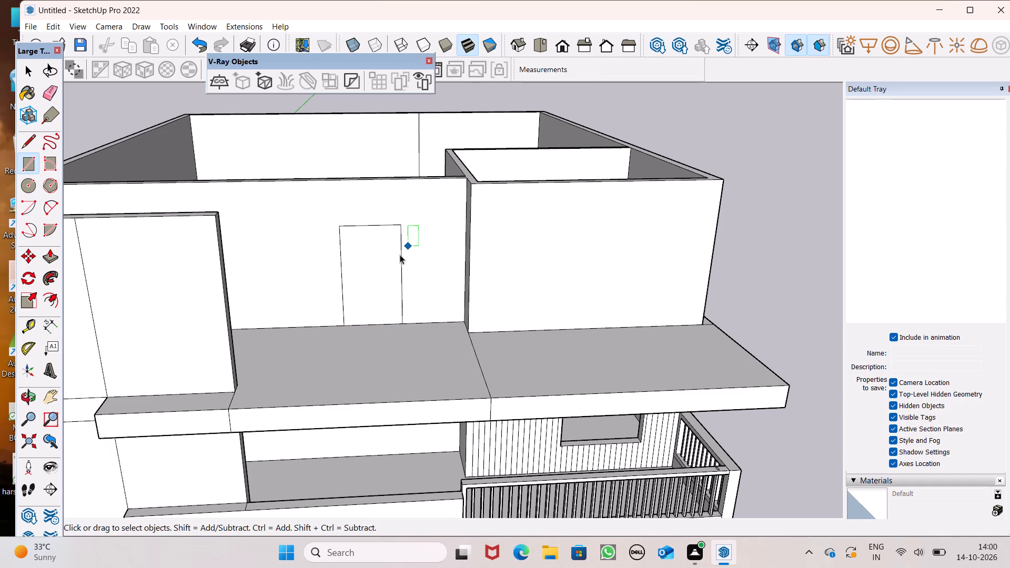
# Copy the 4' by 7' door rectangle from the added storey's recessed terrace wall down toward the balcony level below.
pyautogui.scroll(-5, 400, 255)
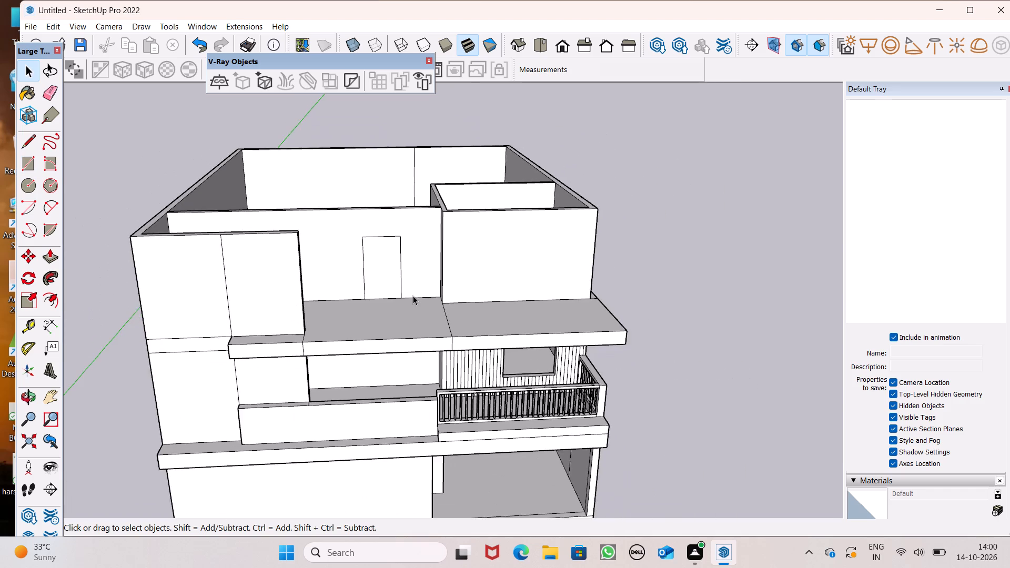
pyautogui.scroll(-1, 412, 296)
pyautogui.scroll(4, 412, 296)
pyautogui.doubleClick(367, 275)
pyautogui.press('m')
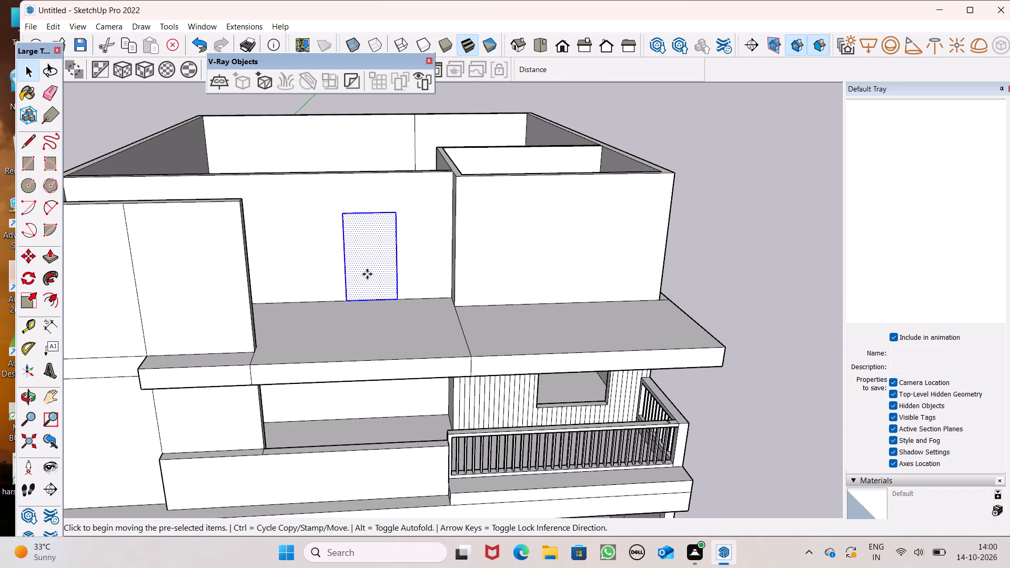
pyautogui.press('Return')
pyautogui.scroll(-1, 391, 260)
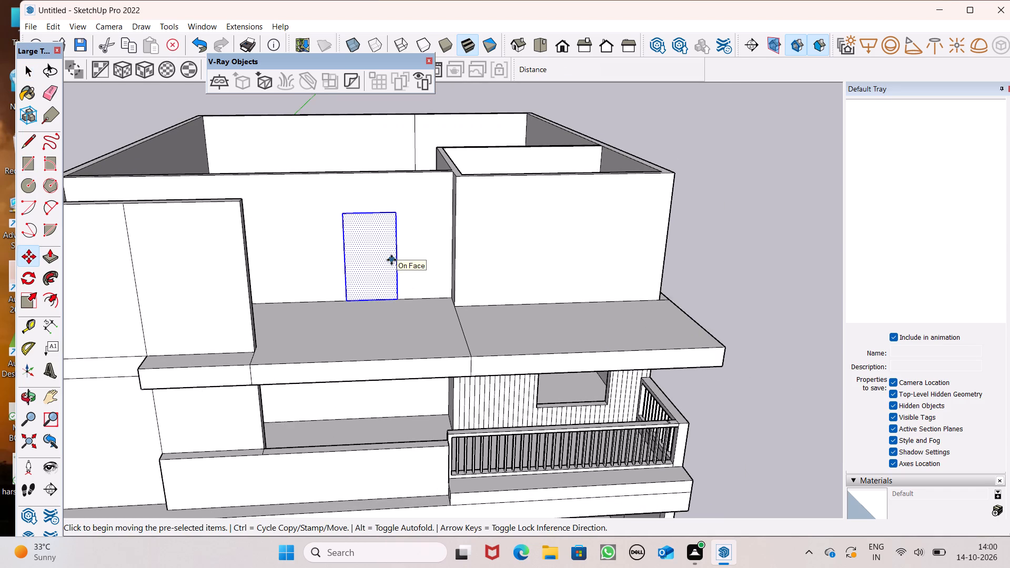
pyautogui.scroll(-2, 391, 260)
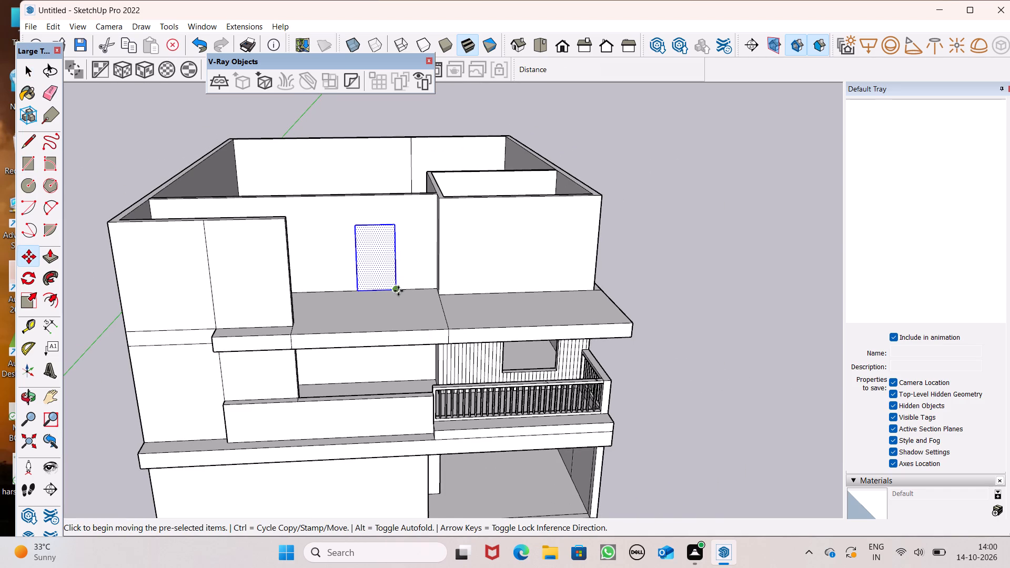
pyautogui.moveTo(398, 291); pyautogui.dragTo(401, 388)
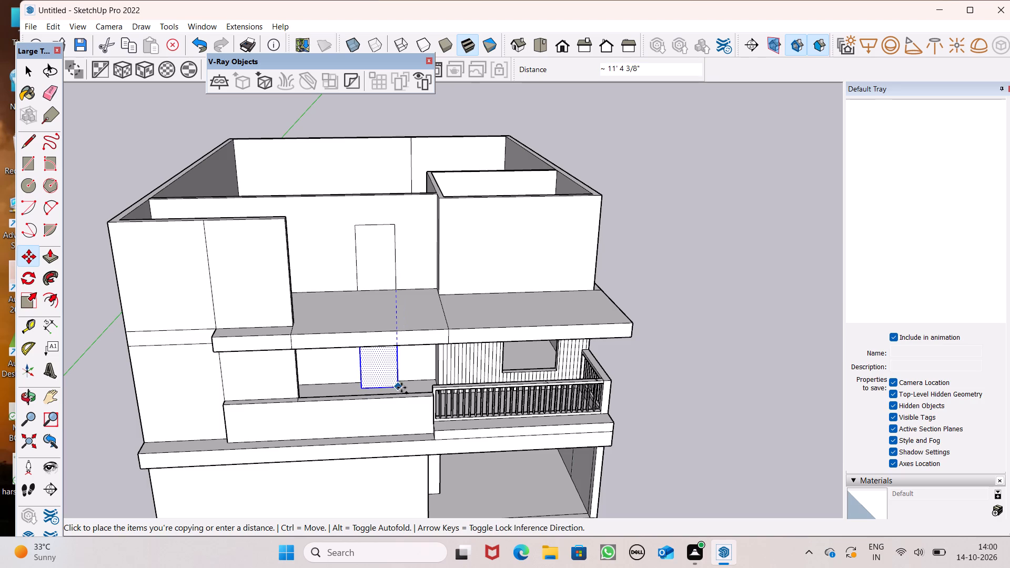
pyautogui.moveTo(401, 388); pyautogui.dragTo(406, 372)
# Move the copied door rectangle onto the balcony's recessed back wall, with its base on the balcony floor line.
pyautogui.scroll(8, 404, 371)
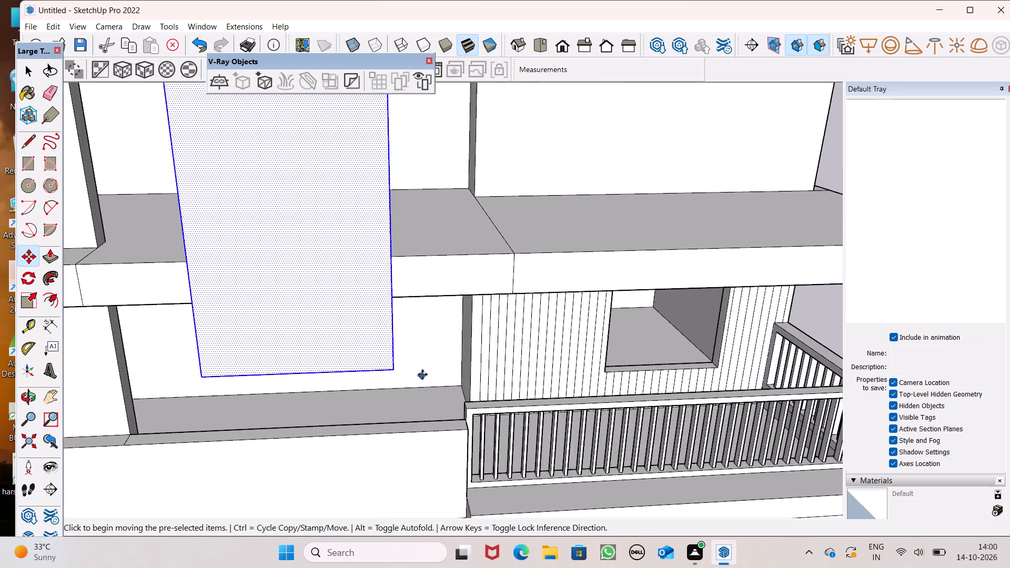
pyautogui.scroll(5, 422, 374)
pyautogui.moveTo(427, 377); pyautogui.dragTo(418, 374, button='middle')
pyautogui.scroll(-4, 441, 336)
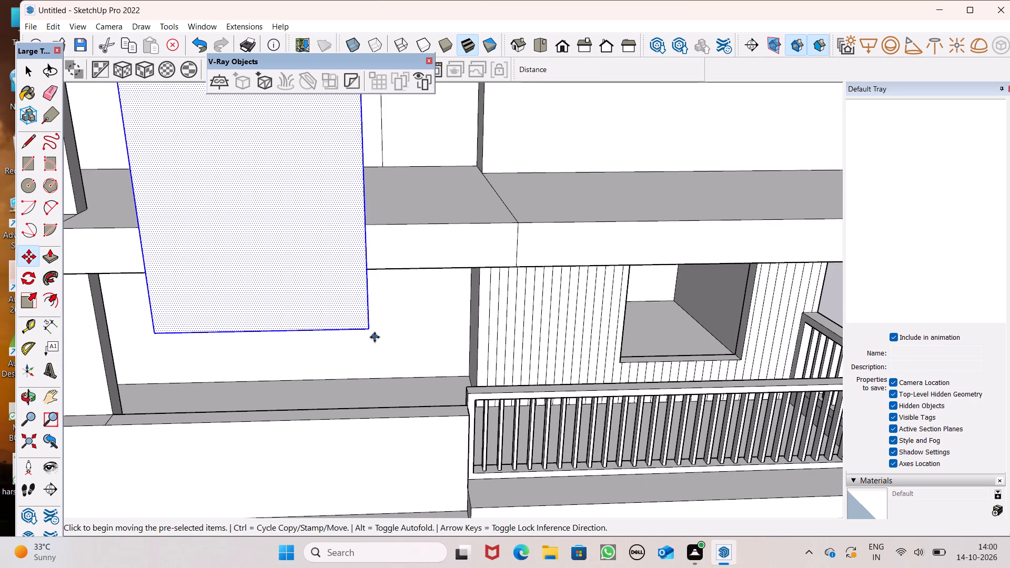
pyautogui.moveTo(367, 330); pyautogui.dragTo(411, 379)
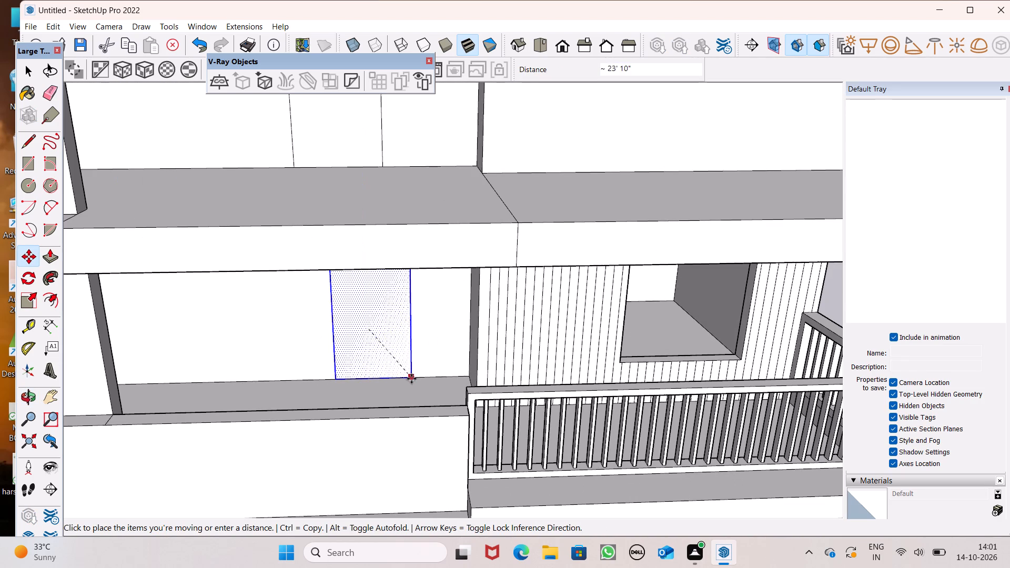
pyautogui.moveTo(411, 379); pyautogui.dragTo(397, 369)
pyautogui.scroll(6, 399, 354)
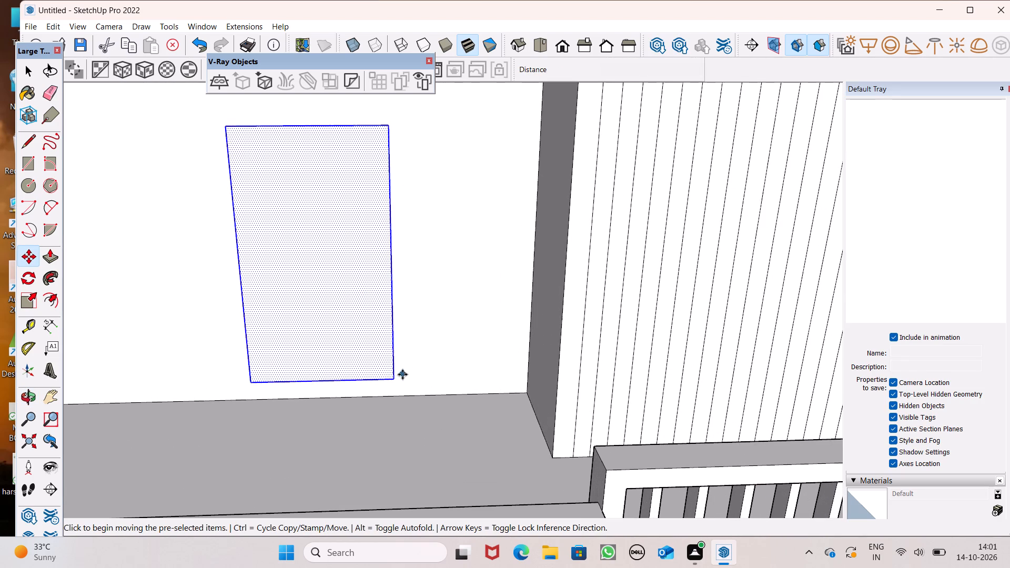
pyautogui.moveTo(395, 377); pyautogui.dragTo(372, 393)
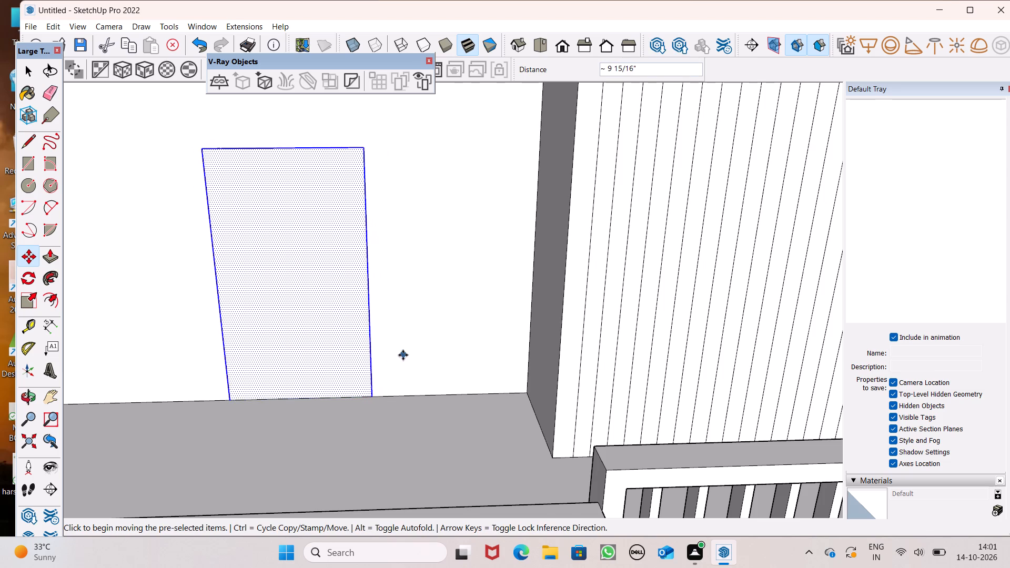
pyautogui.scroll(-10, 407, 351)
pyautogui.press('space')
pyautogui.scroll(-3, 433, 347)
pyautogui.press('space')
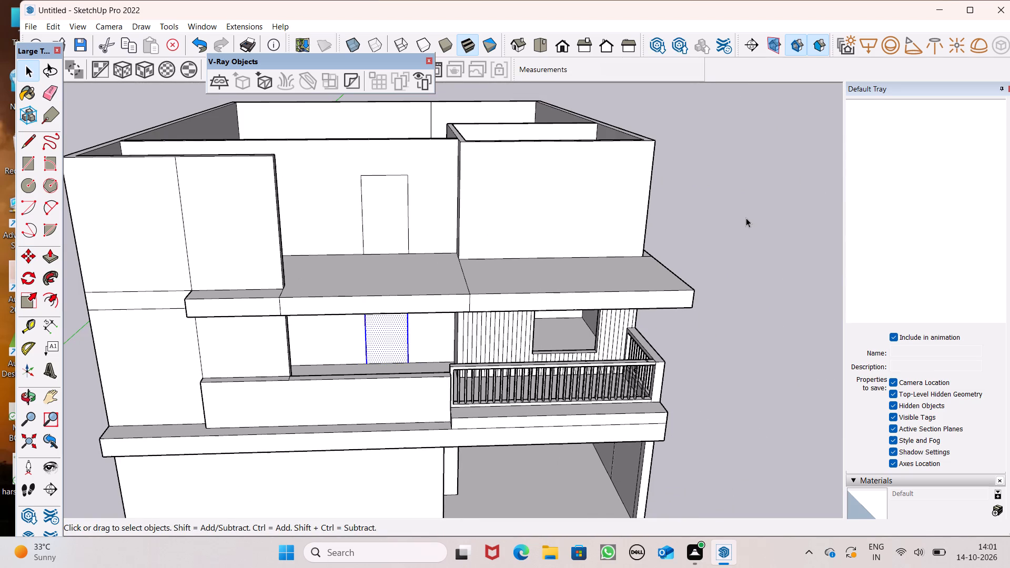
pyautogui.click(746, 218)
# Shift the balcony door rectangle 2 1/2" along its wall toward the vertically lined cladding, lining it up with the door above.
pyautogui.scroll(-4, 500, 328)
pyautogui.moveTo(484, 312); pyautogui.dragTo(481, 266, button='middle')
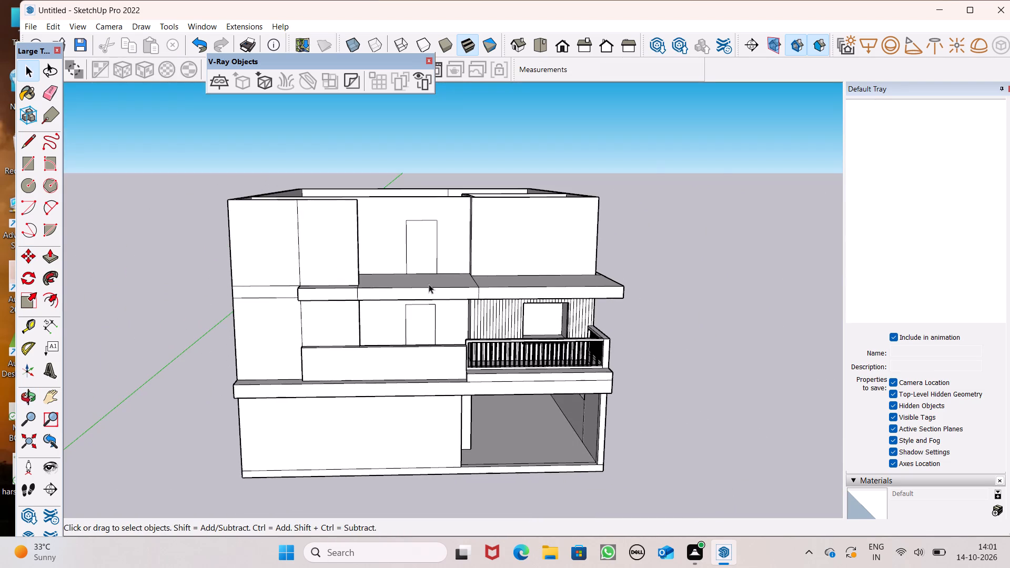
pyautogui.scroll(8, 426, 291)
pyautogui.scroll(-2, 440, 309)
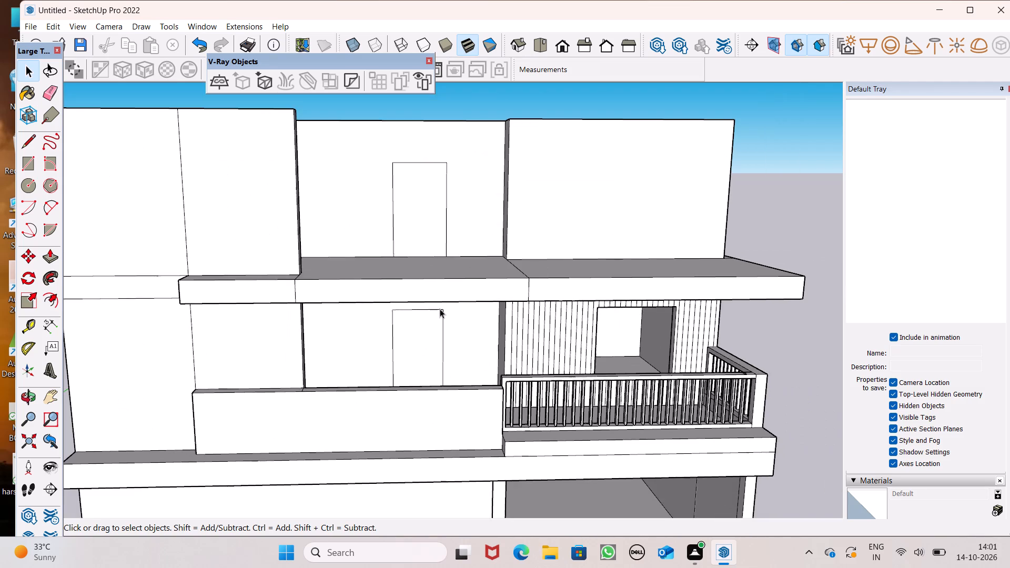
pyautogui.moveTo(443, 317); pyautogui.dragTo(453, 359, button='middle')
pyautogui.scroll(10, 425, 354)
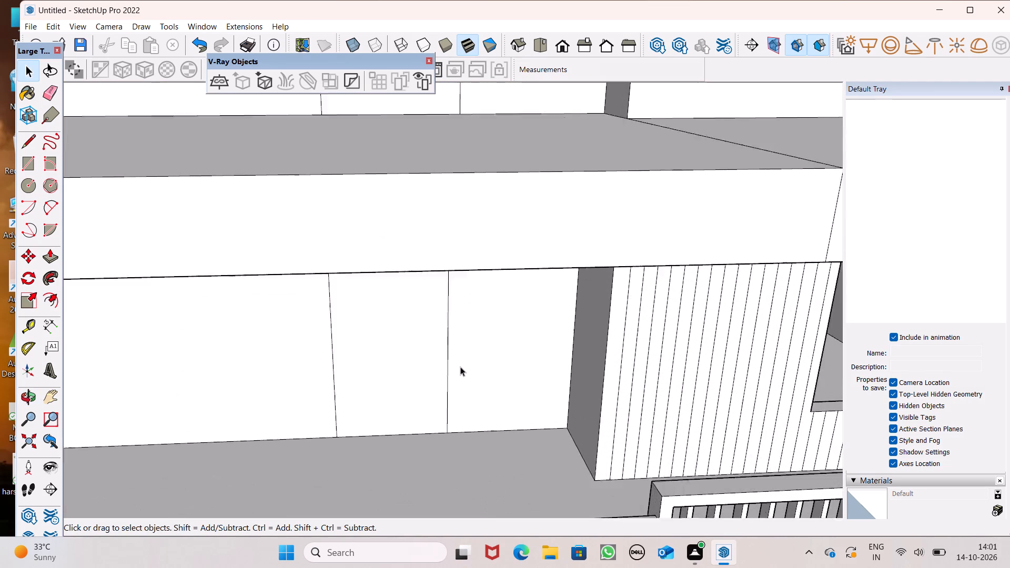
pyautogui.moveTo(467, 401); pyautogui.dragTo(456, 401, button='middle')
pyautogui.scroll(1, 466, 401)
pyautogui.doubleClick(386, 404)
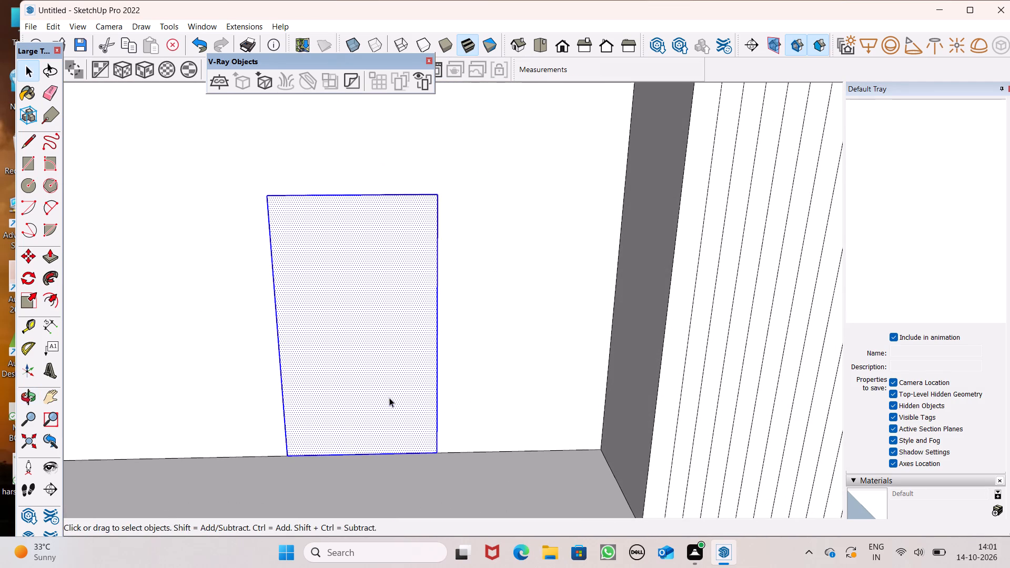
pyautogui.press('m')
pyautogui.press('Return')
pyautogui.moveTo(433, 452); pyautogui.dragTo(445, 450)
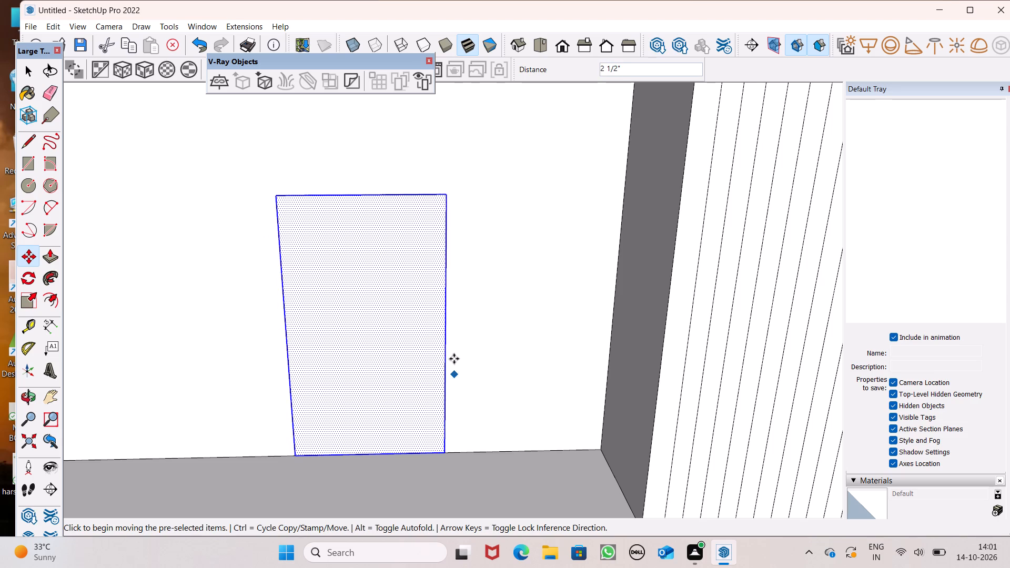
pyautogui.scroll(-12, 455, 357)
pyautogui.press('space')
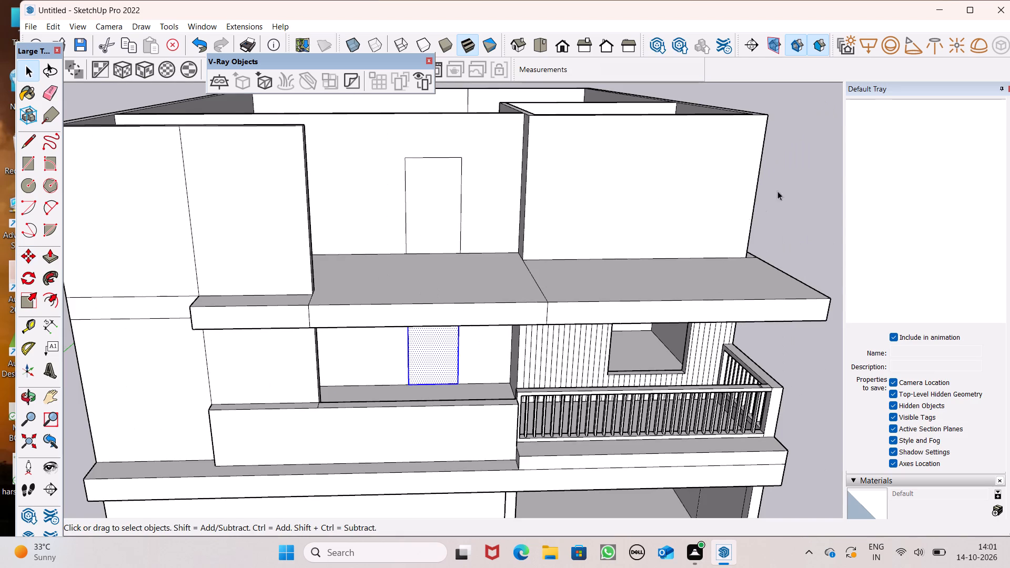
pyautogui.click(803, 179)
# Draw two parallel 1' 11 1/8" lines across the slab ledge in front of the added storey's projecting wall, marking a narrow middle strip.
pyautogui.scroll(-10, 408, 229)
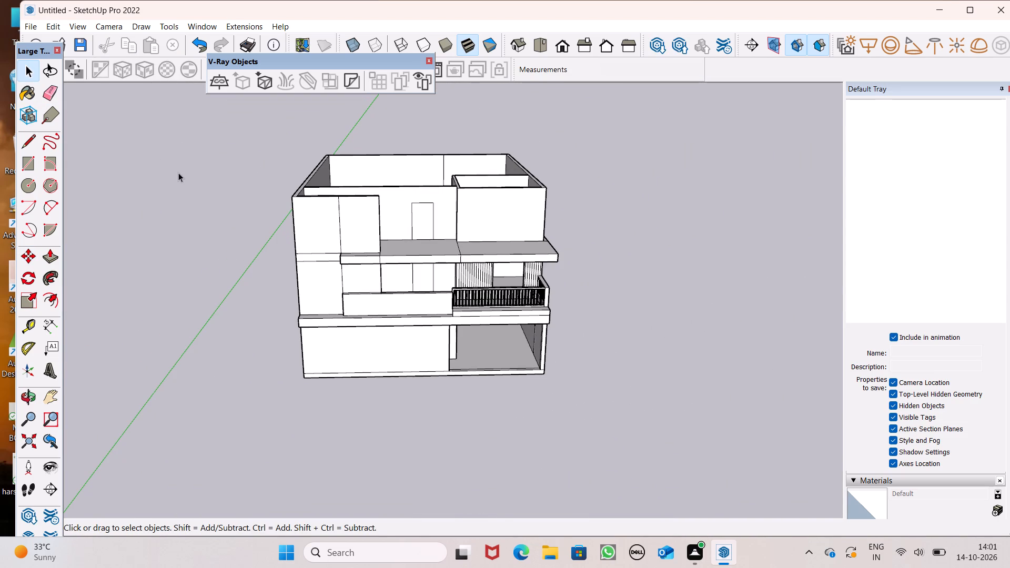
pyautogui.scroll(-1, 211, 208)
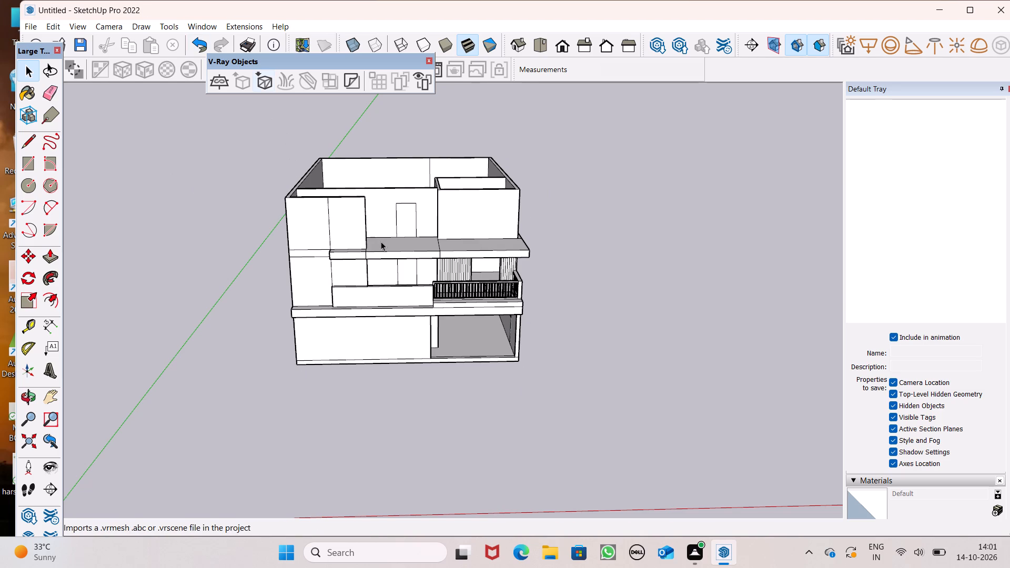
pyautogui.moveTo(380, 242); pyautogui.dragTo(375, 388, button='middle')
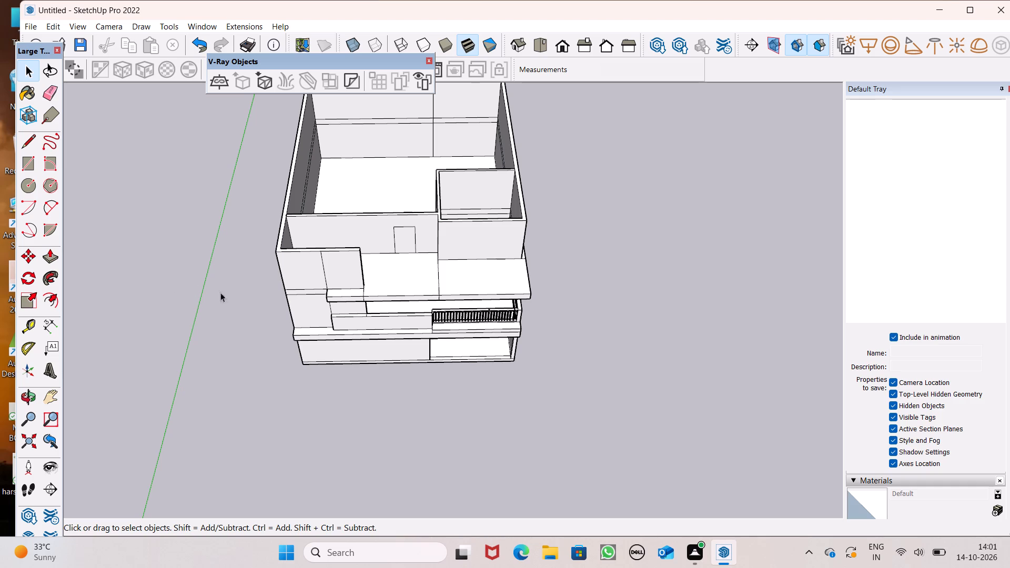
pyautogui.scroll(-3, 258, 295)
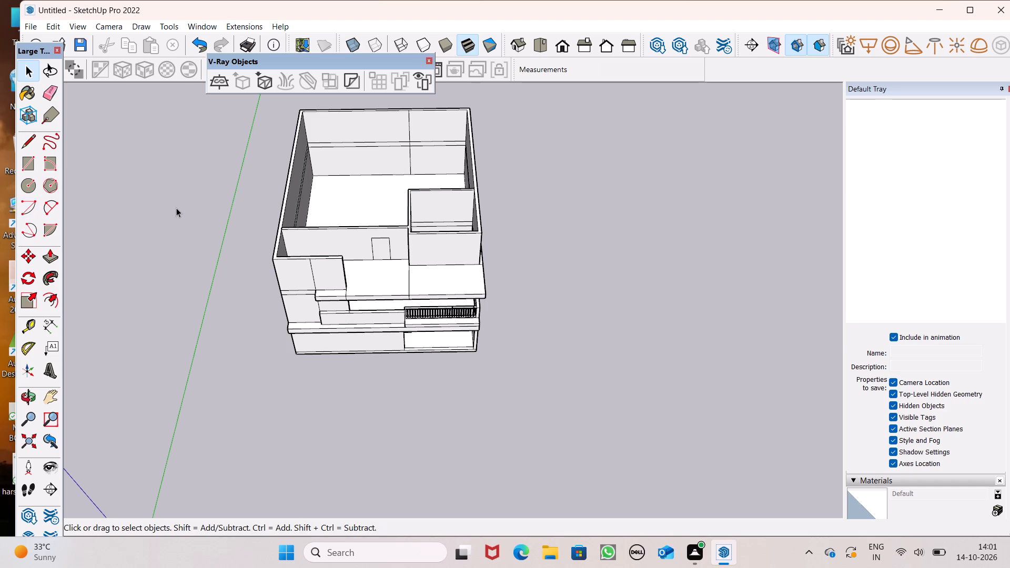
pyautogui.scroll(6, 291, 286)
pyautogui.scroll(1, 333, 265)
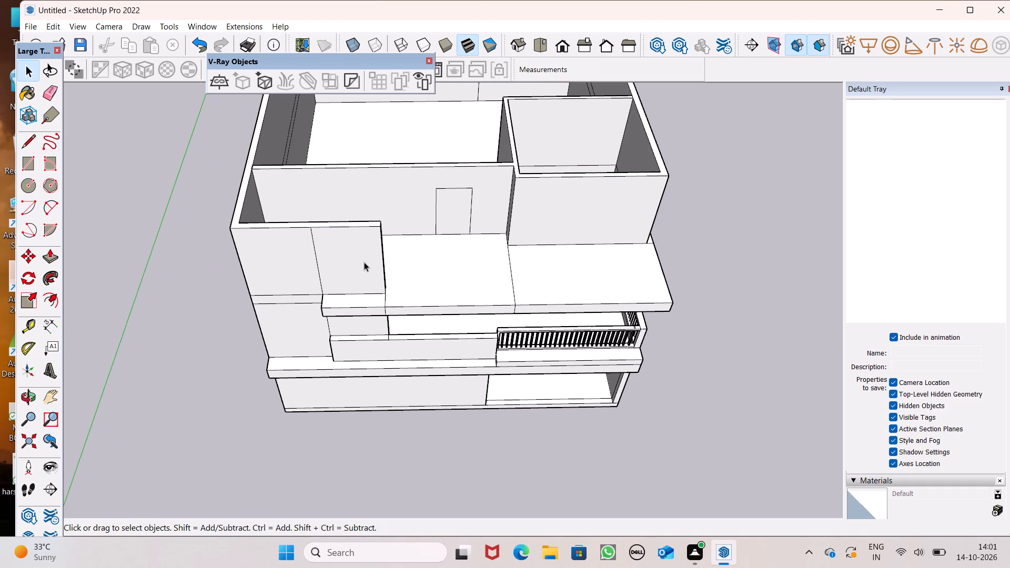
pyautogui.scroll(5, 364, 262)
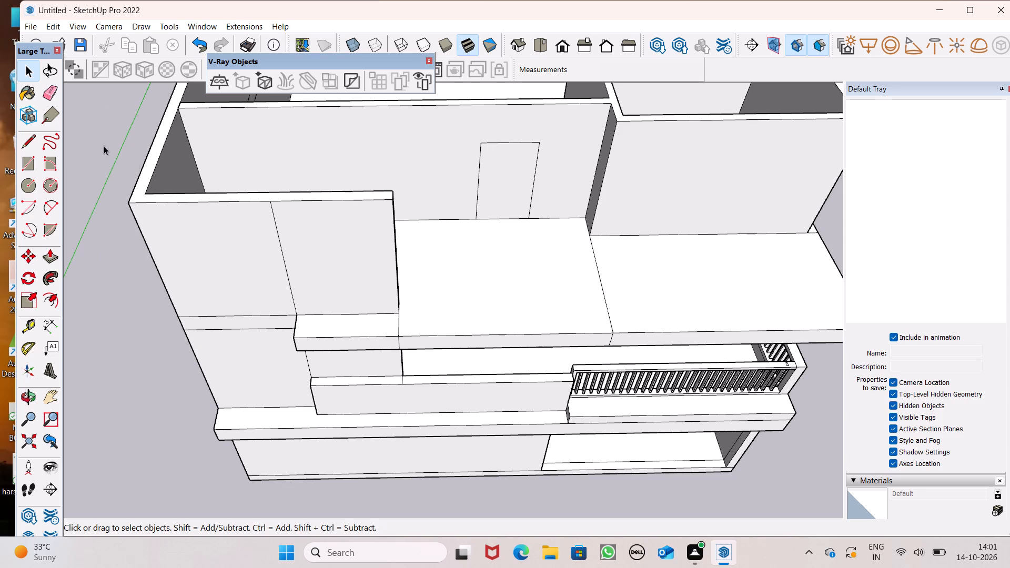
pyautogui.click(29, 146)
pyautogui.scroll(4, 220, 246)
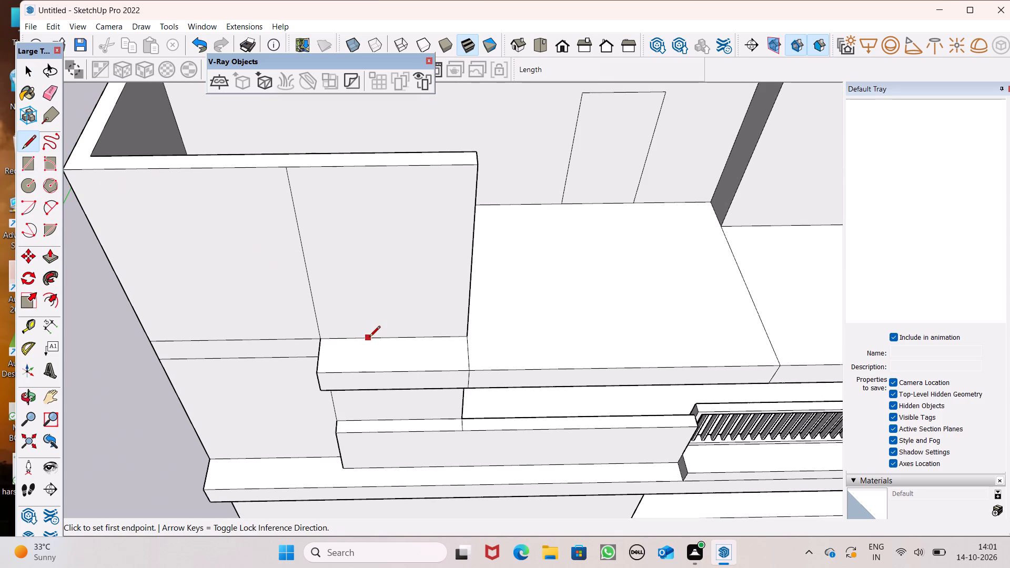
pyautogui.click(369, 338)
pyautogui.click(375, 369)
pyautogui.scroll(3, 322, 321)
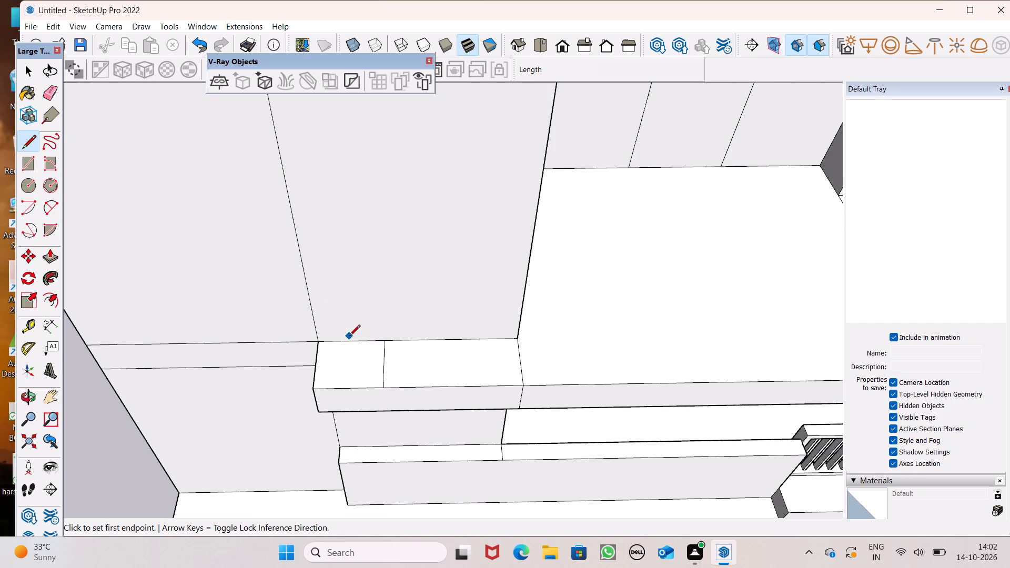
pyautogui.click(350, 343)
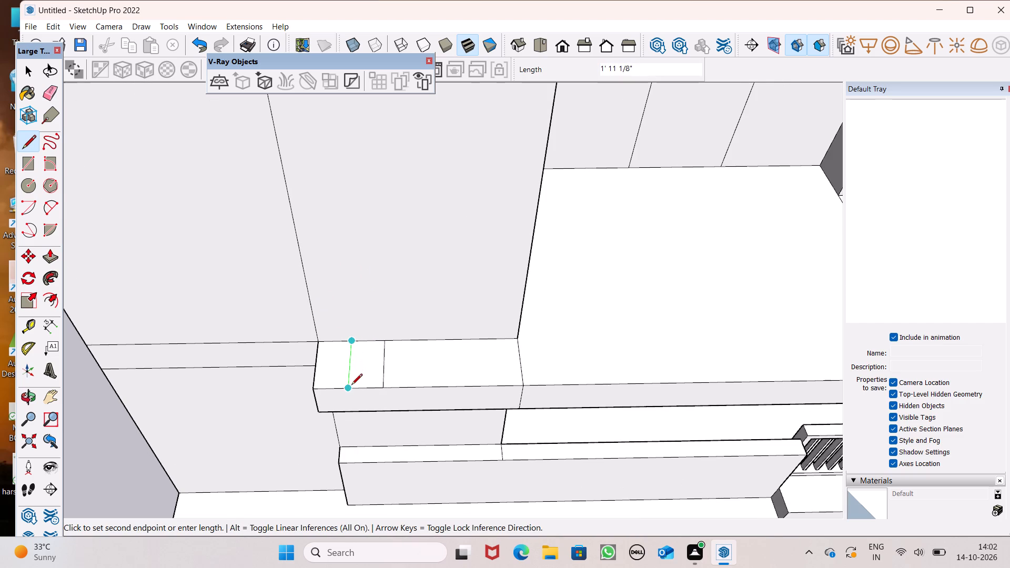
pyautogui.click(351, 386)
# Push/Pull the ledge sections on both sides of the narrow strip up 10' to the projecting wall's top.
pyautogui.click(51, 265)
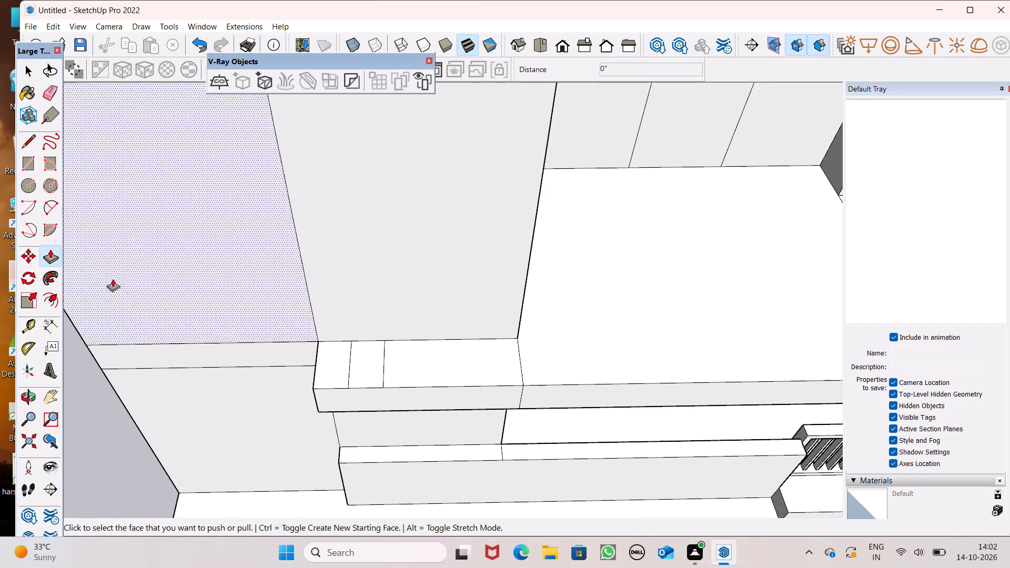
pyautogui.scroll(-7, 375, 395)
pyautogui.moveTo(410, 383); pyautogui.dragTo(407, 309)
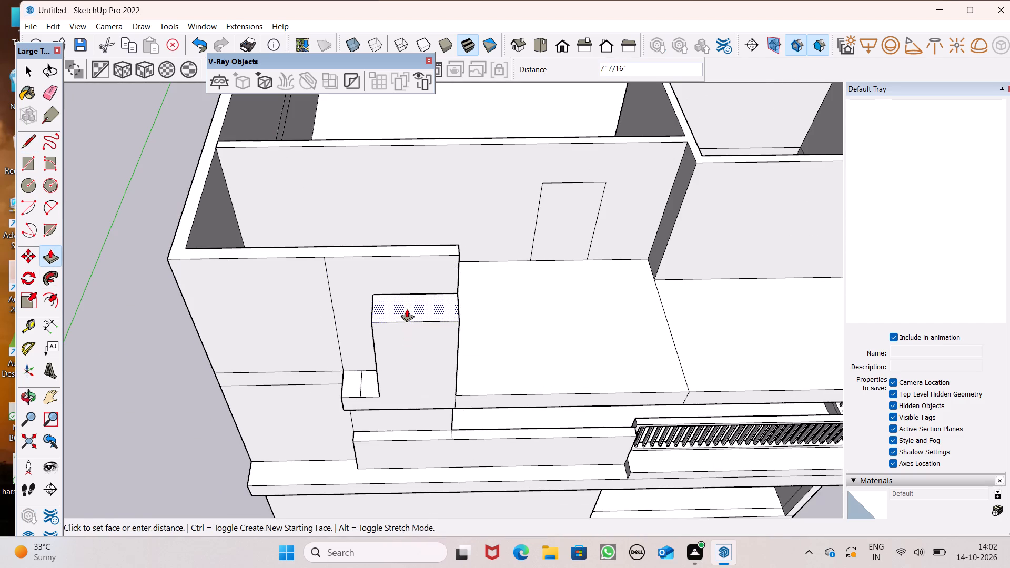
pyautogui.moveTo(407, 309); pyautogui.dragTo(373, 254)
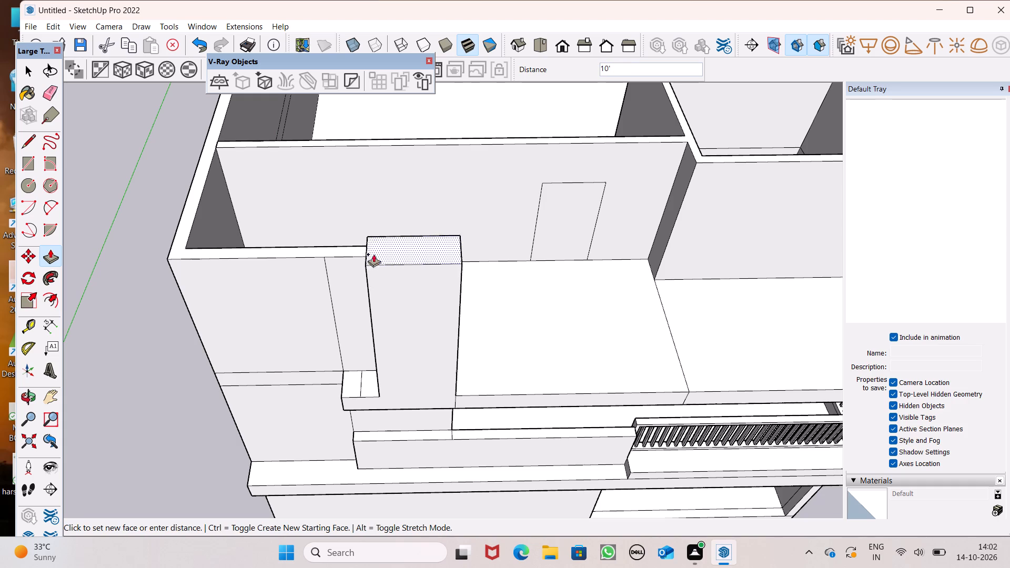
pyautogui.moveTo(373, 254); pyautogui.dragTo(359, 260)
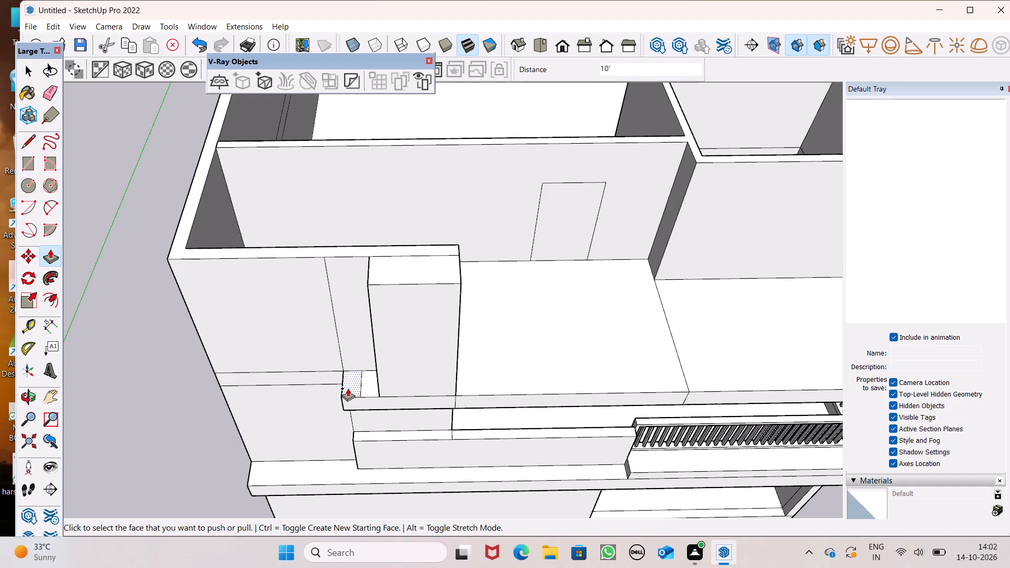
pyautogui.moveTo(347, 388); pyautogui.dragTo(298, 259)
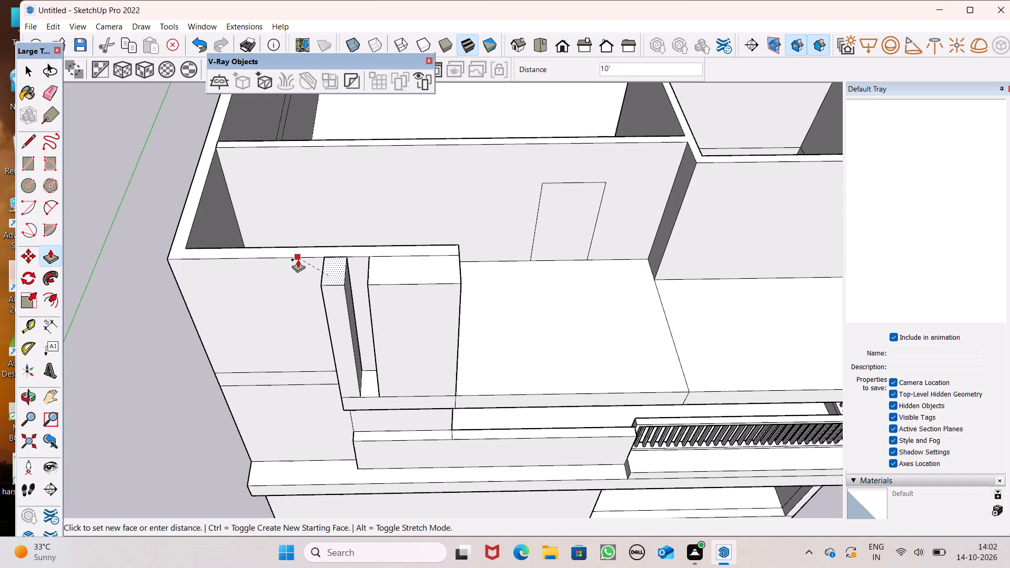
pyautogui.moveTo(298, 259); pyautogui.dragTo(297, 259)
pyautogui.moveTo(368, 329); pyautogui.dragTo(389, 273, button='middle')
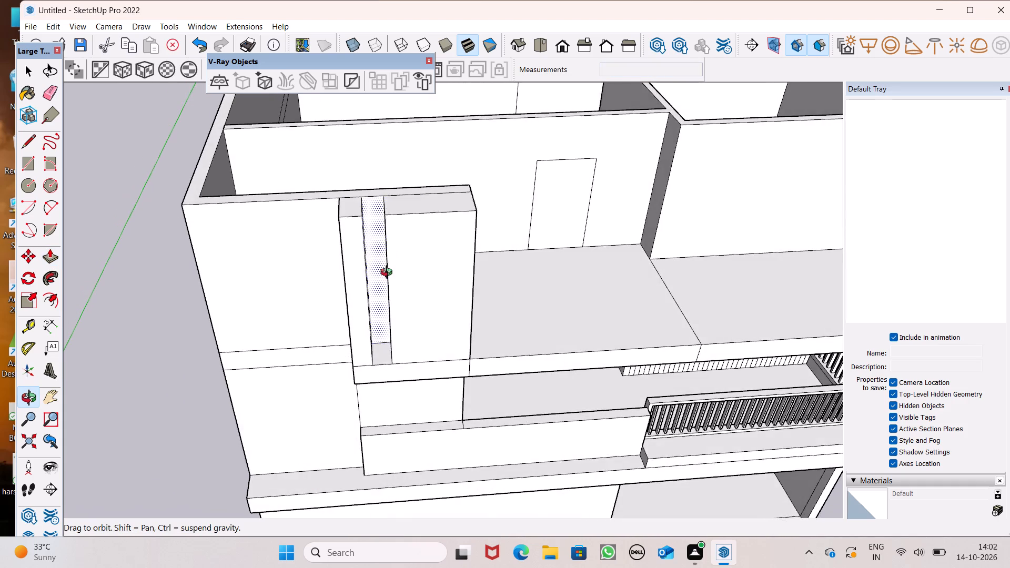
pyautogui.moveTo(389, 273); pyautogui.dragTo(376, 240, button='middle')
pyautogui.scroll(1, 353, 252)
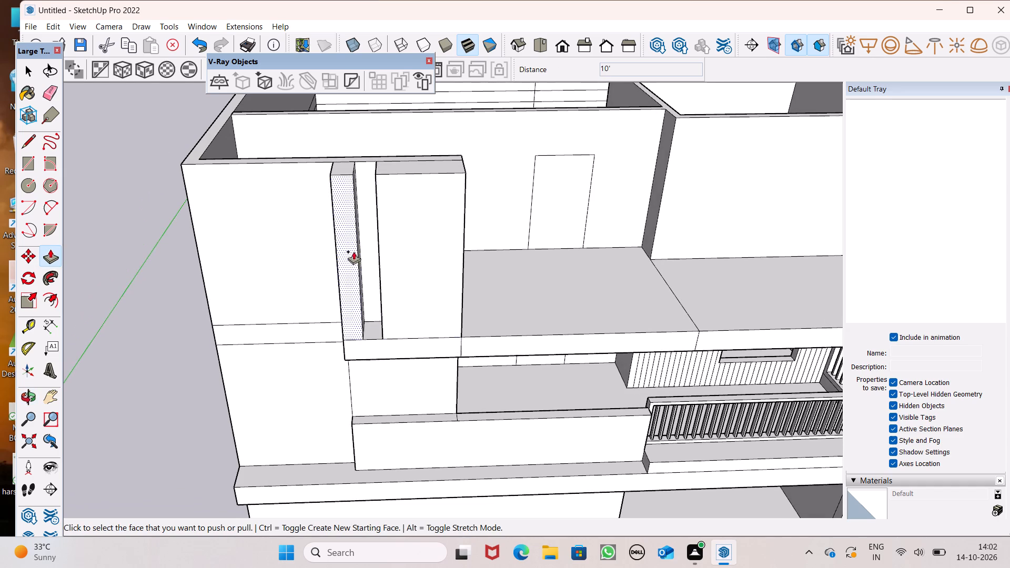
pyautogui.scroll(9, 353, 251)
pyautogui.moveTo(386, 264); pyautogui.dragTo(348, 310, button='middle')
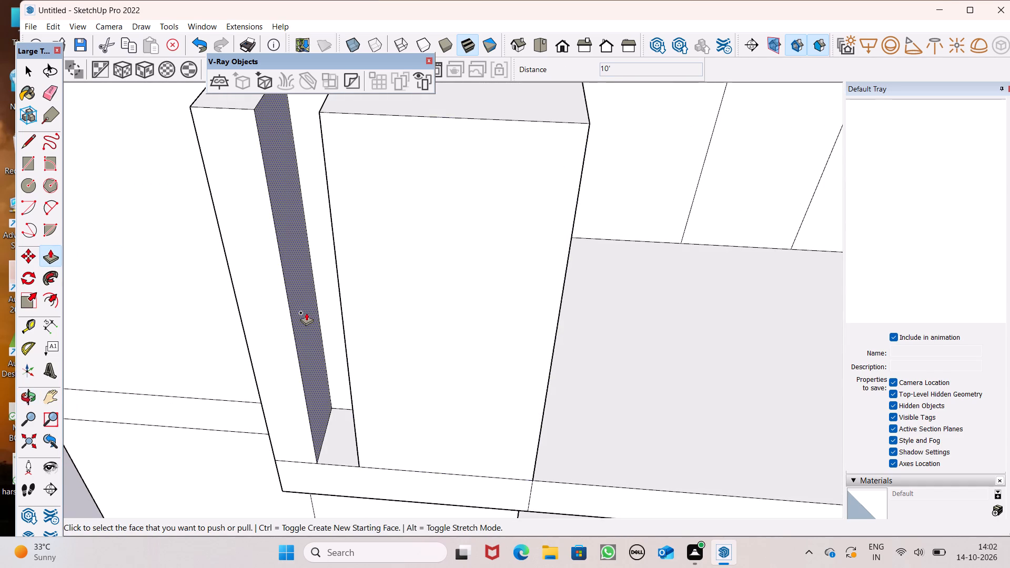
# Push/Pull the groove's inner side face 6 1/2" toward the wider block, narrowing the gap in the front wall projection.
pyautogui.moveTo(306, 312); pyautogui.dragTo(318, 310)
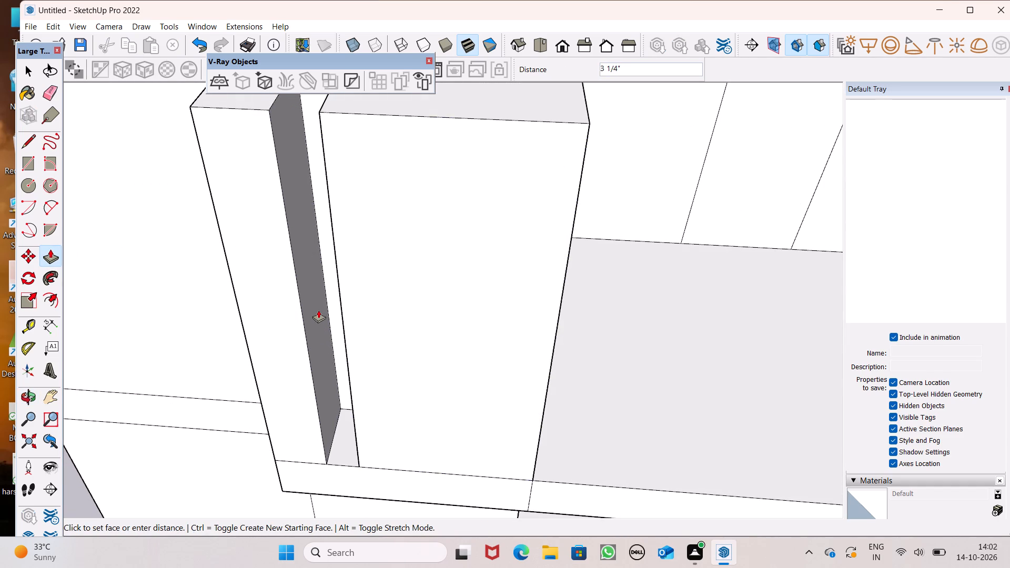
pyautogui.moveTo(318, 310); pyautogui.dragTo(329, 307)
# Examine the whole front facade, including the grooved projection, the added storey and the terrace slab.
pyautogui.scroll(-2, 281, 352)
pyautogui.moveTo(256, 389); pyautogui.dragTo(350, 271, button='middle')
pyautogui.scroll(-4, 356, 332)
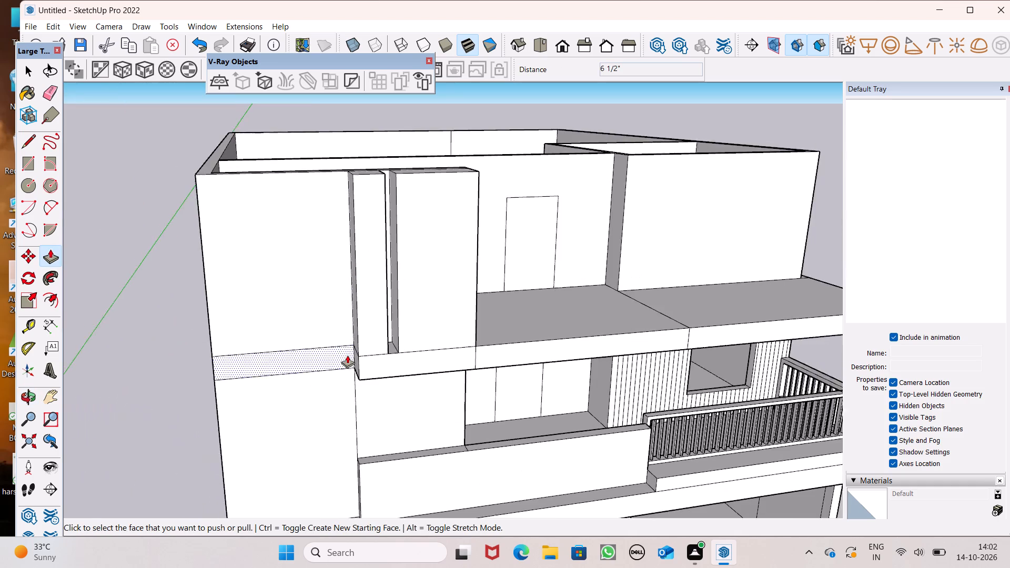
pyautogui.scroll(-6, 347, 355)
pyautogui.scroll(-2, 286, 263)
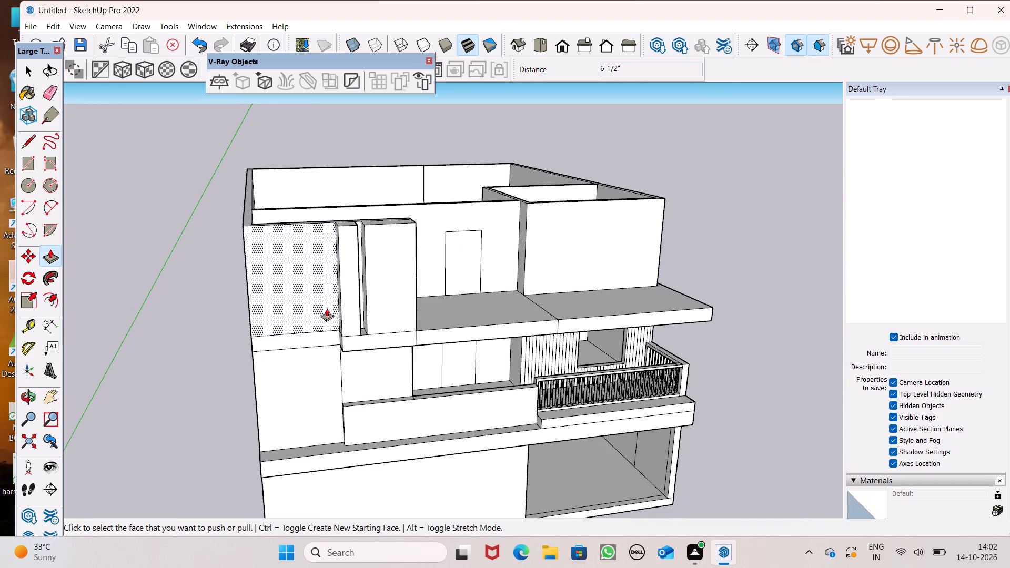
pyautogui.moveTo(327, 309); pyautogui.dragTo(292, 299, button='middle')
pyautogui.press('space')
pyautogui.scroll(-3, 264, 298)
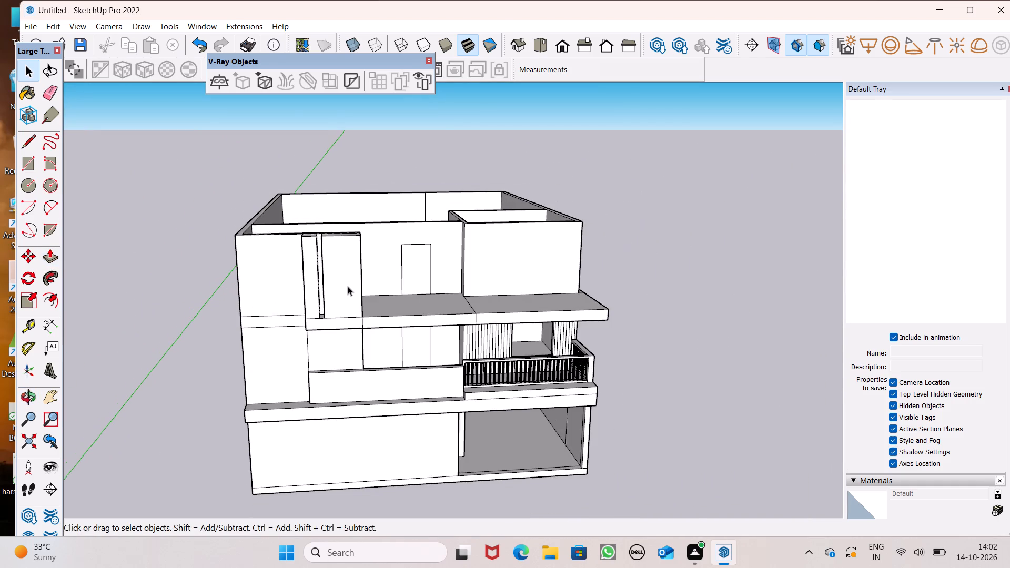
pyautogui.scroll(4, 348, 286)
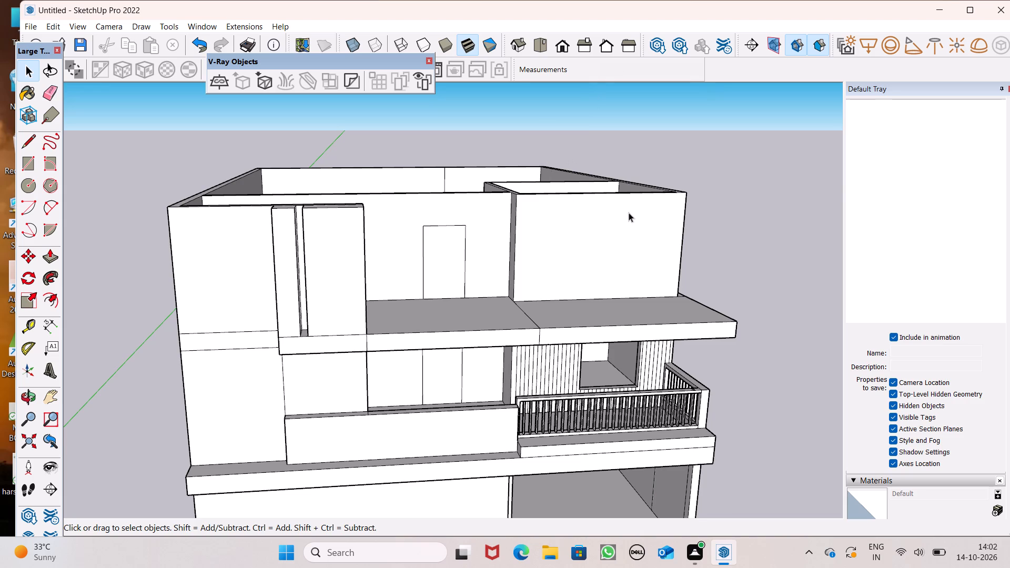
pyautogui.scroll(-1, 471, 259)
pyautogui.moveTo(489, 324); pyautogui.dragTo(397, 373, button='middle')
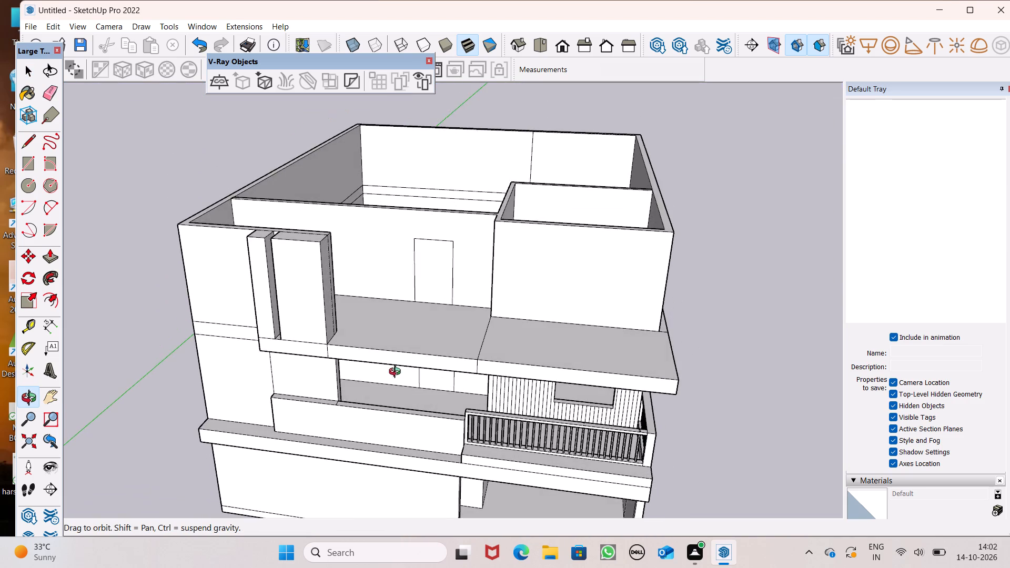
pyautogui.moveTo(397, 373); pyautogui.dragTo(399, 316, button='middle')
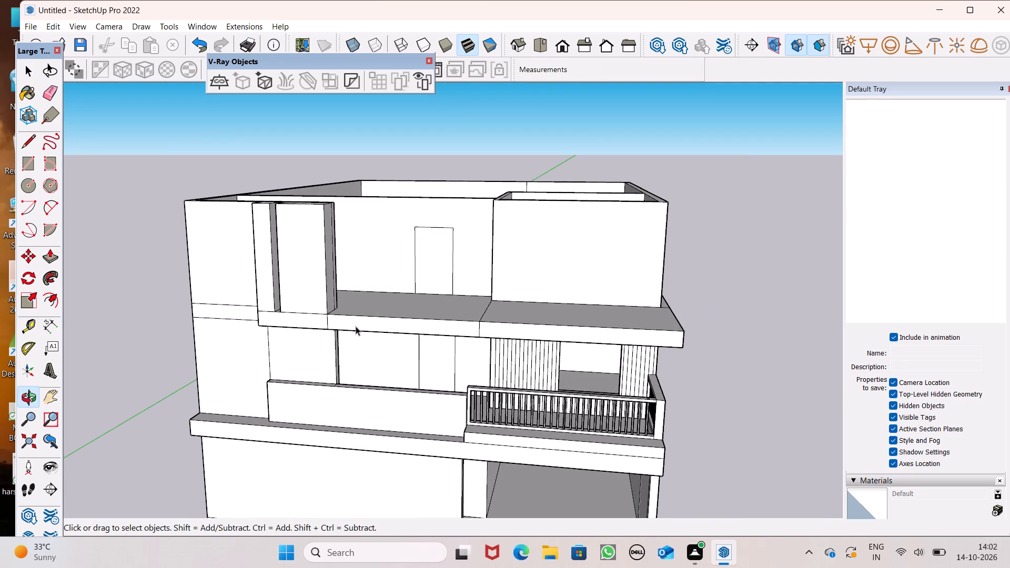
# Erase all the parallel panel lines on the underside of the projecting slab above the front balcony.
pyautogui.scroll(3, 354, 327)
pyautogui.moveTo(392, 343); pyautogui.dragTo(455, 211, button='middle')
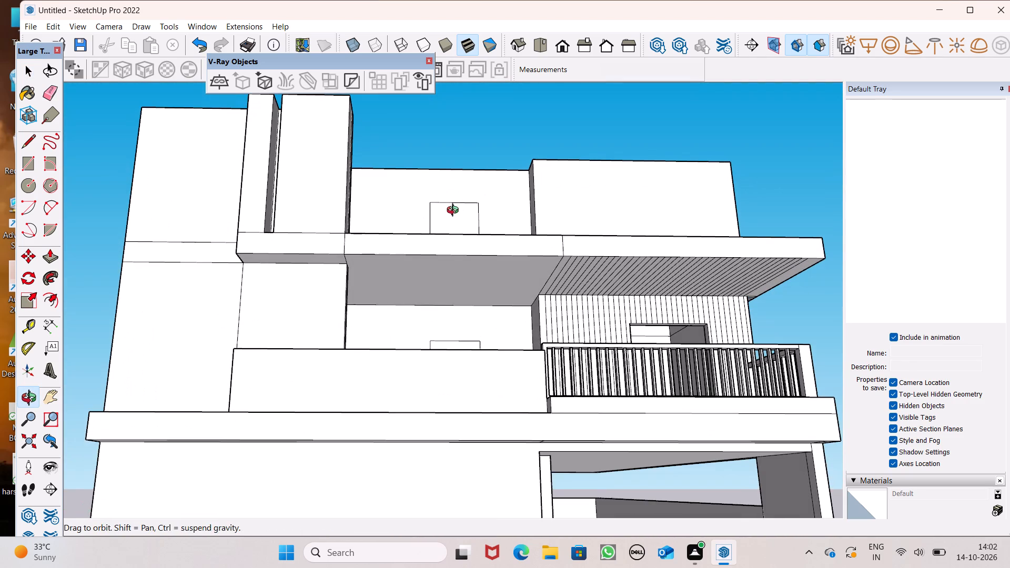
pyautogui.moveTo(455, 211); pyautogui.dragTo(375, 183, button='middle')
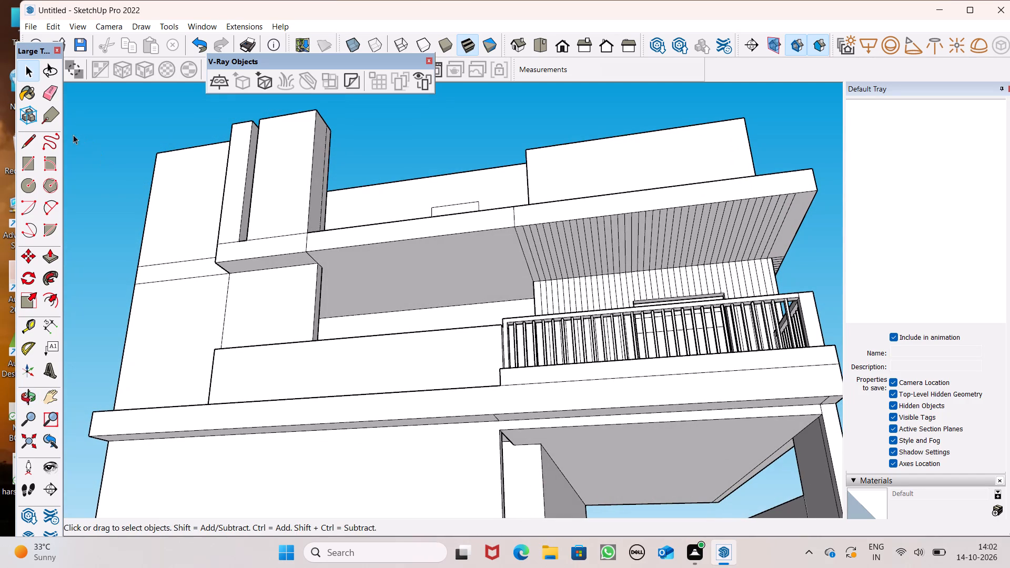
pyautogui.click(48, 92)
pyautogui.scroll(6, 560, 271)
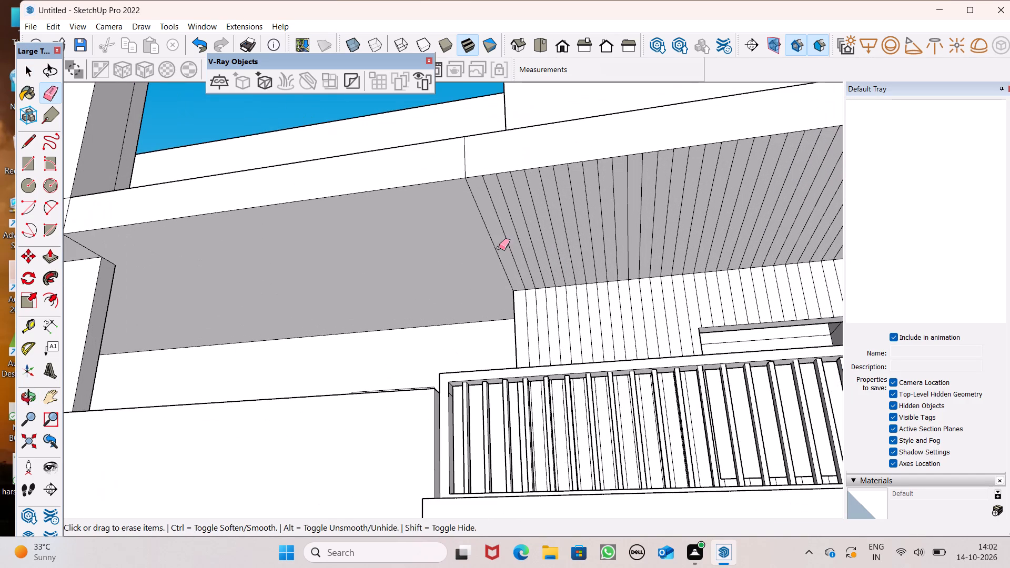
pyautogui.moveTo(472, 242); pyautogui.dragTo(835, 207)
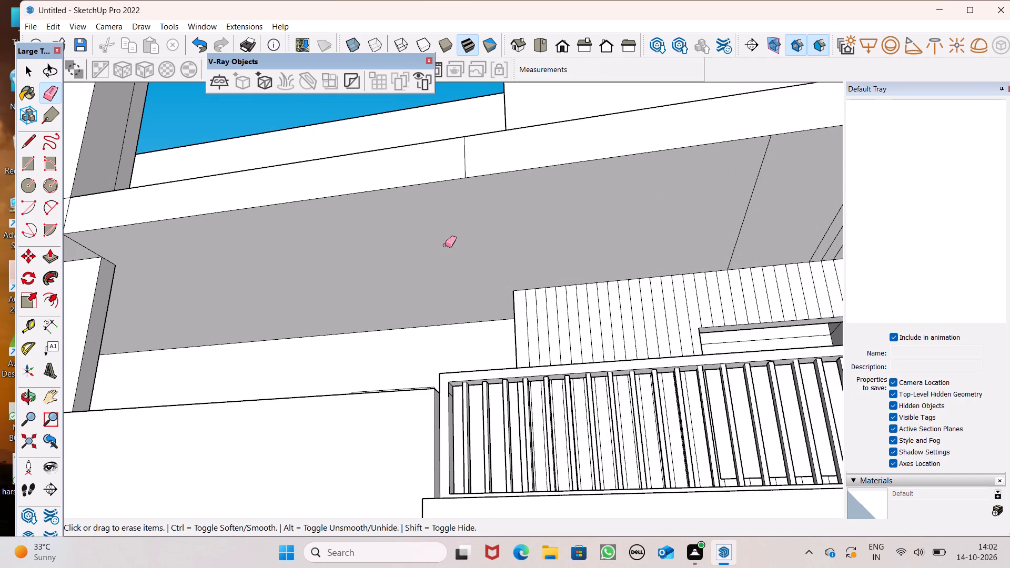
pyautogui.scroll(-6, 478, 244)
pyautogui.scroll(4, 772, 211)
pyautogui.moveTo(749, 208); pyautogui.dragTo(735, 210)
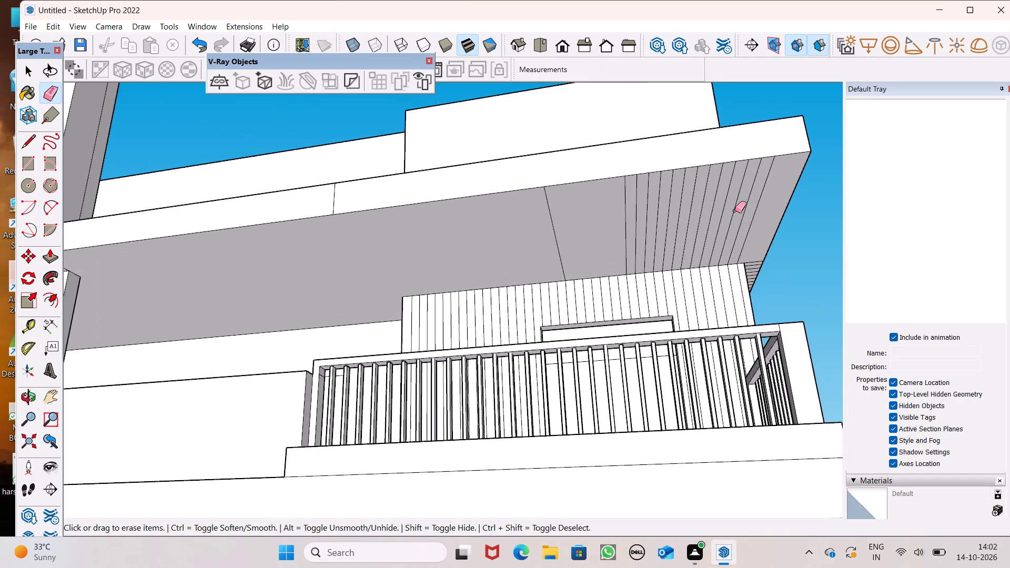
pyautogui.moveTo(735, 210); pyautogui.dragTo(644, 217)
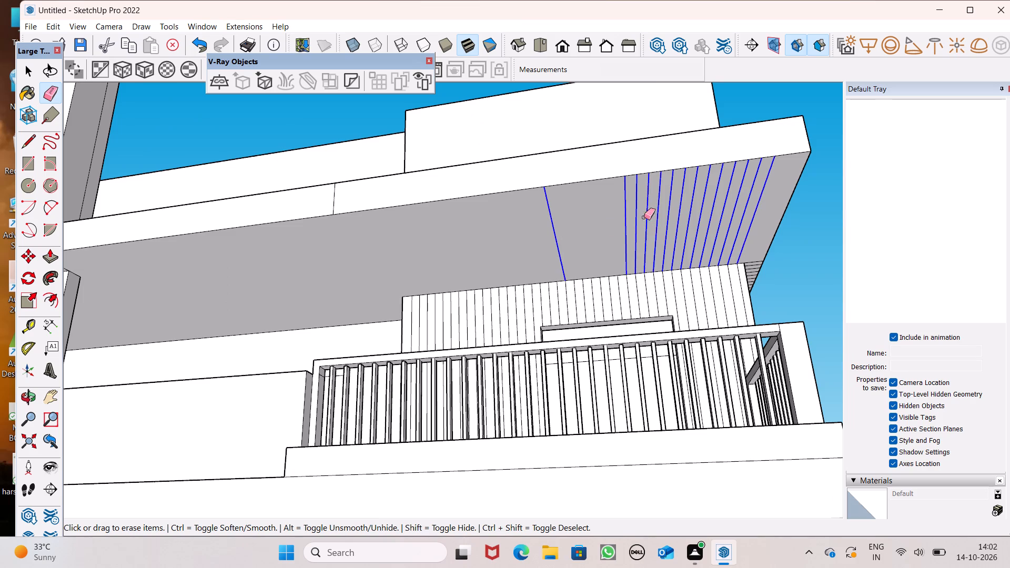
pyautogui.moveTo(644, 217); pyautogui.dragTo(560, 243)
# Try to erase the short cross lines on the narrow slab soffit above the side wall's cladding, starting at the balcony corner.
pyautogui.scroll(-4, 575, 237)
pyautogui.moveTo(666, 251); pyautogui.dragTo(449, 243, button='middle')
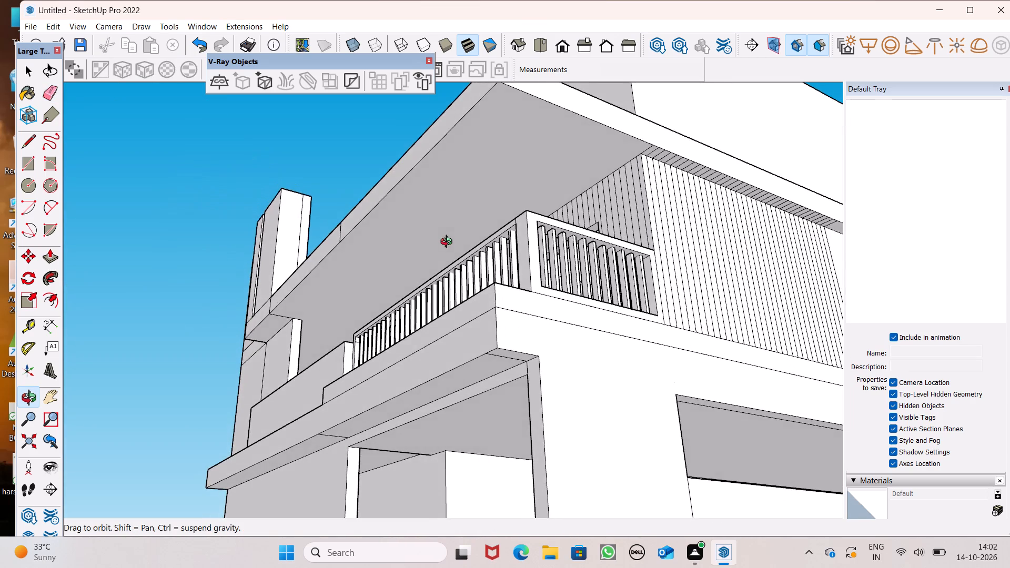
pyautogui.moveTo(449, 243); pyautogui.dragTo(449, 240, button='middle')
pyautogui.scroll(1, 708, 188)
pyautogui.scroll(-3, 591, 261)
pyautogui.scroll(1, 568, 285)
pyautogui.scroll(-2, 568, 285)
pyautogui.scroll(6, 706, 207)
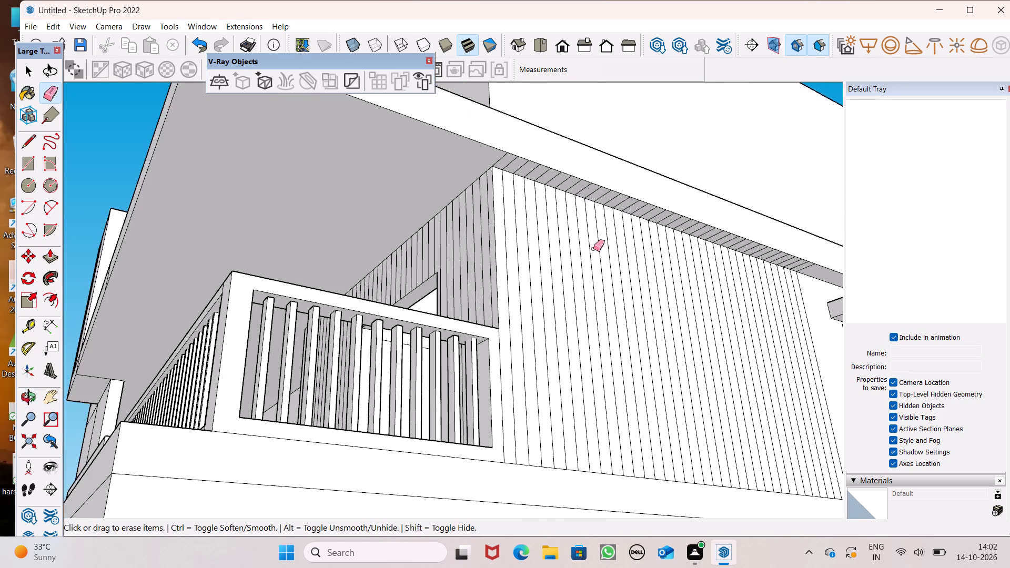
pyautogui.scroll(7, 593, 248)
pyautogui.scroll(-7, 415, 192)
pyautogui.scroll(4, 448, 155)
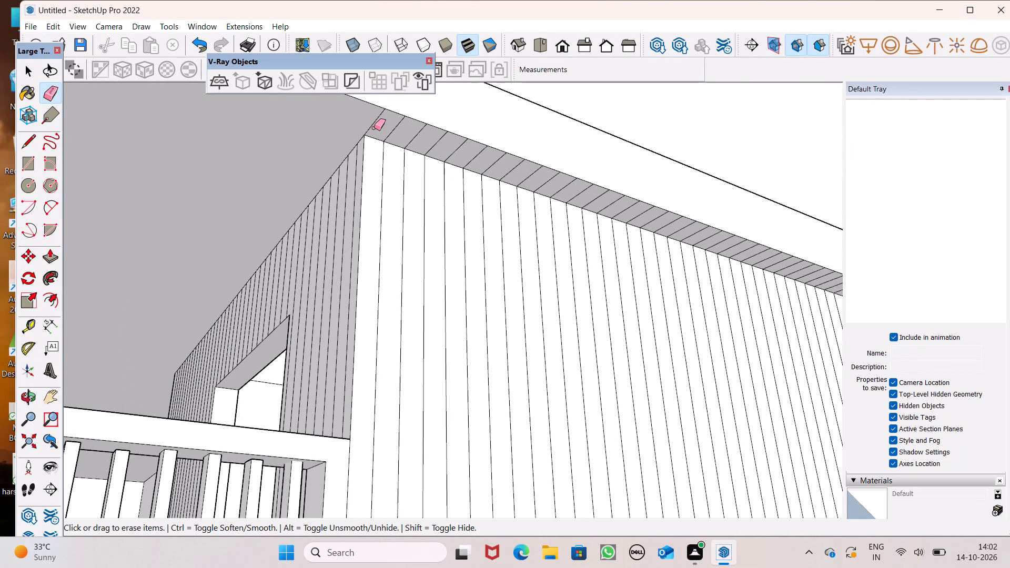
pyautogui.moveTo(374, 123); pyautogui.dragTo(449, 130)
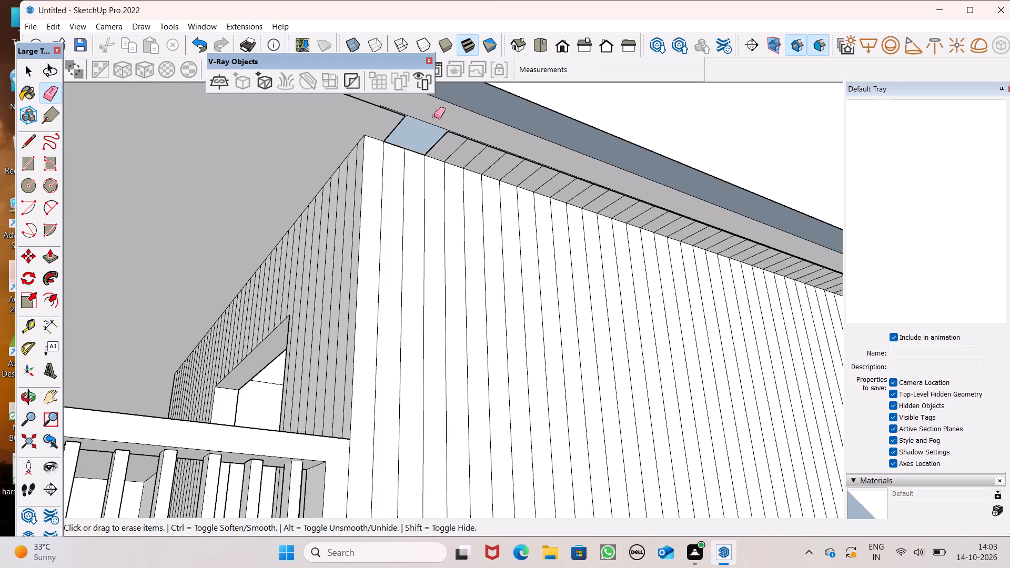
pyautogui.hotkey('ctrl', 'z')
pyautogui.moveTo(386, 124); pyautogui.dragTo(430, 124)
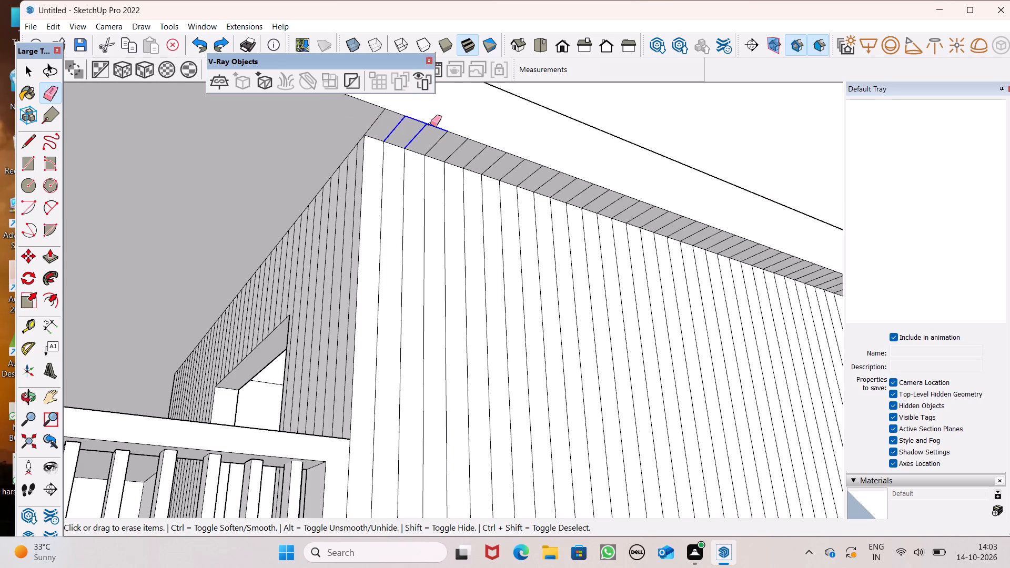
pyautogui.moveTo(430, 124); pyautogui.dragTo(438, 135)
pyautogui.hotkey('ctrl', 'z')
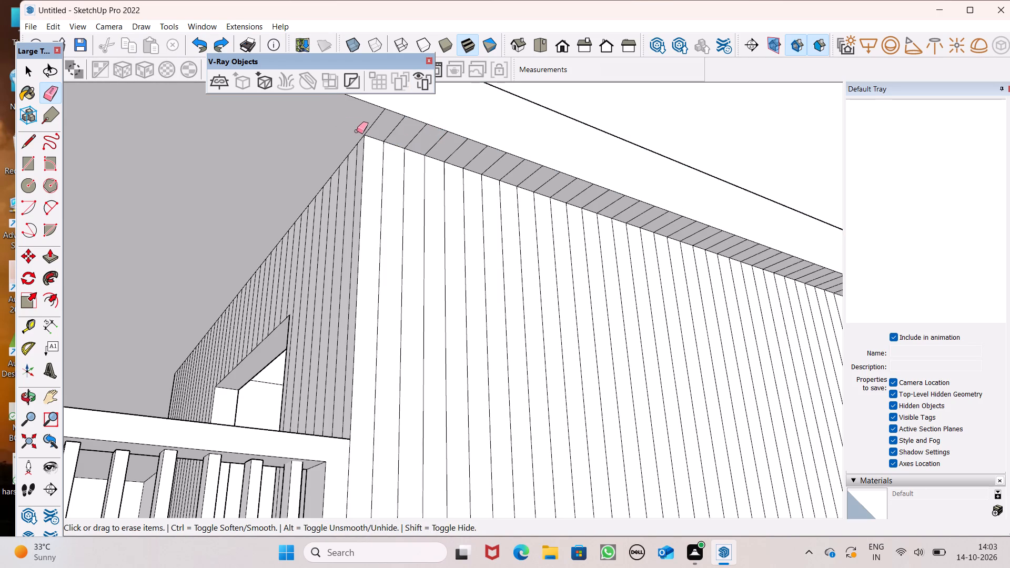
# Erase the first group of cross lines on the narrow side soffit, nearest the balcony corner.
pyautogui.moveTo(379, 124); pyautogui.dragTo(526, 167)
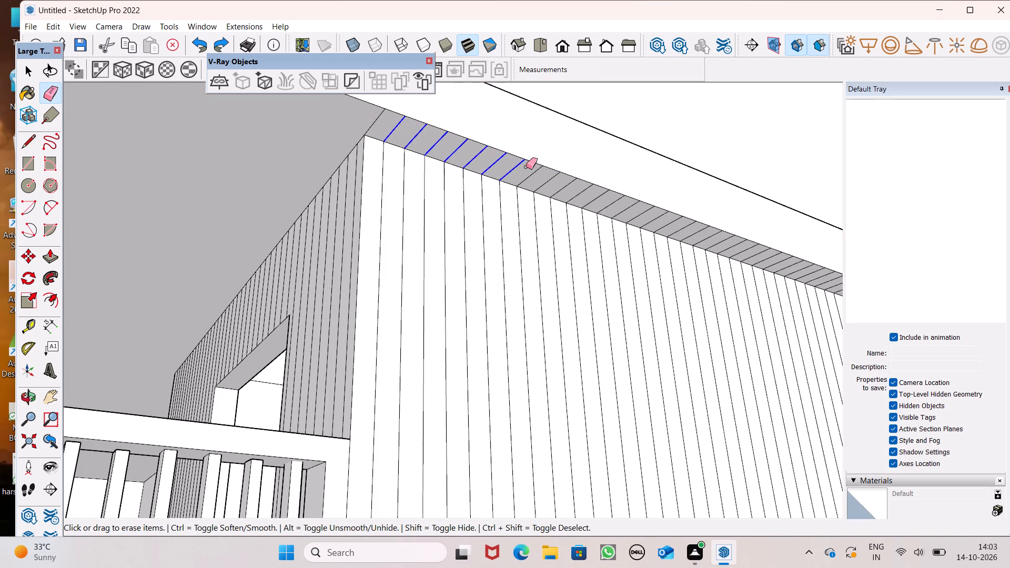
pyautogui.moveTo(526, 167); pyautogui.dragTo(355, 129)
pyautogui.scroll(-6, 262, 188)
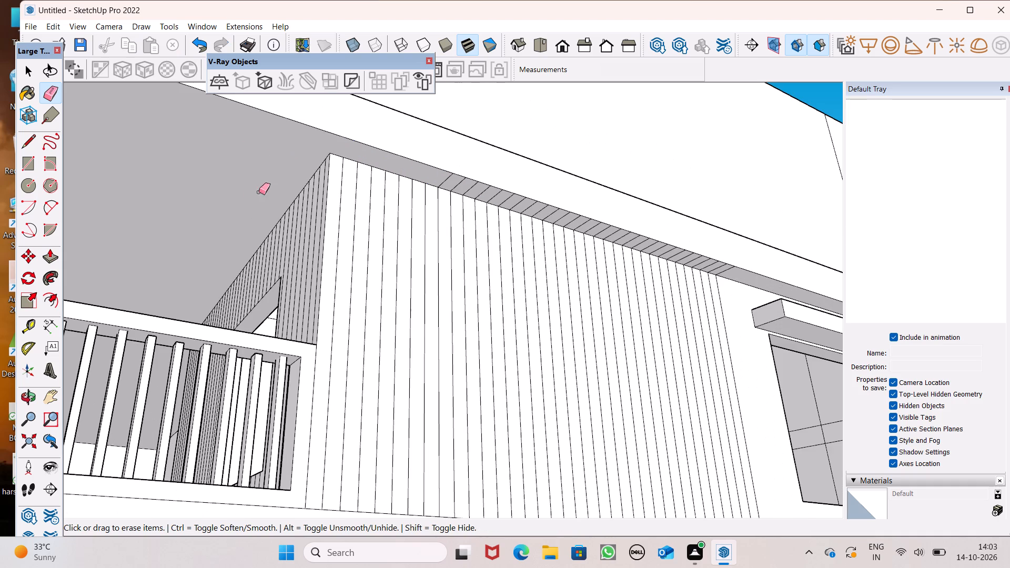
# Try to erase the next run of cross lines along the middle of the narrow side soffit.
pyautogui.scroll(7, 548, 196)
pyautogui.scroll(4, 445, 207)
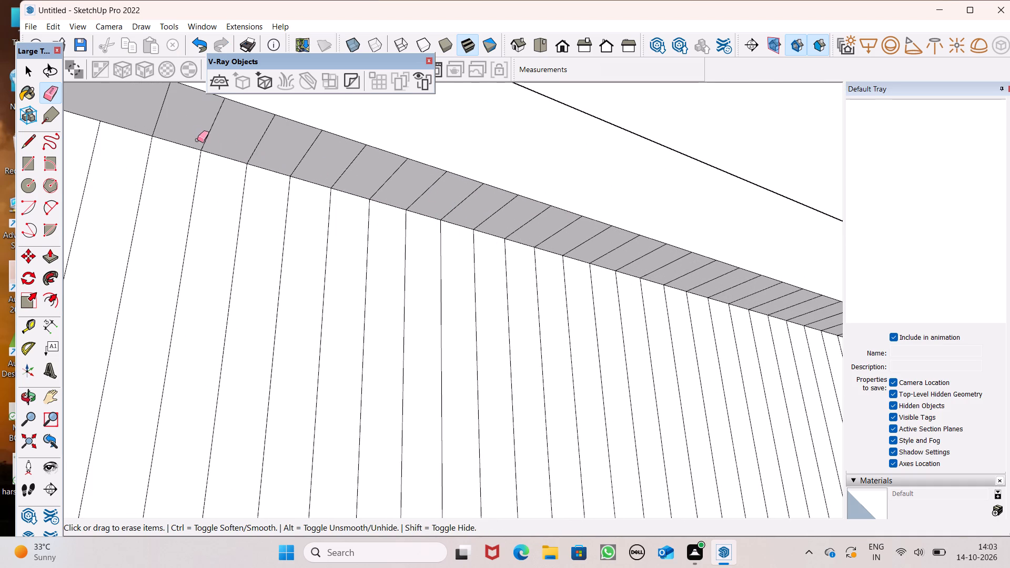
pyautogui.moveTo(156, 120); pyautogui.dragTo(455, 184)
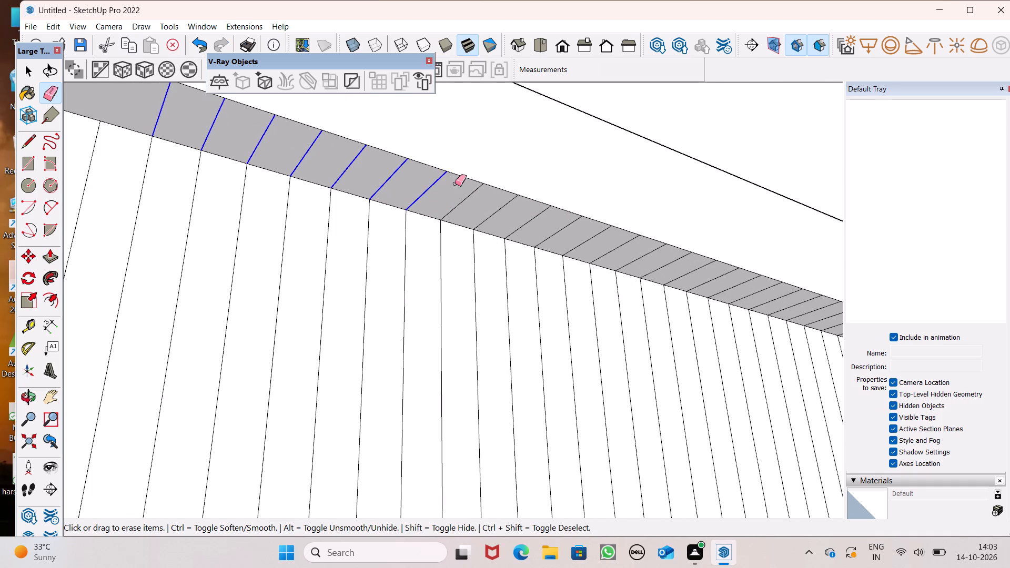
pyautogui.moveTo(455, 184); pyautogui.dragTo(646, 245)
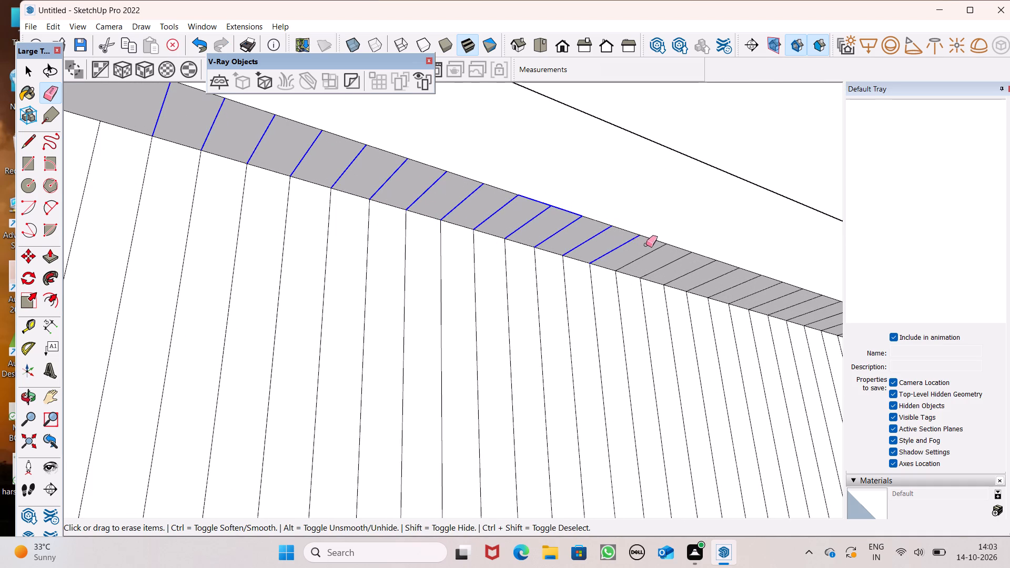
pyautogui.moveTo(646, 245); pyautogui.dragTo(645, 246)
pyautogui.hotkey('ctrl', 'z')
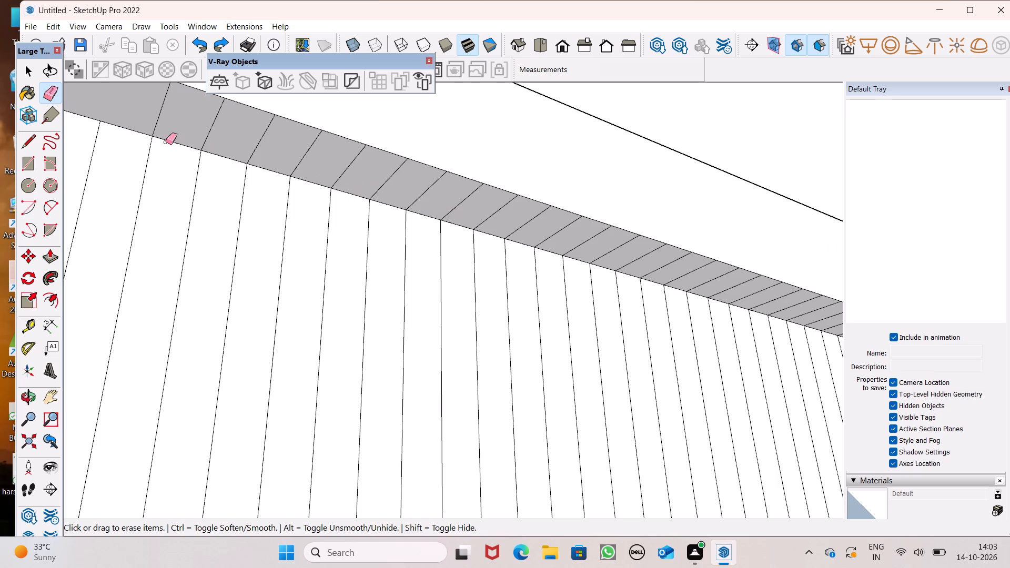
# Erase the cross lines along the middle of the narrow side soffit, keeping the soffit's long edges.
pyautogui.moveTo(152, 118); pyautogui.dragTo(485, 208)
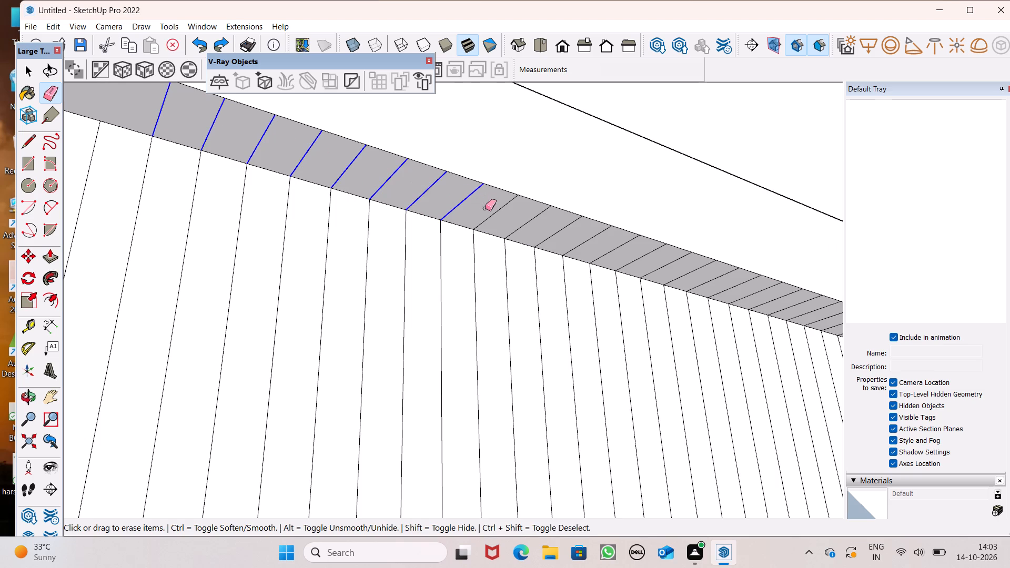
pyautogui.moveTo(485, 208); pyautogui.dragTo(715, 278)
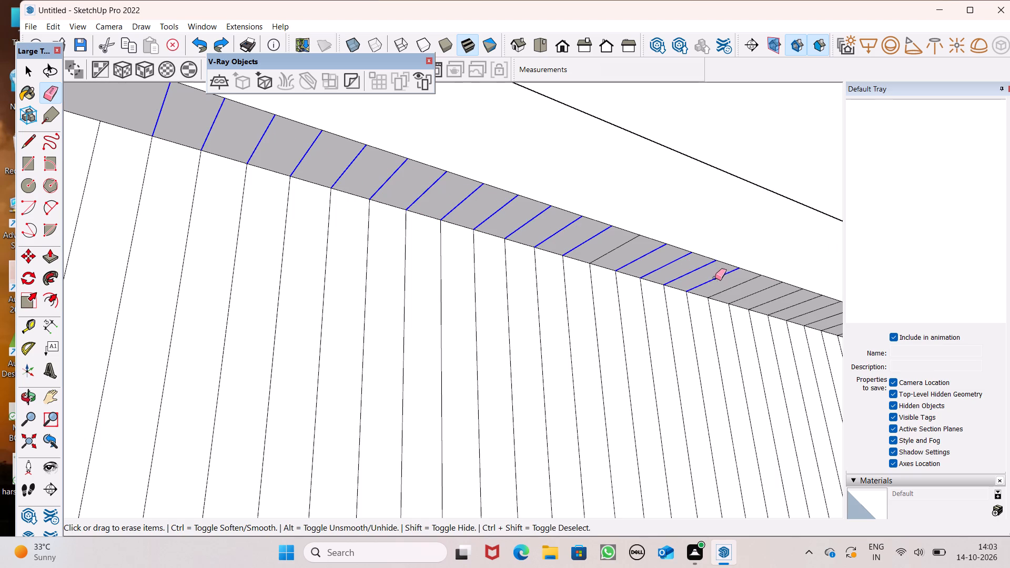
pyautogui.moveTo(715, 278); pyautogui.dragTo(573, 242)
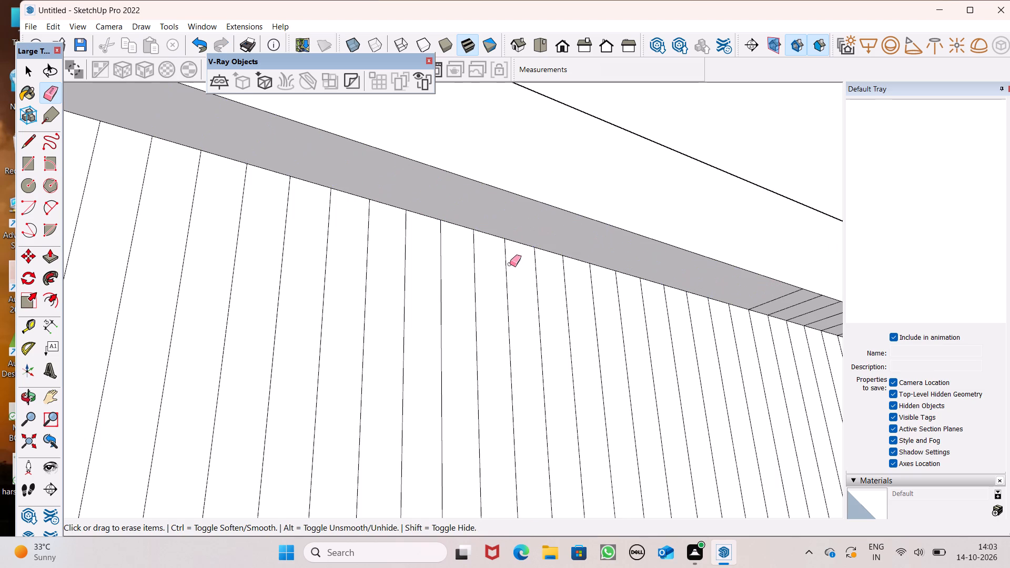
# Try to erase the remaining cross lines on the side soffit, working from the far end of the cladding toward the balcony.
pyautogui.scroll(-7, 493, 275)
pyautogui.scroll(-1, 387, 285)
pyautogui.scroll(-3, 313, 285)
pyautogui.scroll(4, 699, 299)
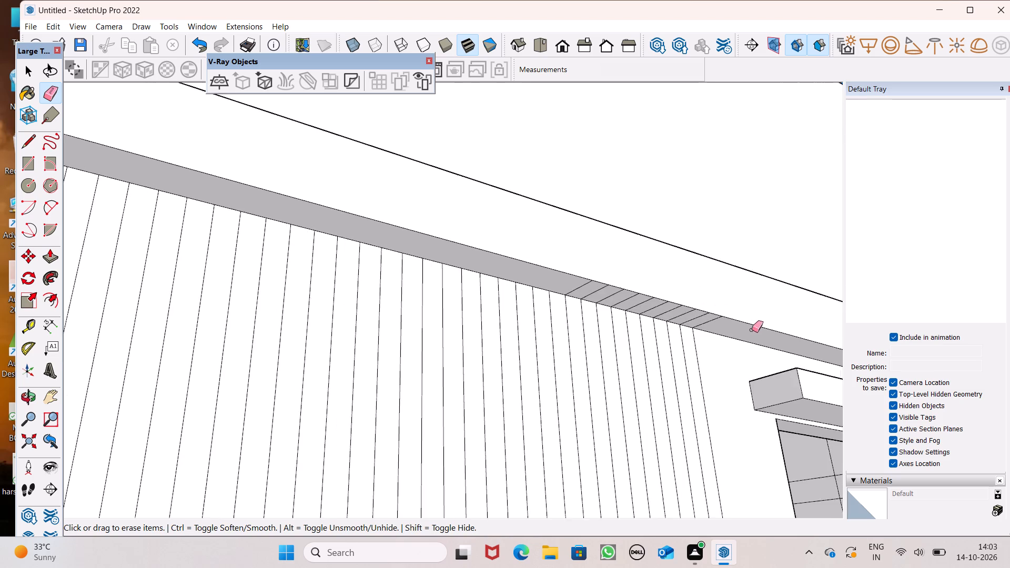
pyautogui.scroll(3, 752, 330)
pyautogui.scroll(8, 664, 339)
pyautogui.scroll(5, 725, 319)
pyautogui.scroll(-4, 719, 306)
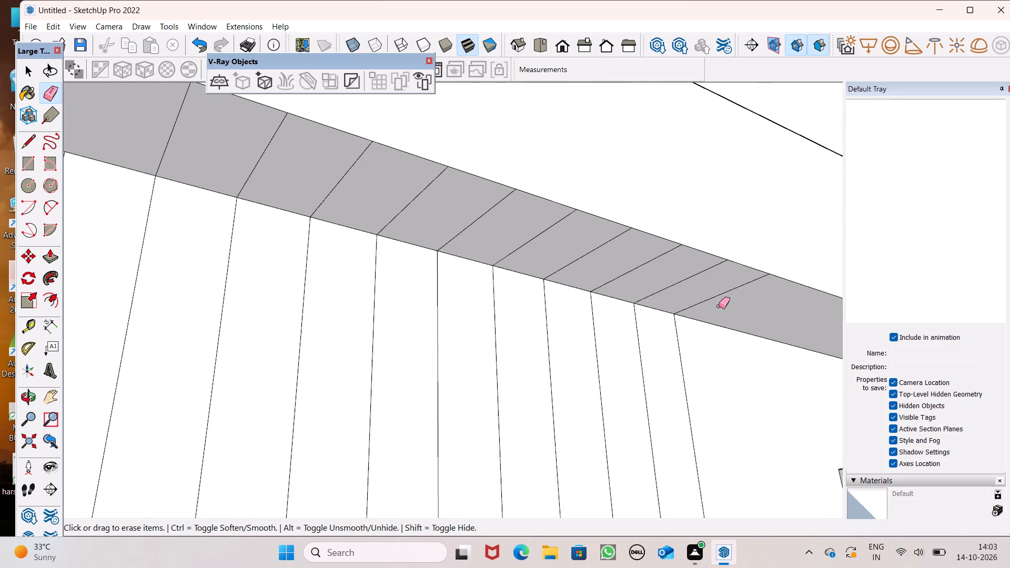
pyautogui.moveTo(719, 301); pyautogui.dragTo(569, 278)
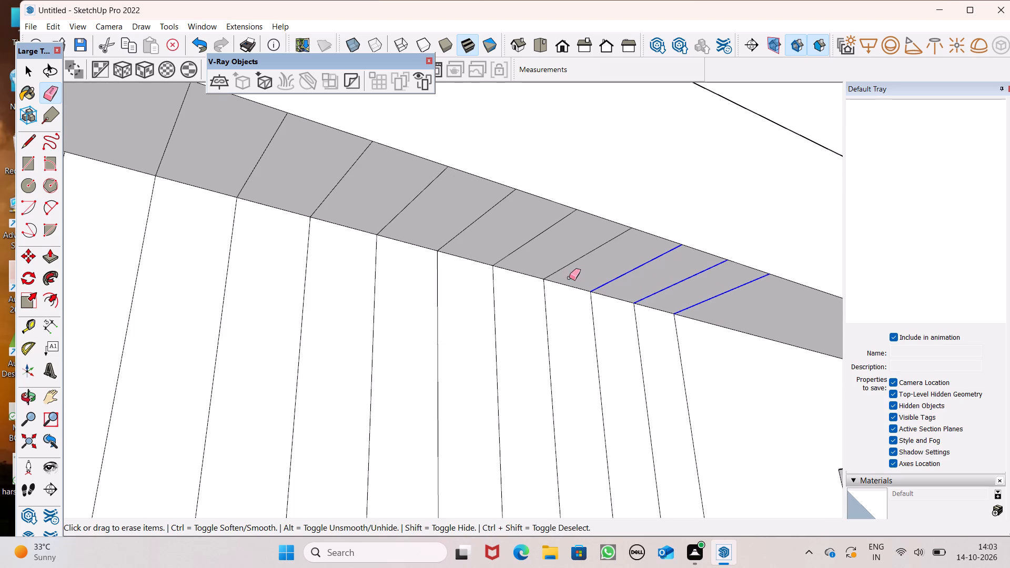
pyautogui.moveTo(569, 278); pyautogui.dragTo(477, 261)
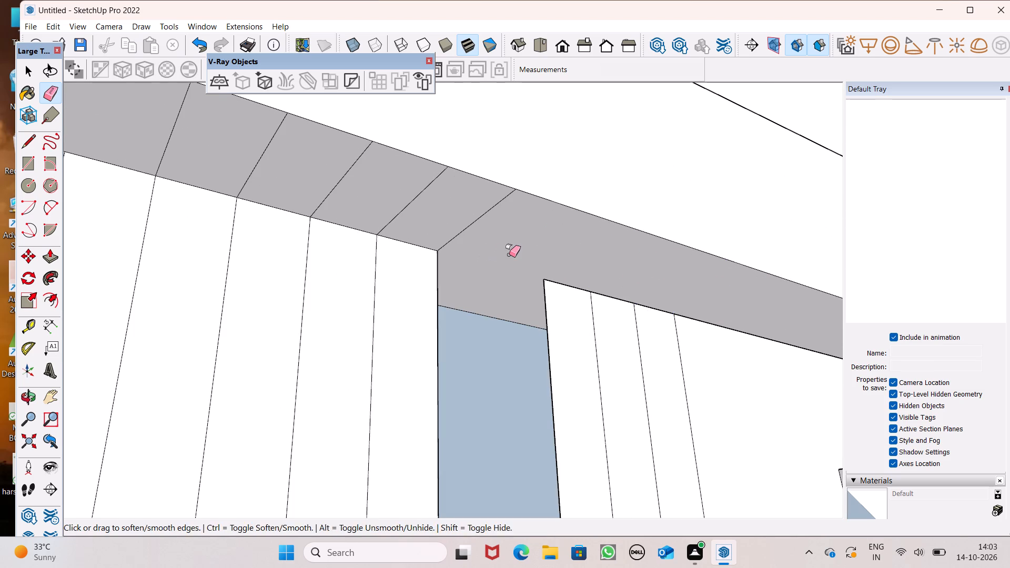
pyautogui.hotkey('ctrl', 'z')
# Erase the last ten cross lines on the narrow side soffit, keeping its edges and the cladding lines below.
pyautogui.moveTo(155, 149); pyautogui.dragTo(155, 147)
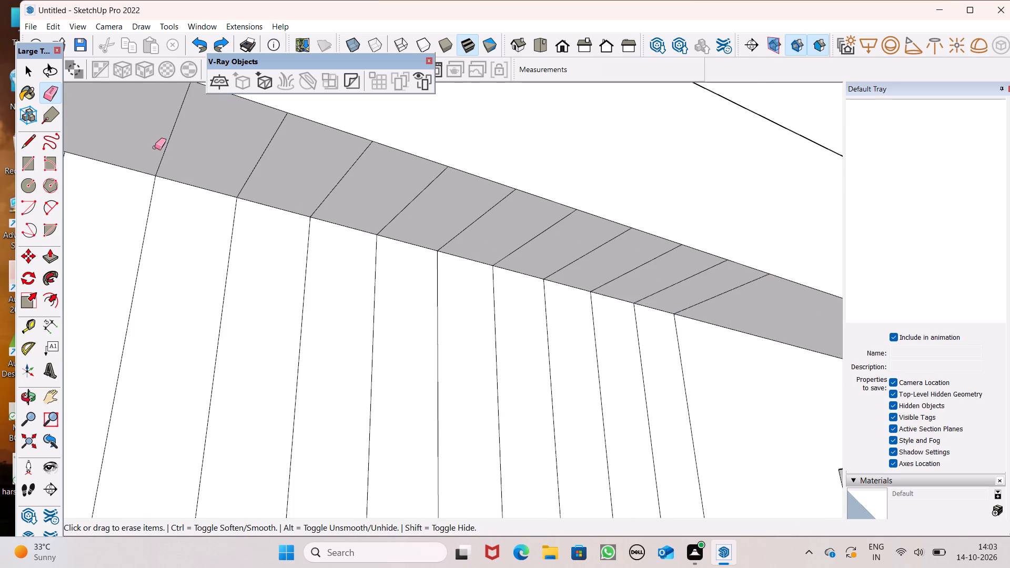
pyautogui.moveTo(155, 147); pyautogui.dragTo(590, 228)
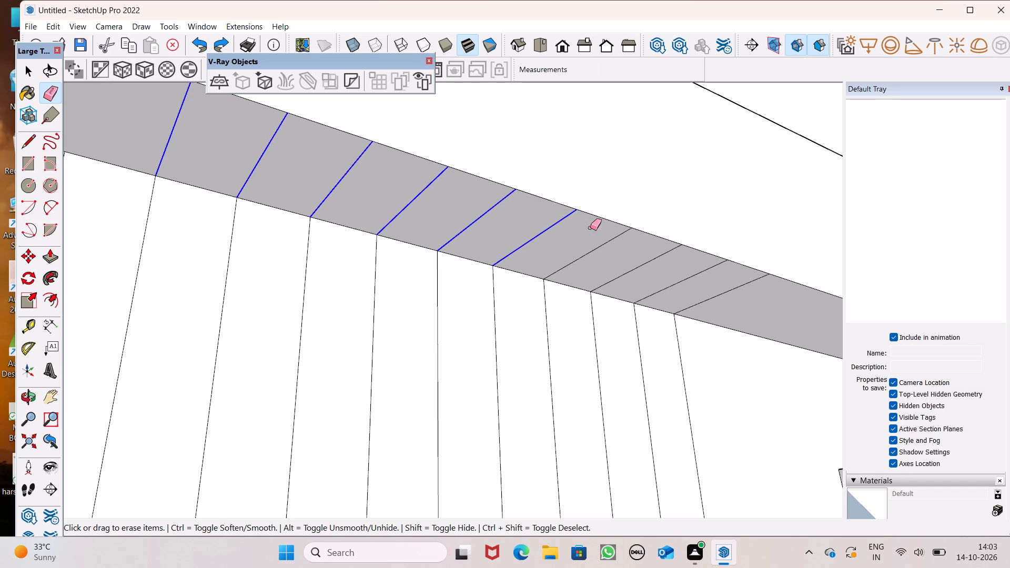
pyautogui.moveTo(590, 228); pyautogui.dragTo(765, 288)
pyautogui.scroll(-2, 760, 229)
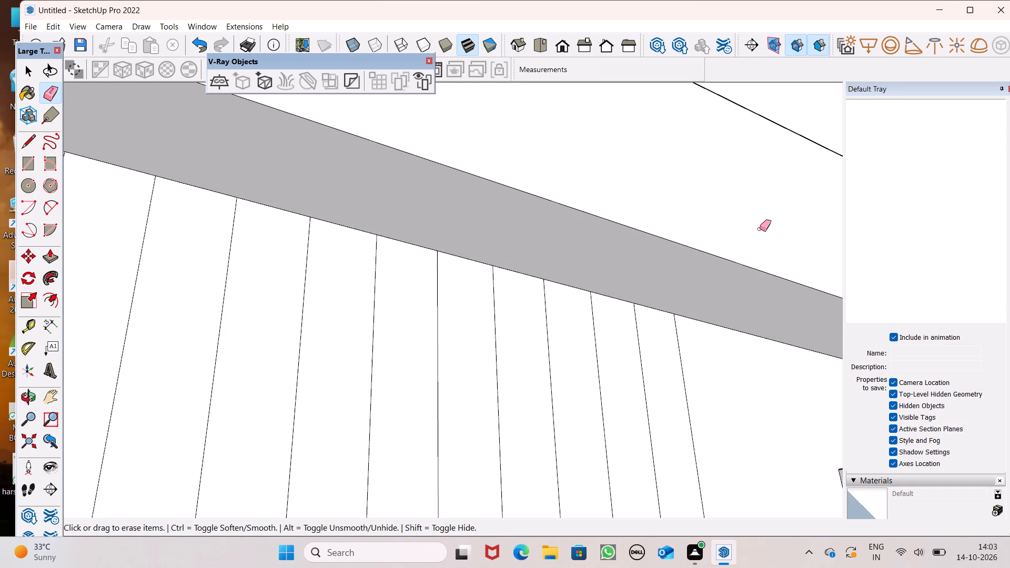
# Examine the cleared slab soffit, the grooved cladding and the balcony from the front and the side.
pyautogui.scroll(-15, 760, 229)
pyautogui.scroll(-3, 692, 222)
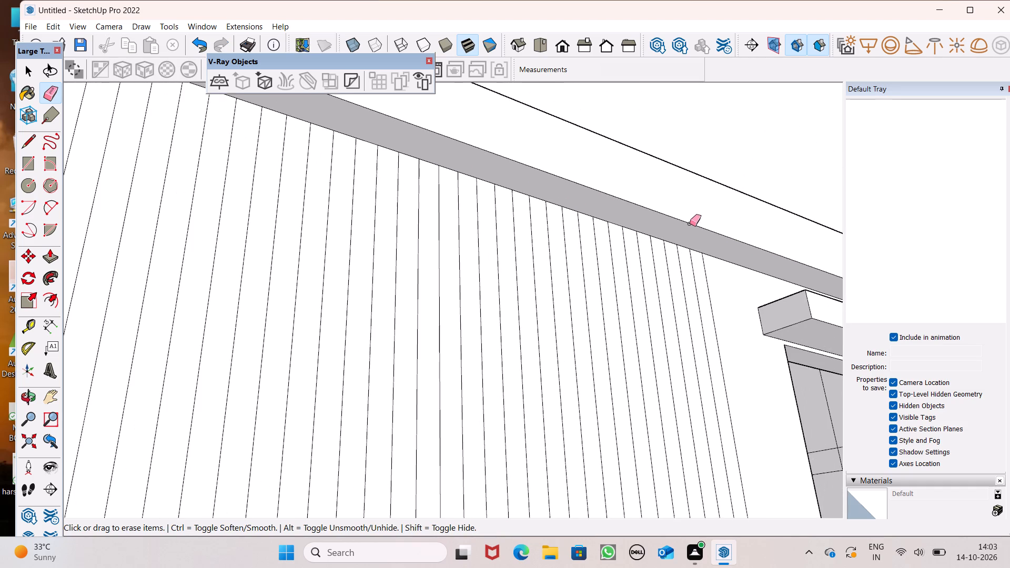
pyautogui.scroll(-12, 690, 224)
pyautogui.moveTo(681, 232); pyautogui.dragTo(792, 352, button='middle')
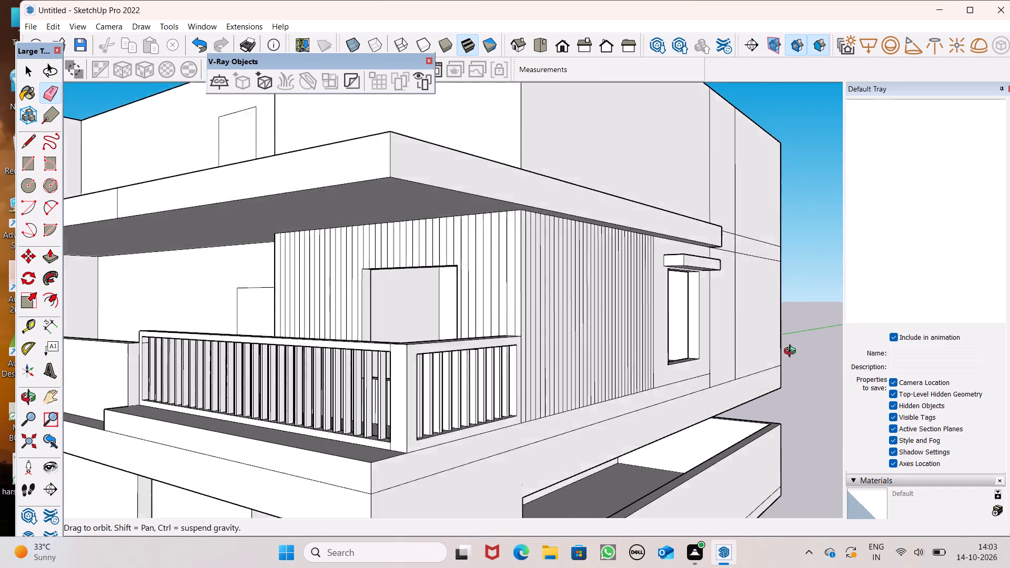
pyautogui.moveTo(792, 352); pyautogui.dragTo(840, 363, button='middle')
pyautogui.scroll(1, 826, 295)
pyautogui.scroll(-4, 826, 295)
pyautogui.moveTo(614, 308); pyautogui.dragTo(660, 353, button='middle')
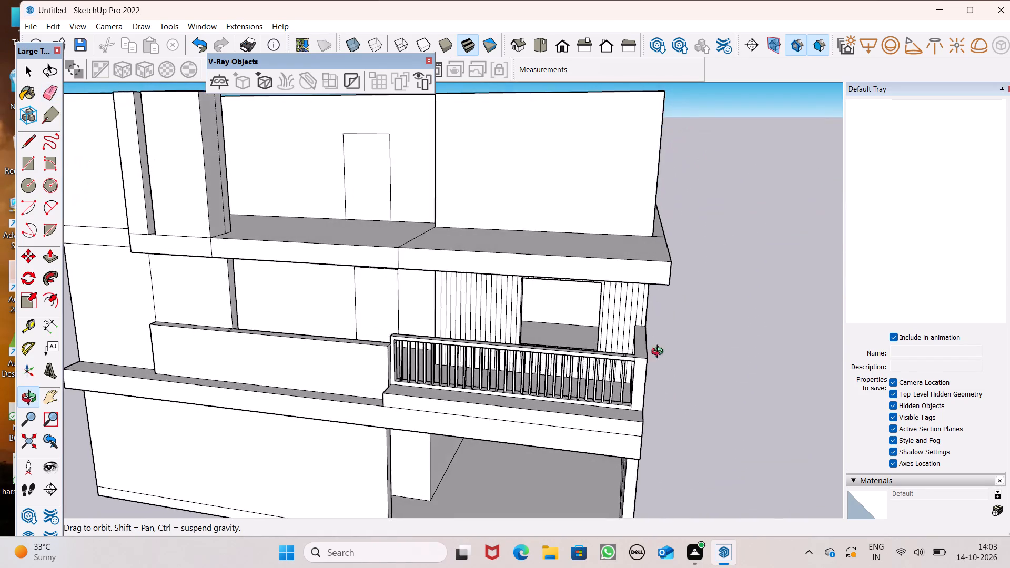
pyautogui.moveTo(660, 353); pyautogui.dragTo(333, 318, button='middle')
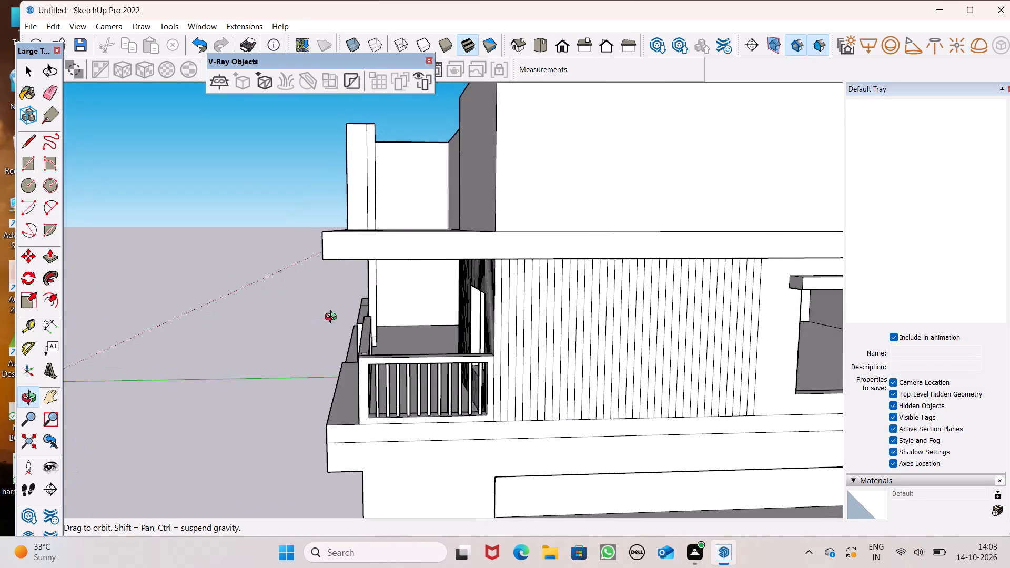
pyautogui.moveTo(333, 318); pyautogui.dragTo(359, 317, button='middle')
pyautogui.scroll(6, 449, 286)
pyautogui.moveTo(557, 334); pyautogui.dragTo(594, 337, button='middle')
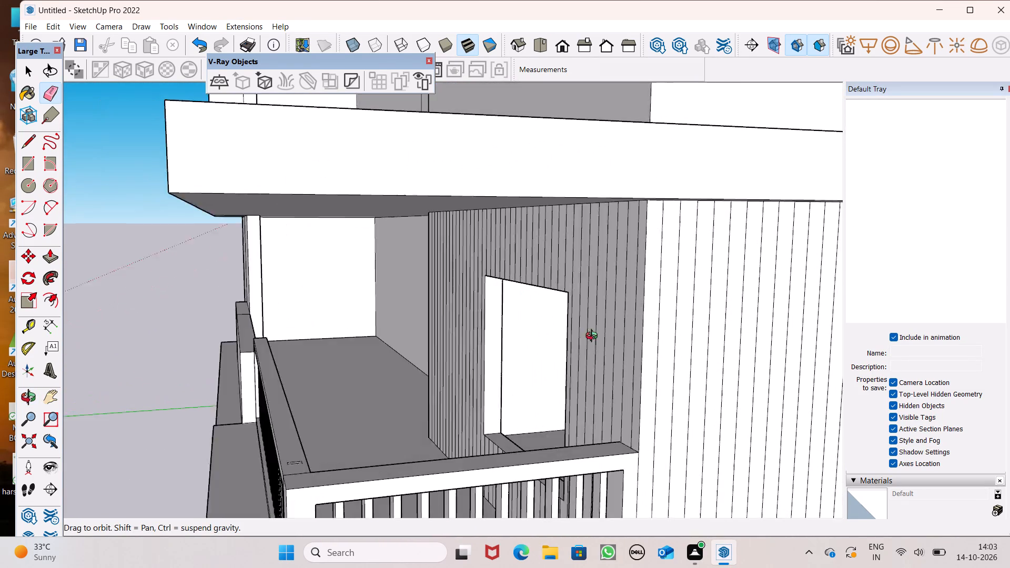
pyautogui.moveTo(594, 337); pyautogui.dragTo(511, 298, button='middle')
pyautogui.scroll(1, 542, 302)
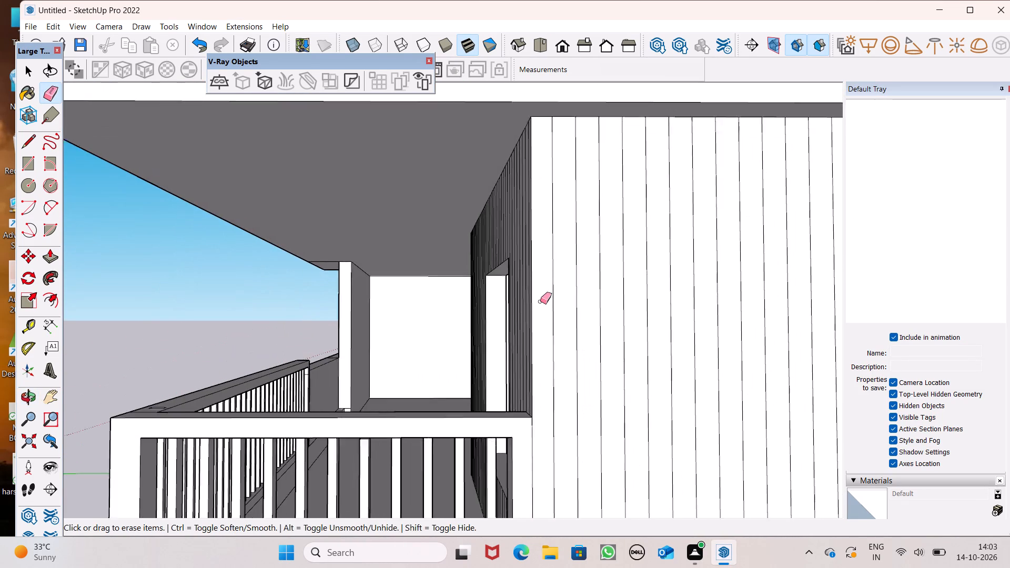
pyautogui.scroll(10, 540, 301)
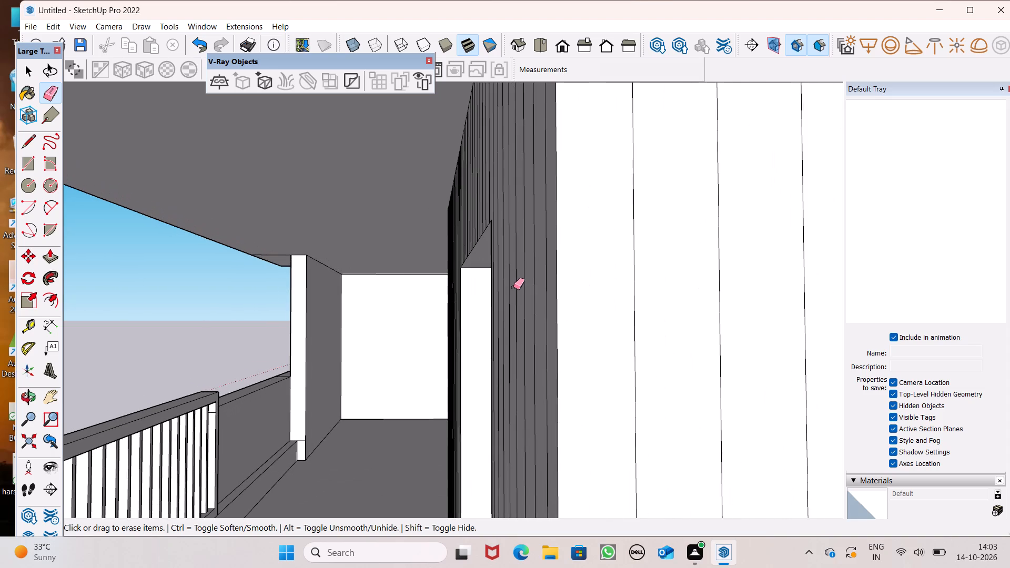
pyautogui.moveTo(522, 343); pyautogui.dragTo(512, 377, button='middle')
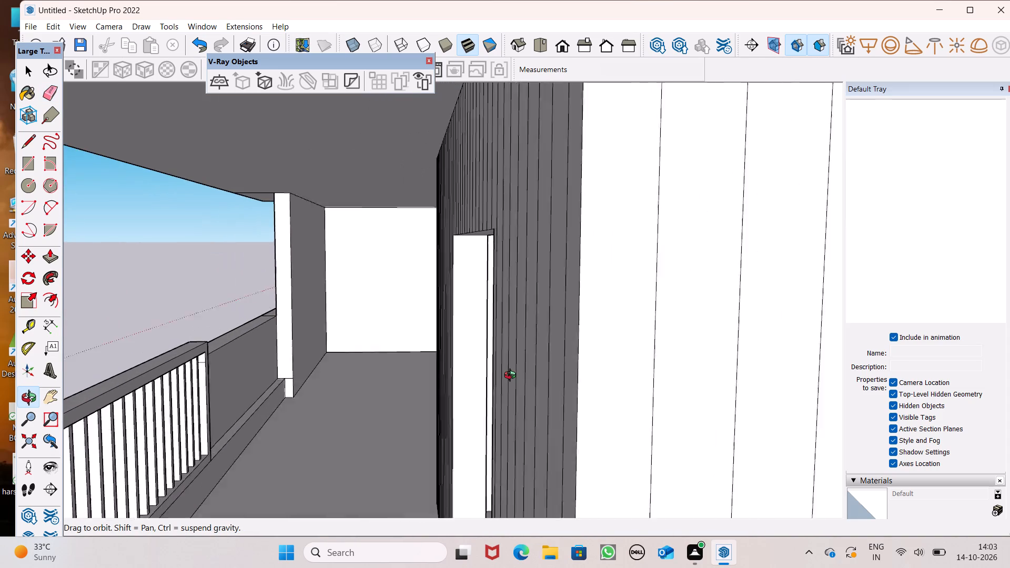
pyautogui.moveTo(512, 377); pyautogui.dragTo(514, 372, button='middle')
pyautogui.scroll(1, 512, 377)
pyautogui.scroll(-13, 530, 335)
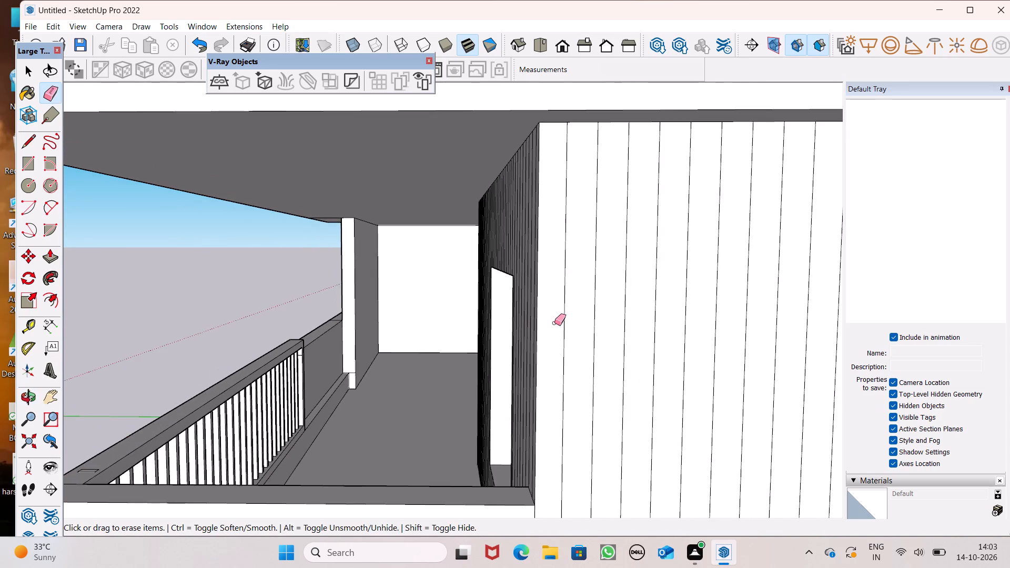
pyautogui.scroll(-14, 673, 318)
pyautogui.moveTo(641, 347); pyautogui.dragTo(562, 339, button='middle')
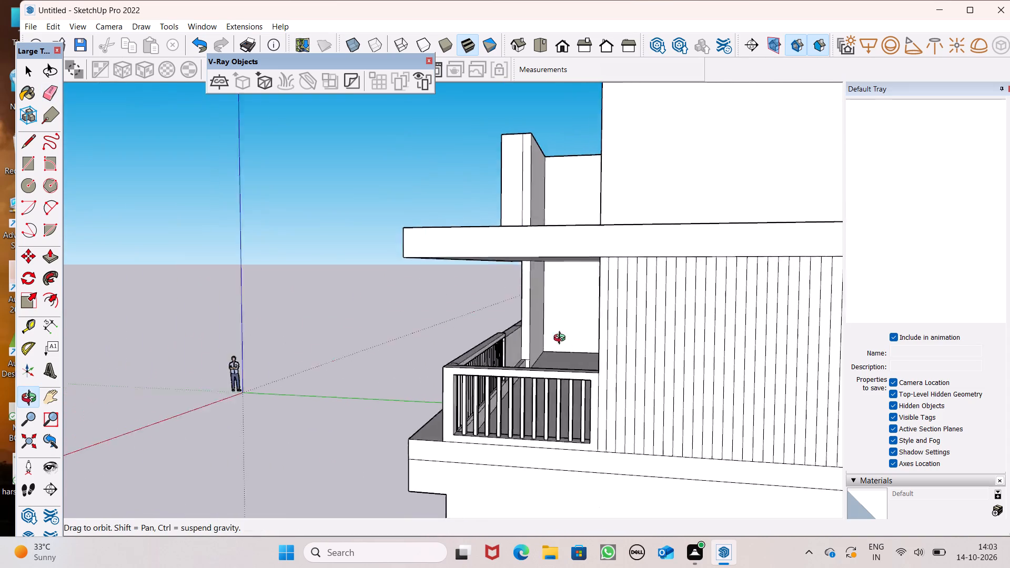
pyautogui.moveTo(562, 339); pyautogui.dragTo(261, 308, button='middle')
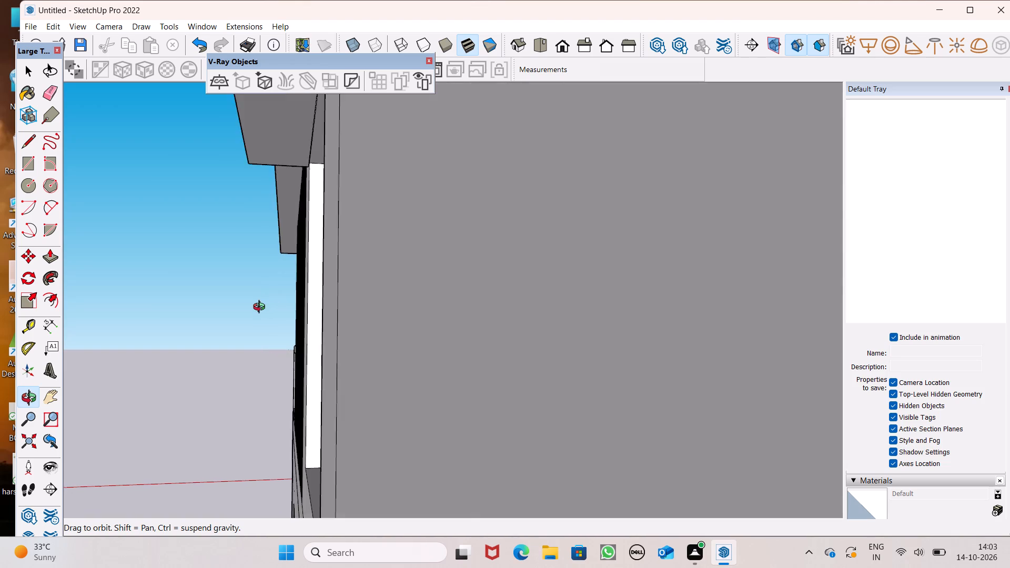
pyautogui.moveTo(261, 308); pyautogui.dragTo(282, 289, button='middle')
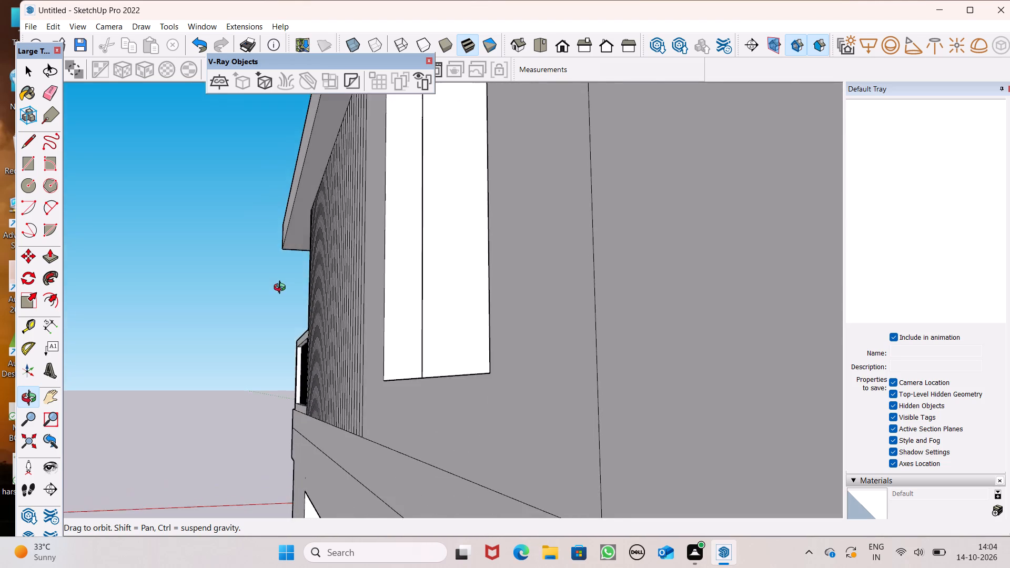
pyautogui.moveTo(282, 289); pyautogui.dragTo(921, 363, button='middle')
pyautogui.moveTo(479, 390); pyautogui.dragTo(618, 376, button='middle')
pyautogui.press('space')
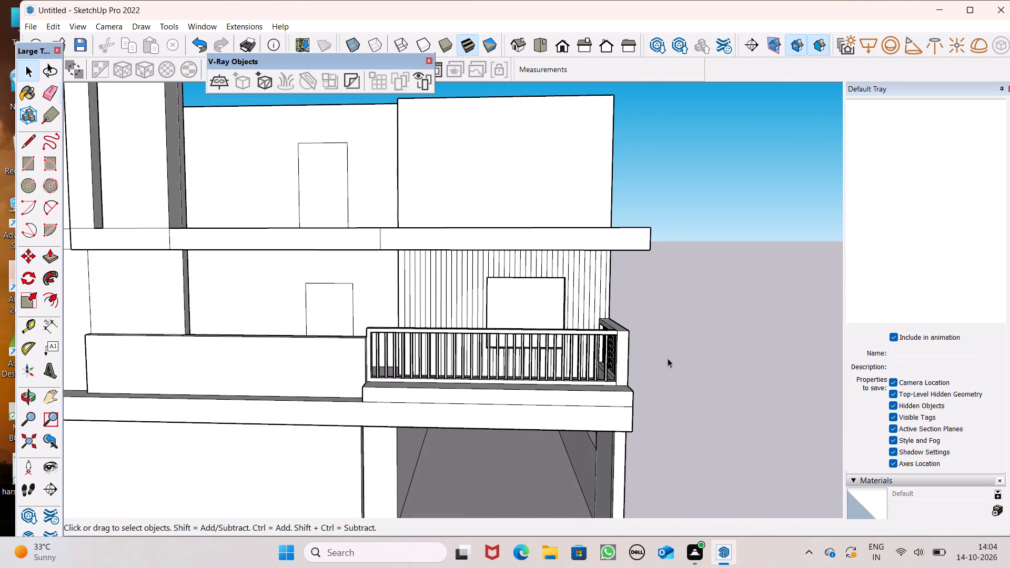
# Erase the two horizontal slab-level lines across the plain front wall beside the tall projecting fins.
pyautogui.scroll(-2, 754, 328)
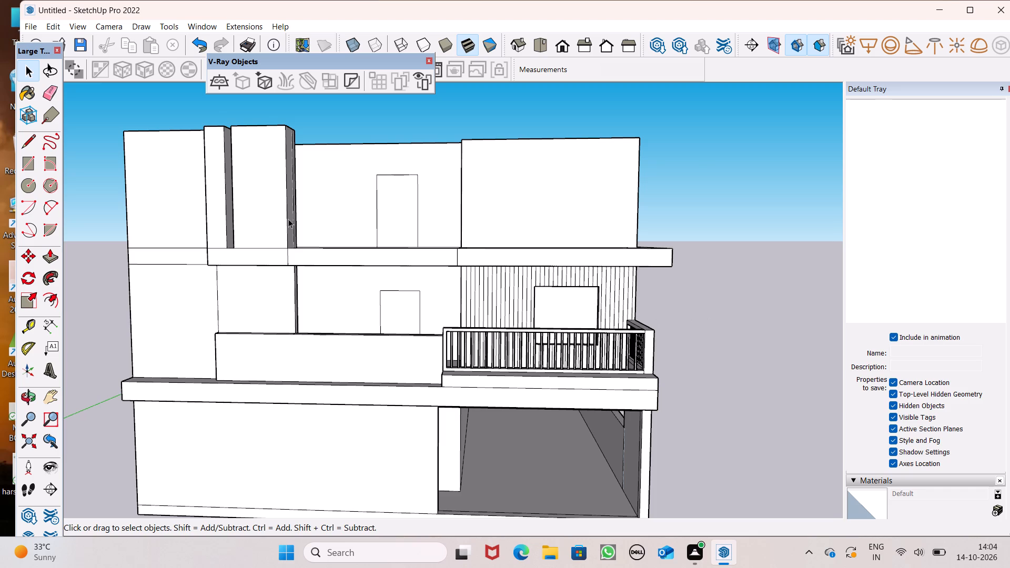
pyautogui.scroll(-2, 62, 172)
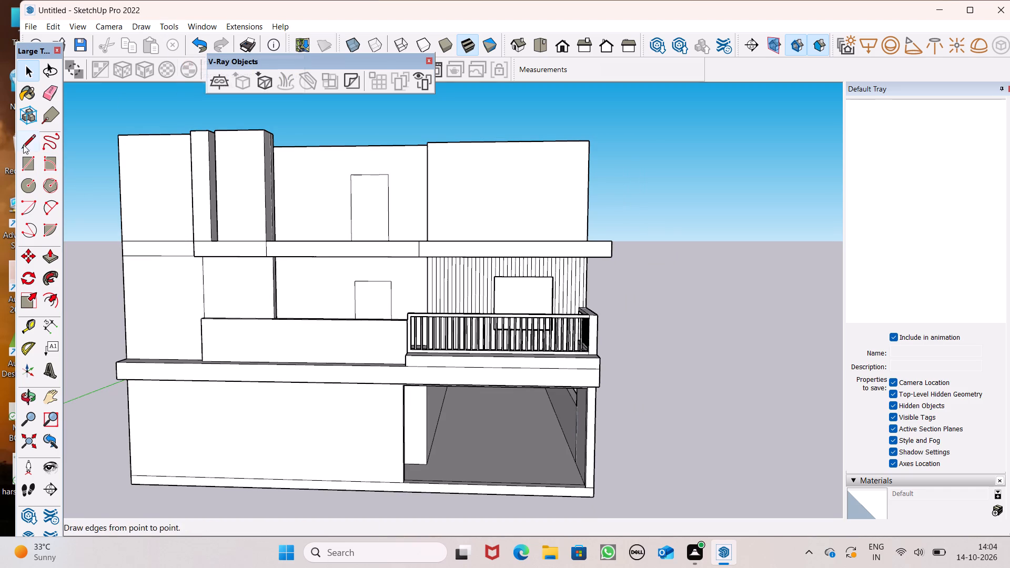
pyautogui.scroll(-3, 220, 230)
pyautogui.moveTo(114, 257); pyautogui.dragTo(224, 371, button='middle')
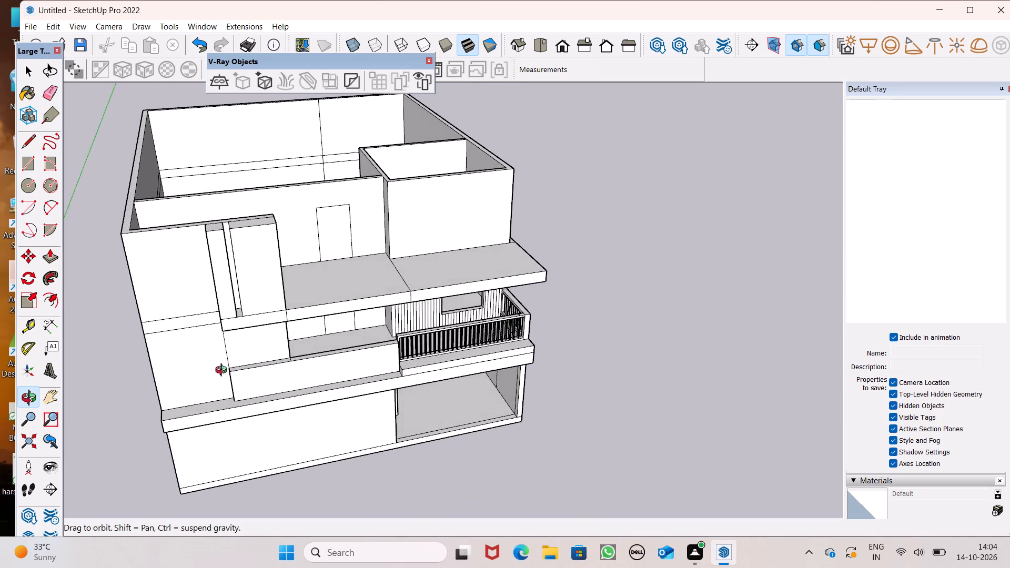
pyautogui.moveTo(224, 371); pyautogui.dragTo(203, 358, button='middle')
pyautogui.scroll(1, 24, 247)
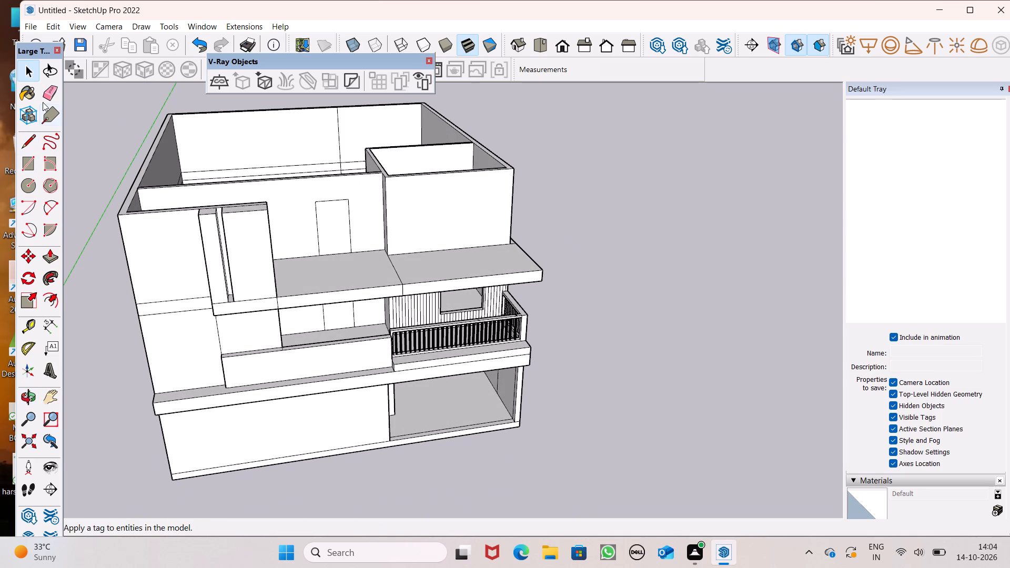
pyautogui.click(47, 91)
pyautogui.scroll(4, 103, 261)
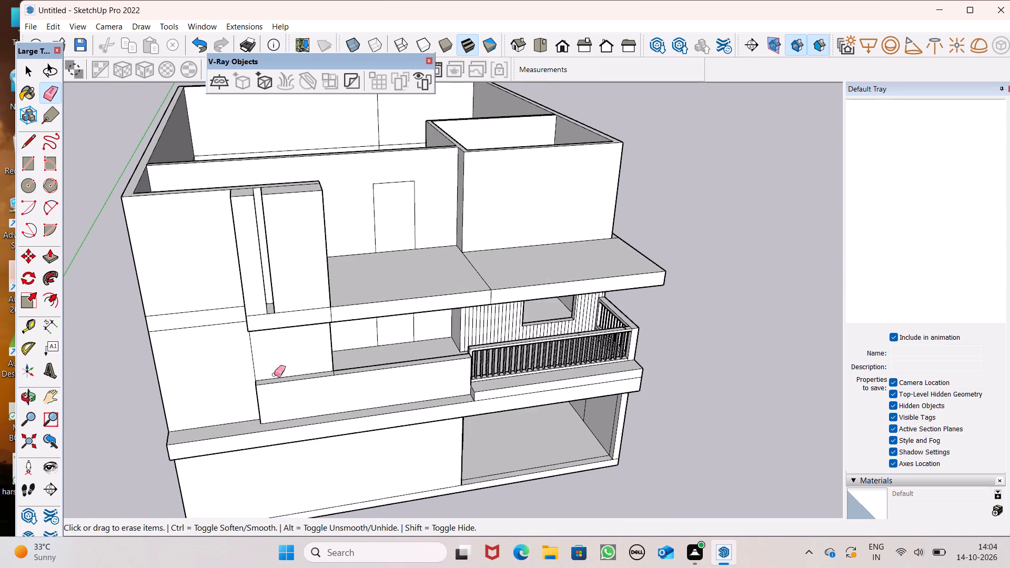
pyautogui.scroll(-4, 221, 356)
pyautogui.moveTo(215, 344); pyautogui.dragTo(207, 299, button='middle')
pyautogui.scroll(1, 207, 299)
pyautogui.moveTo(207, 295); pyautogui.dragTo(208, 306)
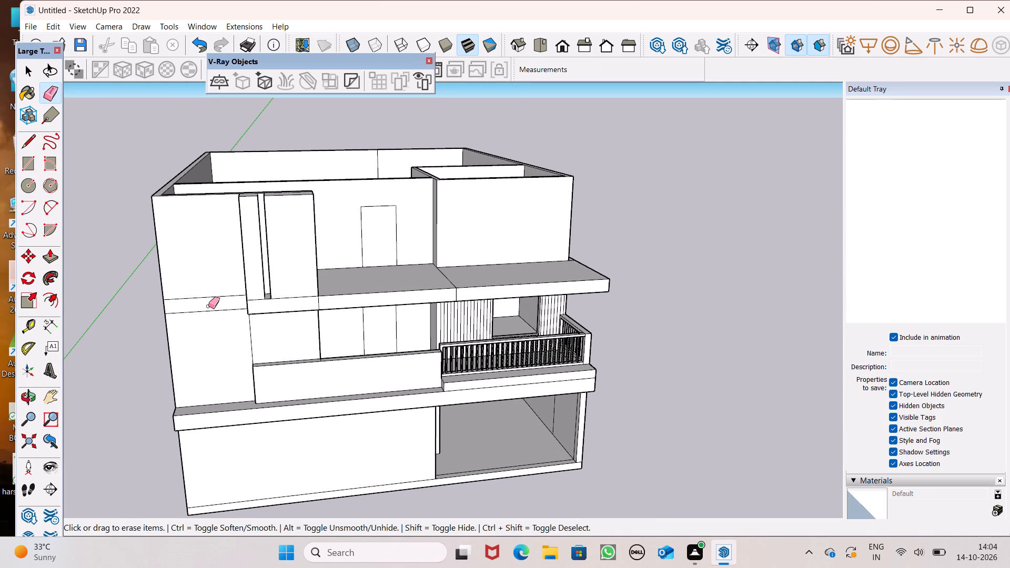
pyautogui.moveTo(208, 306); pyautogui.dragTo(208, 313)
pyautogui.moveTo(213, 300); pyautogui.dragTo(233, 263, button='middle')
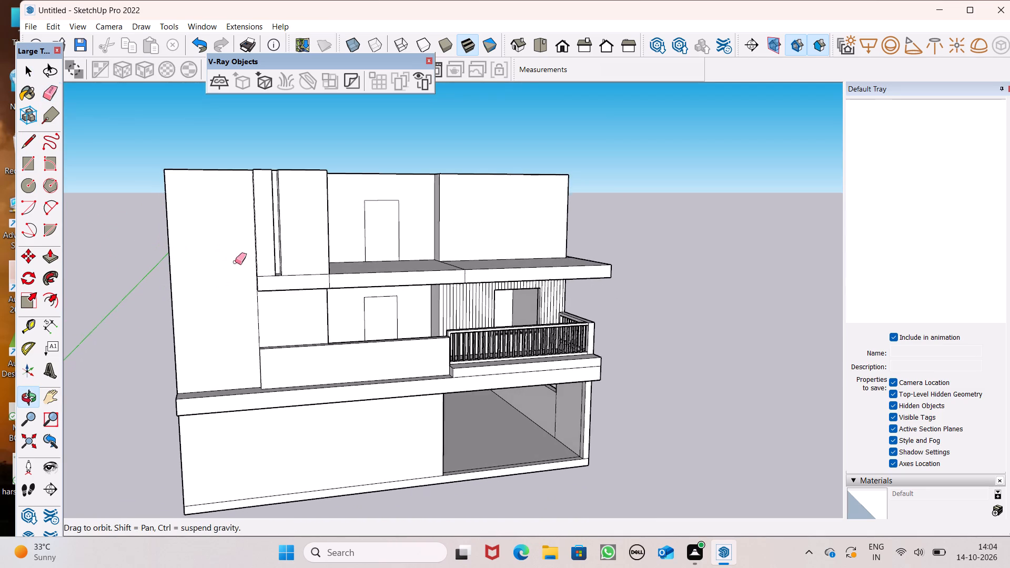
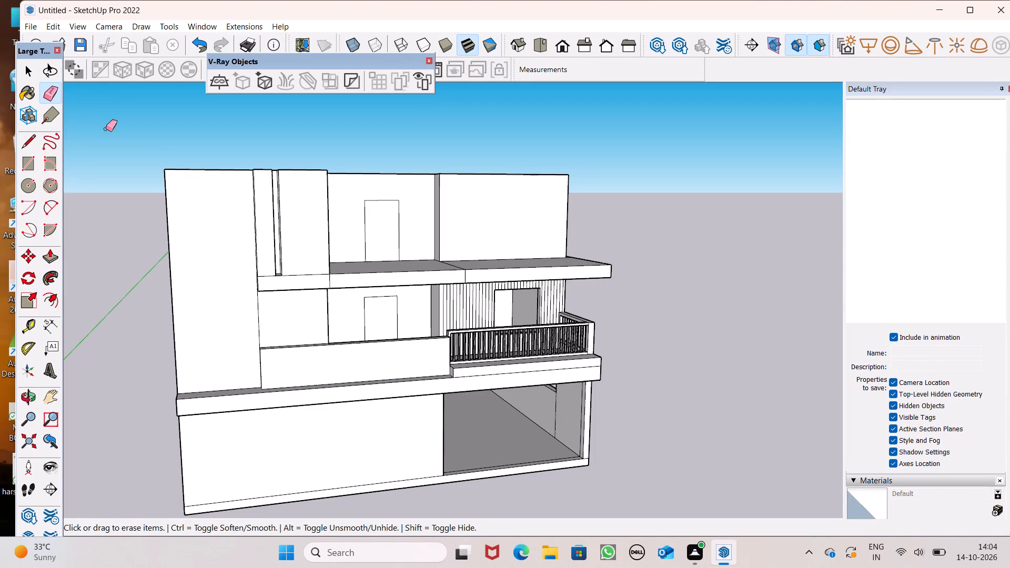
# Examine the plain front wall beside the tall fins and the whole facade from the front, side and above.
pyautogui.scroll(-1, 201, 168)
pyautogui.moveTo(208, 197); pyautogui.dragTo(163, 245, button='middle')
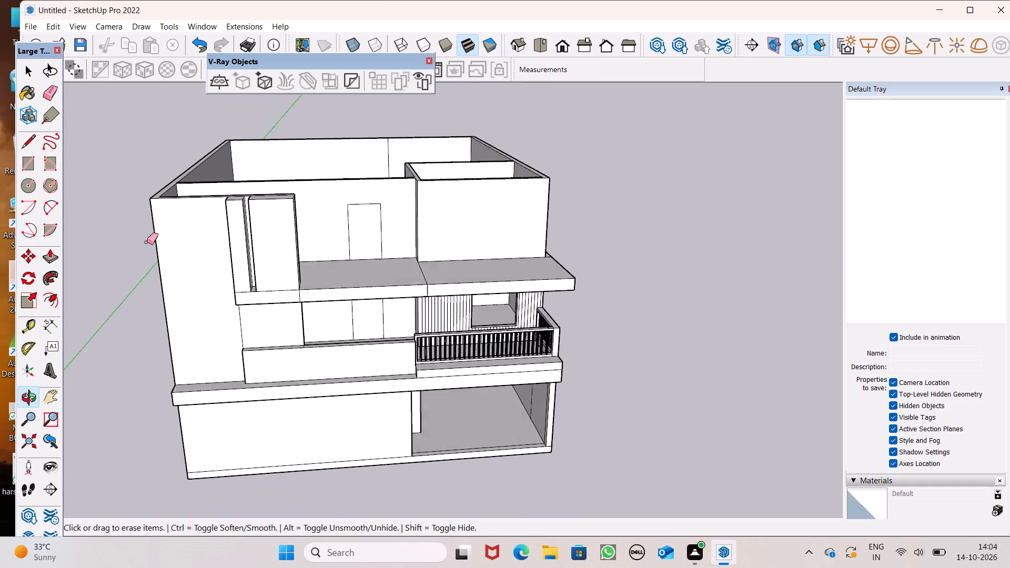
pyautogui.click(25, 159)
pyautogui.scroll(6, 200, 308)
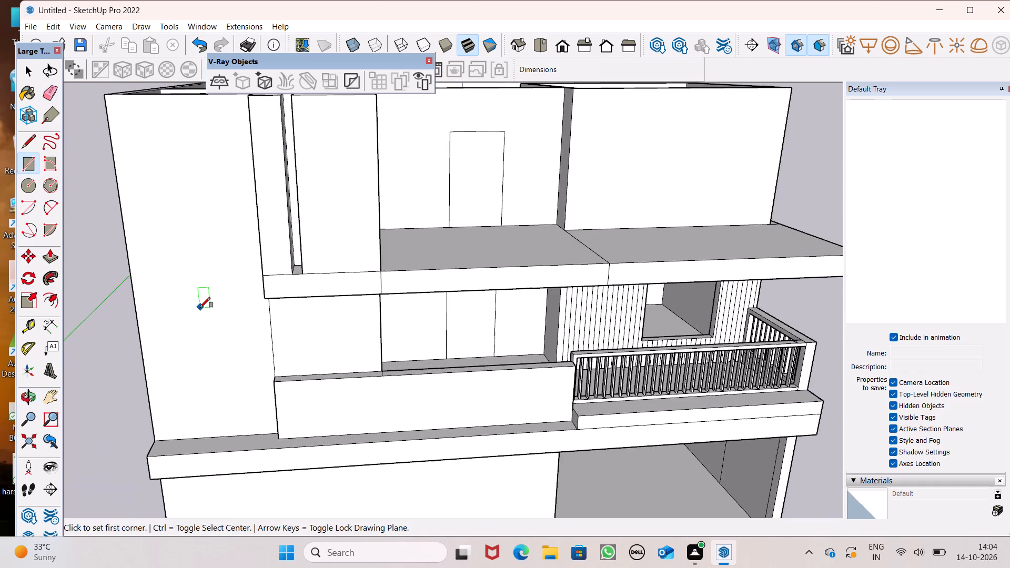
pyautogui.moveTo(176, 306); pyautogui.dragTo(197, 275, button='middle')
pyautogui.scroll(1, 195, 275)
pyautogui.scroll(-5, 210, 292)
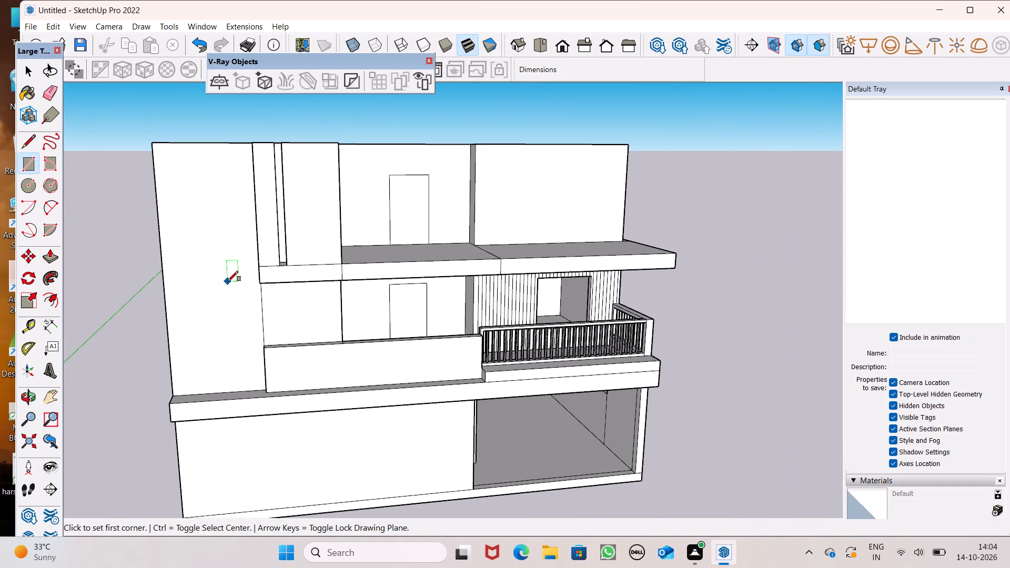
pyautogui.moveTo(188, 179); pyautogui.dragTo(210, 202, button='middle')
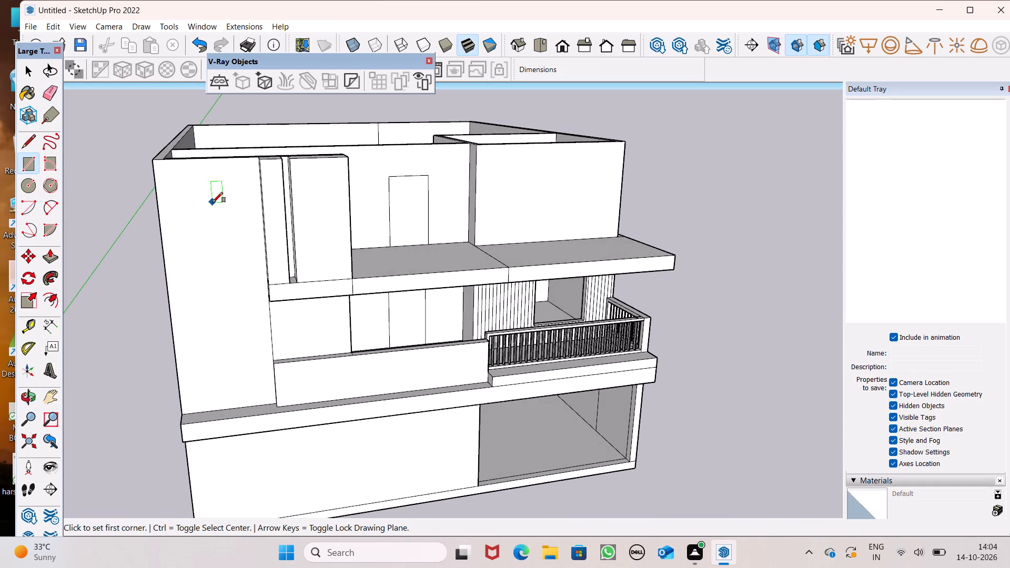
pyautogui.scroll(-2, 213, 204)
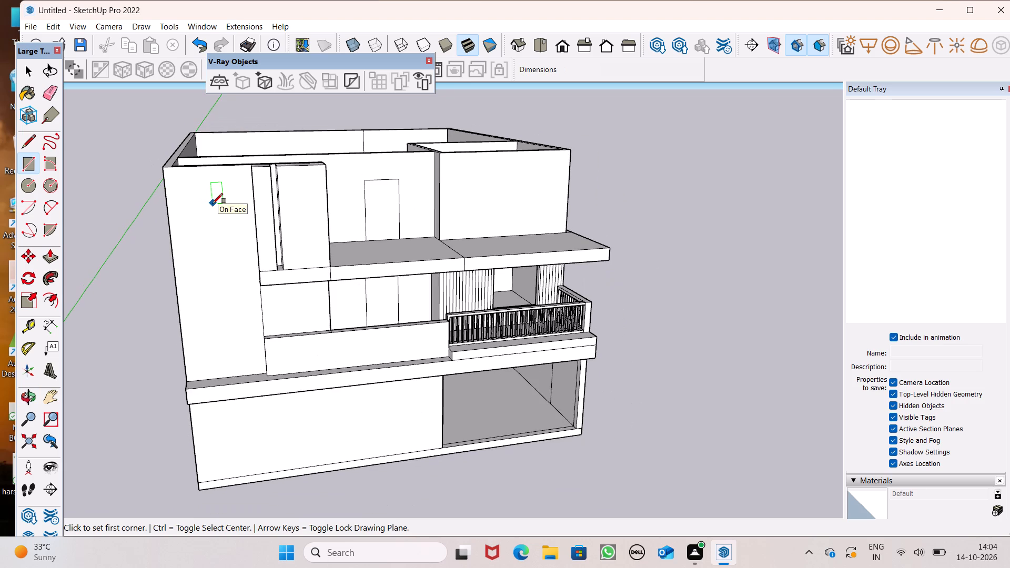
pyautogui.moveTo(191, 257); pyautogui.dragTo(191, 249, button='middle')
pyautogui.scroll(5, 191, 240)
pyautogui.scroll(-4, 191, 235)
pyautogui.moveTo(234, 237); pyautogui.dragTo(227, 257, button='middle')
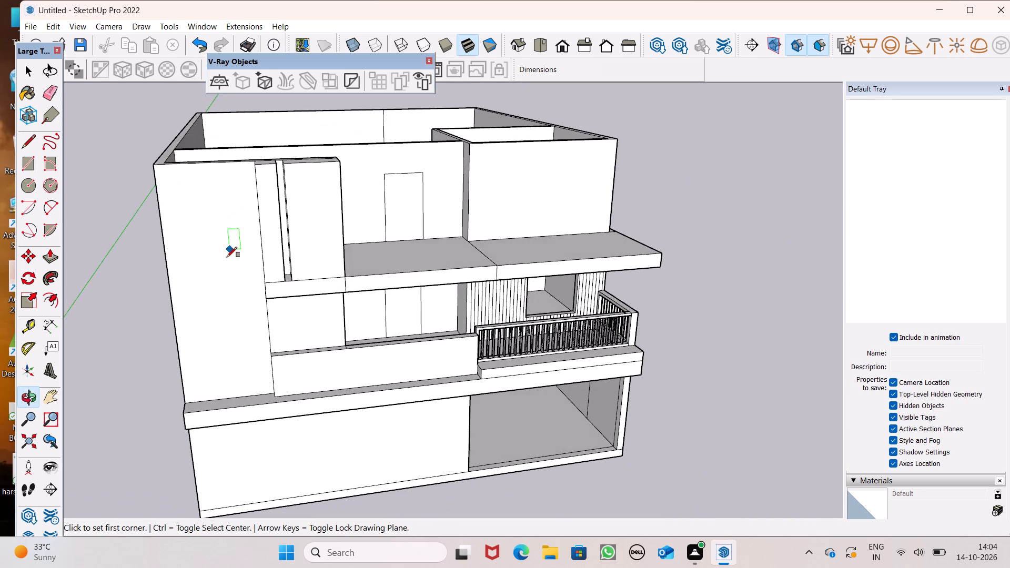
pyautogui.scroll(3, 218, 212)
pyautogui.scroll(-2, 214, 206)
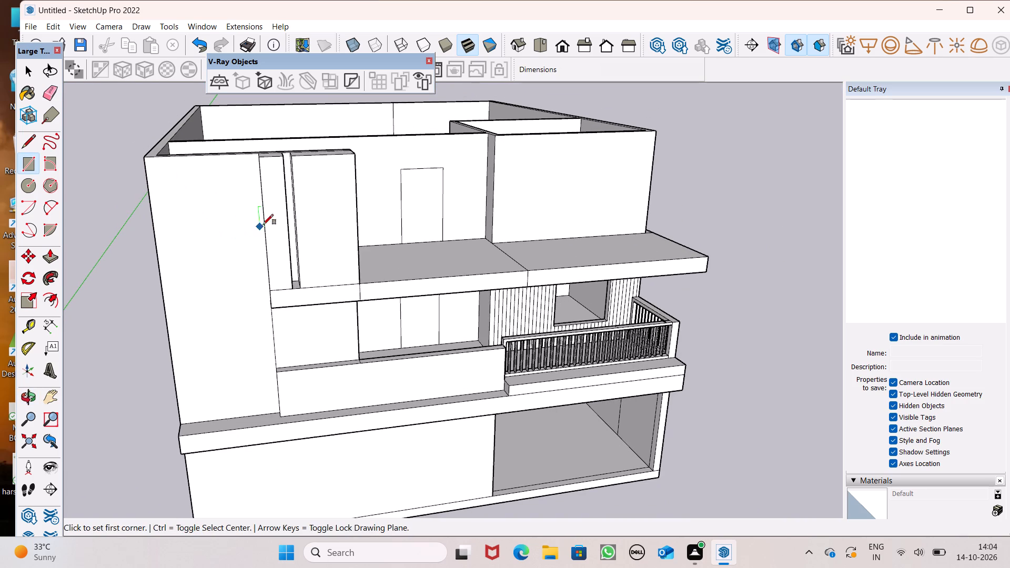
pyautogui.scroll(-2, 204, 236)
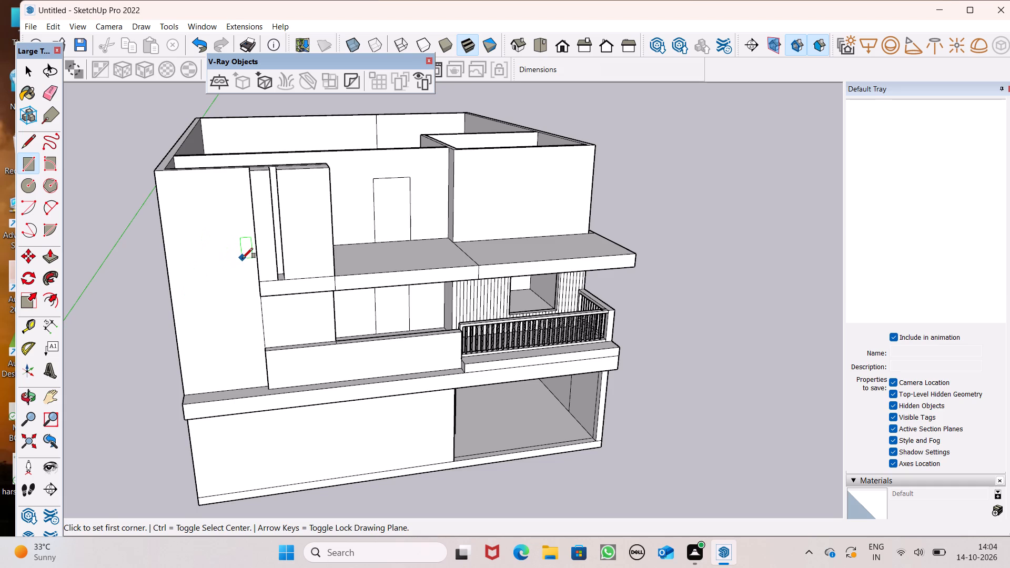
pyautogui.moveTo(243, 258); pyautogui.dragTo(302, 238, button='middle')
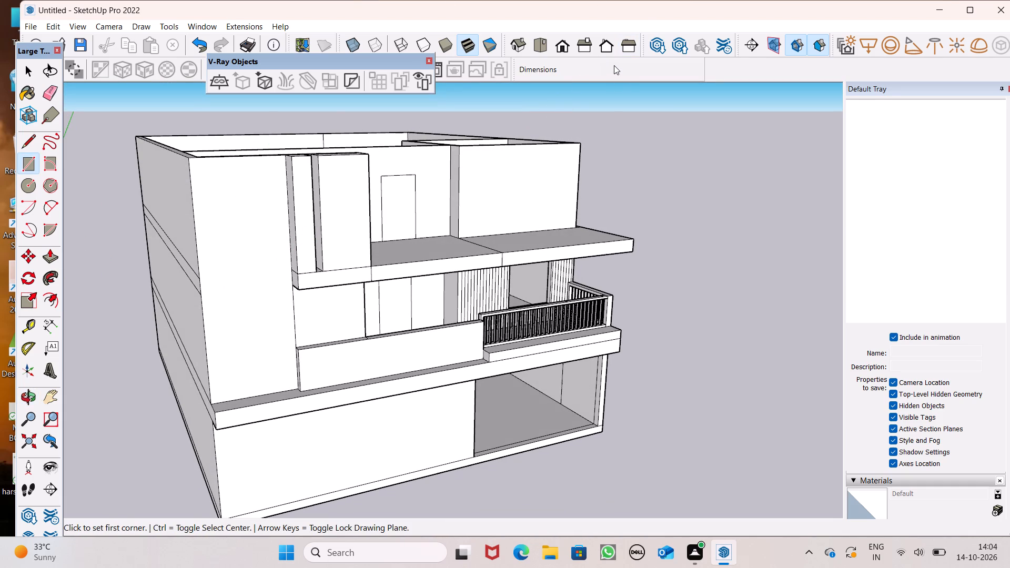
pyautogui.scroll(-1, 355, 87)
pyautogui.scroll(-2, 286, 118)
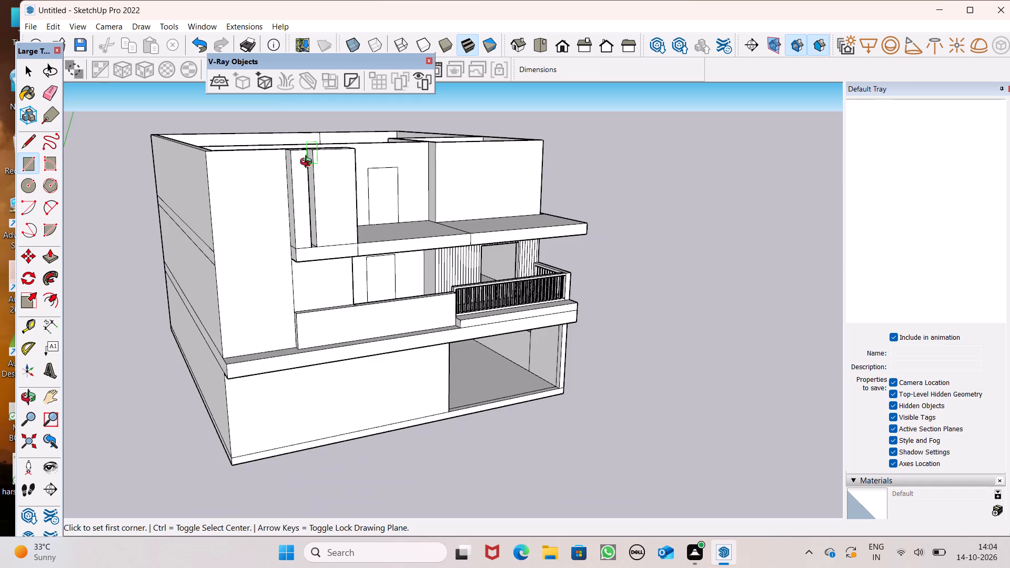
pyautogui.moveTo(308, 163); pyautogui.dragTo(277, 197, button='middle')
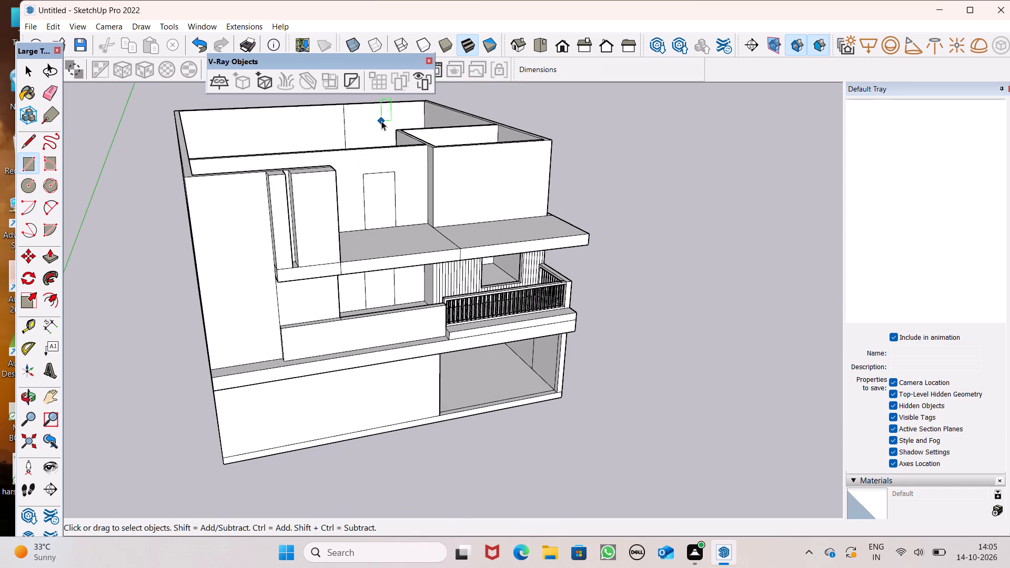
pyautogui.press('space')
pyautogui.scroll(-4, 386, 132)
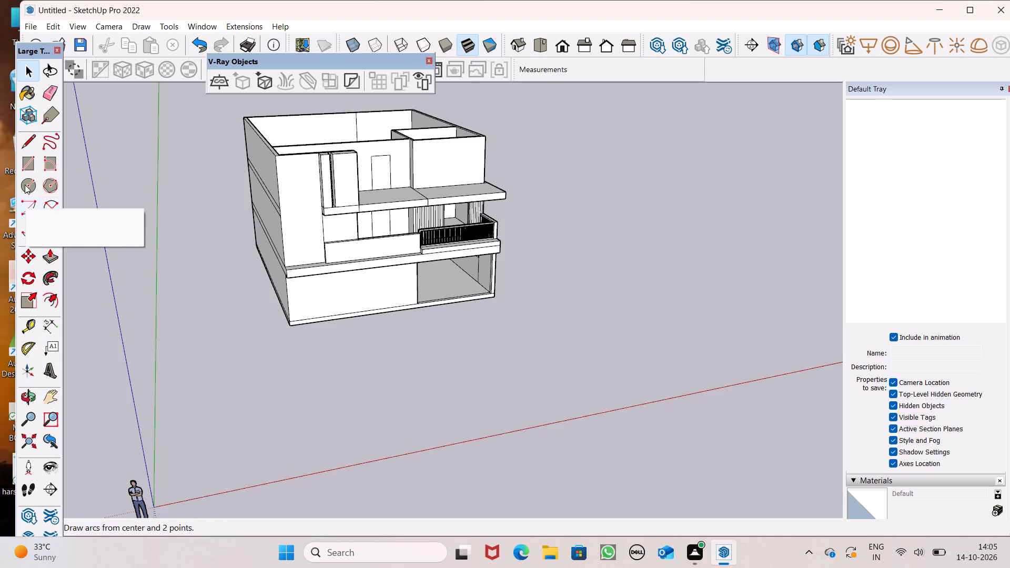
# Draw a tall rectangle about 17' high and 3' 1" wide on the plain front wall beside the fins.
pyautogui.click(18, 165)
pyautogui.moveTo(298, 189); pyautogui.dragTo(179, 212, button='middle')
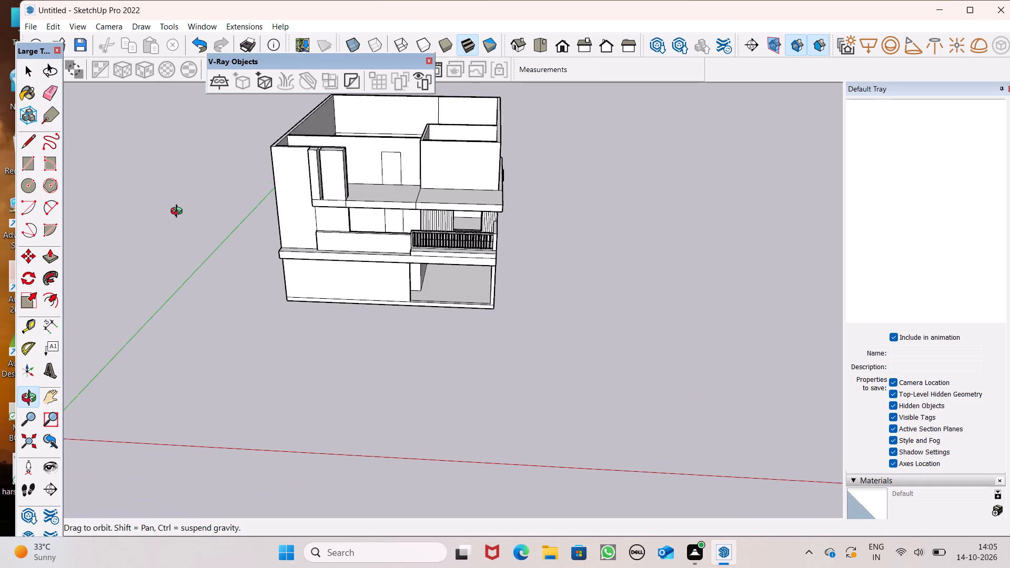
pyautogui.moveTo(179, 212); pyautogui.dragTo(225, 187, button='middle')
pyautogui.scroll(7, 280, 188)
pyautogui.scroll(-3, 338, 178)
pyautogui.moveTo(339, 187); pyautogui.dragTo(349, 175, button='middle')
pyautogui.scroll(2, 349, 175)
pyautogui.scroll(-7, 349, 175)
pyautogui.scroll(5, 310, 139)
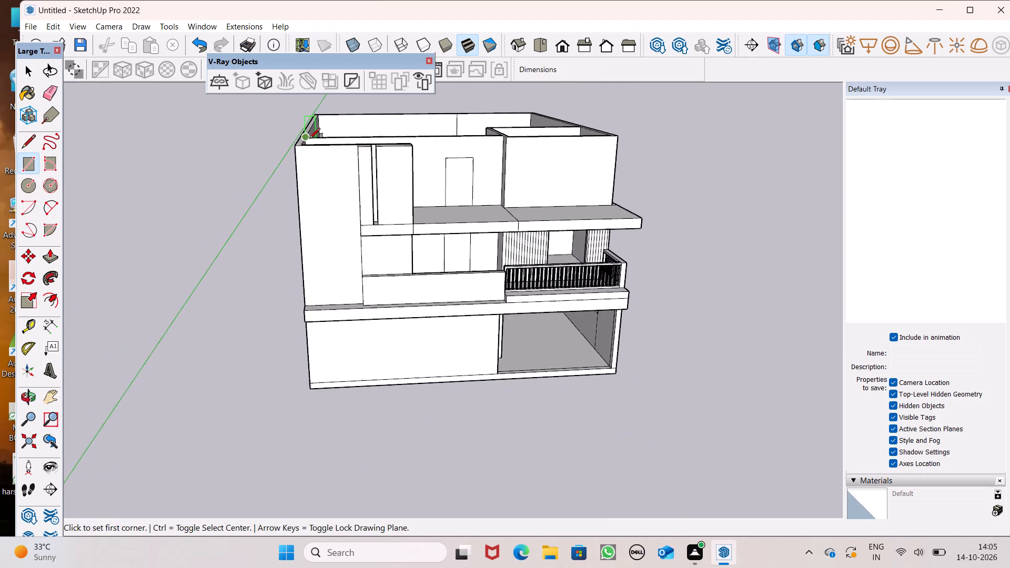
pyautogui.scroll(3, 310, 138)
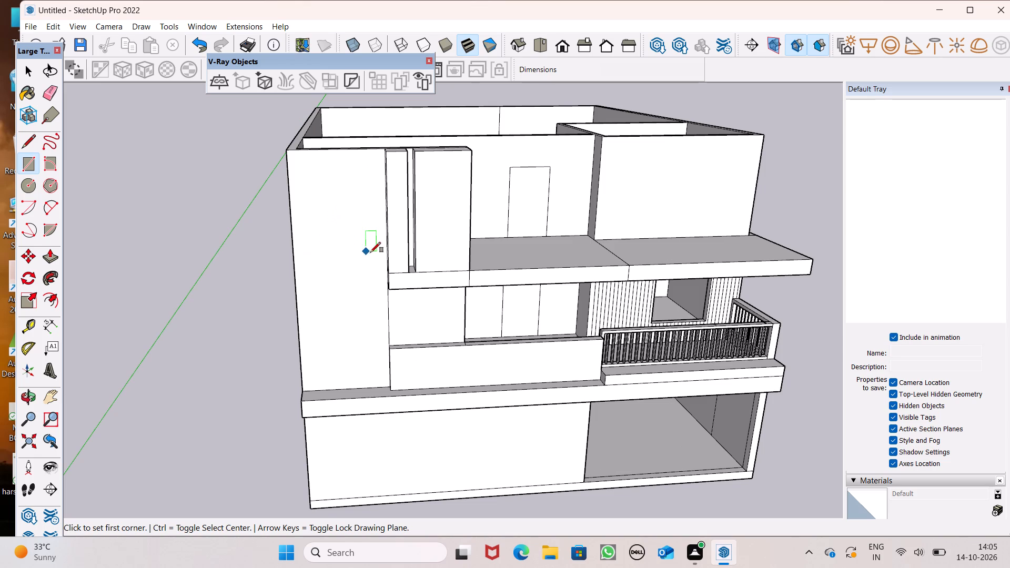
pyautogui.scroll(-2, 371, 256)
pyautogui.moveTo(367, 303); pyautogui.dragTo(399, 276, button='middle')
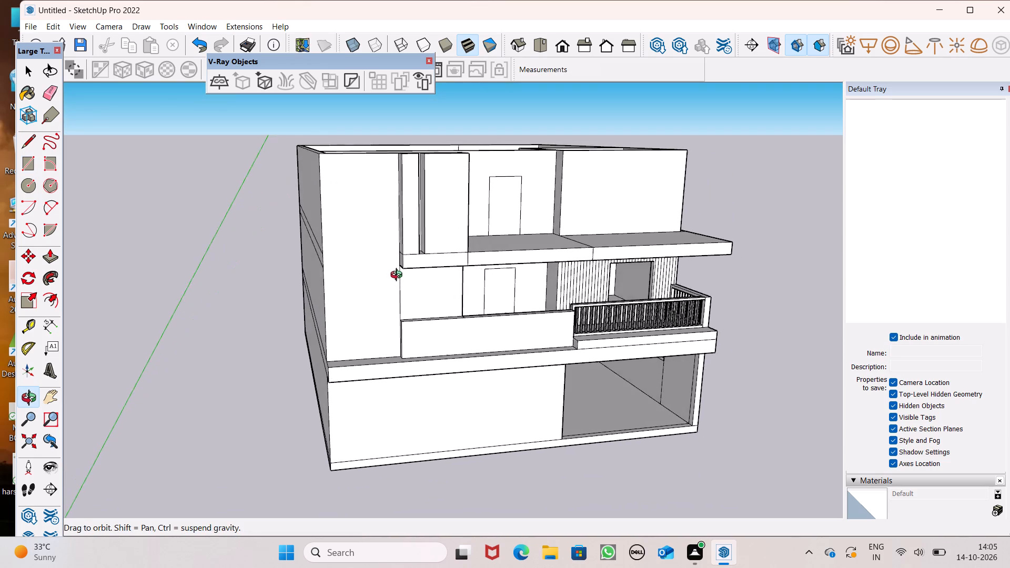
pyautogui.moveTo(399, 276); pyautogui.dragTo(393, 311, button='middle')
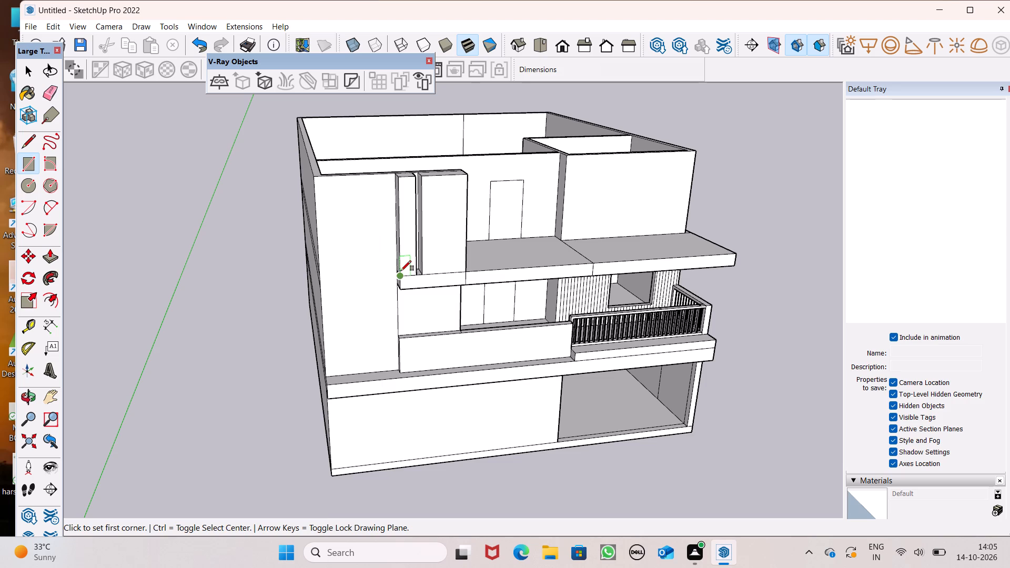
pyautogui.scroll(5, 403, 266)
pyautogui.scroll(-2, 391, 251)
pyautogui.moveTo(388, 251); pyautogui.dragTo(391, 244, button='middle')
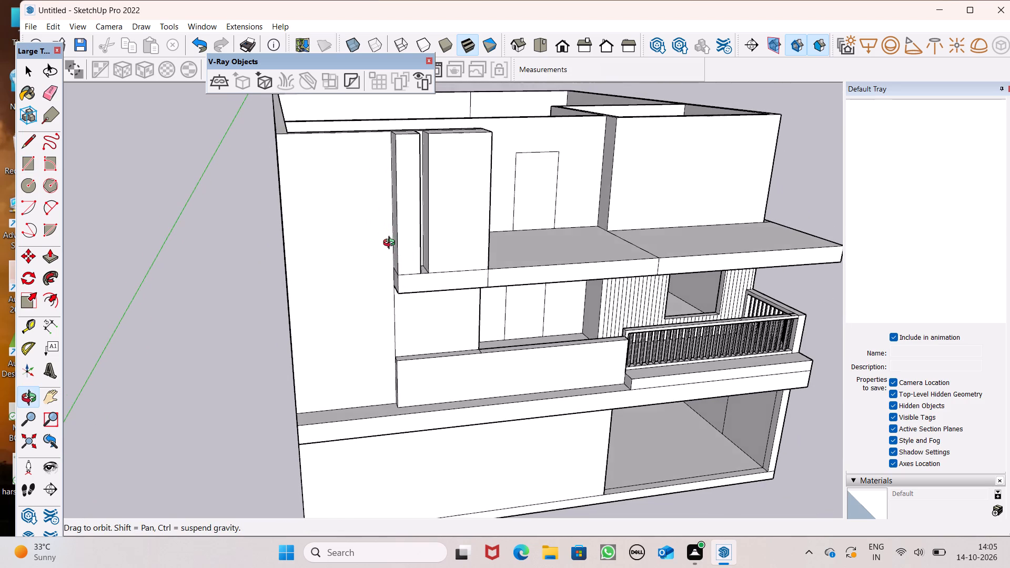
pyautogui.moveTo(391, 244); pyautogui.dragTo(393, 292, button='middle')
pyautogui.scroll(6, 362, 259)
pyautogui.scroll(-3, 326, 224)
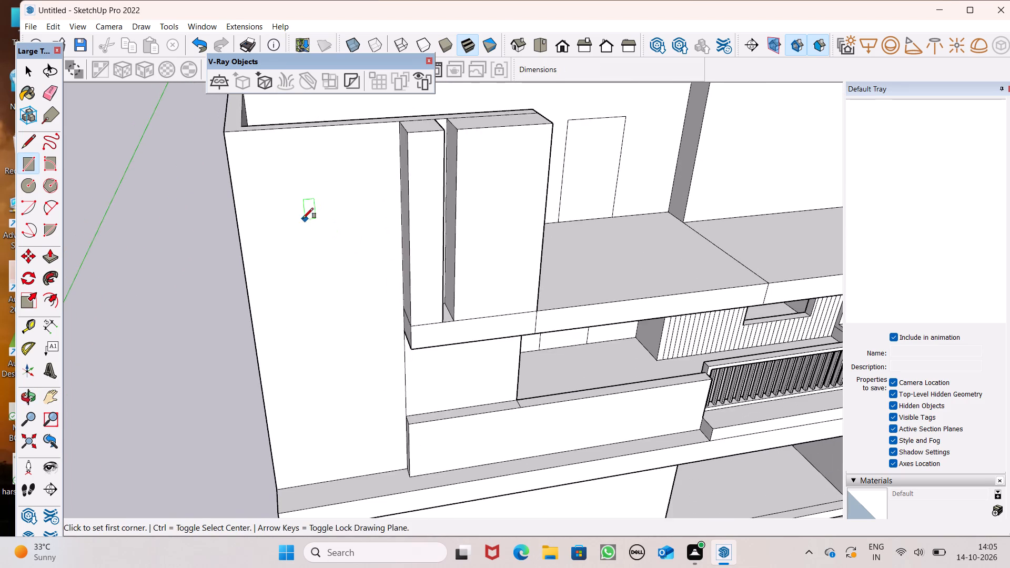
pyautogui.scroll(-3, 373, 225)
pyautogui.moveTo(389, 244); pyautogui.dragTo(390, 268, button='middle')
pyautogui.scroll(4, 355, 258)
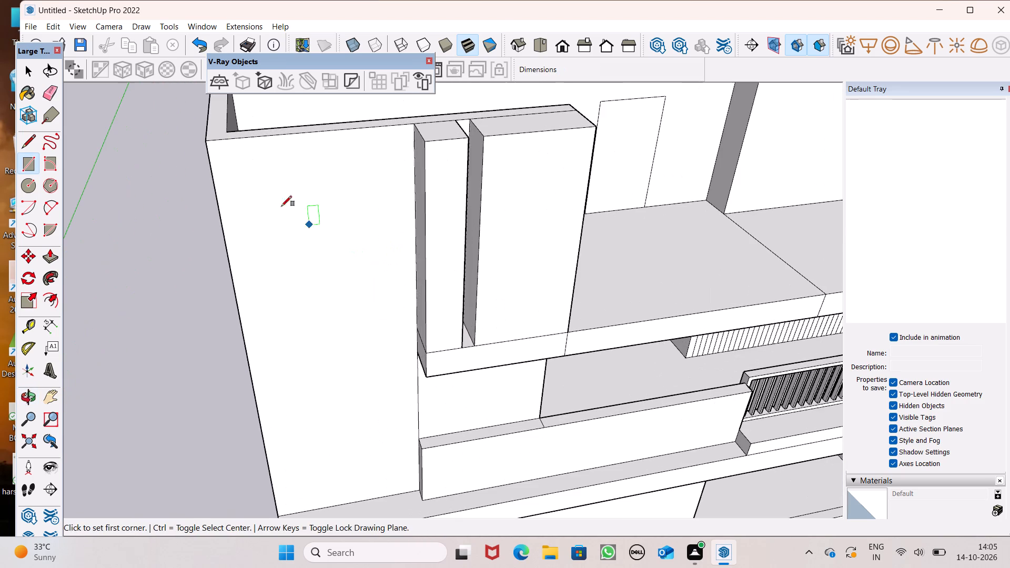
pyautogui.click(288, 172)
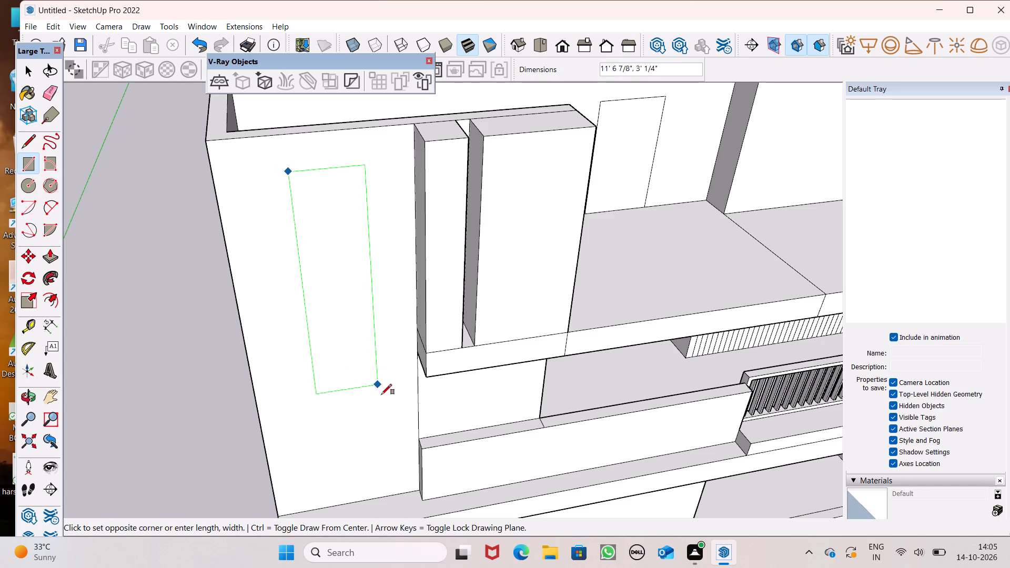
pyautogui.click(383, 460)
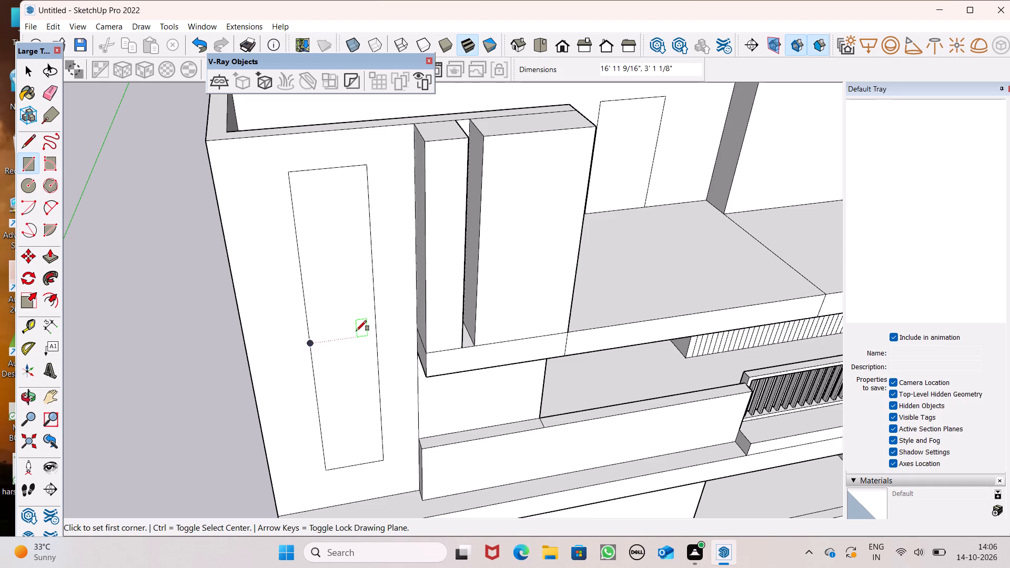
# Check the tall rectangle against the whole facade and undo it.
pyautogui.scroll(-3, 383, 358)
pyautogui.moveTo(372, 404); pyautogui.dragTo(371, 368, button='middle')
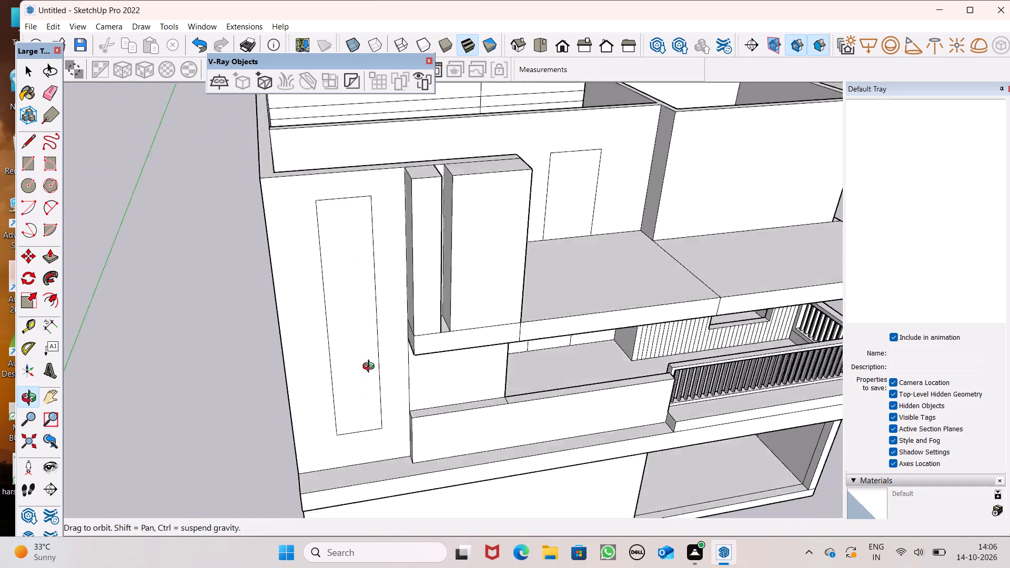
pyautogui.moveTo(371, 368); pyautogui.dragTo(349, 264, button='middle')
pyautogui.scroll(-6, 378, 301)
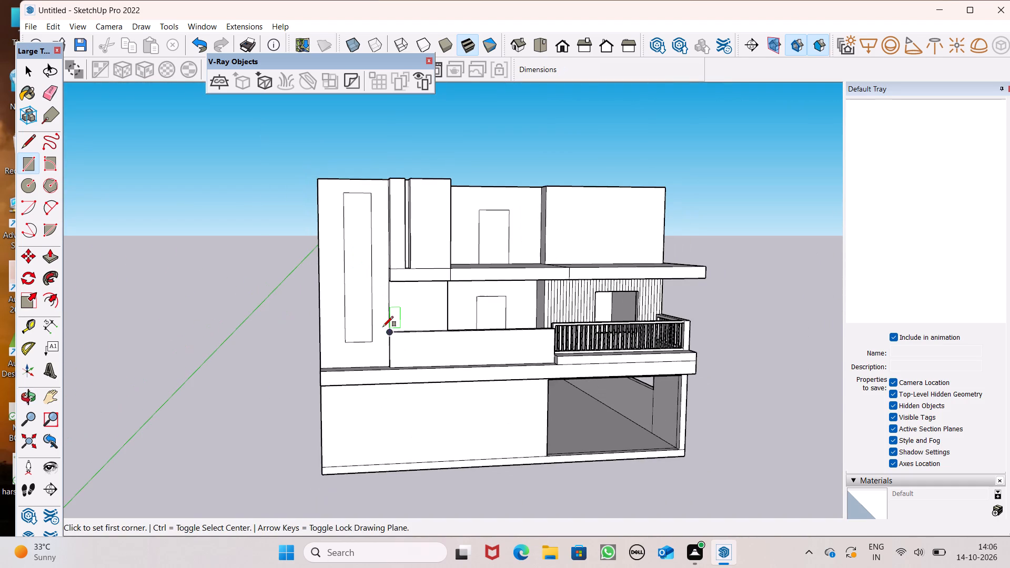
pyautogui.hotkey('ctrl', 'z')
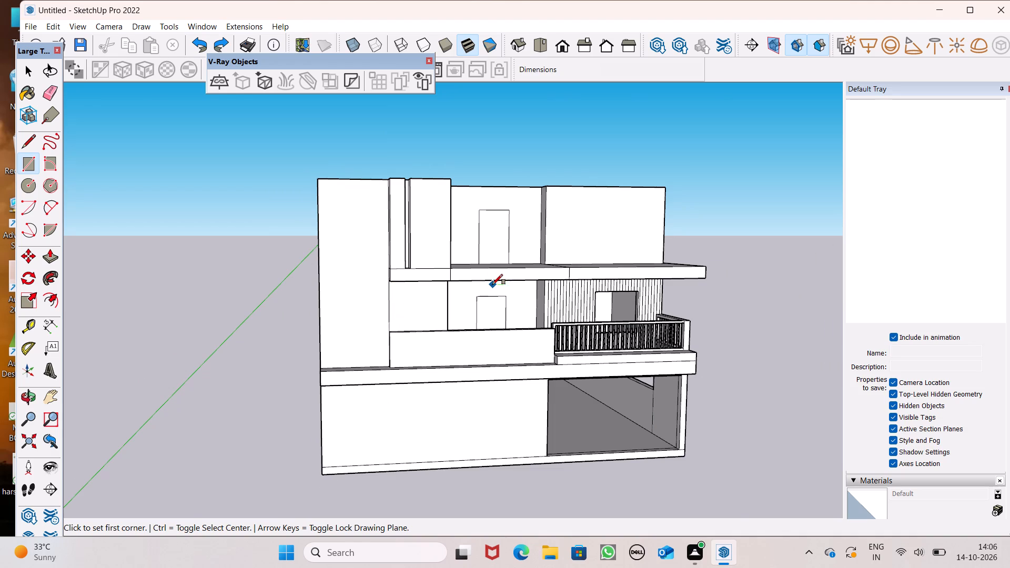
# Draw a horizontal line about 7' 8" long across the plain front wall, from the upper slab's underside to the house corner.
pyautogui.moveTo(355, 296); pyautogui.dragTo(391, 355, button='middle')
pyautogui.scroll(-1, 368, 308)
pyautogui.scroll(1, 368, 308)
pyautogui.scroll(-1, 368, 308)
pyautogui.scroll(4, 368, 308)
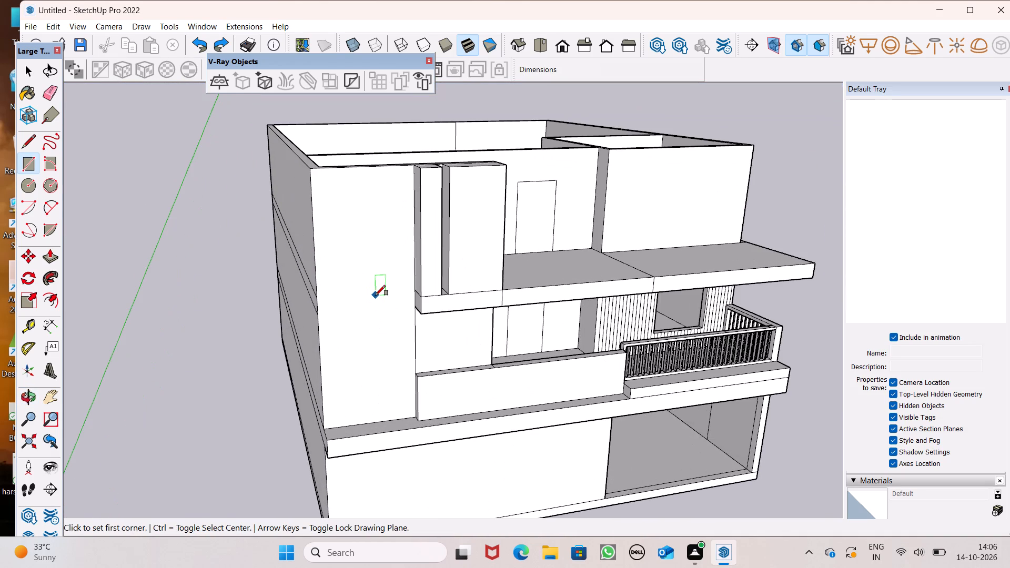
pyautogui.scroll(1, 374, 301)
pyautogui.moveTo(374, 306); pyautogui.dragTo(365, 328, button='middle')
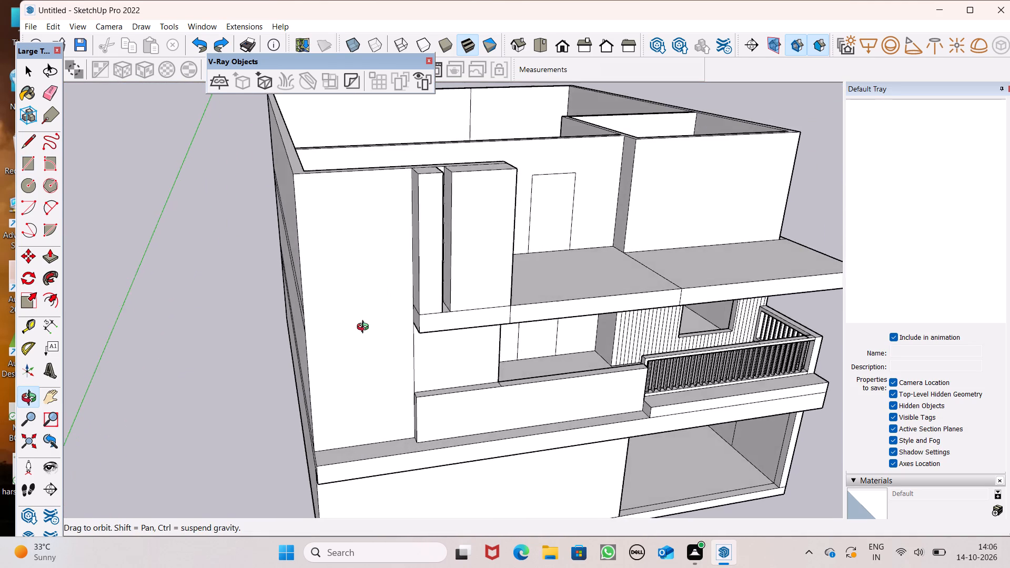
pyautogui.moveTo(365, 328); pyautogui.dragTo(302, 340, button='middle')
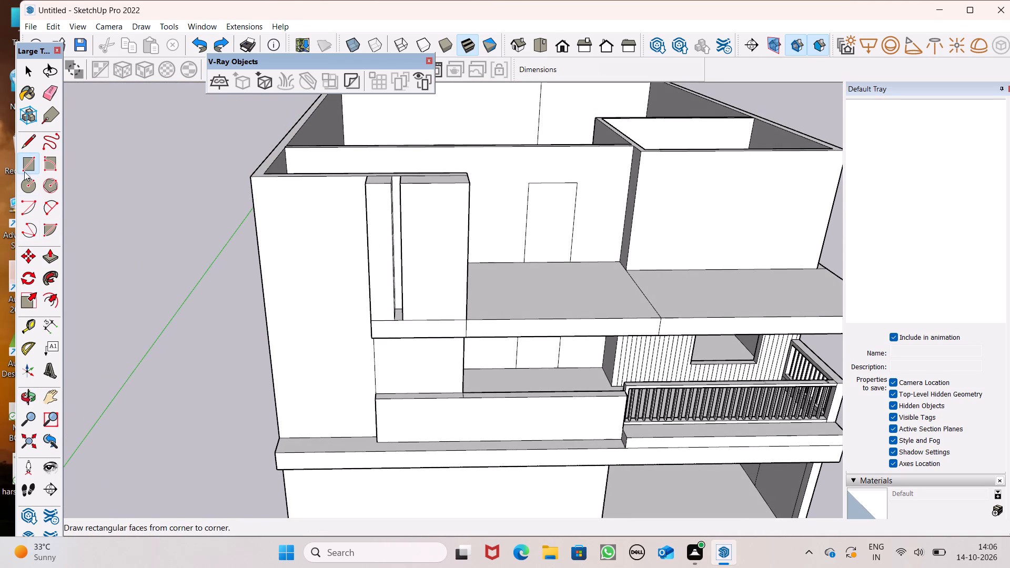
pyautogui.click(32, 147)
pyautogui.moveTo(148, 285); pyautogui.dragTo(341, 276, button='middle')
pyautogui.scroll(2, 427, 342)
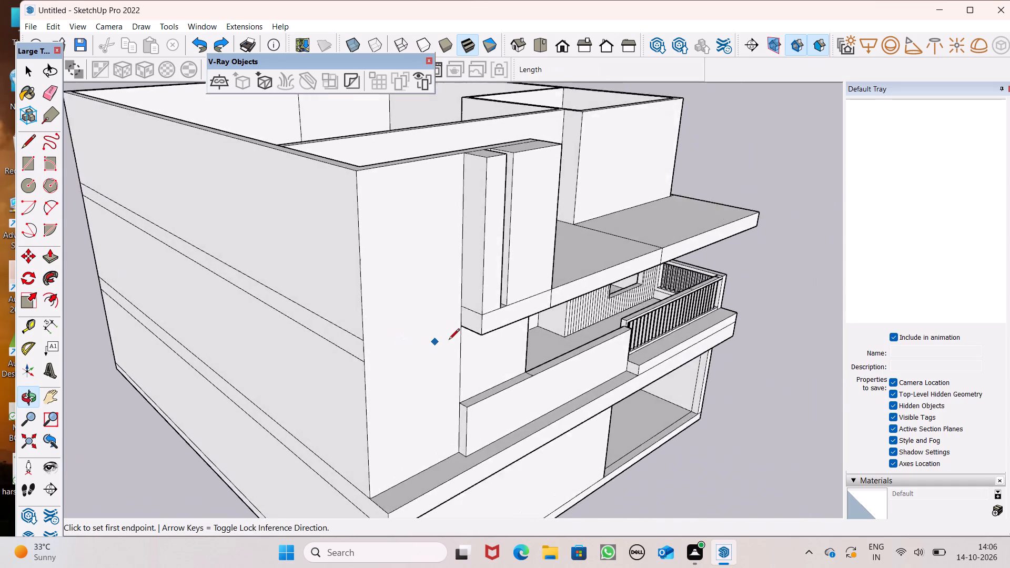
pyautogui.scroll(4, 449, 340)
pyautogui.click(470, 318)
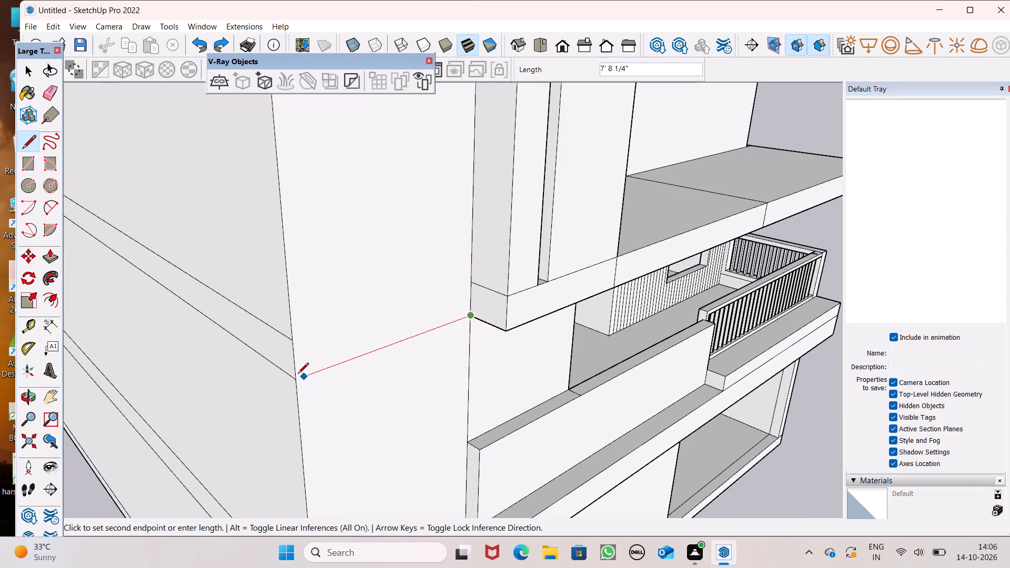
pyautogui.click(296, 375)
# Examine the new line across the plain front wall and where it meets the slab and the house corner.
pyautogui.scroll(-5, 347, 325)
pyautogui.moveTo(365, 376); pyautogui.dragTo(270, 386, button='middle')
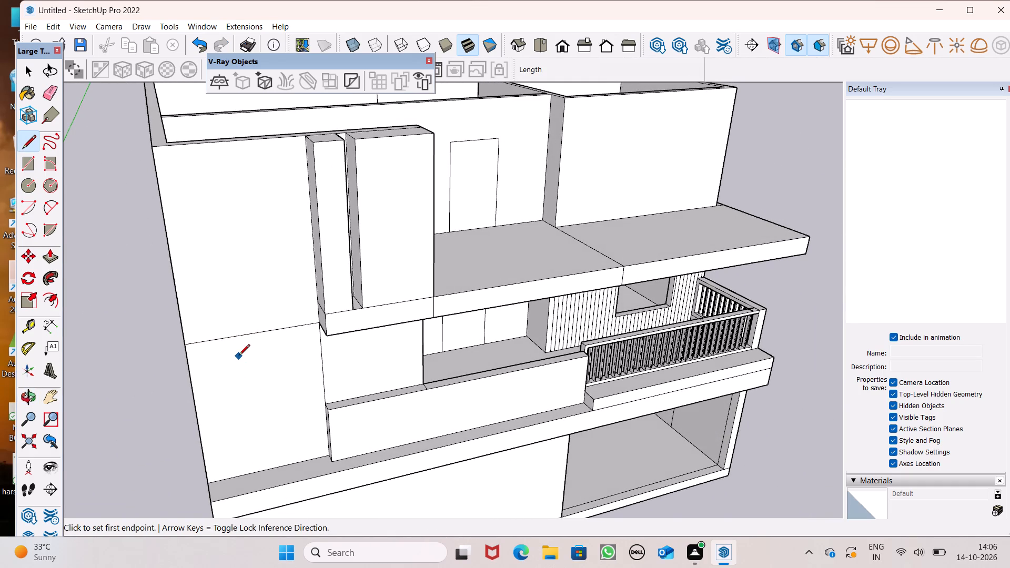
pyautogui.scroll(5, 239, 356)
pyautogui.scroll(4, 327, 317)
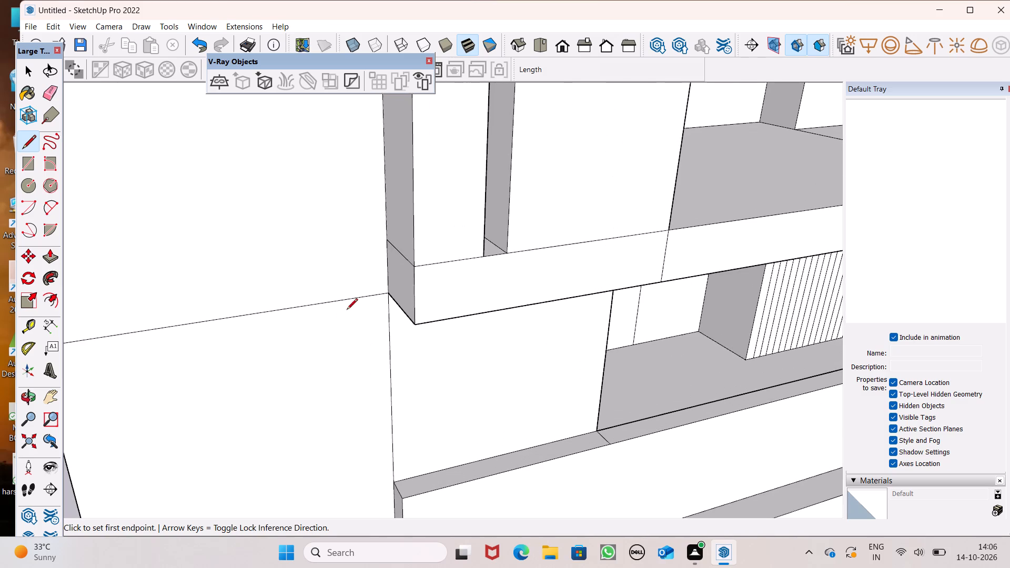
pyautogui.moveTo(346, 312); pyautogui.dragTo(404, 282, button='middle')
pyautogui.scroll(1, 372, 280)
pyautogui.scroll(-3, 355, 267)
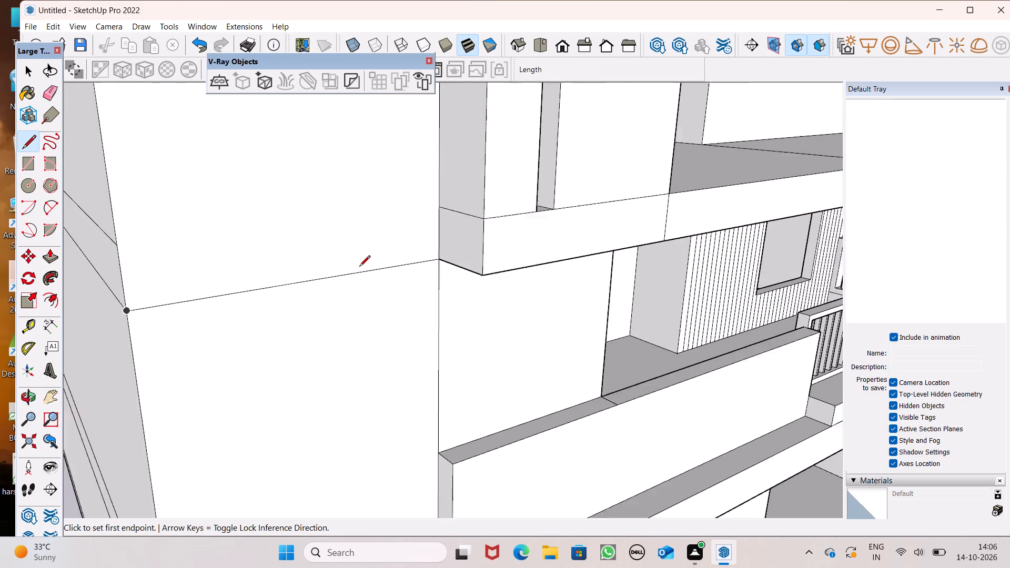
pyautogui.scroll(-3, 359, 267)
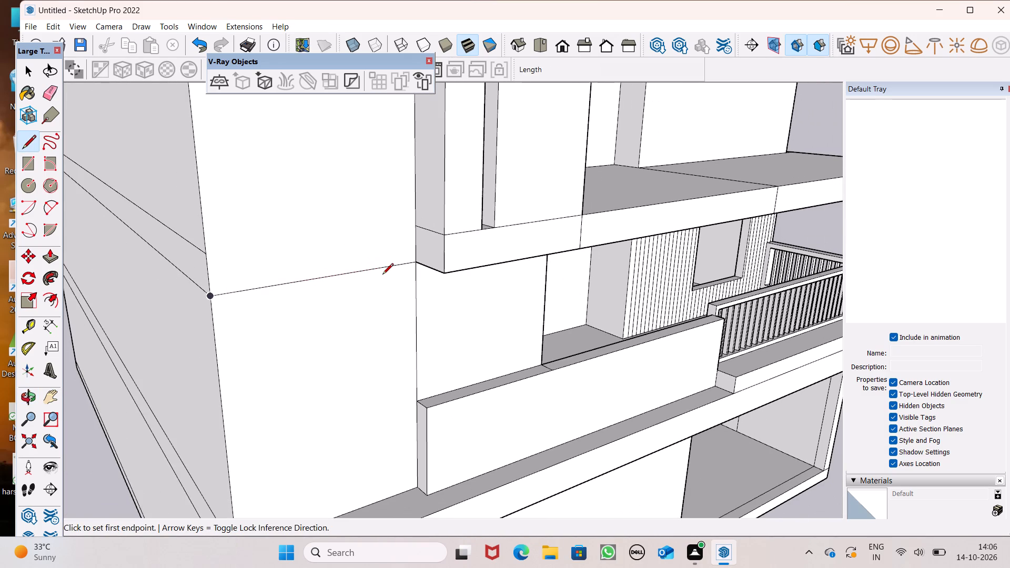
pyautogui.scroll(1, 383, 275)
pyautogui.moveTo(383, 275); pyautogui.dragTo(367, 262, button='middle')
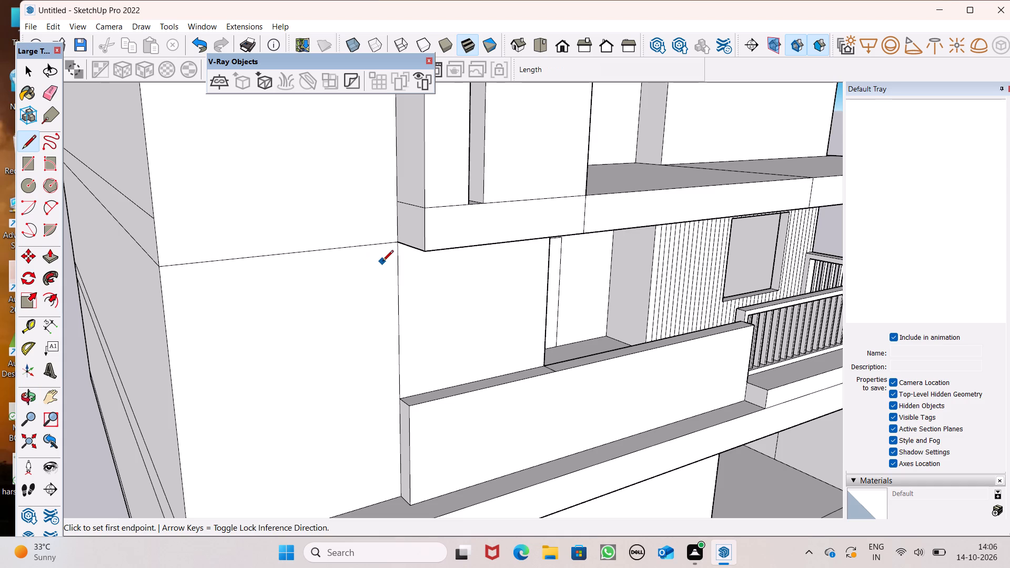
# Replace the line across the plain front wall with two closely spaced horizontal lines about 7' 11" long, near the upper slab's top edge.
pyautogui.hotkey('ctrl', 'z')
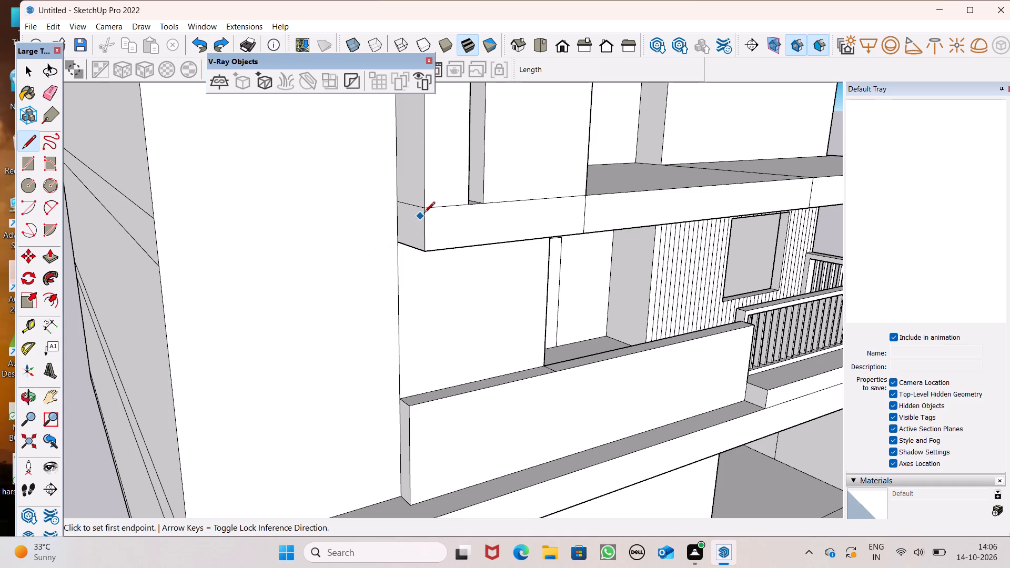
pyautogui.click(395, 206)
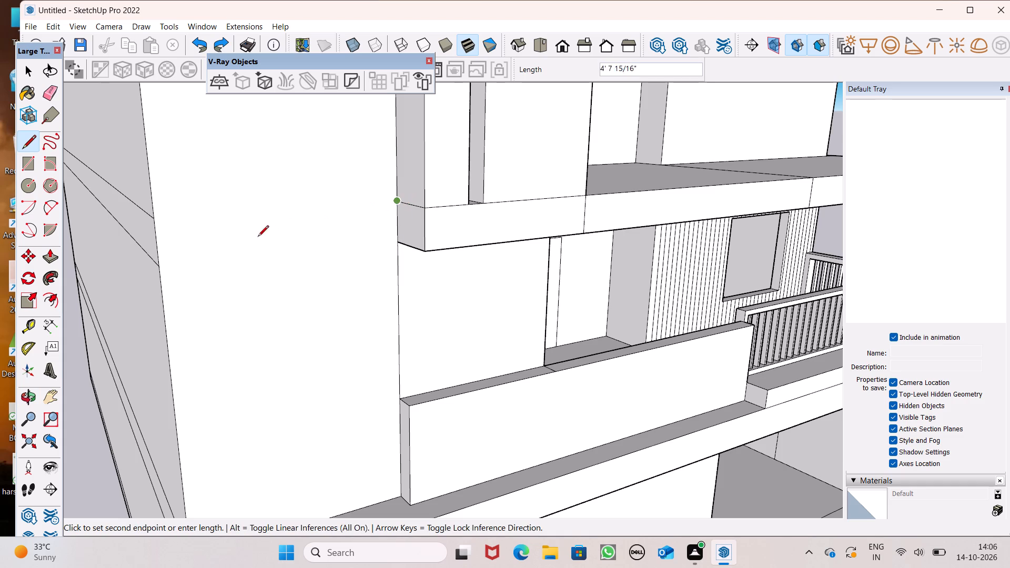
pyautogui.click(156, 222)
pyautogui.moveTo(155, 231); pyautogui.dragTo(163, 230)
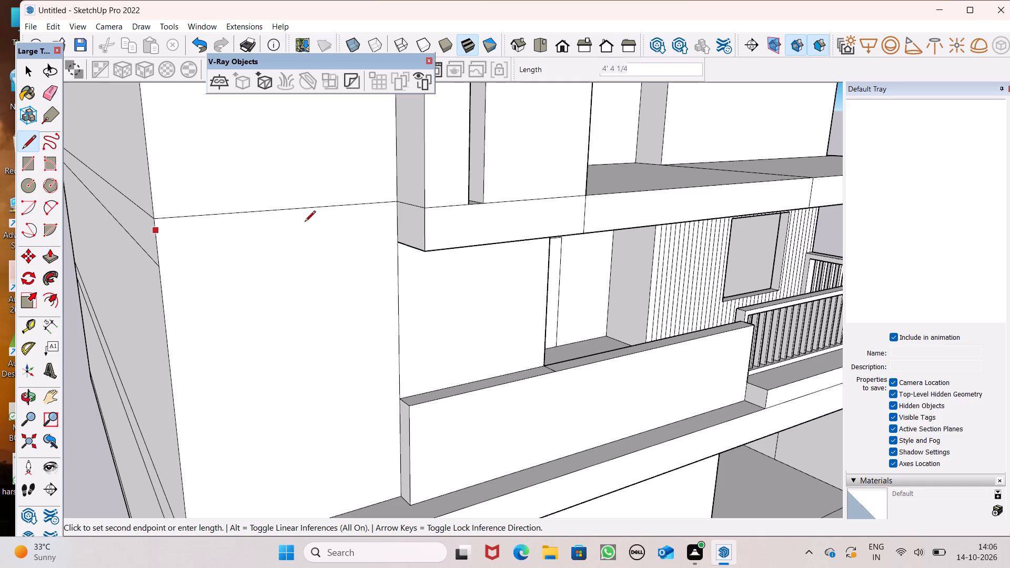
pyautogui.click(401, 213)
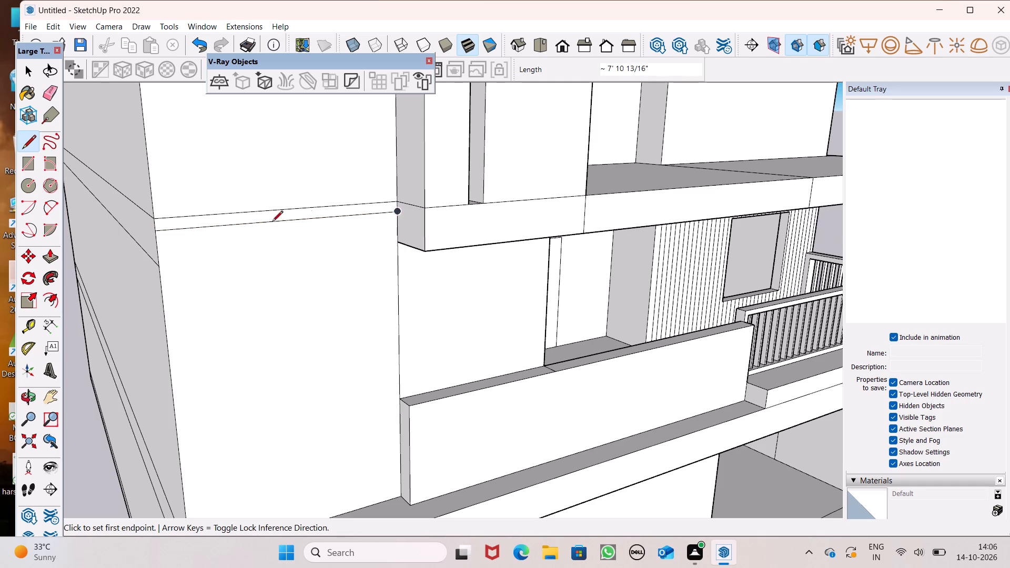
# Push/Pull the narrow strip between the two lines outward about 5 3/8" as a projecting band on the front wall.
pyautogui.scroll(-10, 253, 226)
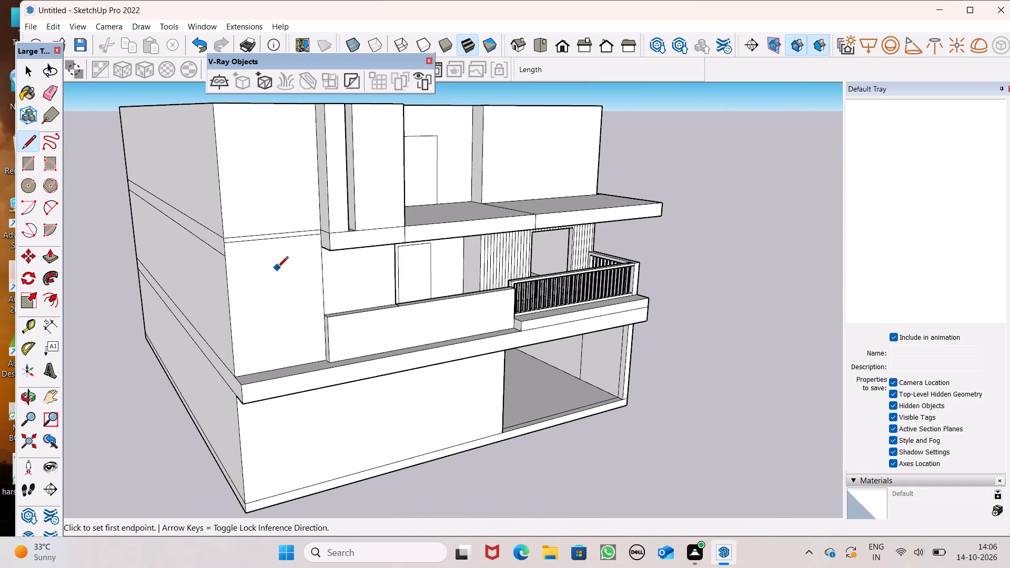
pyautogui.click(49, 253)
pyautogui.moveTo(203, 276); pyautogui.dragTo(221, 316, button='middle')
pyautogui.scroll(6, 245, 292)
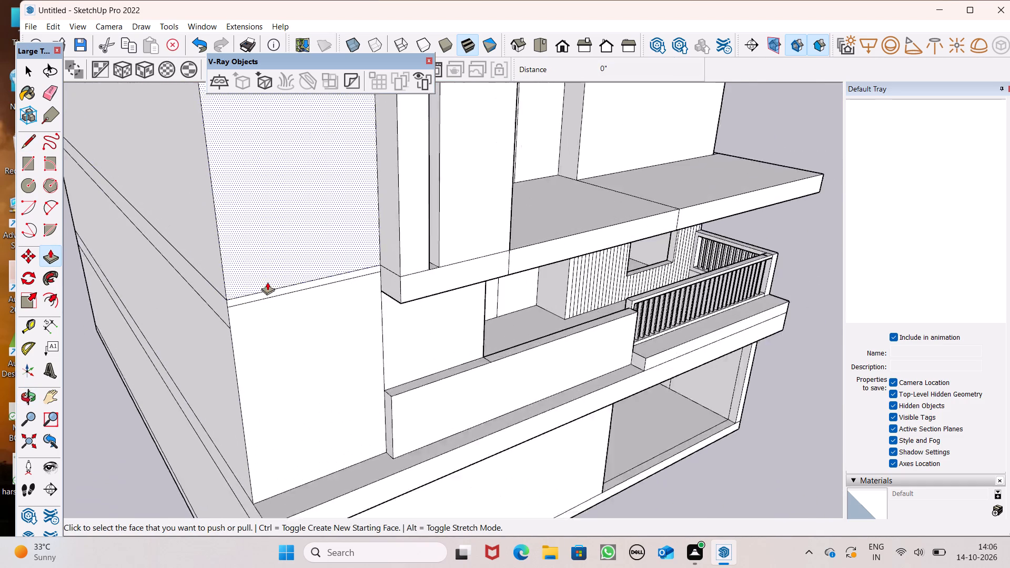
pyautogui.scroll(1, 267, 282)
pyautogui.moveTo(245, 303); pyautogui.dragTo(249, 308)
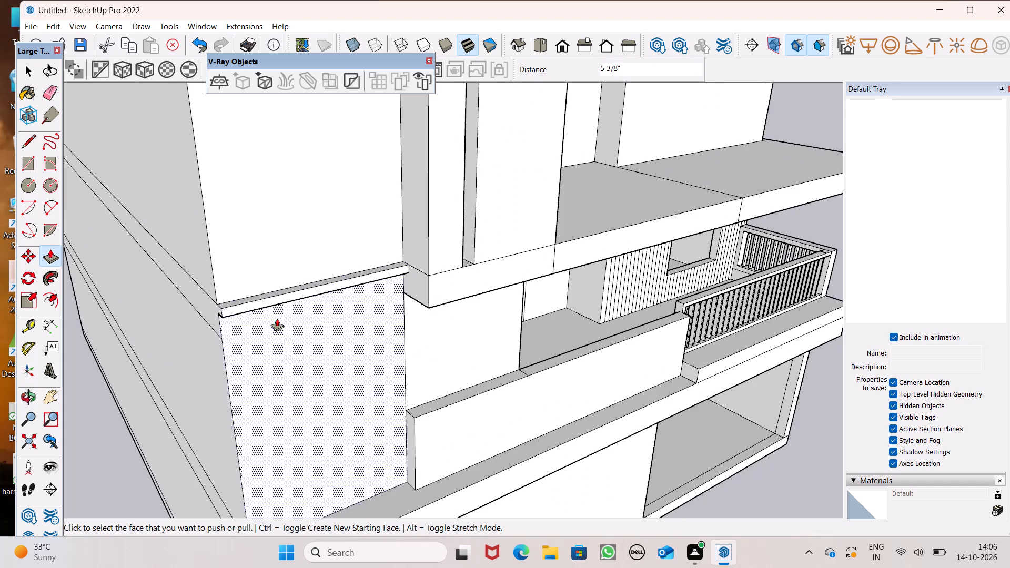
# Raise the connected wall tops of the upper storey by 1' 5".
pyautogui.scroll(-7, 285, 345)
pyautogui.moveTo(329, 325); pyautogui.dragTo(236, 330, button='middle')
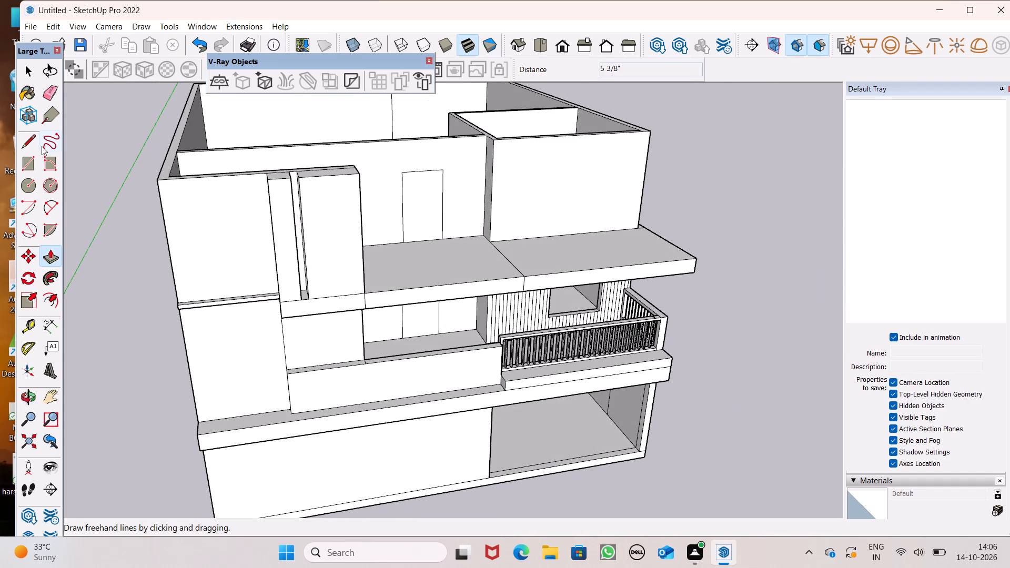
pyautogui.scroll(-5, 278, 261)
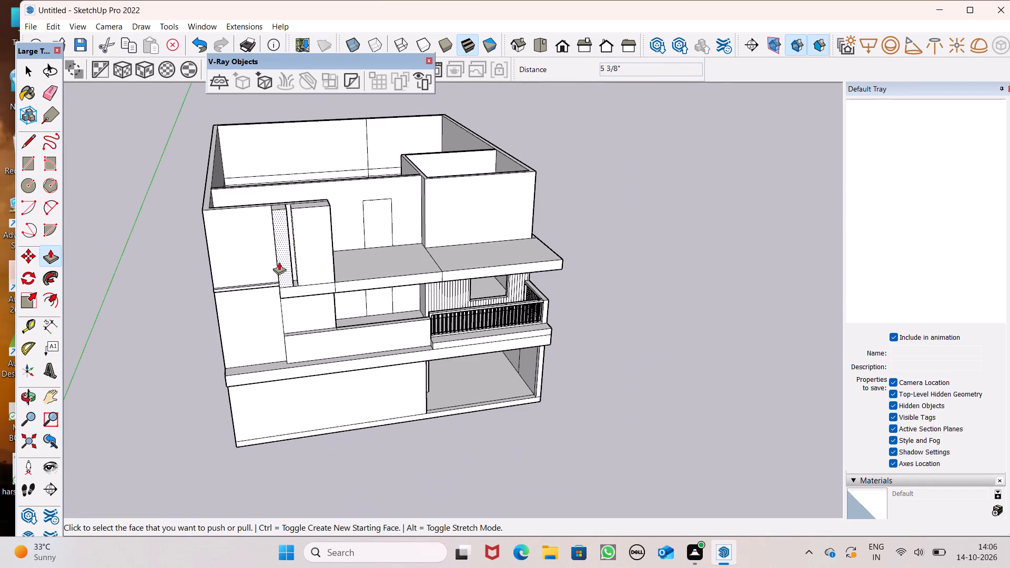
pyautogui.scroll(-10, 279, 262)
pyautogui.moveTo(285, 263); pyautogui.dragTo(298, 383, button='middle')
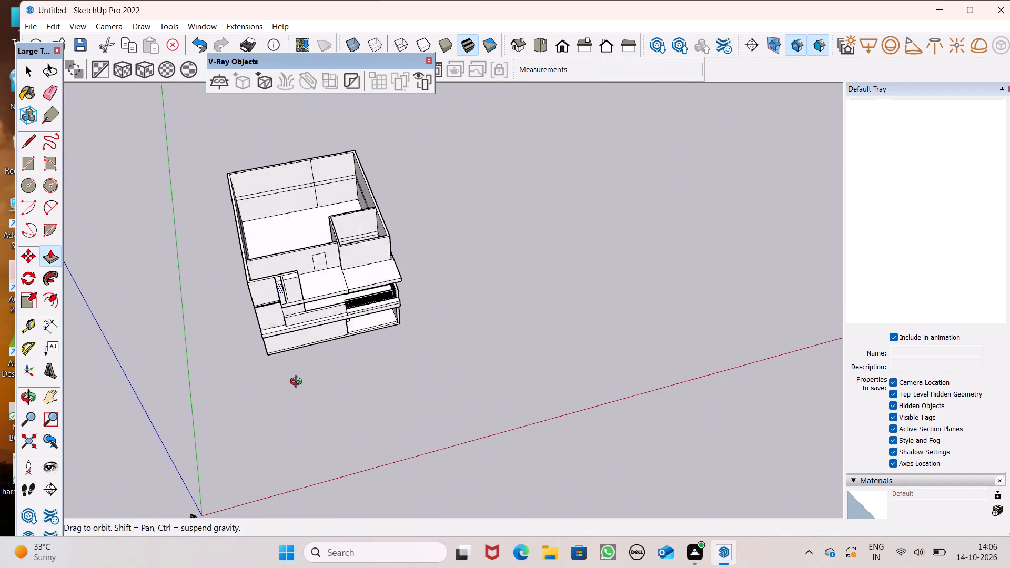
pyautogui.moveTo(298, 383); pyautogui.dragTo(288, 371, button='middle')
pyautogui.scroll(7, 254, 210)
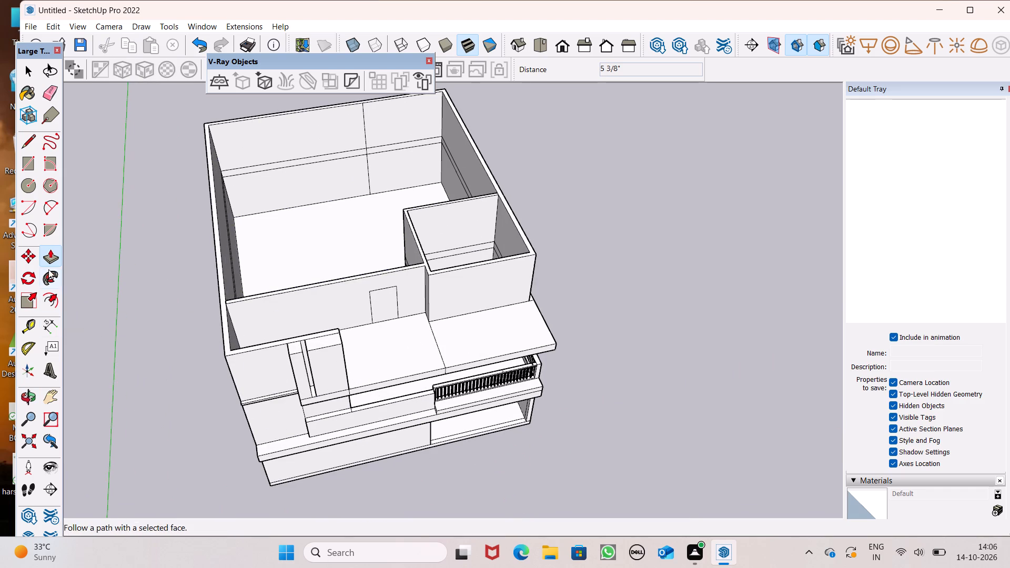
pyautogui.click(49, 260)
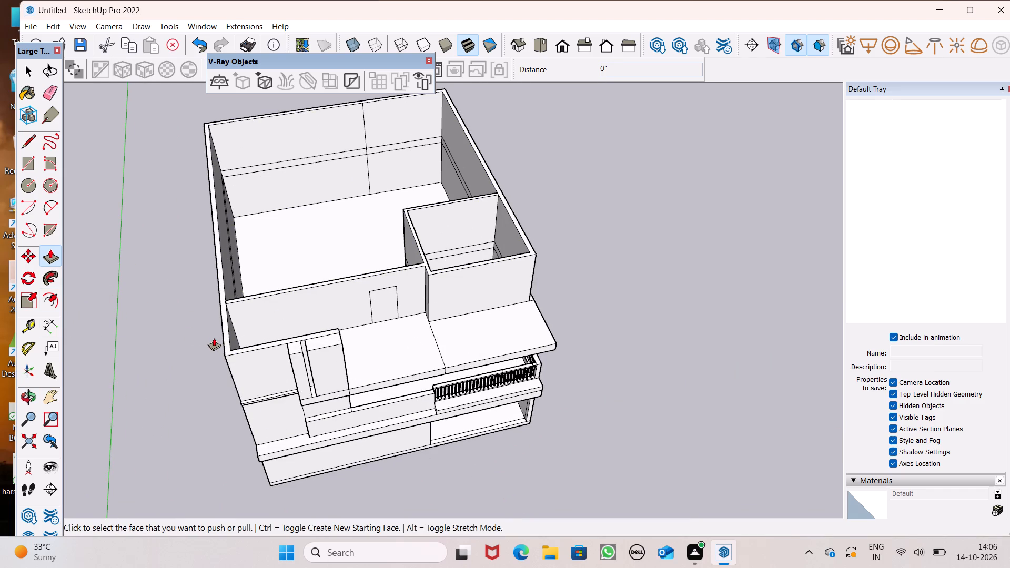
pyautogui.scroll(2, 185, 316)
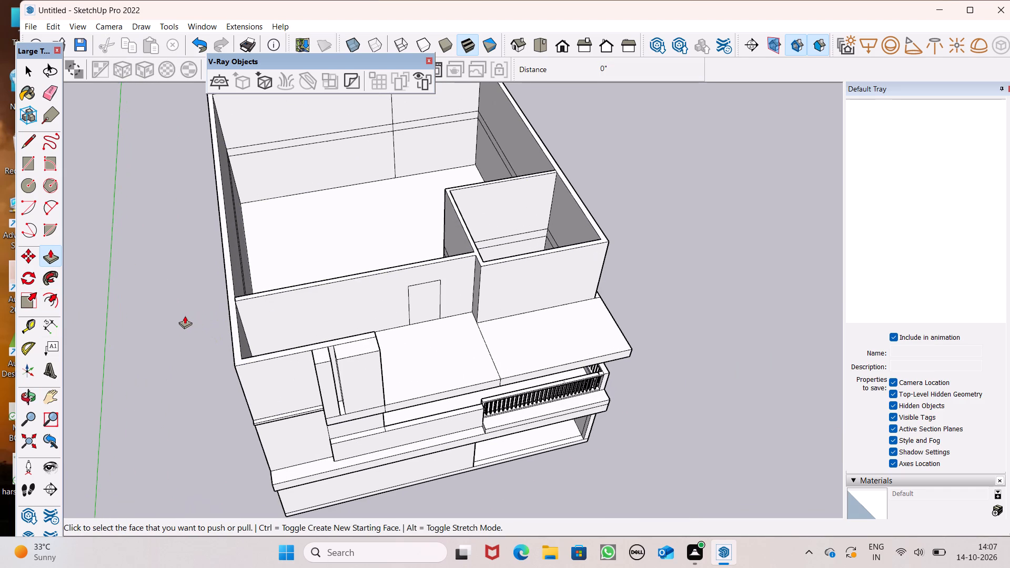
pyautogui.scroll(4, 214, 351)
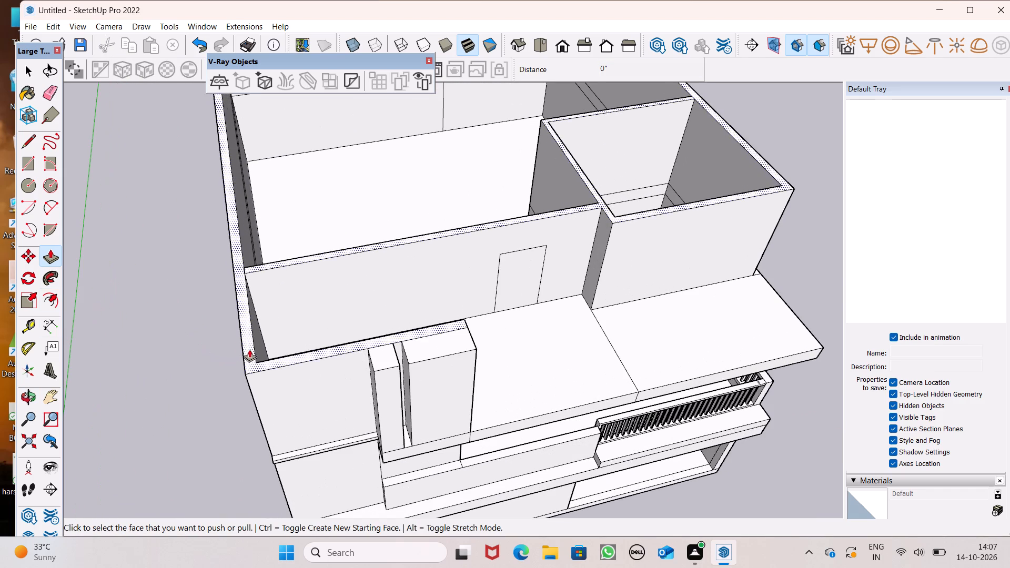
pyautogui.moveTo(249, 352); pyautogui.dragTo(241, 316)
pyautogui.press('1')
pyautogui.press("'")
pyautogui.write('5"')
pyautogui.moveTo(241, 316); pyautogui.dragTo(241, 313)
pyautogui.press('Return')
# Extrude the wall tops up another 10' to form the next storey's walls.
pyautogui.moveTo(239, 303); pyautogui.dragTo(231, 270)
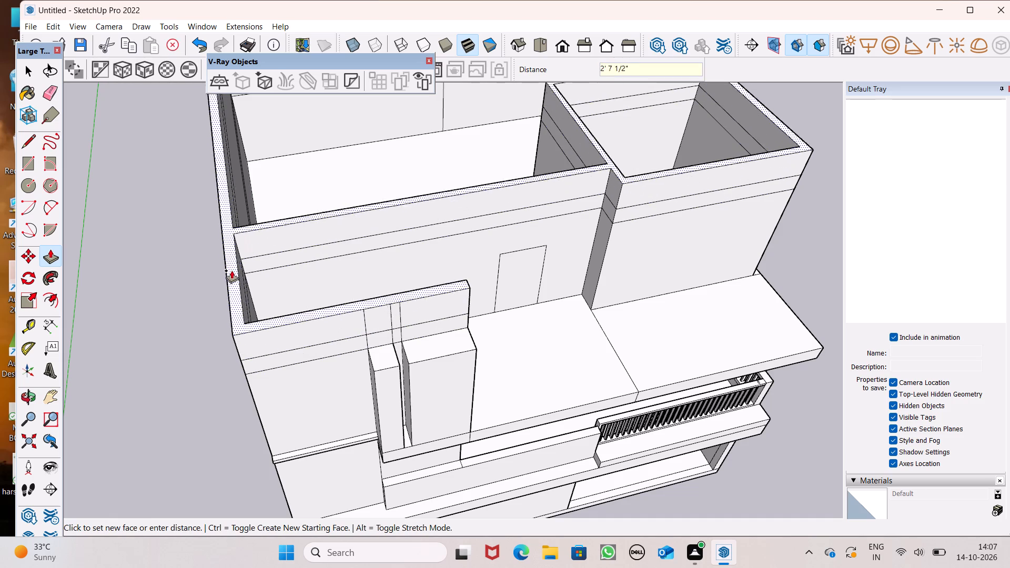
pyautogui.moveTo(231, 270); pyautogui.dragTo(227, 232)
pyautogui.write("10'")
pyautogui.press('Return')
# Erase the two horizontal seam lines on the plain front wall beside the fins.
pyautogui.scroll(-5, 227, 241)
pyautogui.moveTo(299, 309); pyautogui.dragTo(280, 236, button='middle')
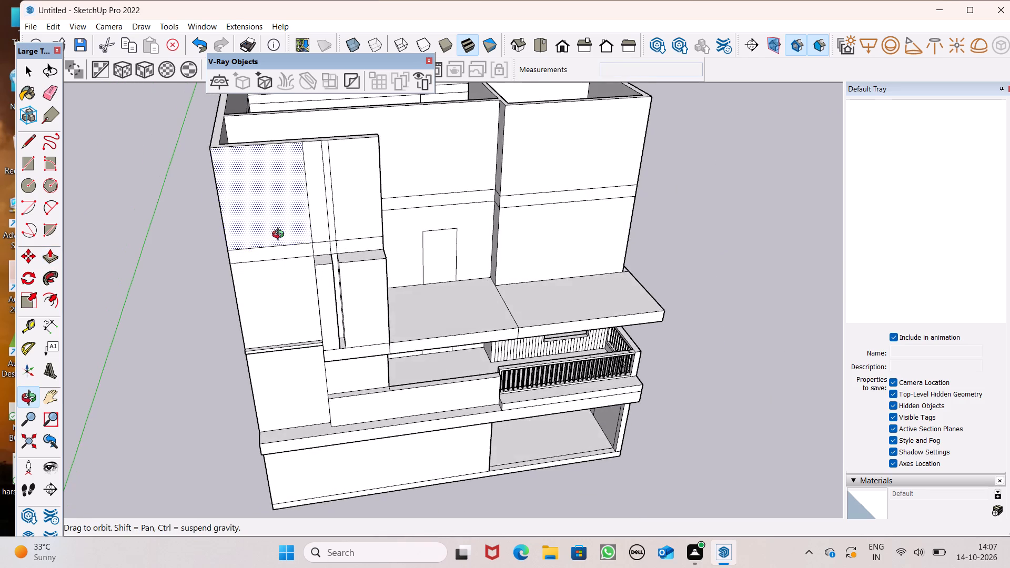
pyautogui.moveTo(280, 236); pyautogui.dragTo(323, 205, button='middle')
pyautogui.click(47, 93)
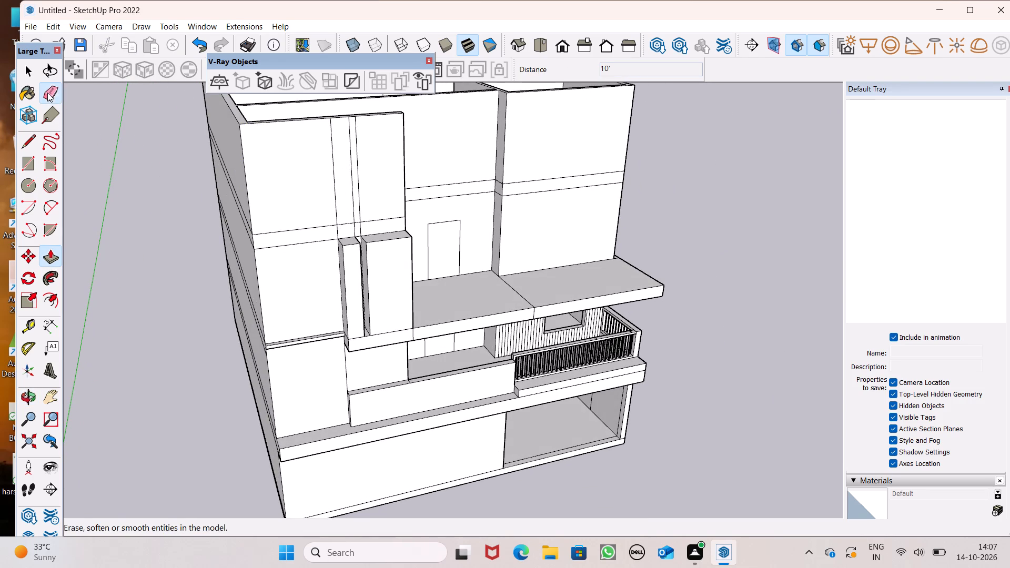
pyautogui.scroll(-3, 324, 307)
pyautogui.moveTo(332, 314); pyautogui.dragTo(274, 315, button='middle')
pyautogui.scroll(1, 332, 314)
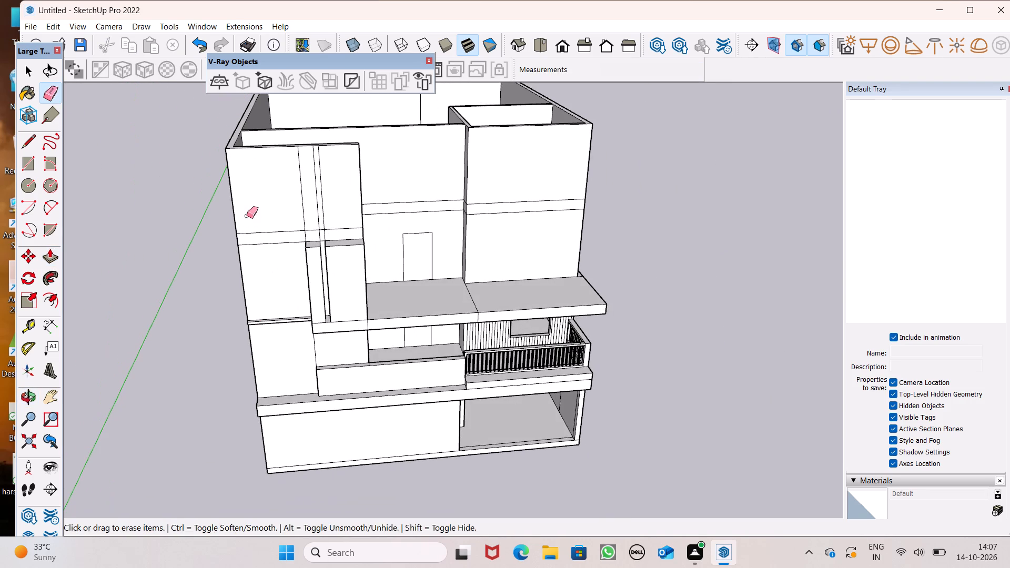
pyautogui.moveTo(256, 228); pyautogui.dragTo(270, 257)
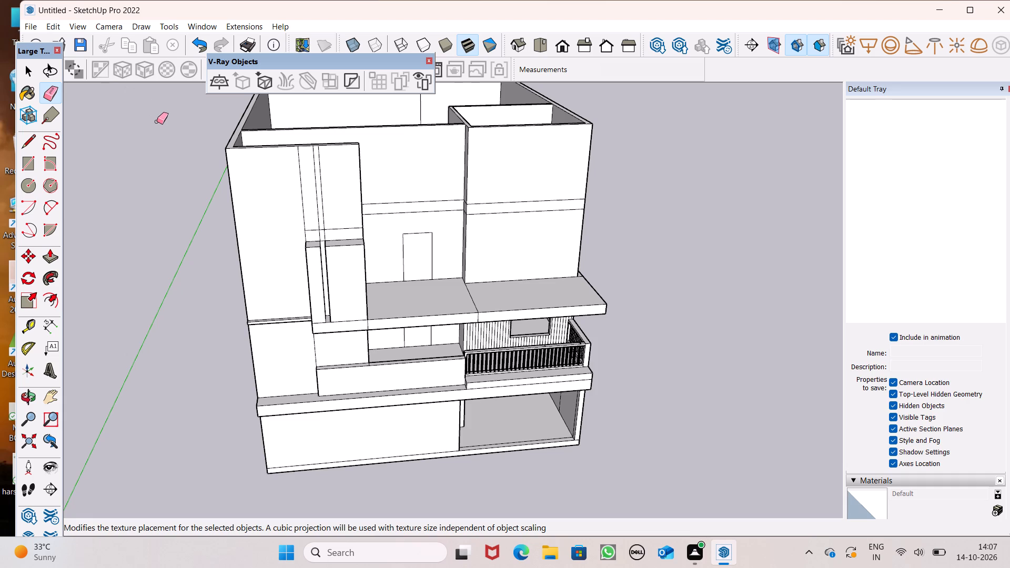
# Erase the vertical seam lines and the leftover short seam segments on the front wall above the fins.
pyautogui.scroll(3, 345, 205)
pyautogui.scroll(-1, 345, 205)
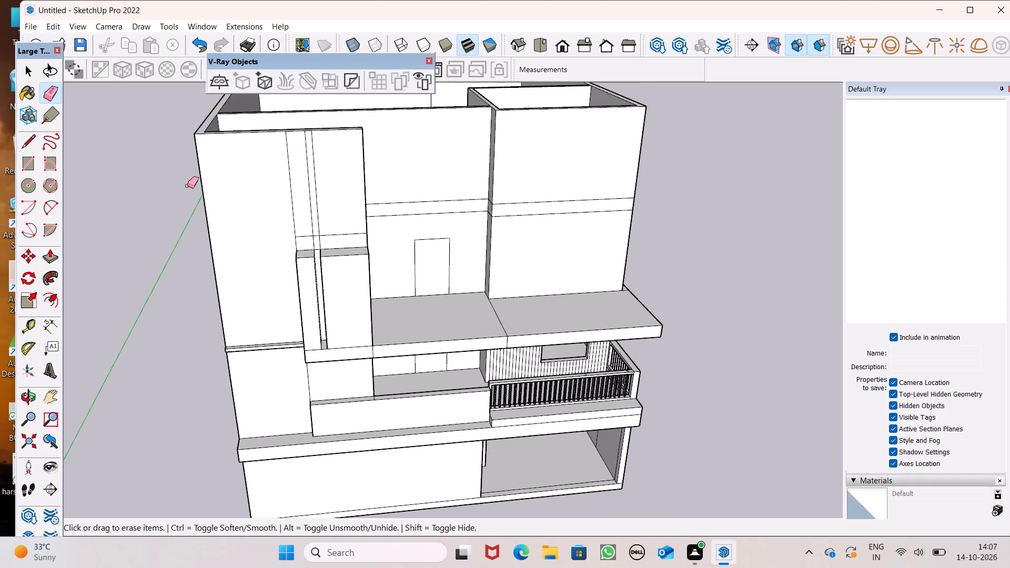
pyautogui.scroll(-3, 343, 237)
pyautogui.scroll(1, 344, 267)
pyautogui.moveTo(345, 273); pyautogui.dragTo(15, 327, button='middle')
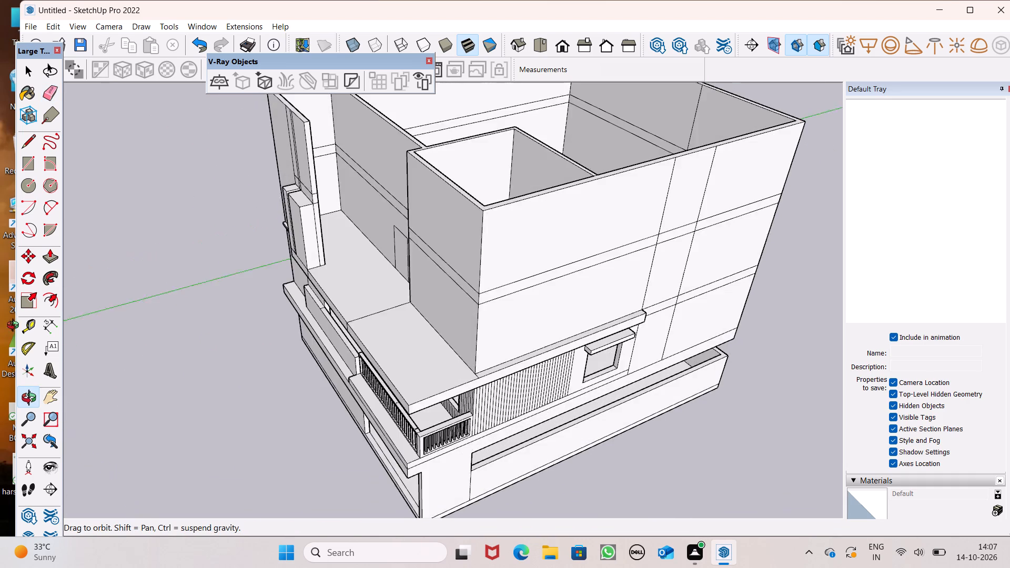
pyautogui.moveTo(15, 327); pyautogui.dragTo(22, 320, button='middle')
pyautogui.scroll(-5, 357, 280)
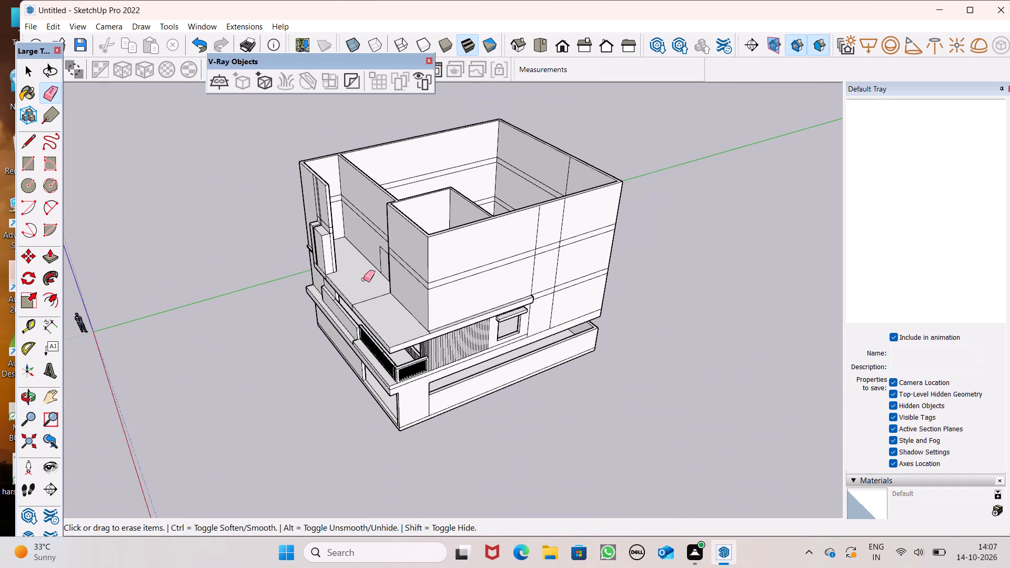
pyautogui.scroll(4, 360, 256)
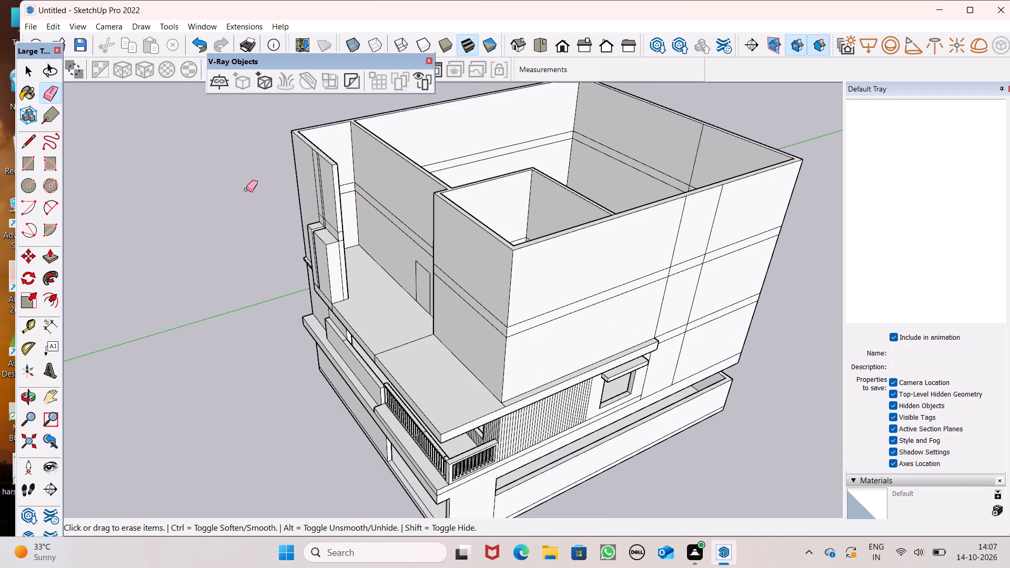
pyautogui.scroll(1, 311, 198)
pyautogui.moveTo(332, 216); pyautogui.dragTo(426, 230, button='middle')
pyautogui.scroll(3, 323, 225)
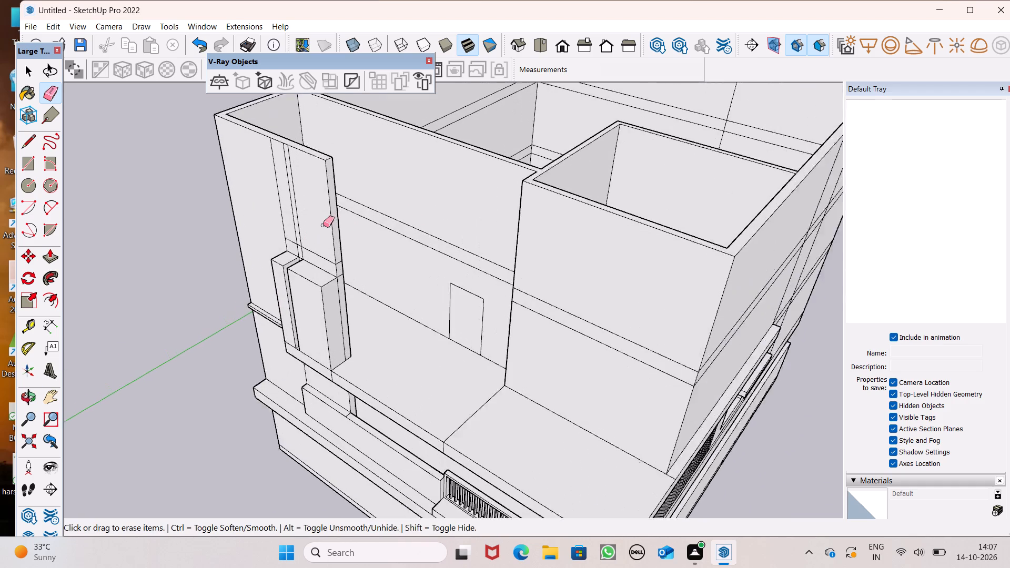
pyautogui.scroll(1, 323, 225)
pyautogui.moveTo(315, 238); pyautogui.dragTo(403, 186, button='middle')
pyautogui.scroll(1, 403, 186)
pyautogui.scroll(5, 299, 205)
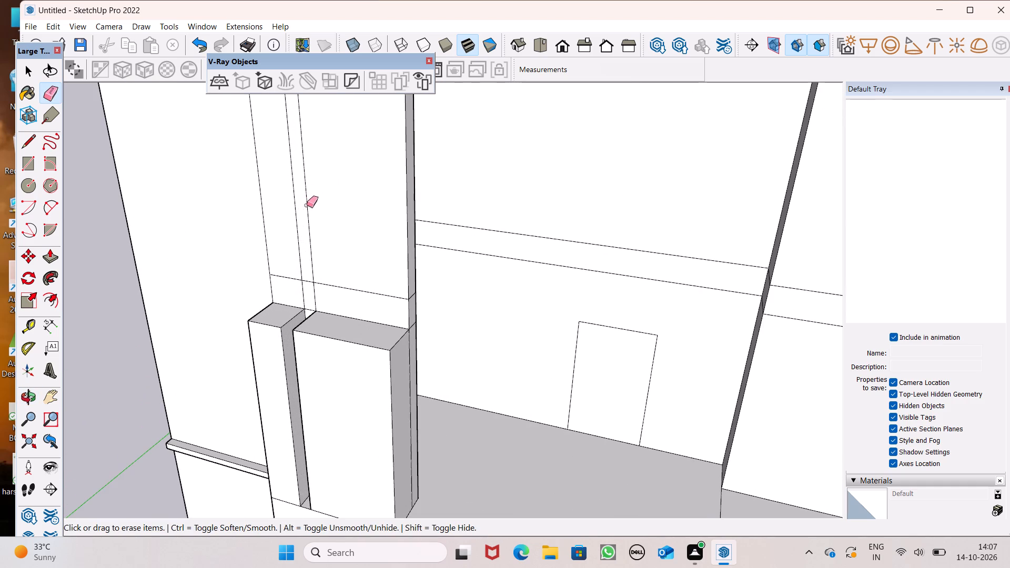
pyautogui.moveTo(317, 203); pyautogui.dragTo(259, 214)
pyautogui.moveTo(291, 250); pyautogui.dragTo(302, 276)
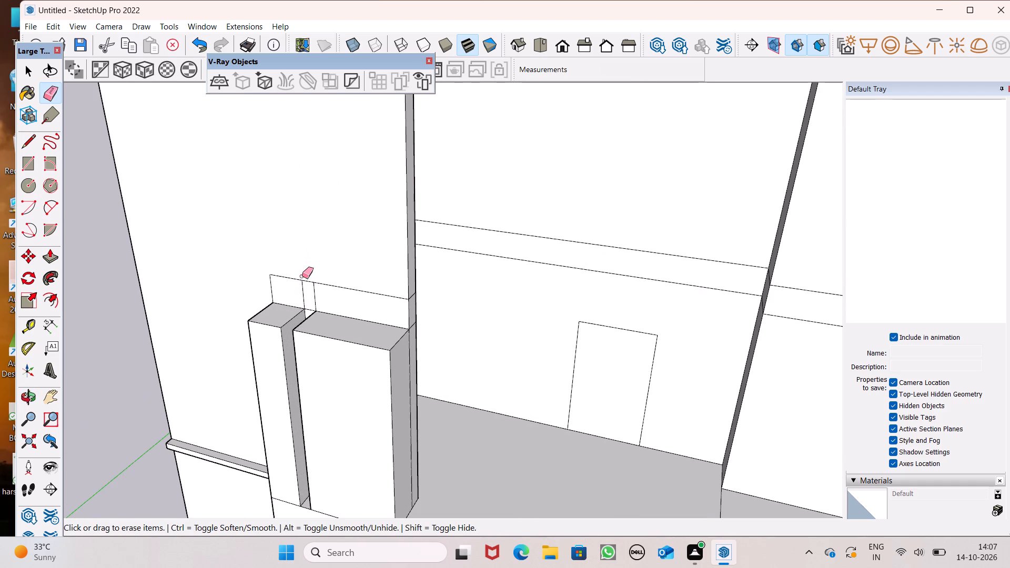
pyautogui.moveTo(302, 278); pyautogui.dragTo(300, 285)
pyautogui.moveTo(306, 288); pyautogui.dragTo(318, 289)
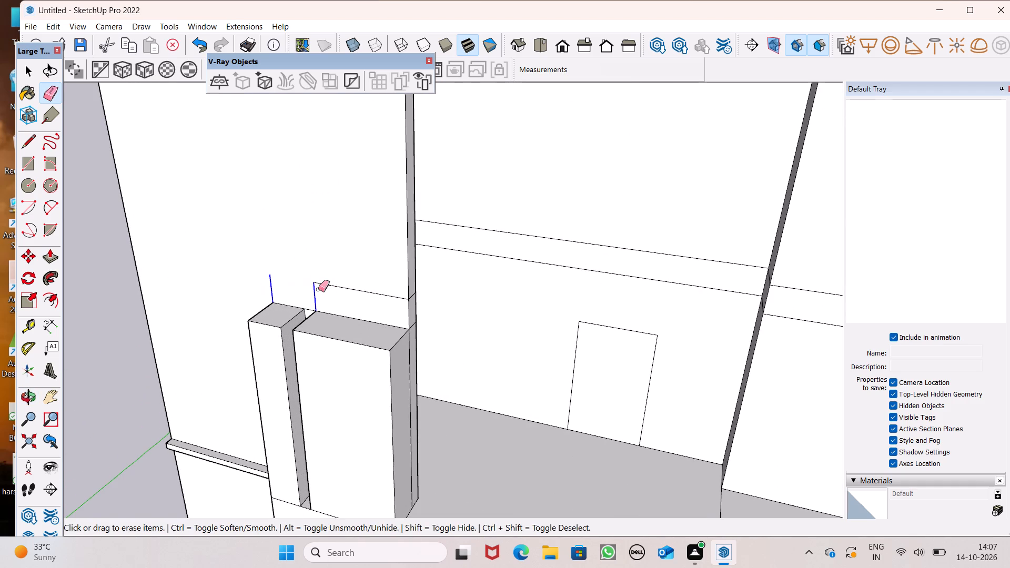
pyautogui.moveTo(318, 289); pyautogui.dragTo(352, 284)
# Draw a 1' 5" vertical line between the two horizontal seams on the recessed wall above the door outline, near the fin wall.
pyautogui.scroll(-9, 410, 273)
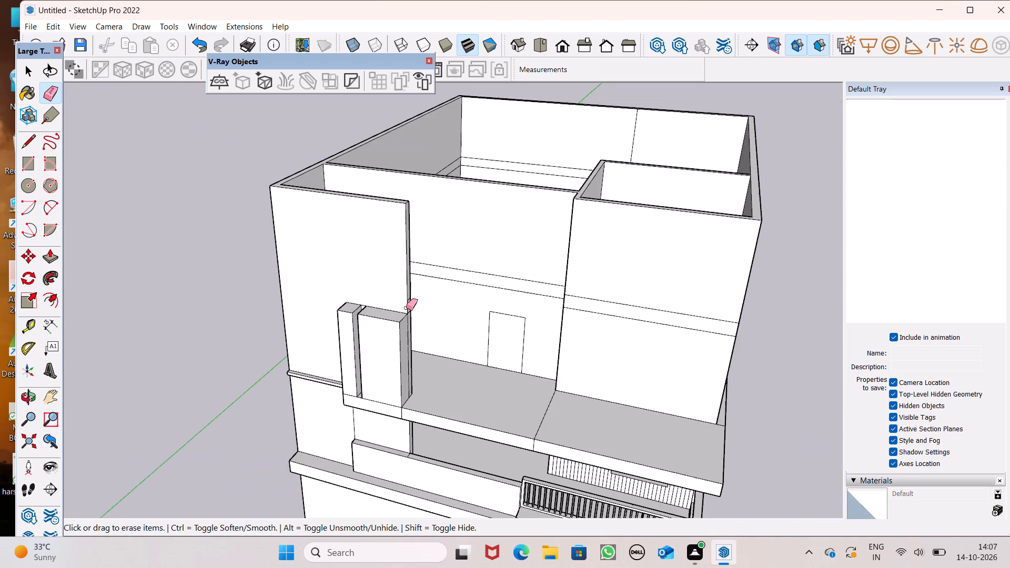
pyautogui.scroll(-4, 406, 308)
pyautogui.scroll(1, 408, 328)
pyautogui.moveTo(480, 347); pyautogui.dragTo(461, 382, button='middle')
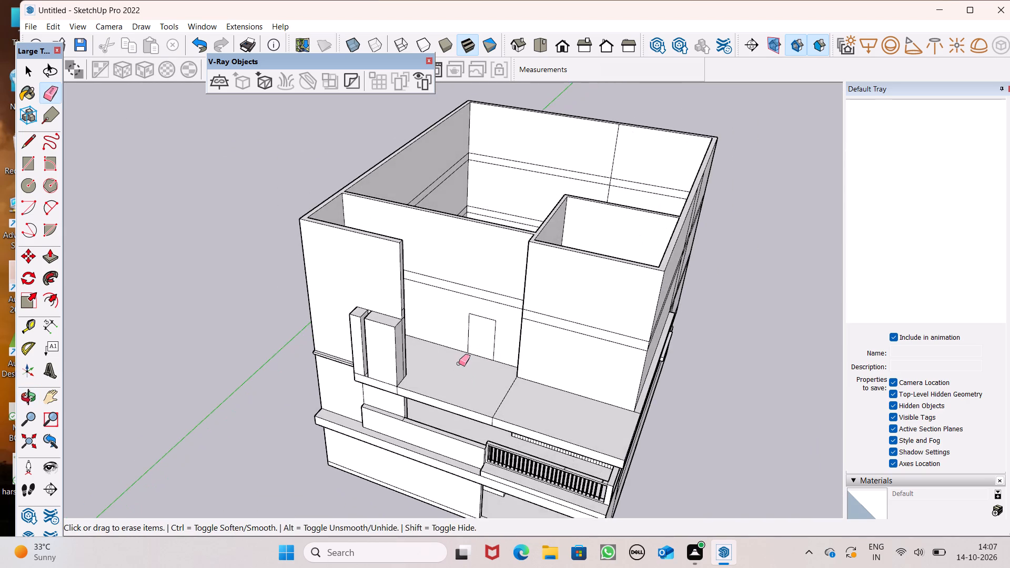
pyautogui.scroll(-5, 466, 362)
pyautogui.moveTo(475, 362); pyautogui.dragTo(401, 412, button='middle')
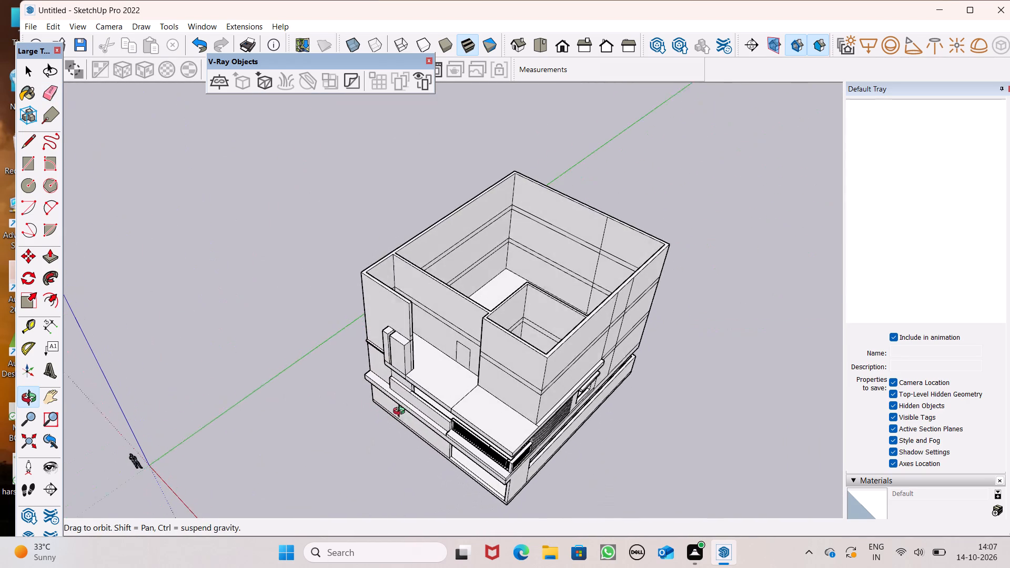
pyautogui.moveTo(401, 412); pyautogui.dragTo(405, 412, button='middle')
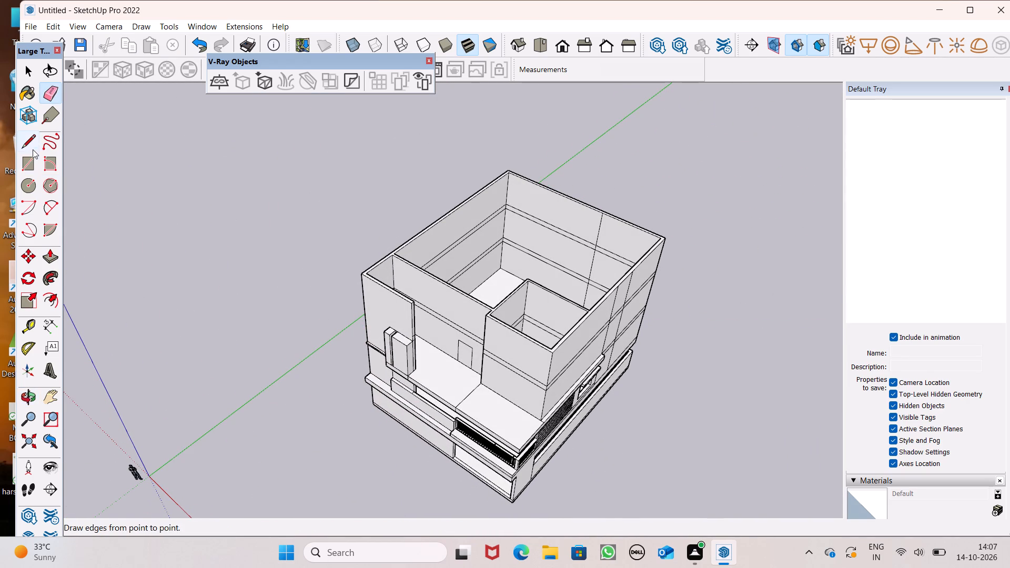
pyautogui.click(28, 143)
pyautogui.scroll(7, 482, 321)
pyautogui.scroll(7, 389, 342)
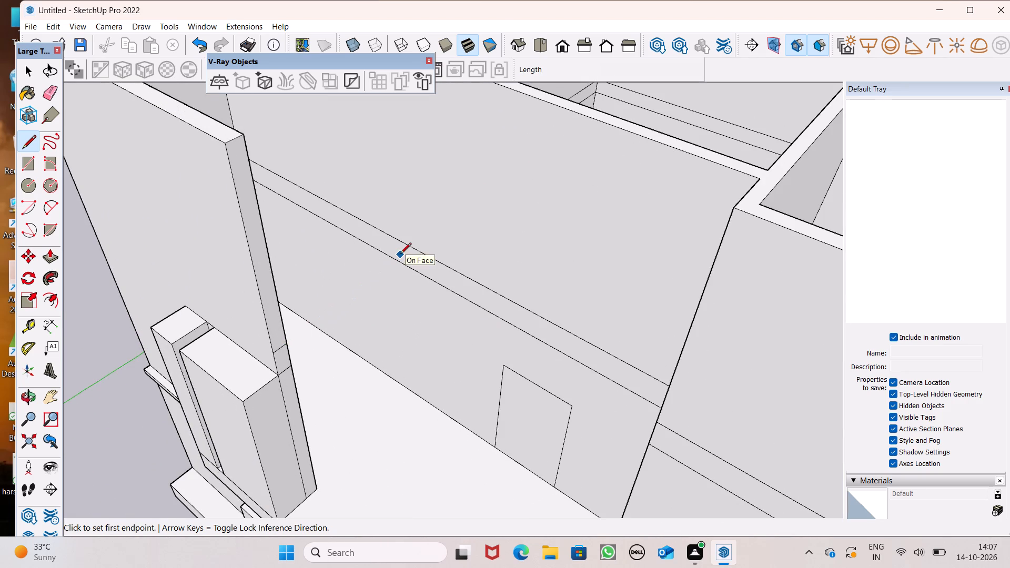
pyautogui.moveTo(411, 273); pyautogui.dragTo(573, 183, button='middle')
pyautogui.scroll(3, 458, 205)
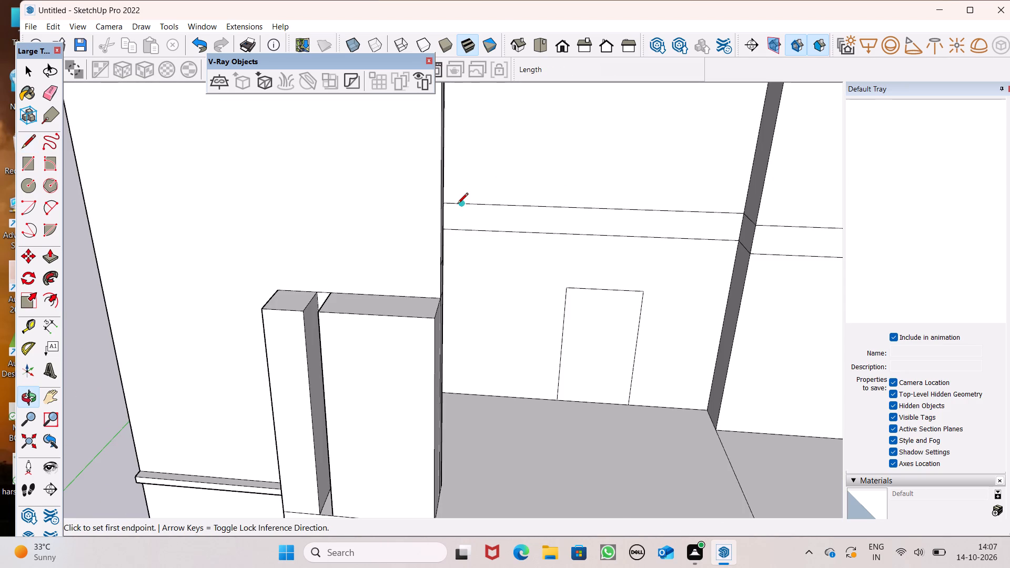
pyautogui.scroll(2, 457, 205)
pyautogui.click(463, 203)
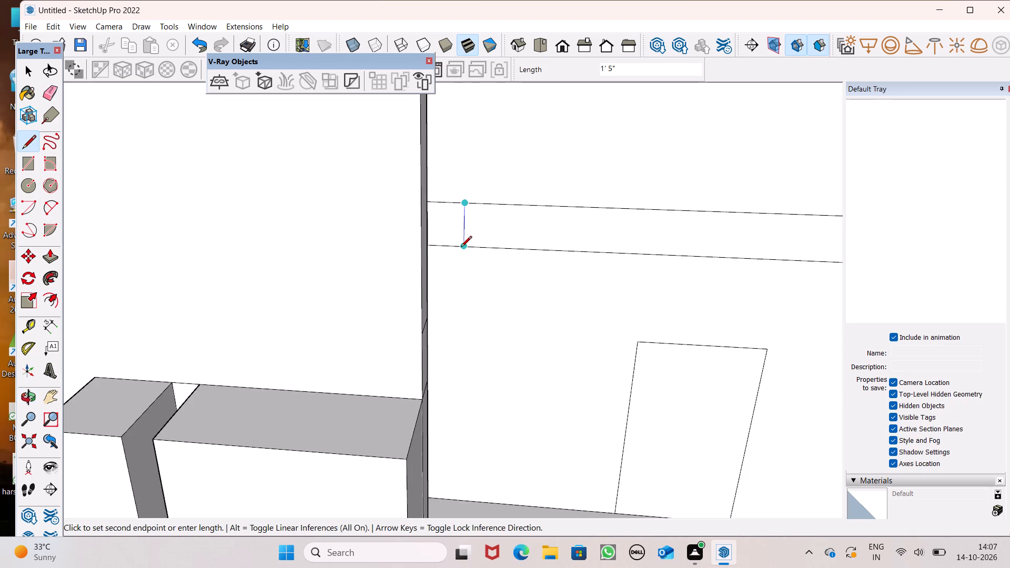
pyautogui.click(461, 248)
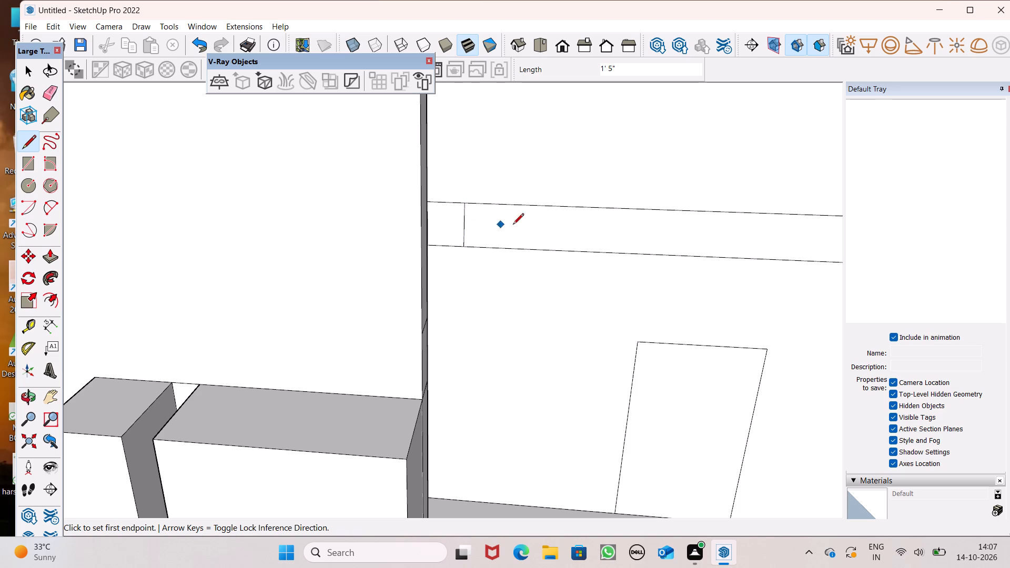
# Extrude the band face above the door outline outward about 7' 2" to form a projecting slab reaching the front wall's edge.
pyautogui.scroll(-6, 472, 278)
pyautogui.click(47, 263)
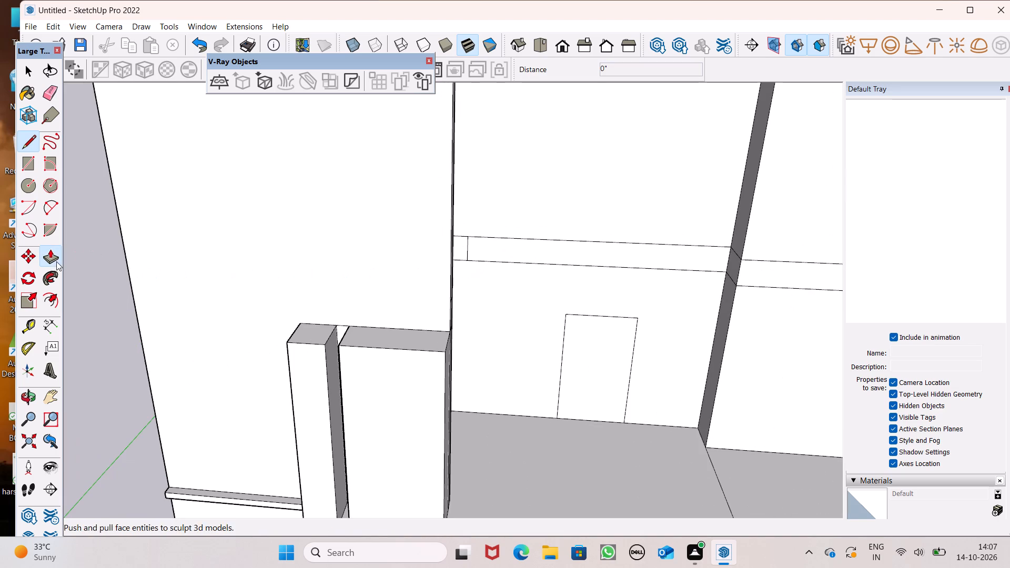
pyautogui.scroll(-5, 366, 301)
pyautogui.scroll(1, 366, 301)
pyautogui.scroll(-4, 429, 301)
pyautogui.scroll(-1, 521, 328)
pyautogui.moveTo(520, 388); pyautogui.dragTo(517, 395, button='middle')
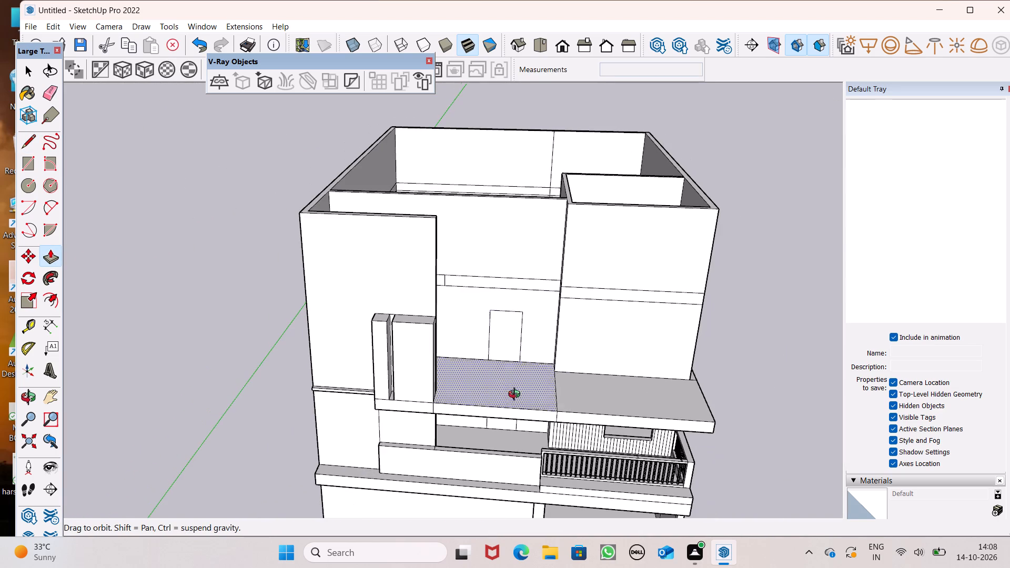
pyautogui.moveTo(517, 395); pyautogui.dragTo(507, 414, button='middle')
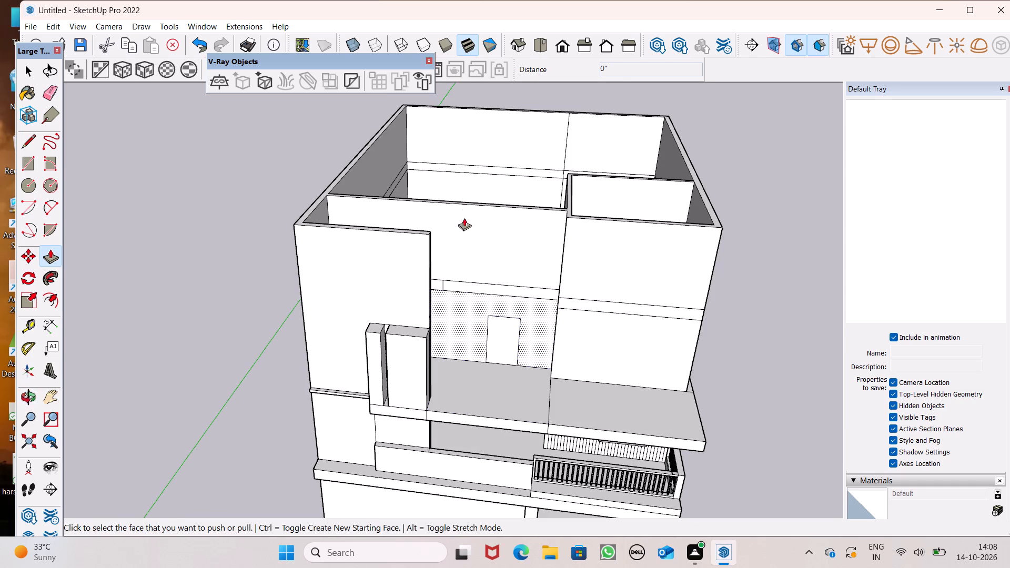
pyautogui.middleClick(458, 398)
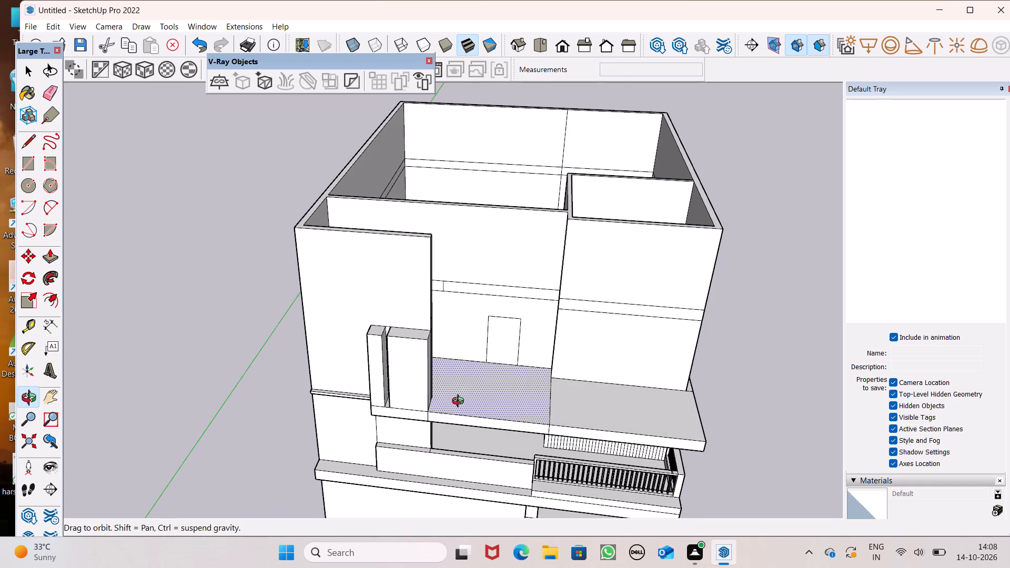
pyautogui.middleClick(460, 402)
pyautogui.middleClick(460, 402)
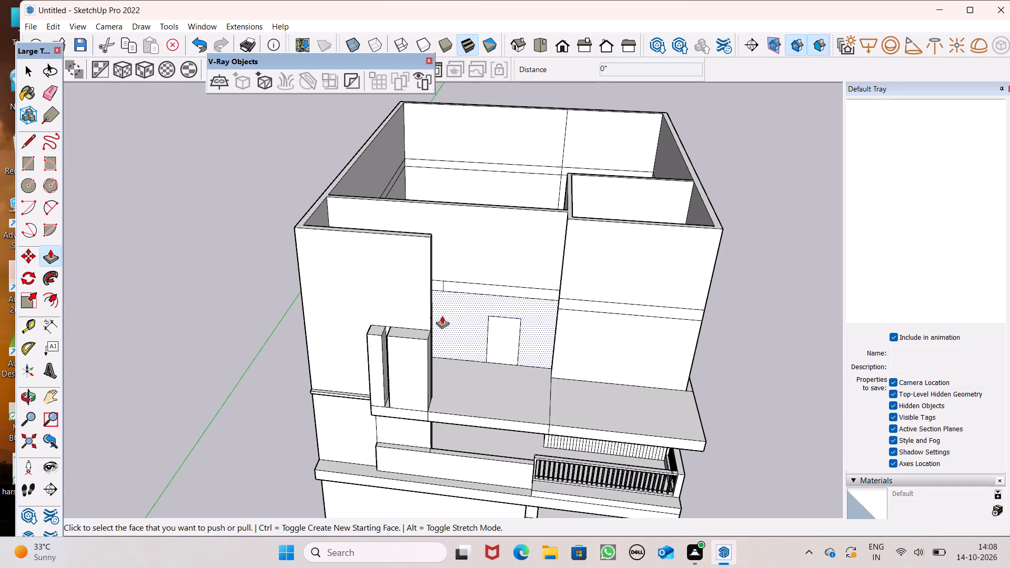
pyautogui.scroll(-1, 442, 317)
pyautogui.scroll(4, 458, 313)
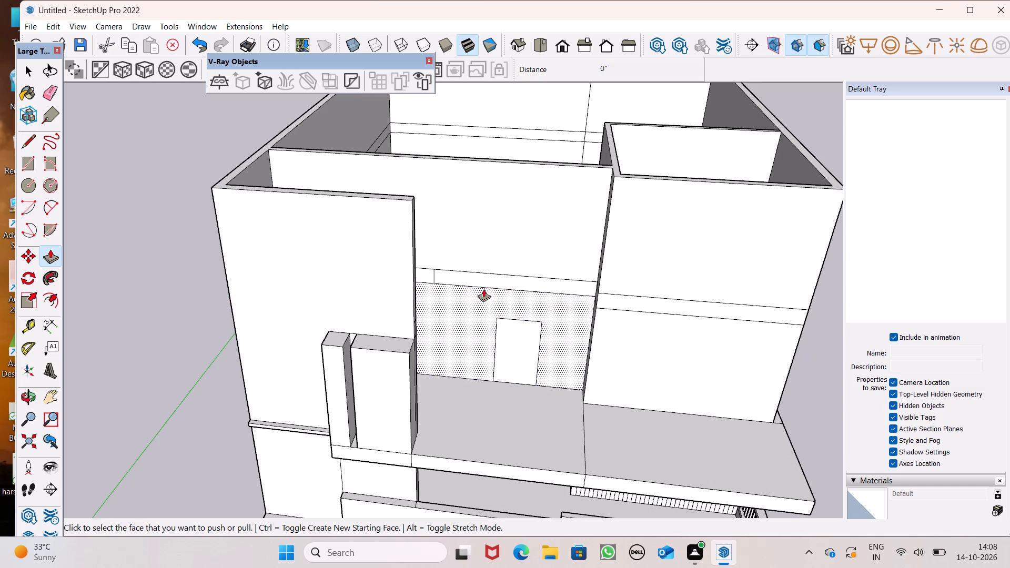
pyautogui.scroll(-3, 470, 288)
pyautogui.moveTo(470, 328); pyautogui.dragTo(446, 384, button='middle')
pyautogui.scroll(5, 448, 388)
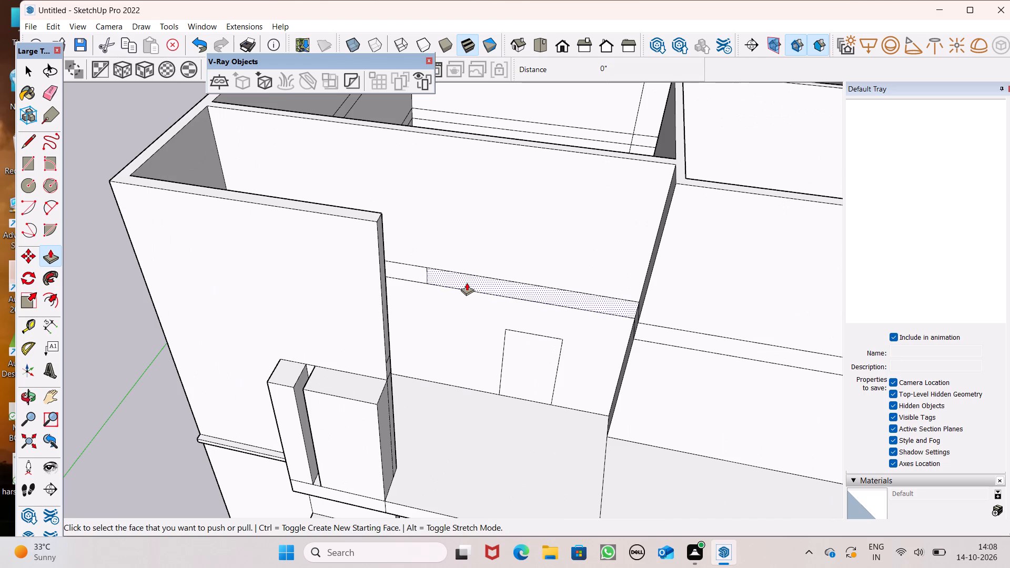
pyautogui.moveTo(467, 282); pyautogui.dragTo(383, 325)
pyautogui.moveTo(437, 295); pyautogui.dragTo(380, 326)
pyautogui.scroll(1, 479, 306)
pyautogui.scroll(-2, 479, 308)
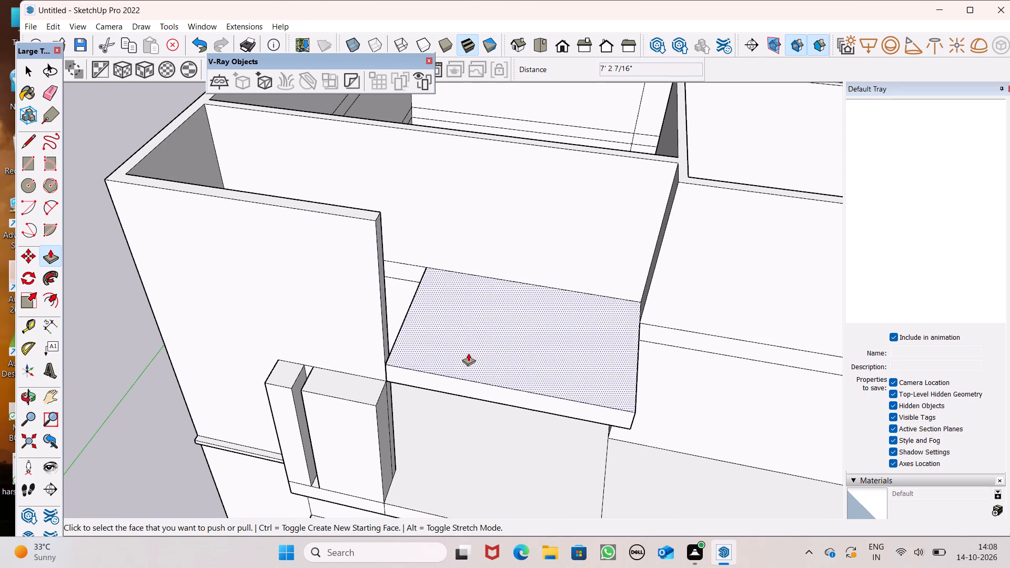
# Examine the projecting slab and its junctions with the fins and adjoining walls from the front, above and the side.
pyautogui.moveTo(468, 374); pyautogui.dragTo(538, 217, button='middle')
pyautogui.scroll(-4, 538, 217)
pyautogui.moveTo(526, 245); pyautogui.dragTo(512, 287, button='middle')
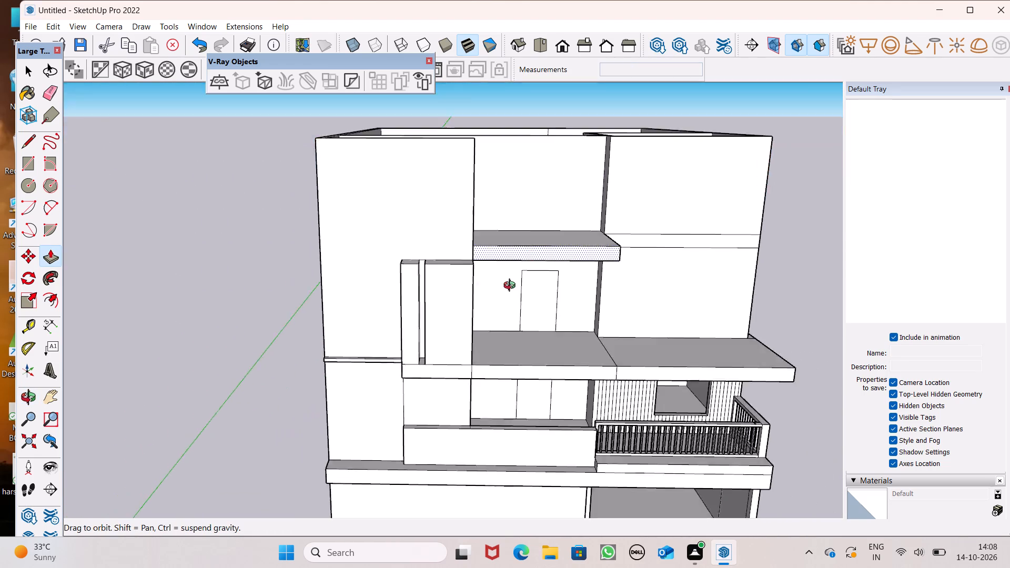
pyautogui.moveTo(512, 287); pyautogui.dragTo(119, 433, button='middle')
pyautogui.scroll(1, 513, 286)
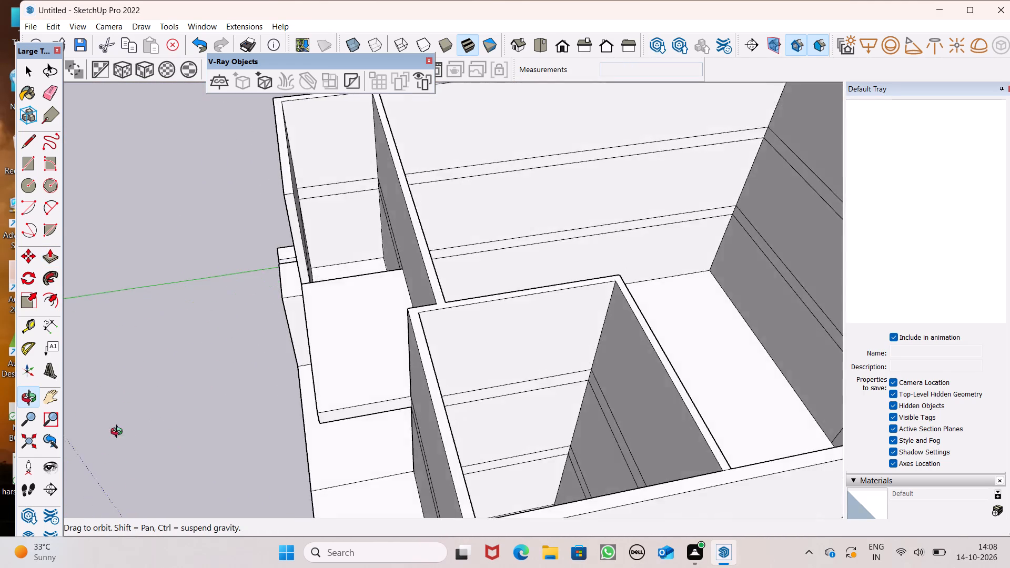
pyautogui.moveTo(119, 433); pyautogui.dragTo(236, 415, button='middle')
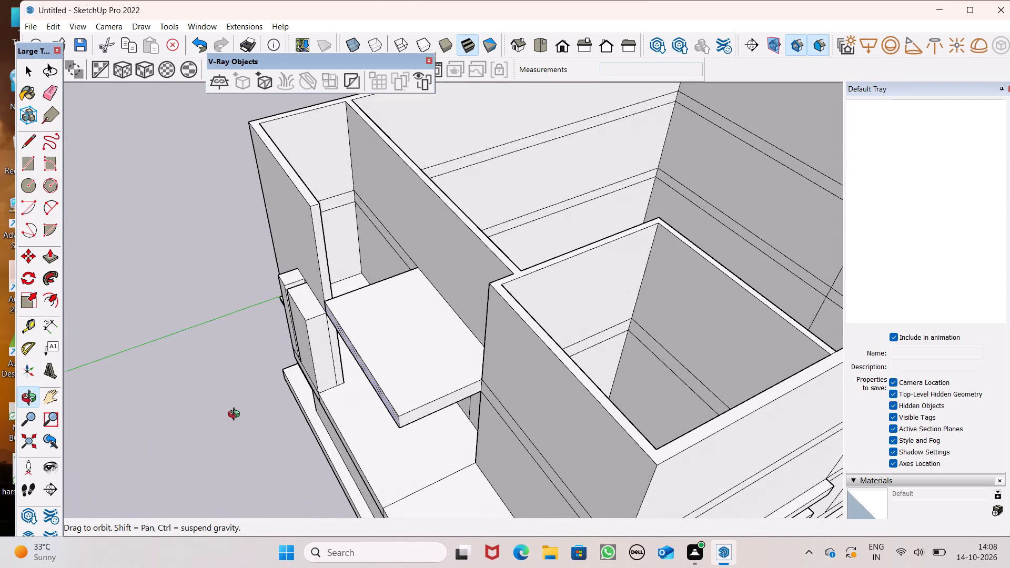
pyautogui.moveTo(236, 415); pyautogui.dragTo(493, 326, button='middle')
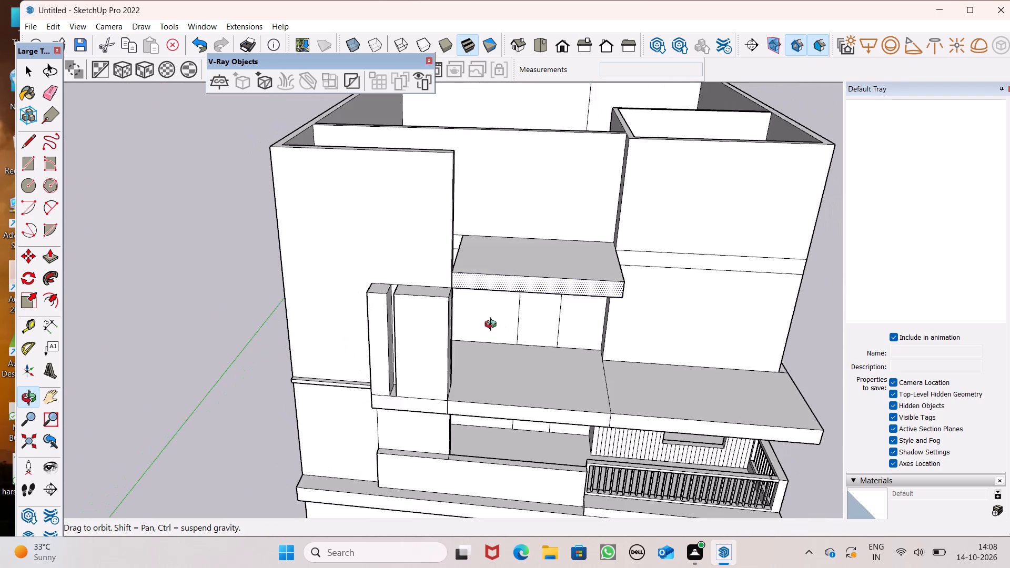
pyautogui.moveTo(493, 326); pyautogui.dragTo(513, 316, button='middle')
pyautogui.scroll(-2, 494, 287)
pyautogui.moveTo(481, 308); pyautogui.dragTo(479, 280, button='middle')
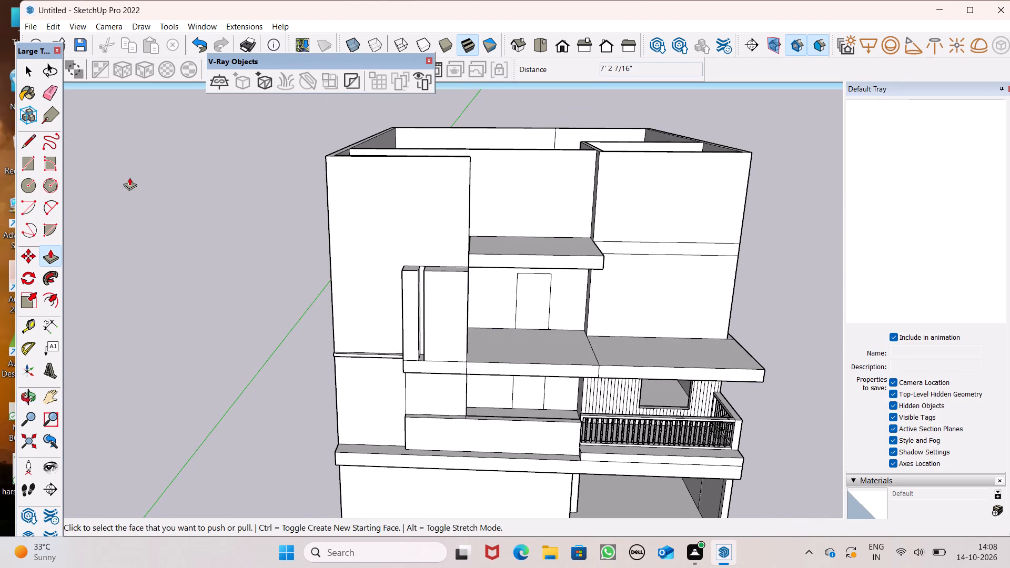
pyautogui.moveTo(475, 231); pyautogui.dragTo(420, 388, button='middle')
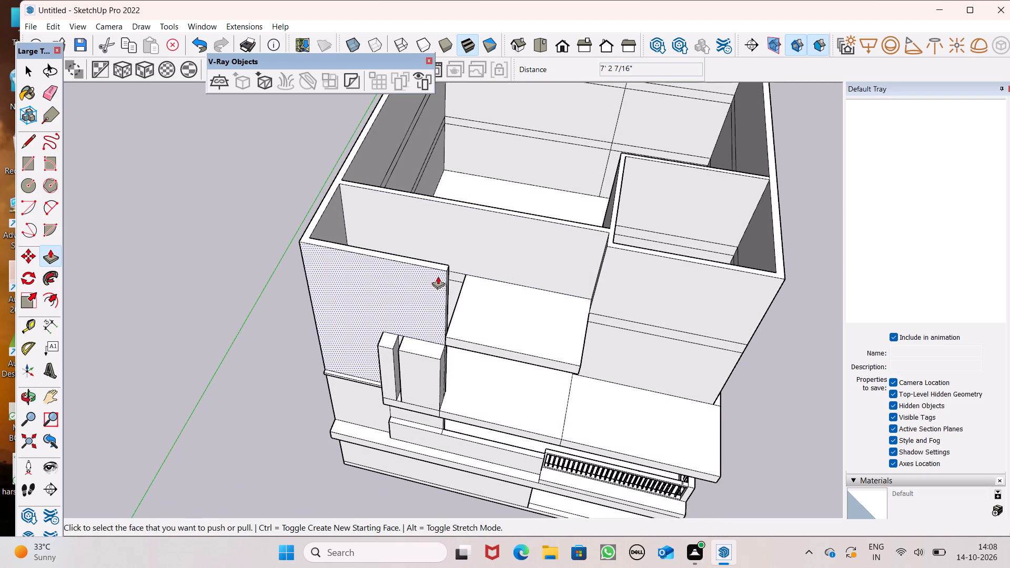
pyautogui.scroll(1, 452, 258)
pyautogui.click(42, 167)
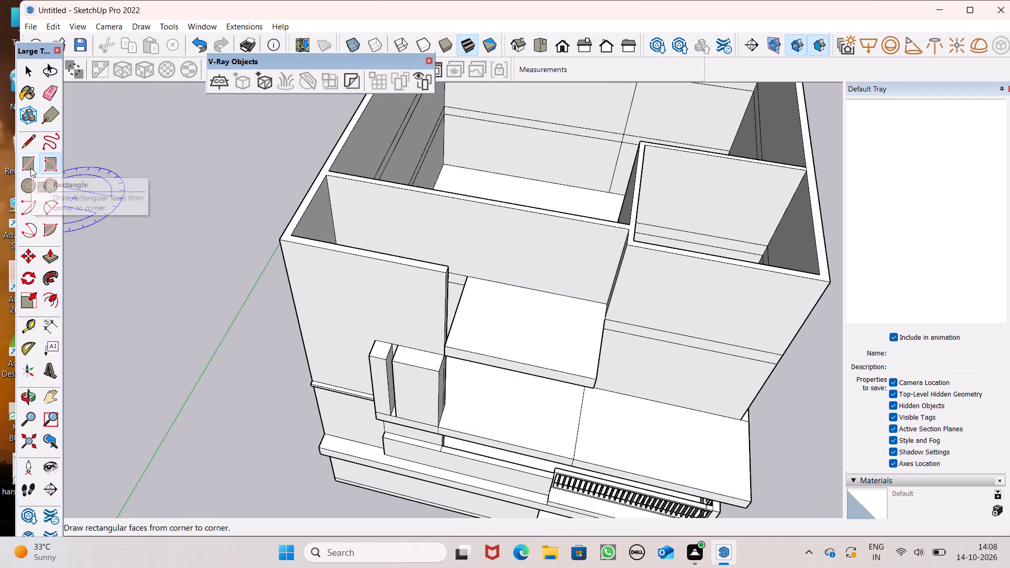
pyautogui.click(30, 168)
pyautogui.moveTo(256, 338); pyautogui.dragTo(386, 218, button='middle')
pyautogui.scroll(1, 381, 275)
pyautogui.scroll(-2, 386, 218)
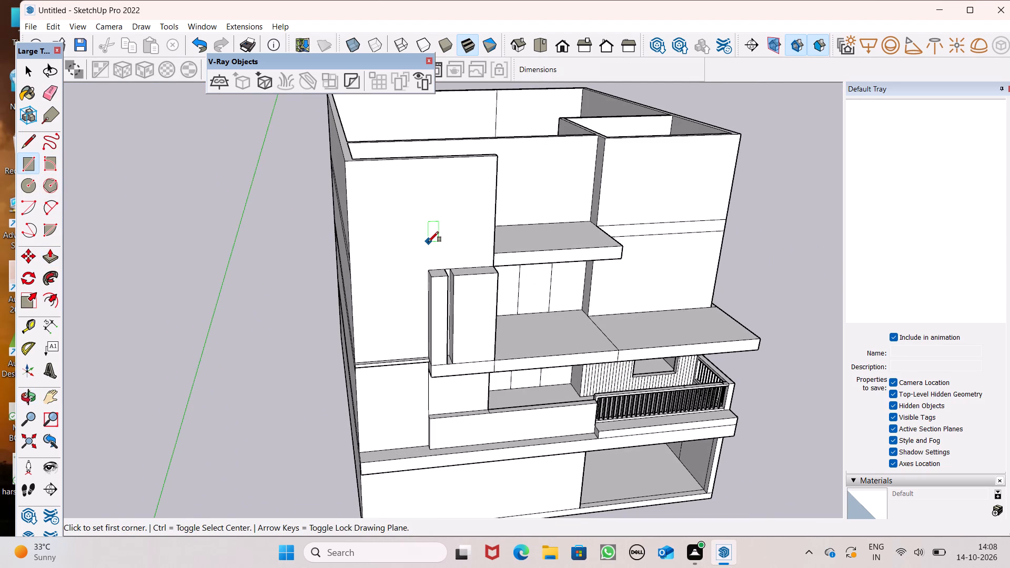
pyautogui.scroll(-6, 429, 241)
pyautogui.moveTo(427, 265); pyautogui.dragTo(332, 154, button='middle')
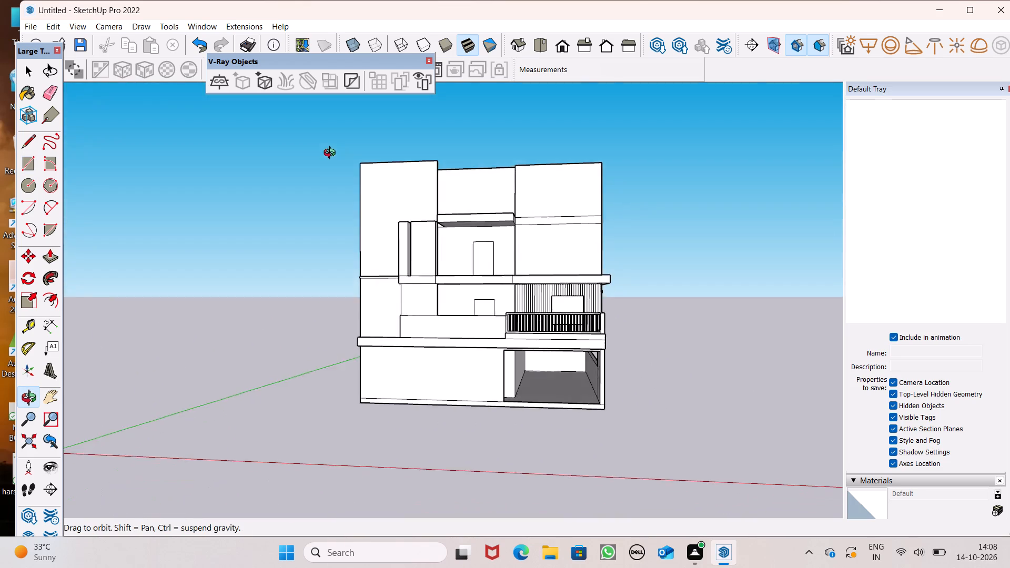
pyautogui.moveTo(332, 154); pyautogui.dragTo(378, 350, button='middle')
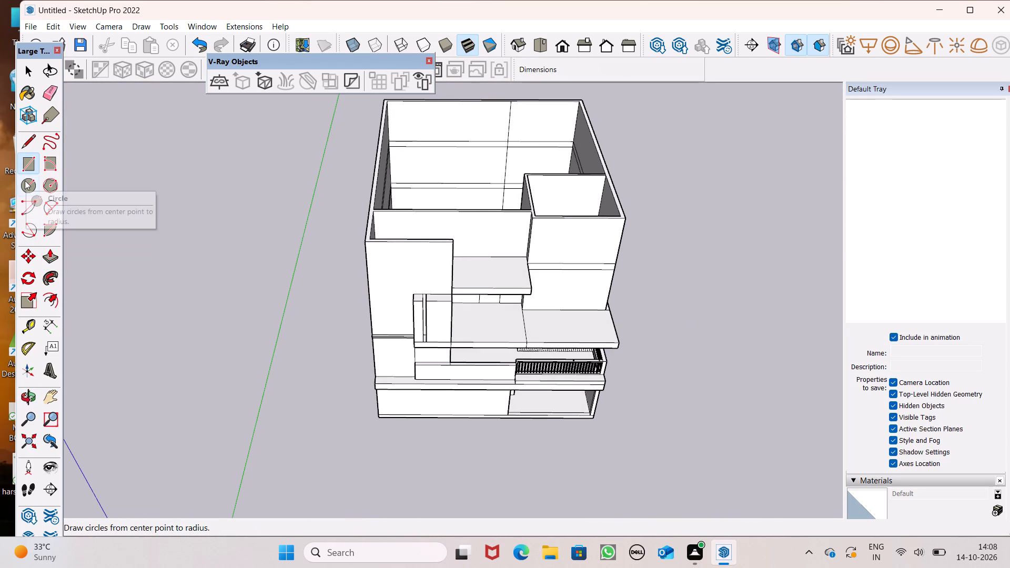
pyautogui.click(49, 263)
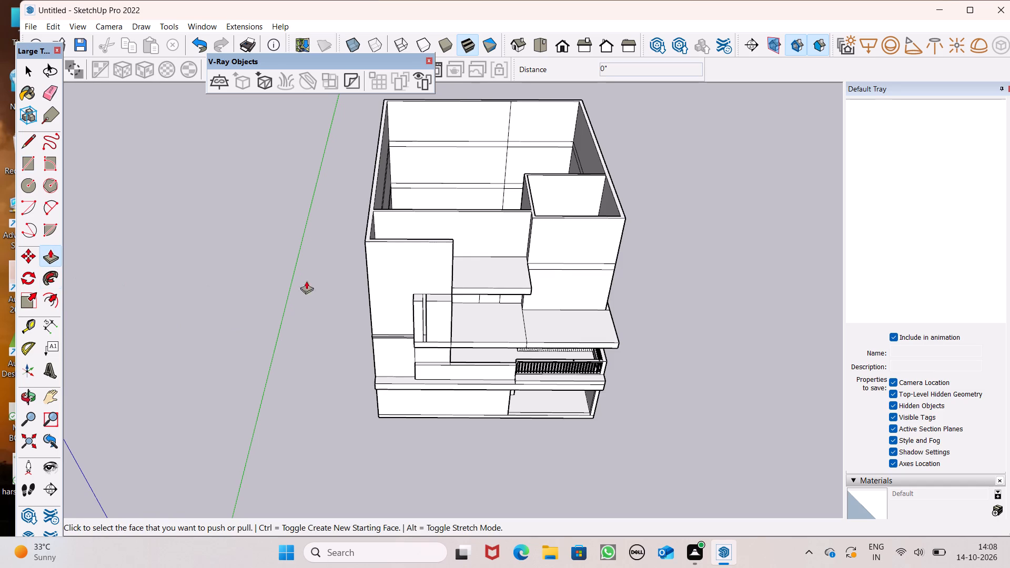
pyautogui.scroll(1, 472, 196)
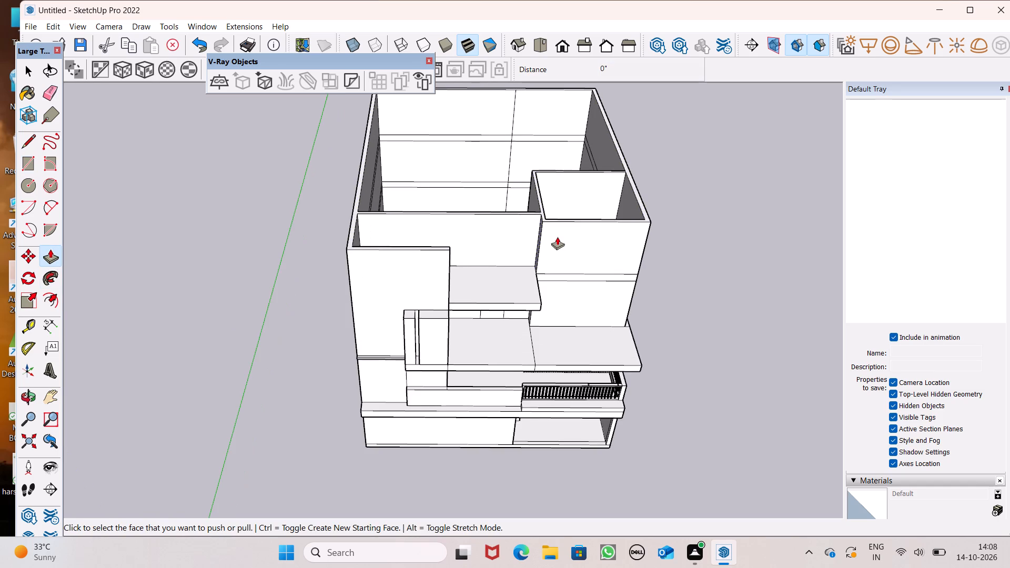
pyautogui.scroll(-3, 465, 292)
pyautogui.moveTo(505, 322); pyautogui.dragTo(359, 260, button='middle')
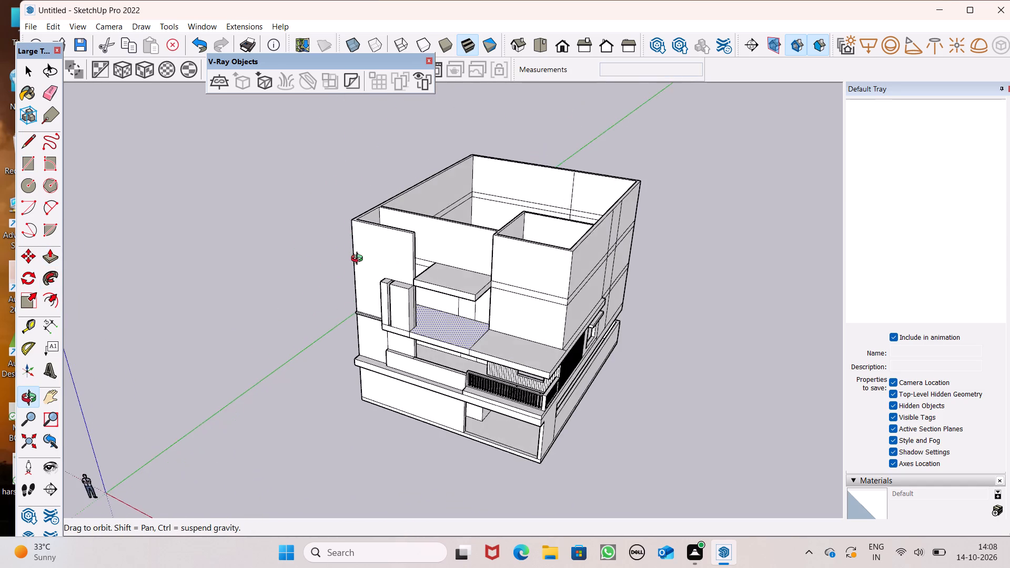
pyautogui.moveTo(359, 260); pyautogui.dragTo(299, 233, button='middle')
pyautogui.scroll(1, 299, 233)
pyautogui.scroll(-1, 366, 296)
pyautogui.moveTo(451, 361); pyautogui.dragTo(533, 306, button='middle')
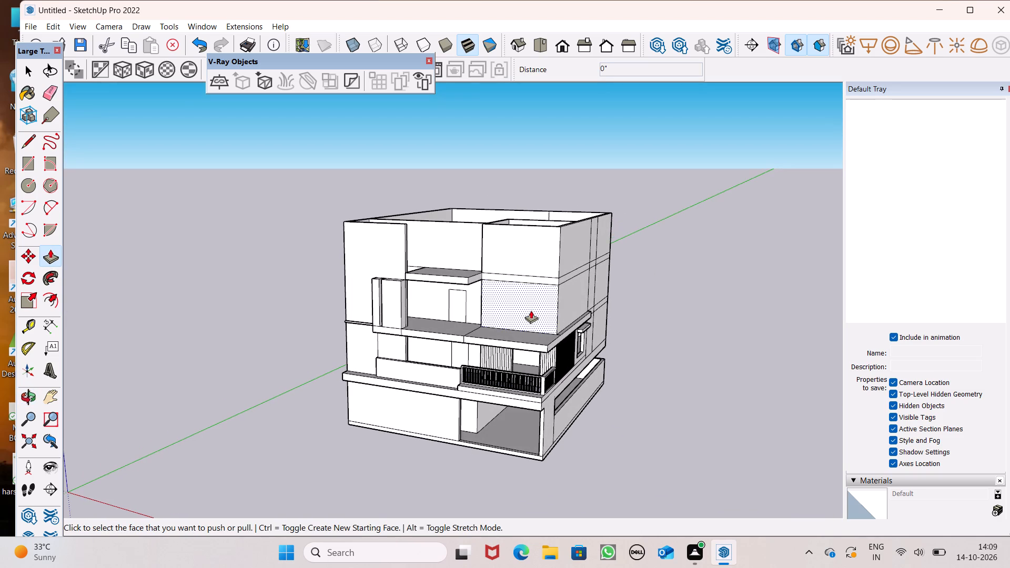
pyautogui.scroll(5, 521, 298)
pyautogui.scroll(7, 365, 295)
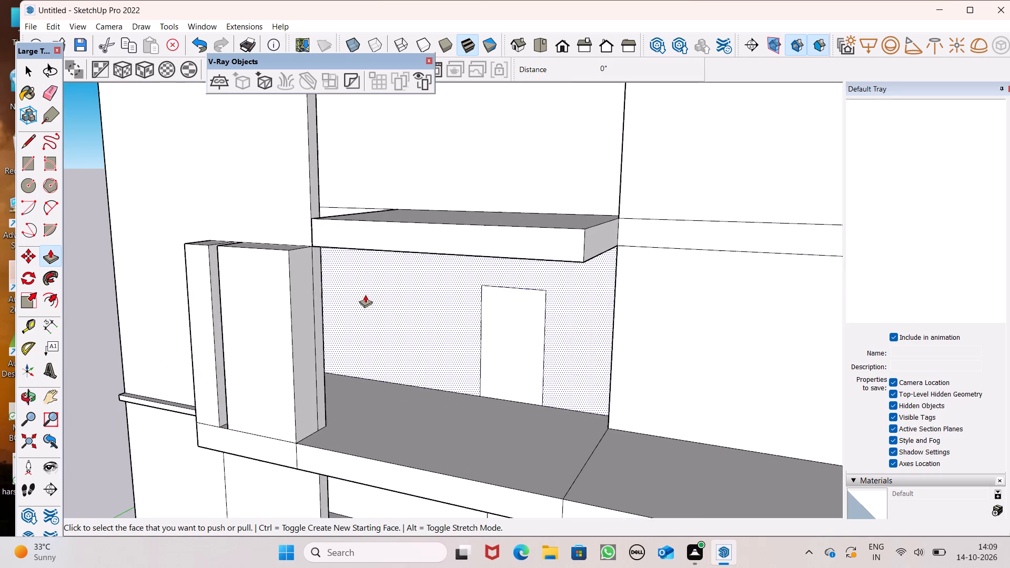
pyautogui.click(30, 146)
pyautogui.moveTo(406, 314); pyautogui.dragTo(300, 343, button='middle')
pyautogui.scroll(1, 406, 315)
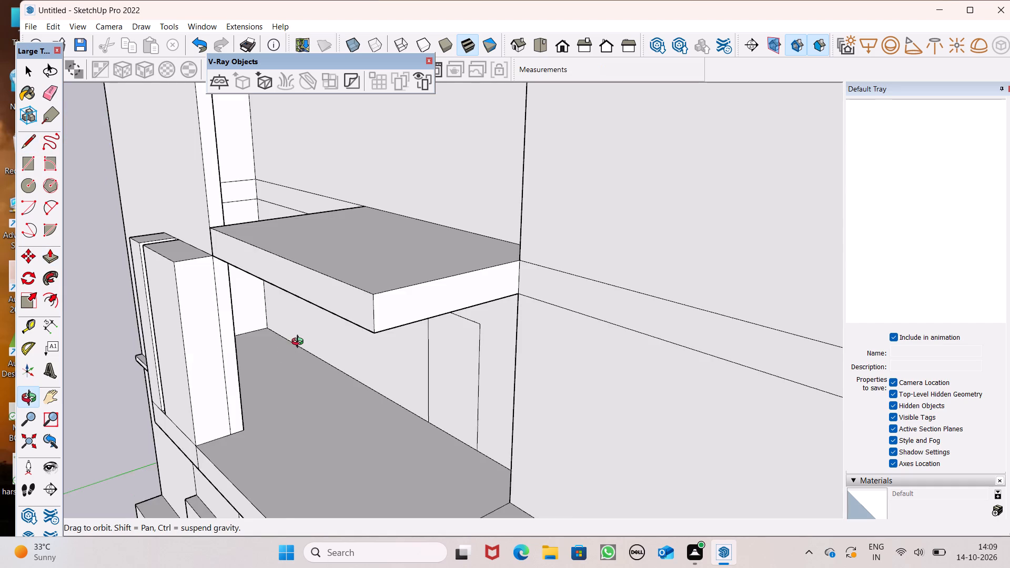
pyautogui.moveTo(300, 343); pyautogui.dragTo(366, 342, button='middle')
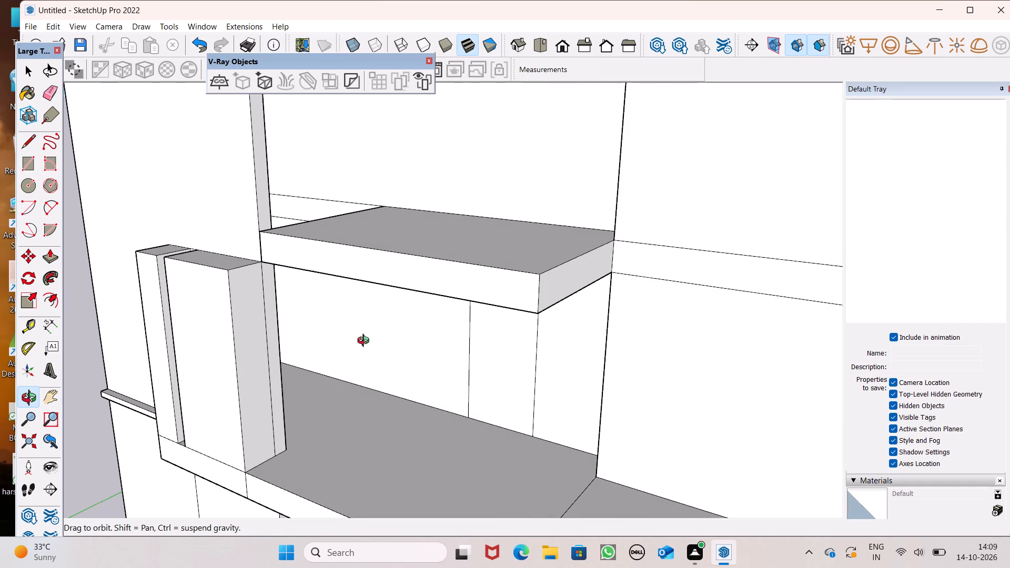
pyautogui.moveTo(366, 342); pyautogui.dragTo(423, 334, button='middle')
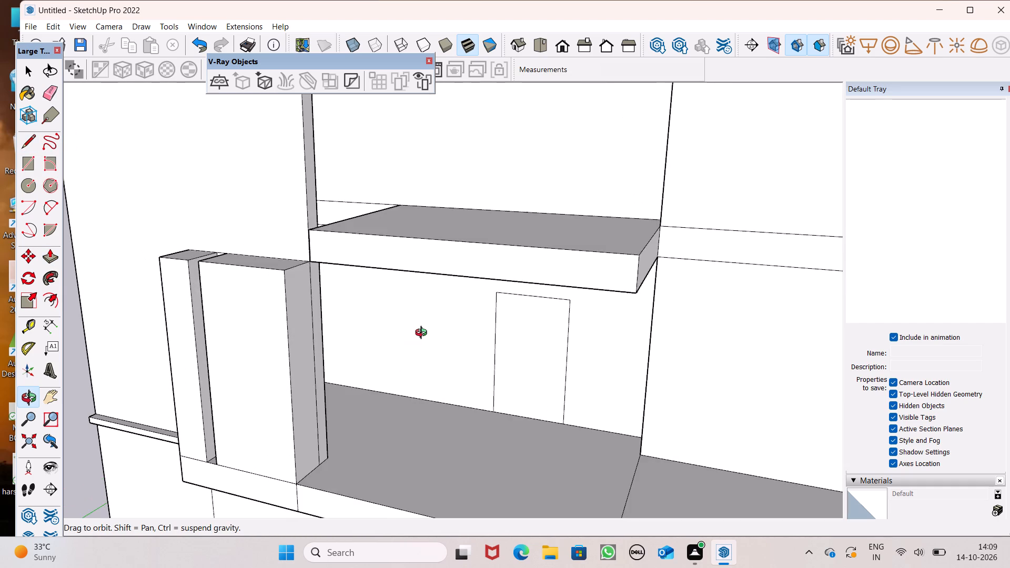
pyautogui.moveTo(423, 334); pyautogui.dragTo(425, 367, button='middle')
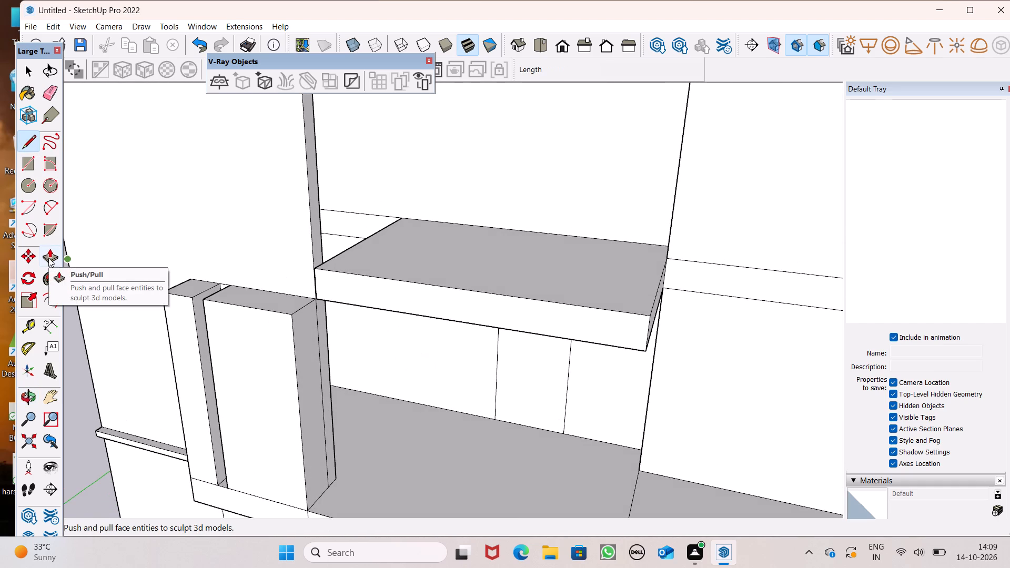
# Raise the tops of both vertical fins by 1' 5", level with the projecting slab's upper face.
pyautogui.click(48, 258)
pyautogui.moveTo(247, 337); pyautogui.dragTo(347, 386, button='middle')
pyautogui.scroll(1, 357, 371)
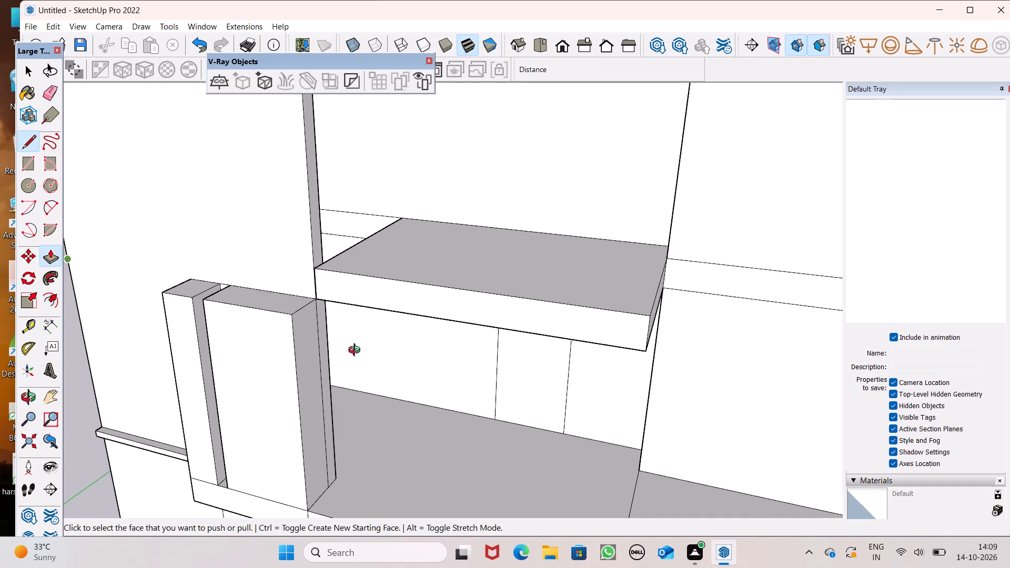
pyautogui.moveTo(361, 358); pyautogui.dragTo(362, 354)
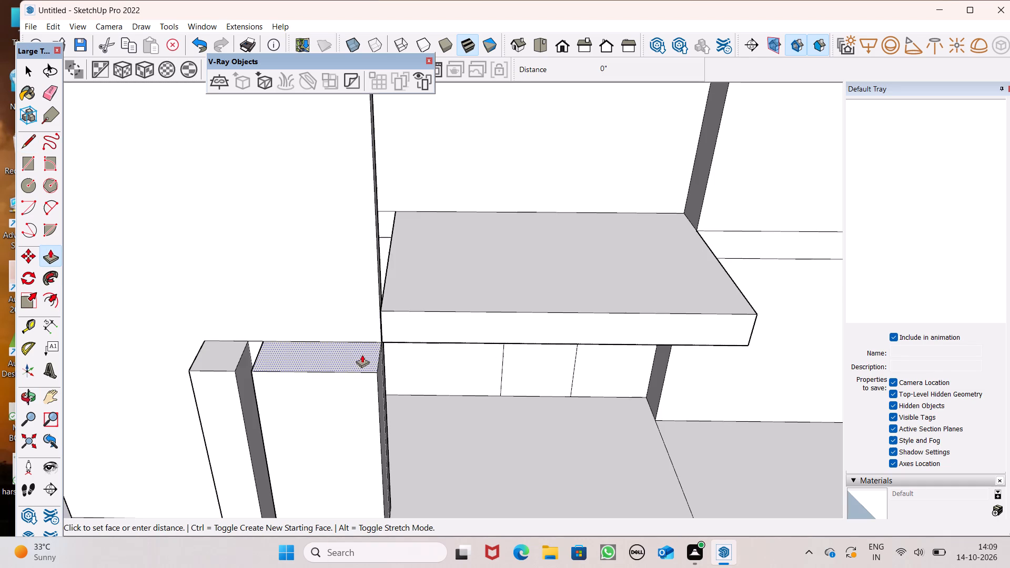
pyautogui.moveTo(362, 354); pyautogui.dragTo(401, 311)
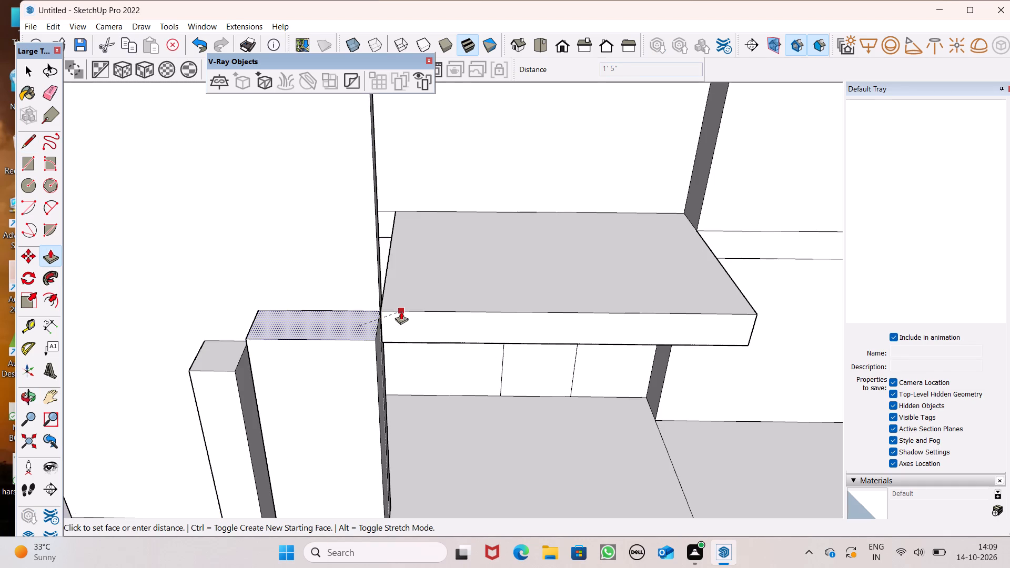
pyautogui.moveTo(401, 311); pyautogui.dragTo(402, 311)
pyautogui.moveTo(216, 353); pyautogui.dragTo(308, 336)
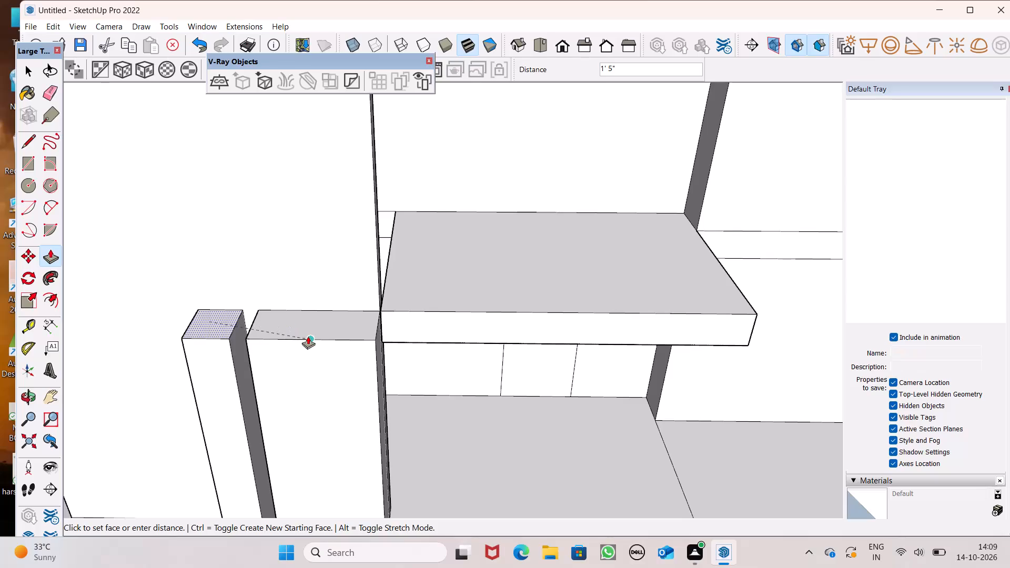
pyautogui.moveTo(308, 336); pyautogui.dragTo(308, 336)
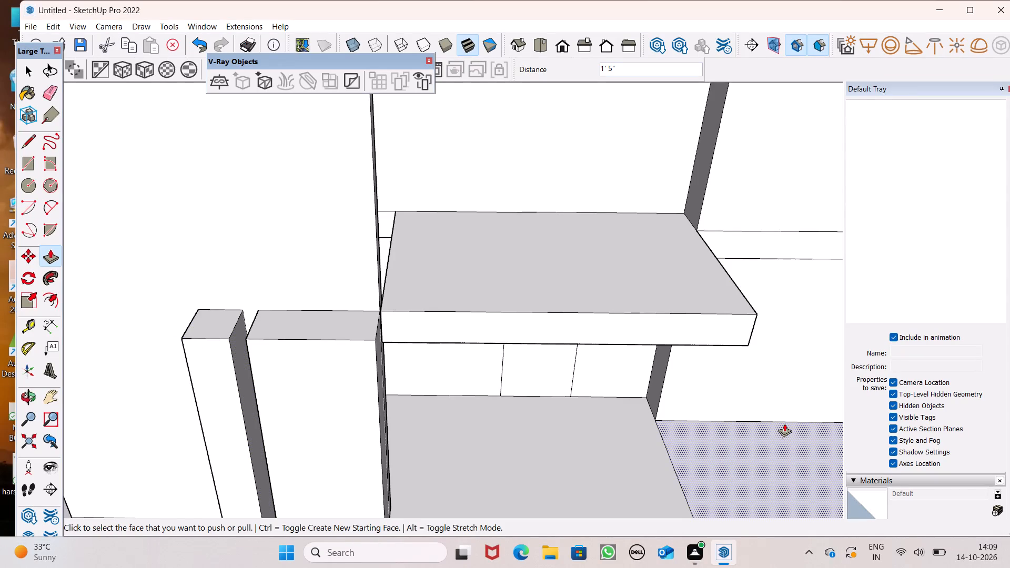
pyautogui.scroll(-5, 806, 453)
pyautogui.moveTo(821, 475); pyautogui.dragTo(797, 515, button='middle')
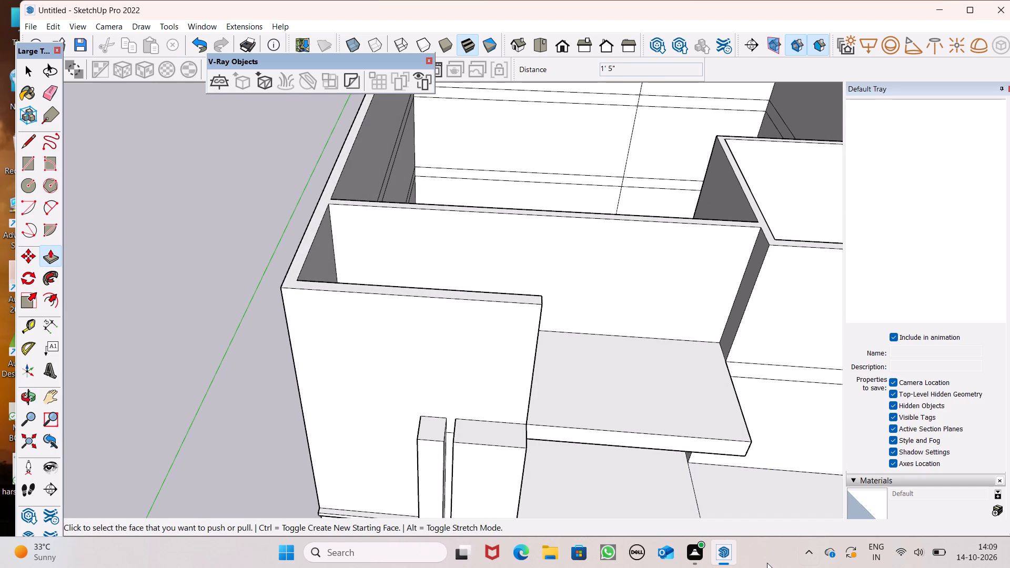
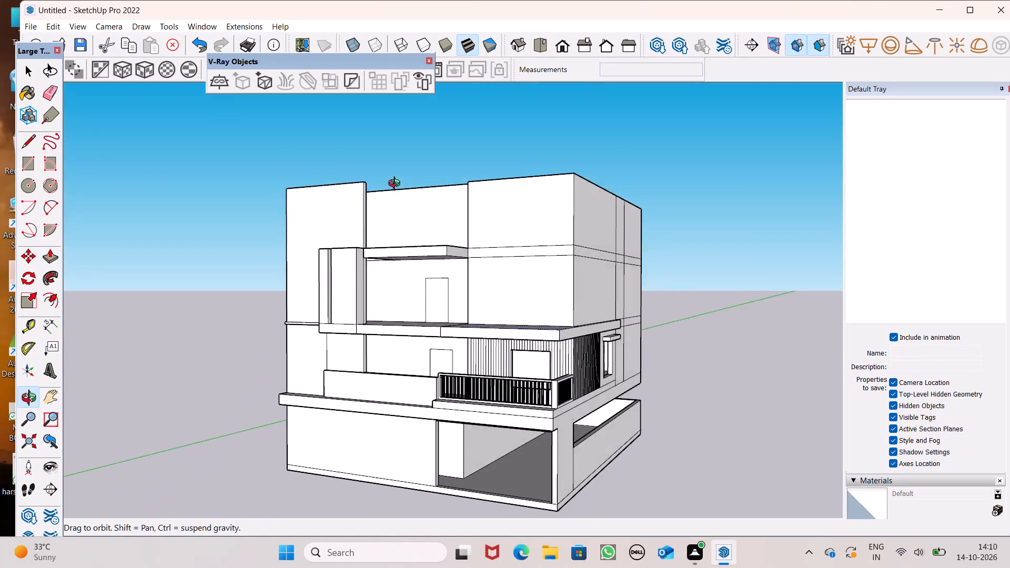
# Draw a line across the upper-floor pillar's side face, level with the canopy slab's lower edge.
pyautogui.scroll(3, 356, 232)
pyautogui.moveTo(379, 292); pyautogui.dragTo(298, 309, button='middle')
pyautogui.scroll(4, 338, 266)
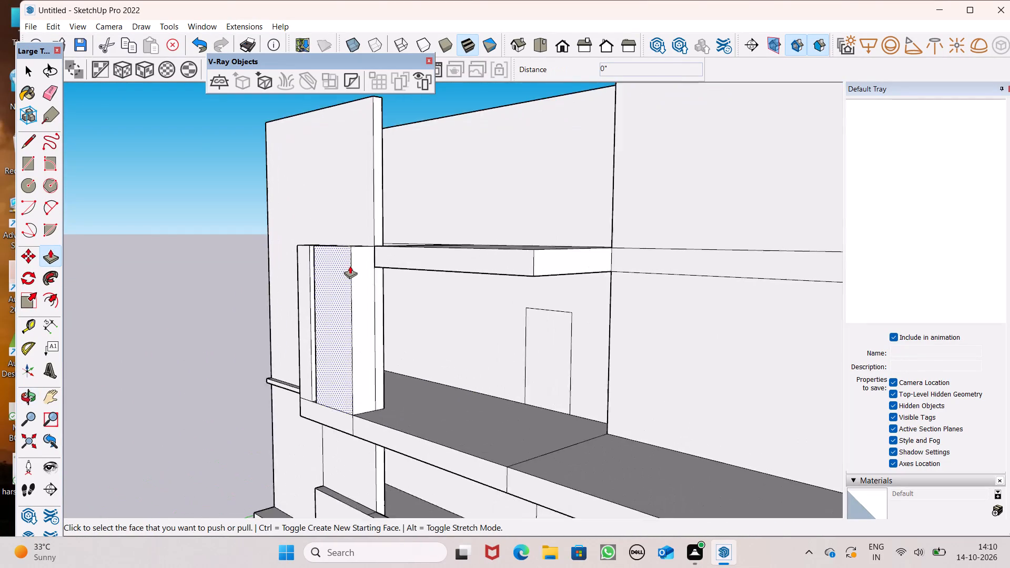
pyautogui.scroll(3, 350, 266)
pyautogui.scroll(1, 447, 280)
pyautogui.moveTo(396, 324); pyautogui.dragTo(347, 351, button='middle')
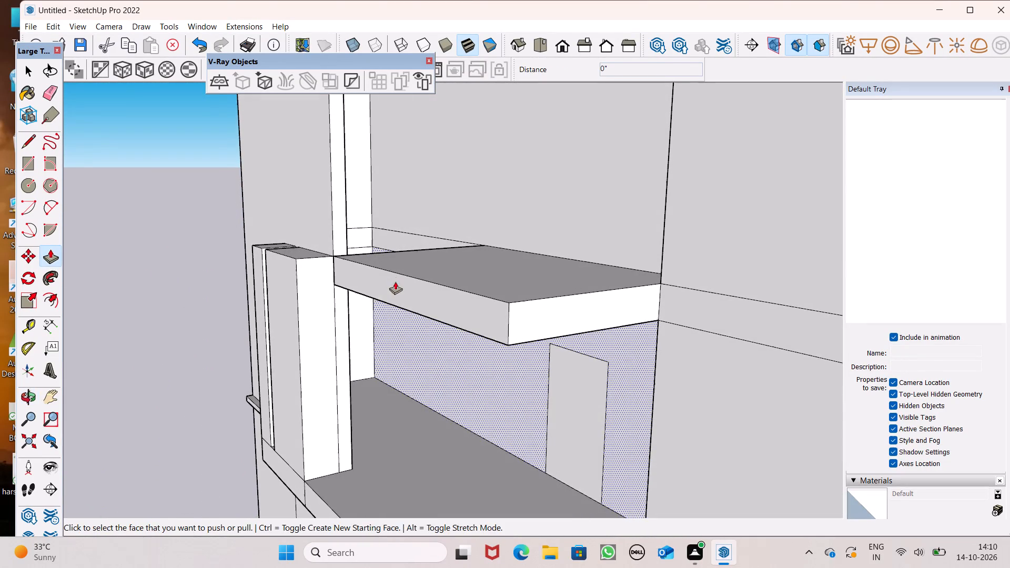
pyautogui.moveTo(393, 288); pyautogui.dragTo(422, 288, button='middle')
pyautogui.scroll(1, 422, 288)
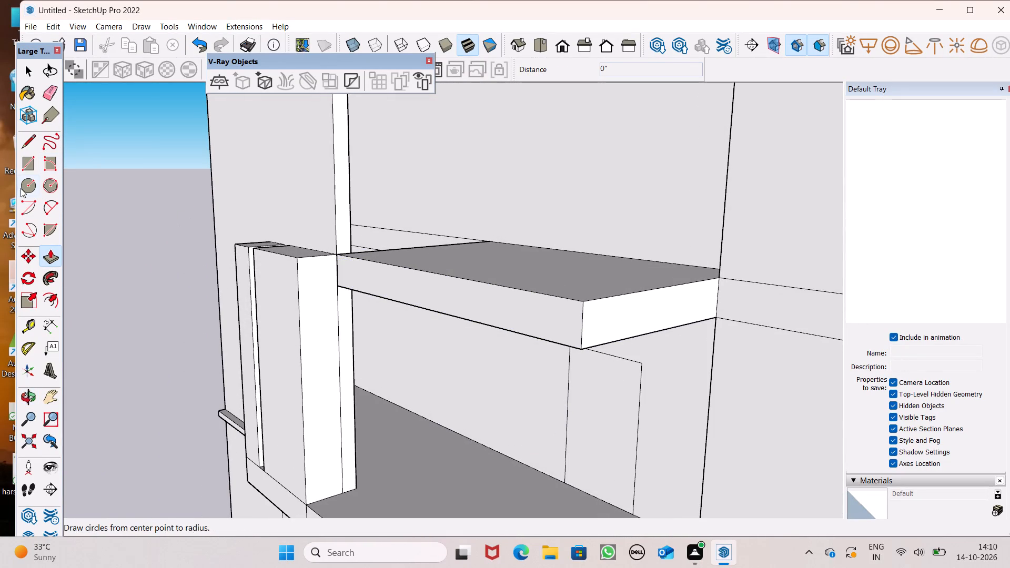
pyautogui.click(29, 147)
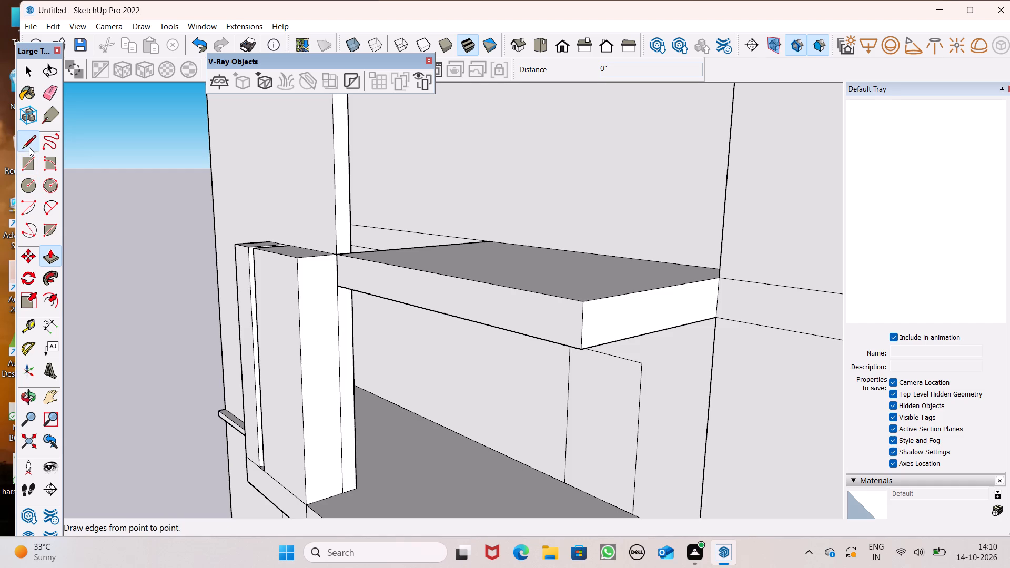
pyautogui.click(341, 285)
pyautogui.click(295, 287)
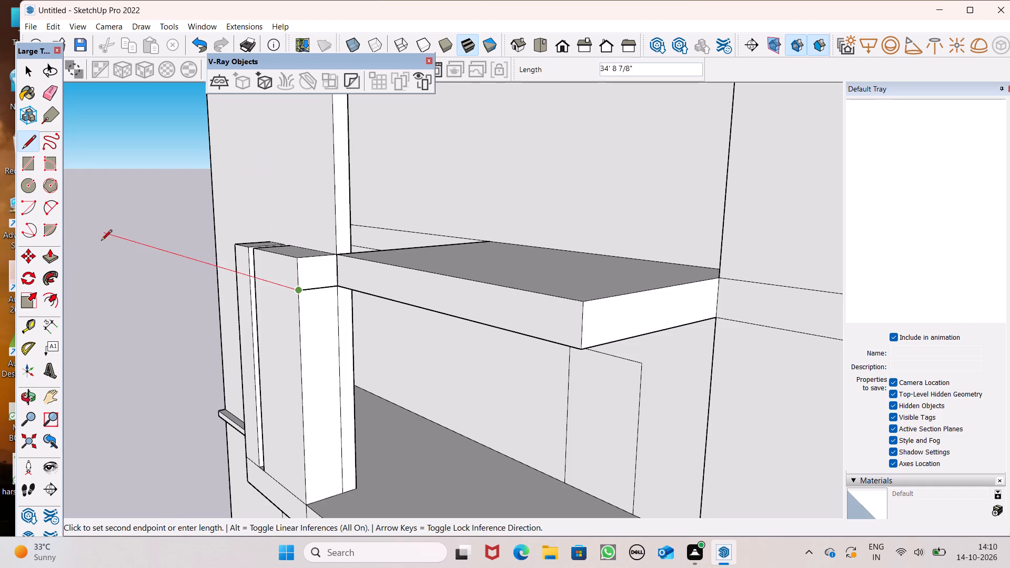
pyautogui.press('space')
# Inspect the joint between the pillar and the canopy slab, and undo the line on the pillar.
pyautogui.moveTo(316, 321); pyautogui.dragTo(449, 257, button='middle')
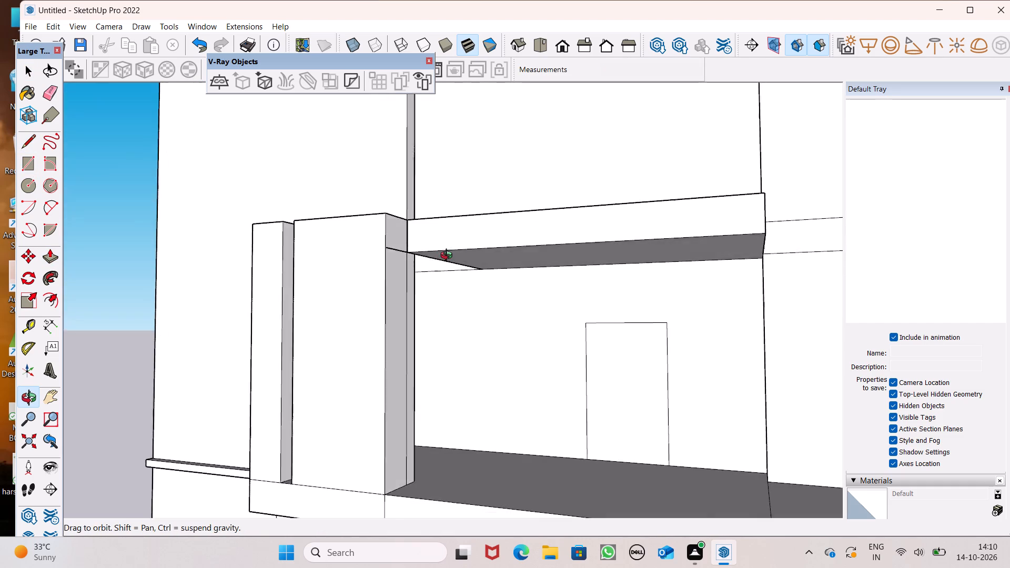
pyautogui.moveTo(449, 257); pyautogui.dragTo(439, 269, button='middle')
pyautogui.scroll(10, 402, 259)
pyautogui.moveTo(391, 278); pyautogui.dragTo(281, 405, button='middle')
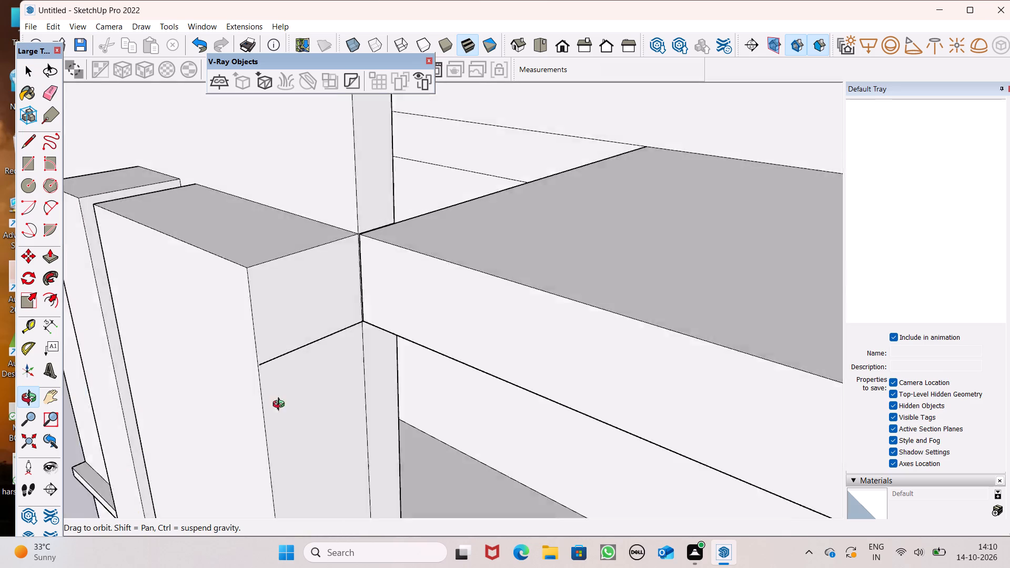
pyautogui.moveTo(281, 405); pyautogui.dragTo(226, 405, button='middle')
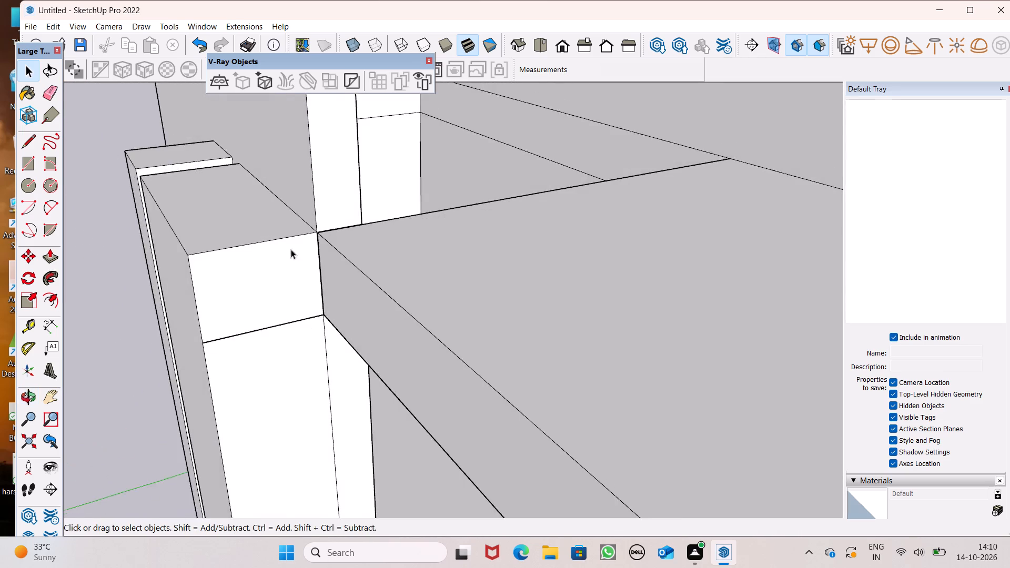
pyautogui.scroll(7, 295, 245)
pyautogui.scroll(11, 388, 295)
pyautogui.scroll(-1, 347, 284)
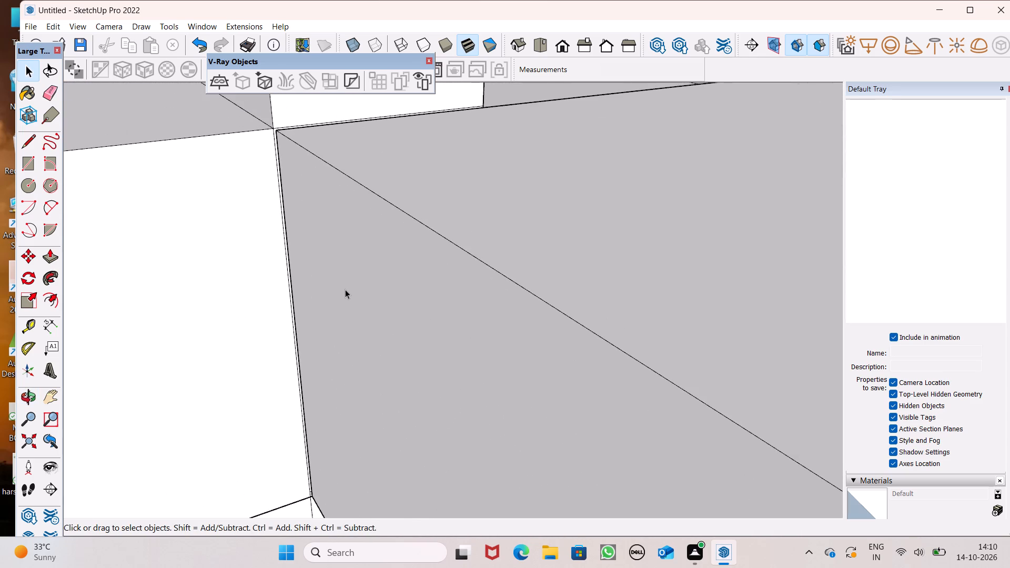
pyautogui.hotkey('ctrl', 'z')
# Push/Pull the canopy slab's front face outward by about 1 1/16" beside the pillar.
pyautogui.click(43, 260)
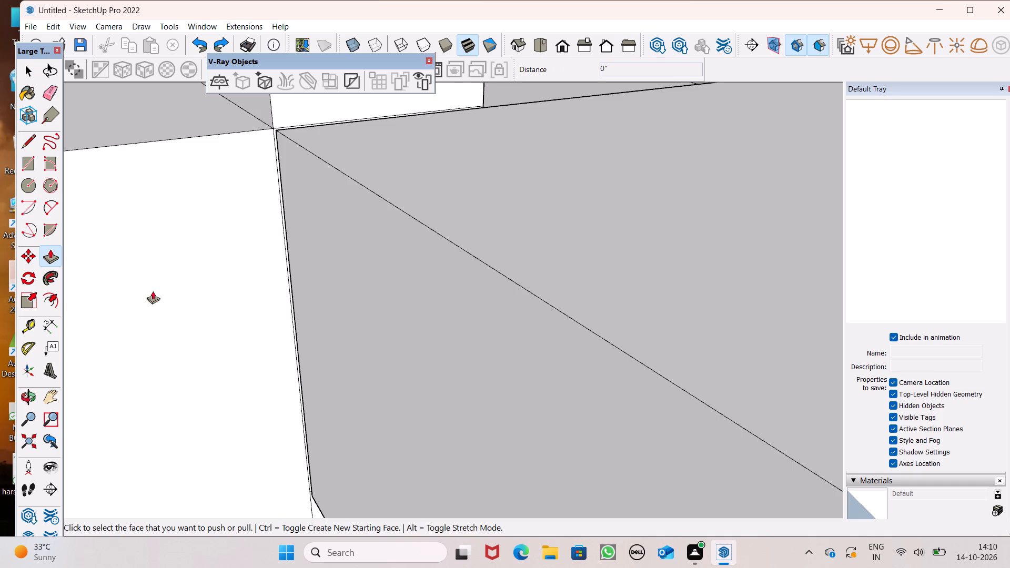
pyautogui.moveTo(320, 301); pyautogui.dragTo(133, 134)
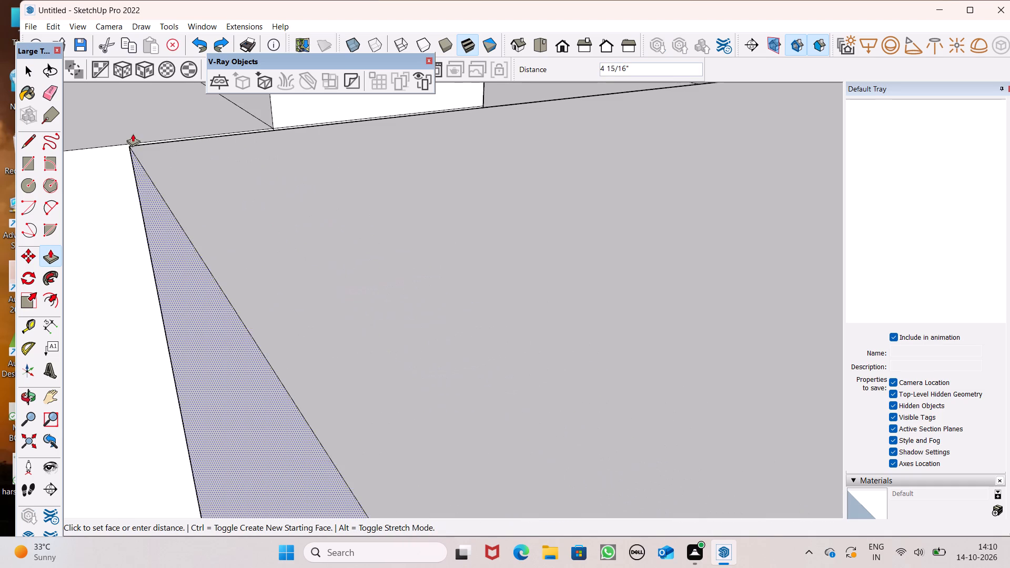
pyautogui.moveTo(133, 134); pyautogui.dragTo(326, 156)
# Push/Pull the slab's narrow front face again by about 7/16" towards the pillar's face edge.
pyautogui.scroll(-2, 330, 203)
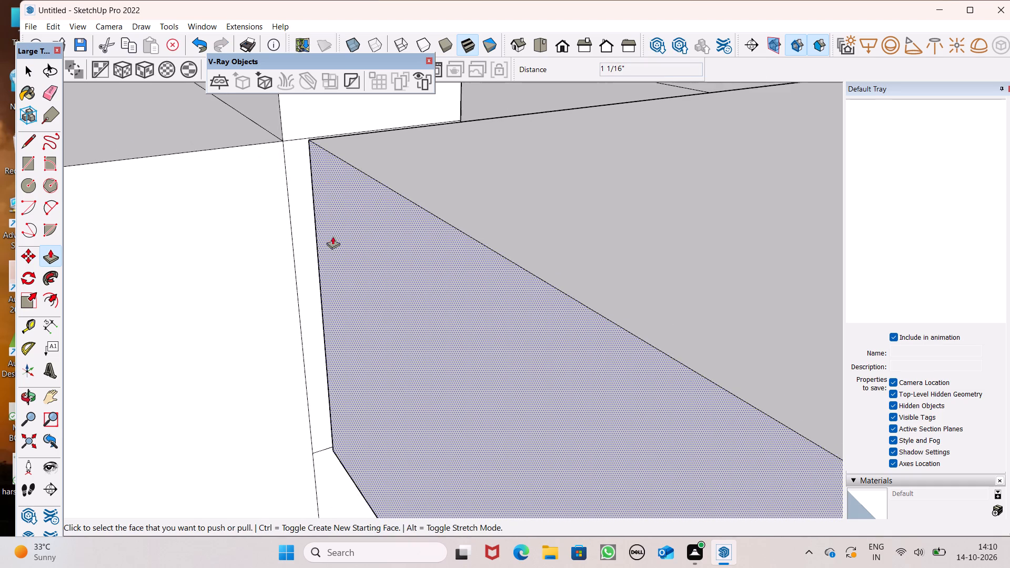
pyautogui.moveTo(346, 255); pyautogui.dragTo(592, 265, button='middle')
pyautogui.scroll(6, 299, 196)
pyautogui.scroll(7, 357, 276)
pyautogui.moveTo(383, 321); pyautogui.dragTo(385, 323, button='middle')
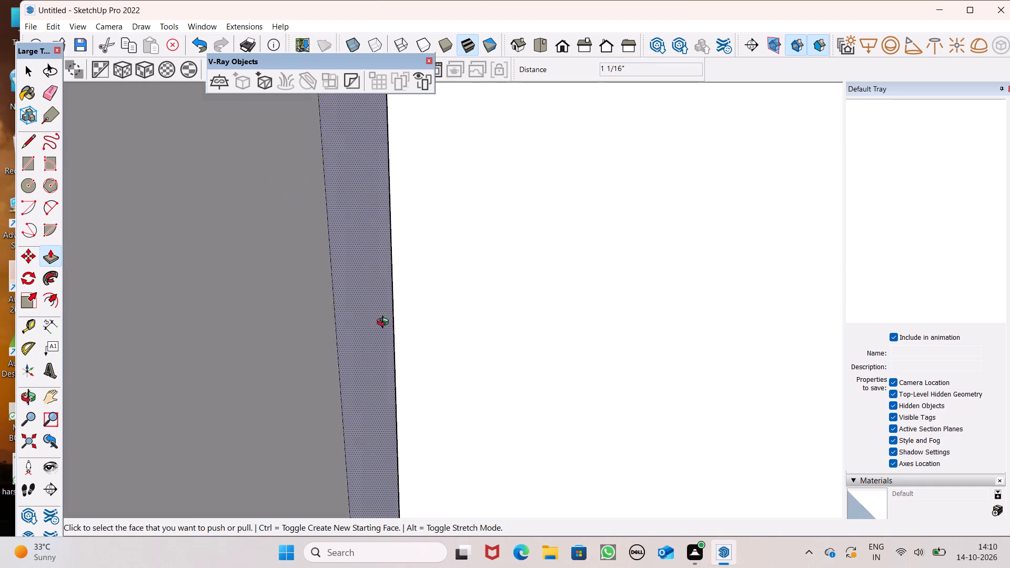
pyautogui.moveTo(385, 323); pyautogui.dragTo(448, 324, button='middle')
pyautogui.moveTo(412, 326); pyautogui.dragTo(406, 323)
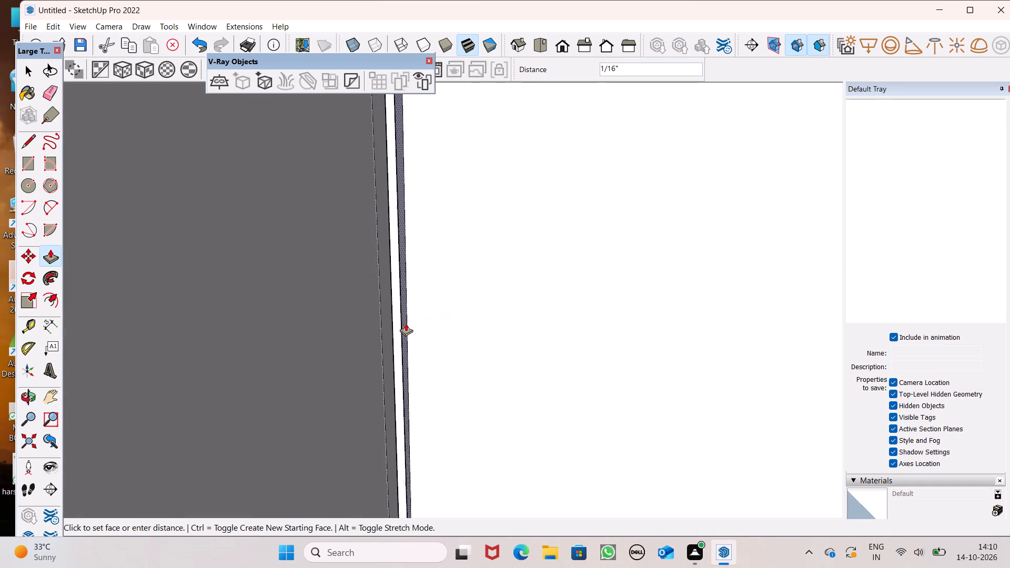
pyautogui.moveTo(406, 323); pyautogui.dragTo(378, 328)
# Push/Pull the canopy slab's front face by about 1" to align it with the pillar's corner.
pyautogui.scroll(-3, 448, 280)
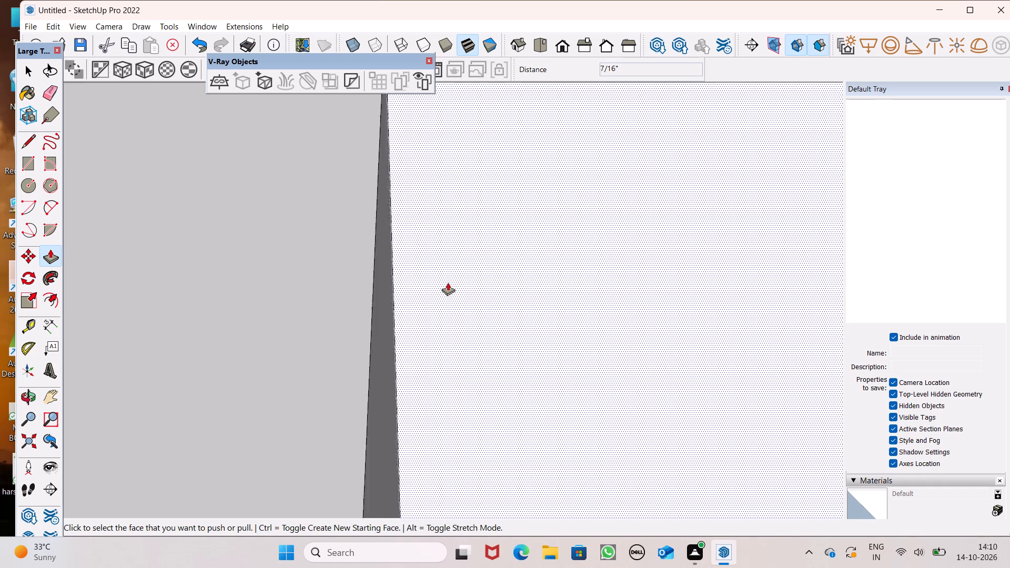
pyautogui.scroll(-5, 448, 282)
pyautogui.scroll(-11, 387, 256)
pyautogui.scroll(-3, 480, 171)
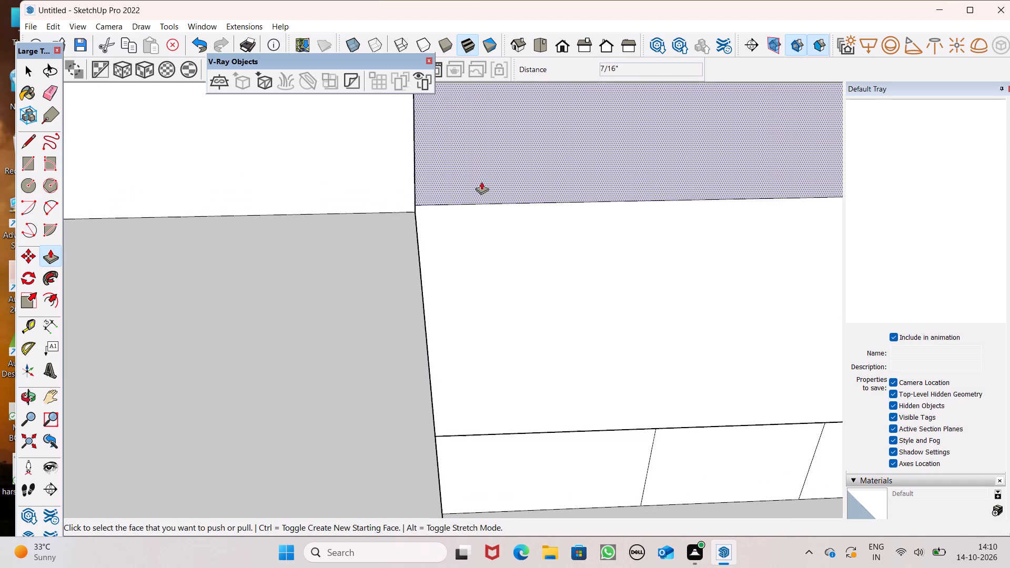
pyautogui.scroll(-2, 481, 181)
pyautogui.scroll(-9, 430, 163)
pyautogui.moveTo(455, 272); pyautogui.dragTo(353, 244, button='middle')
pyautogui.scroll(1, 442, 227)
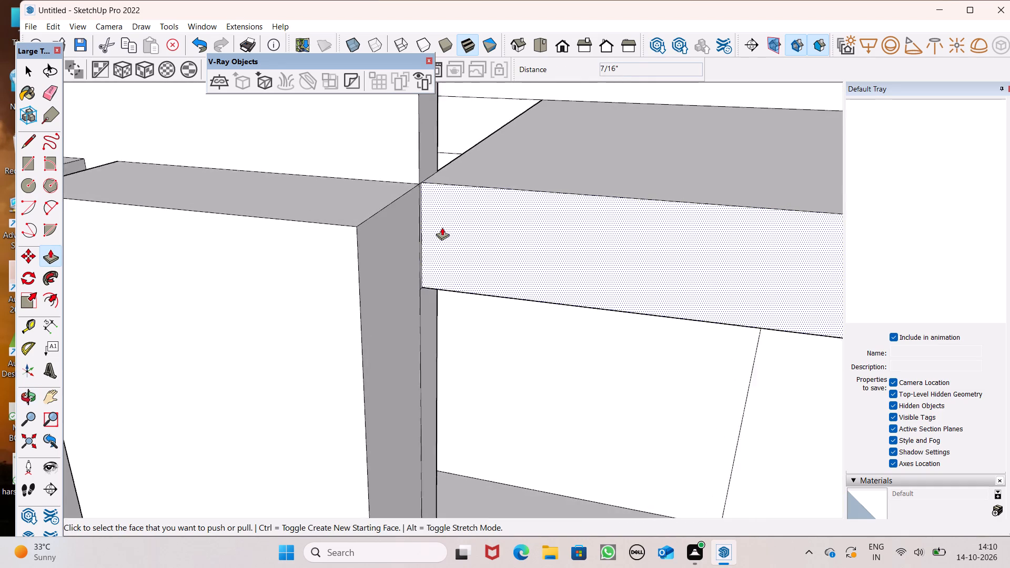
pyautogui.scroll(7, 442, 227)
pyautogui.scroll(8, 392, 201)
pyautogui.moveTo(424, 234); pyautogui.dragTo(415, 243)
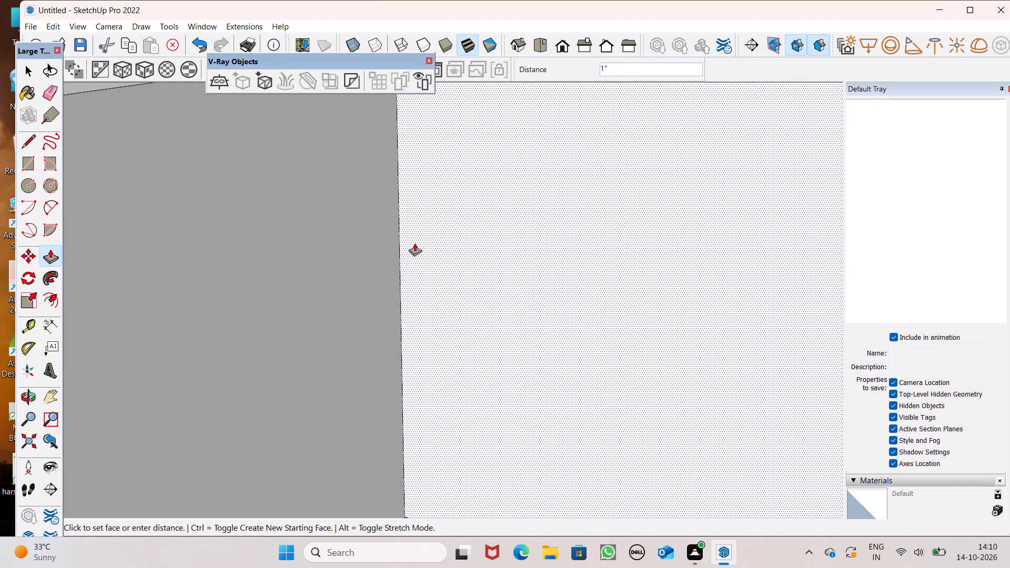
pyautogui.moveTo(415, 243); pyautogui.dragTo(414, 242)
# Draw a line about 1' 11 1/8" long across the pillar's side face from the slab's lower corner.
pyautogui.scroll(-6, 446, 247)
pyautogui.scroll(1, 450, 265)
pyautogui.scroll(-1, 450, 266)
pyautogui.scroll(-11, 450, 217)
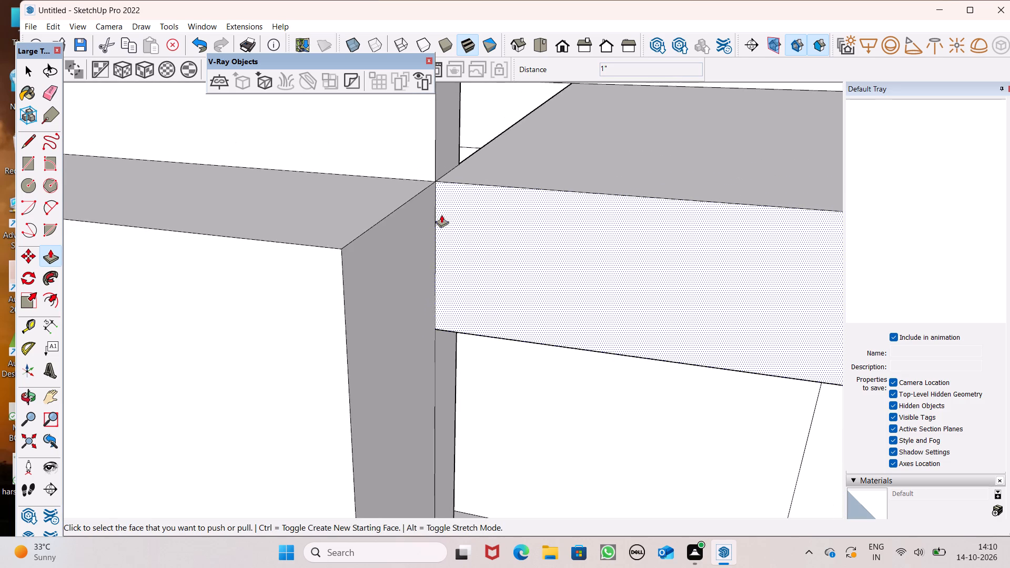
pyautogui.scroll(-6, 441, 215)
pyautogui.scroll(1, 479, 275)
pyautogui.moveTo(479, 275); pyautogui.dragTo(373, 245, button='middle')
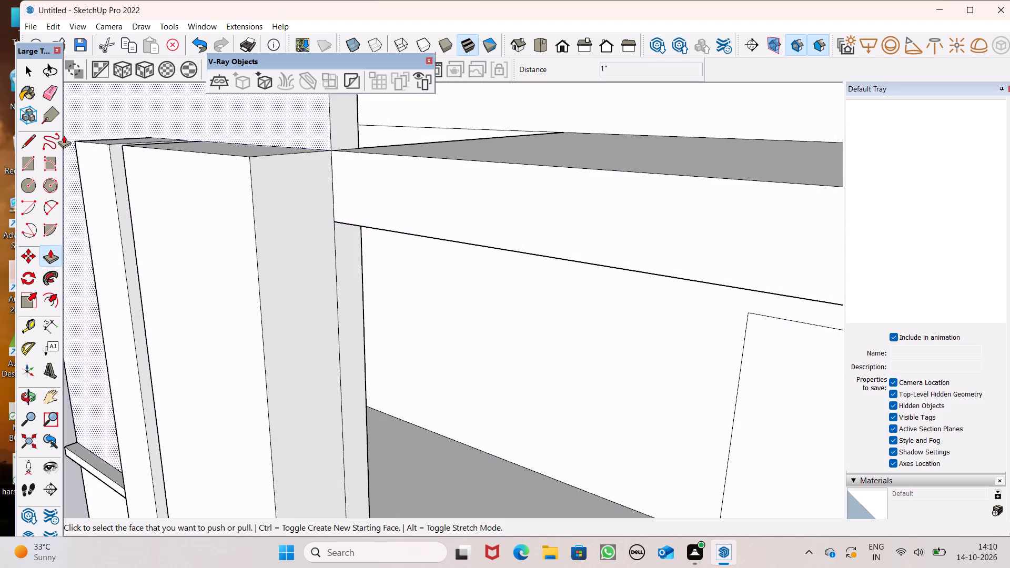
pyautogui.moveTo(30, 137); pyautogui.dragTo(35, 138)
pyautogui.scroll(5, 334, 222)
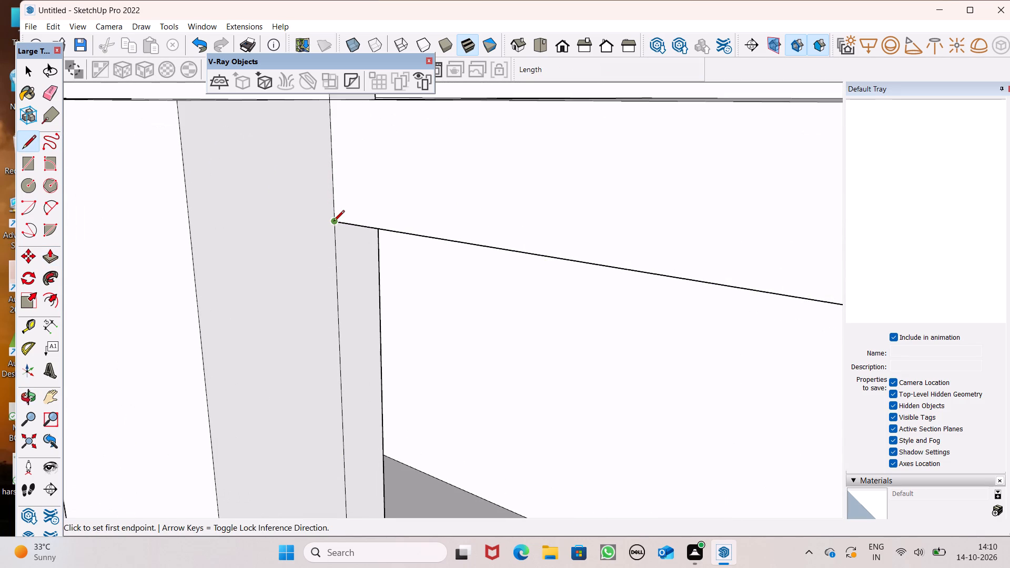
pyautogui.click(335, 222)
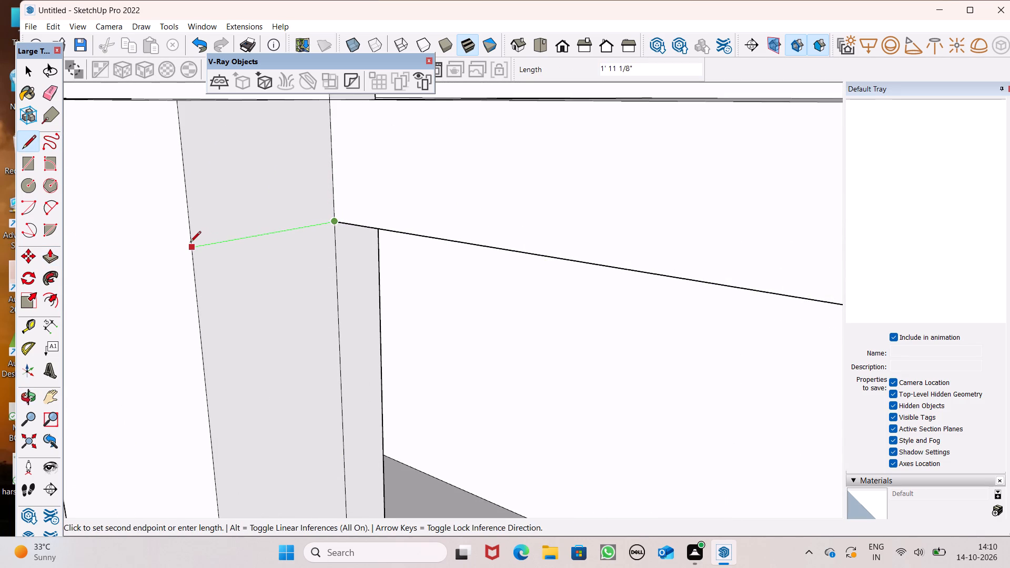
pyautogui.click(189, 245)
pyautogui.press('space')
# Push/Pull the pillar's upper face into a beam about 14' 7/16" long along the canopy's front, and extend it about 15' more.
pyautogui.scroll(-2, 327, 233)
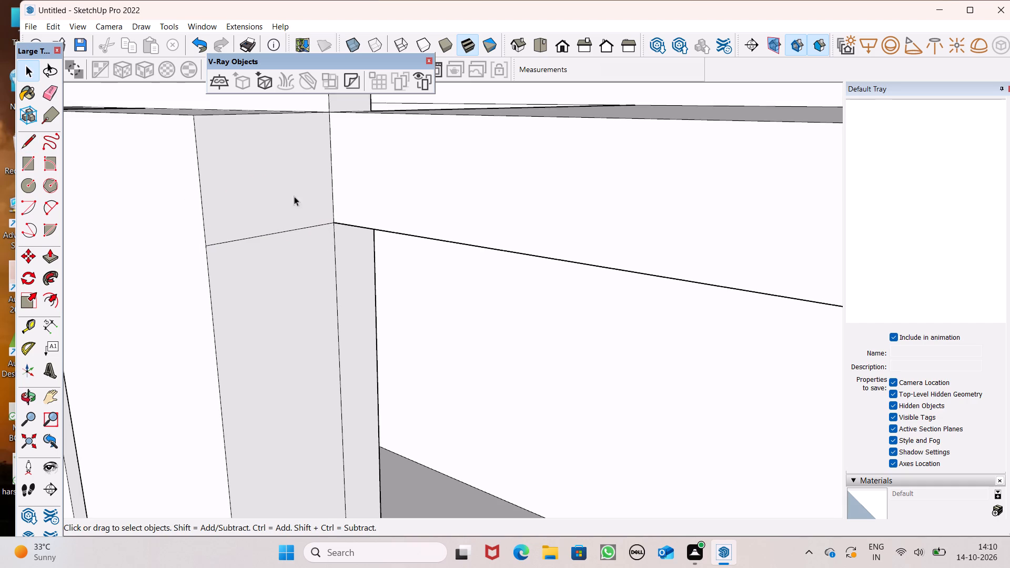
pyautogui.scroll(-7, 286, 204)
pyautogui.scroll(-10, 222, 178)
pyautogui.moveTo(395, 254); pyautogui.dragTo(316, 271, button='middle')
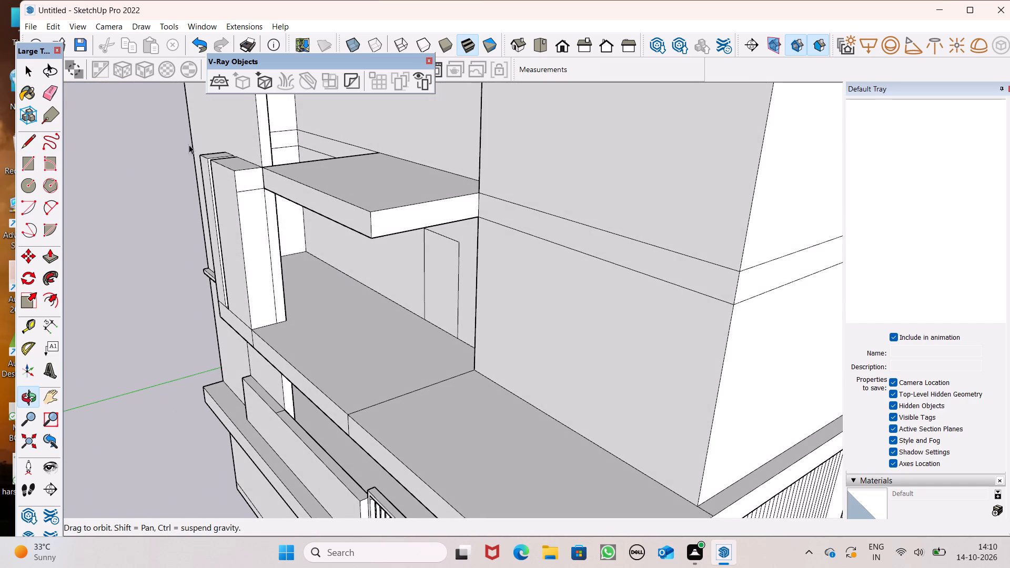
pyautogui.click(51, 257)
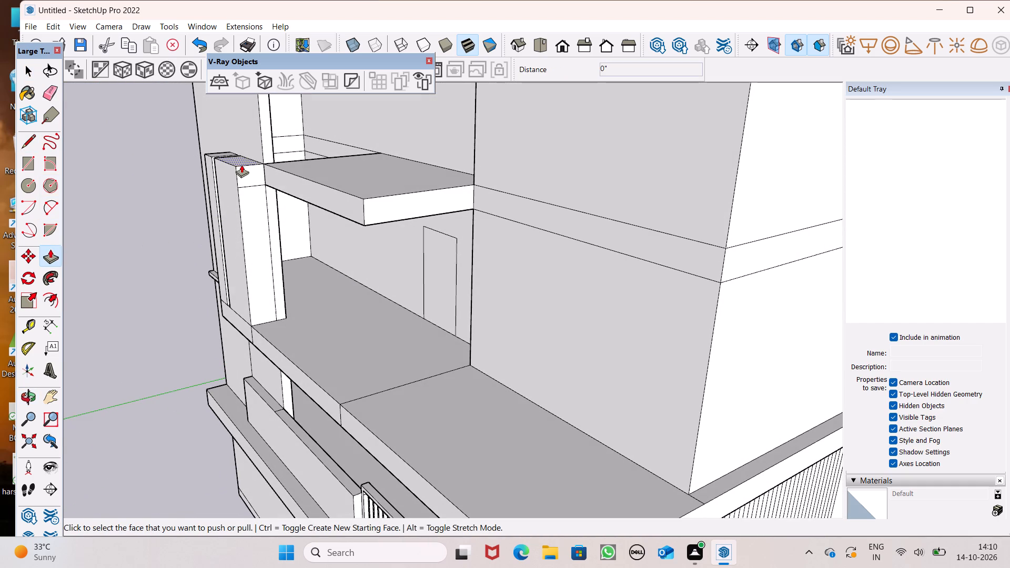
pyautogui.moveTo(246, 173); pyautogui.dragTo(404, 255)
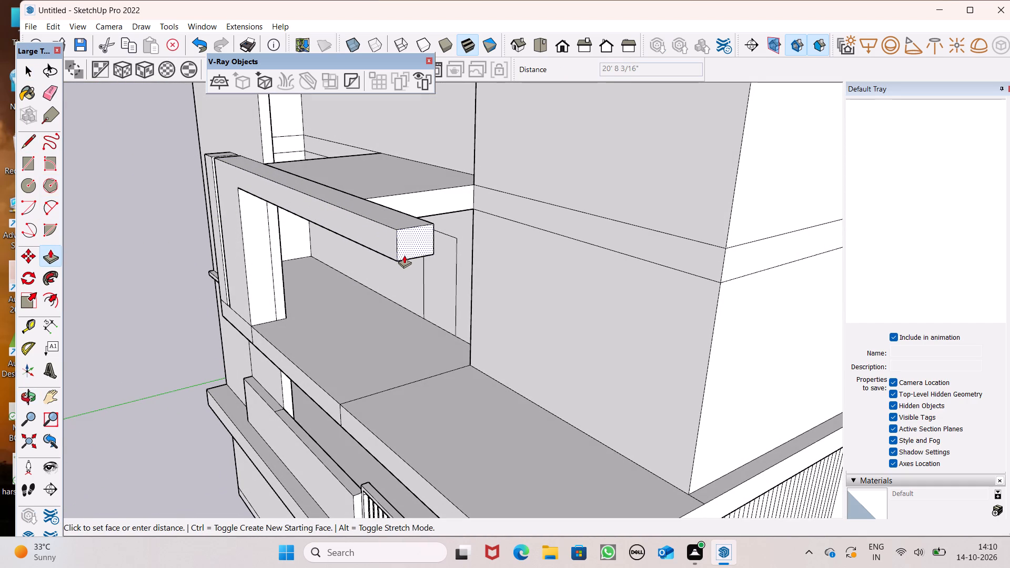
pyautogui.moveTo(404, 255); pyautogui.dragTo(469, 347)
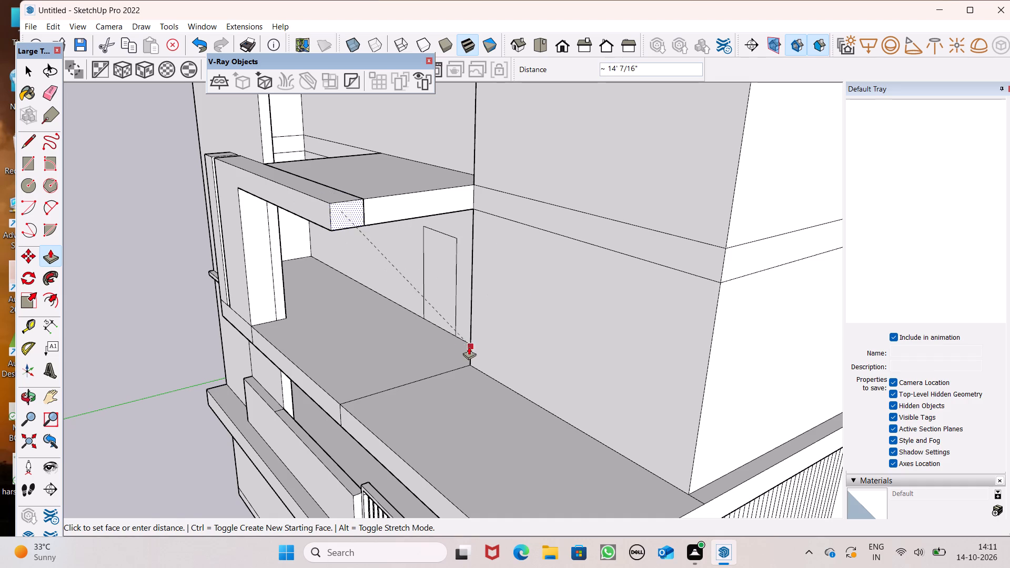
pyautogui.moveTo(469, 347); pyautogui.dragTo(469, 347)
pyautogui.moveTo(352, 218); pyautogui.dragTo(487, 407)
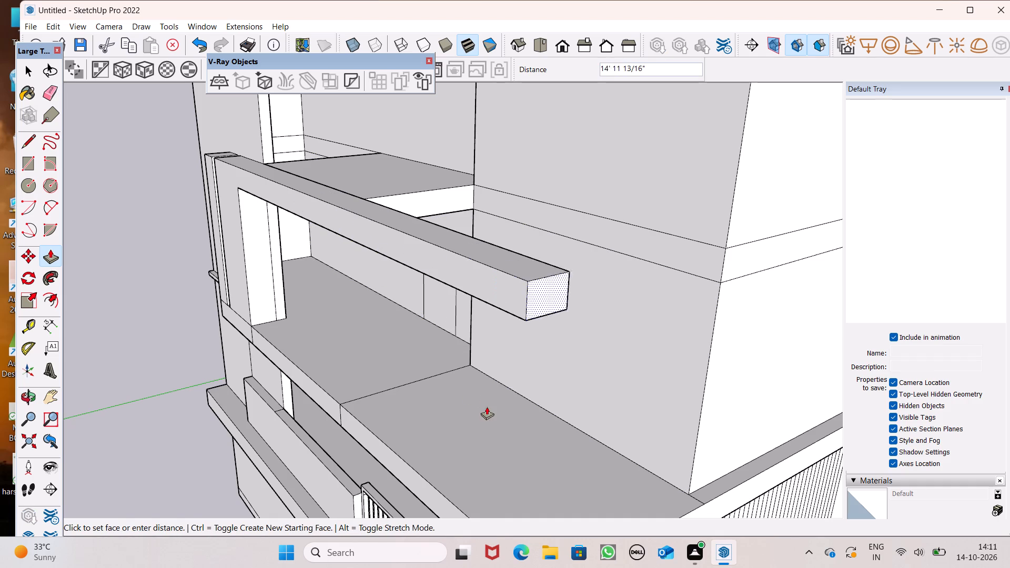
pyautogui.moveTo(487, 407); pyautogui.dragTo(489, 411)
# Pull the horizontal band on the adjoining wall out about 7' 2 3/8" towards the new beam.
pyautogui.moveTo(604, 221); pyautogui.dragTo(536, 270)
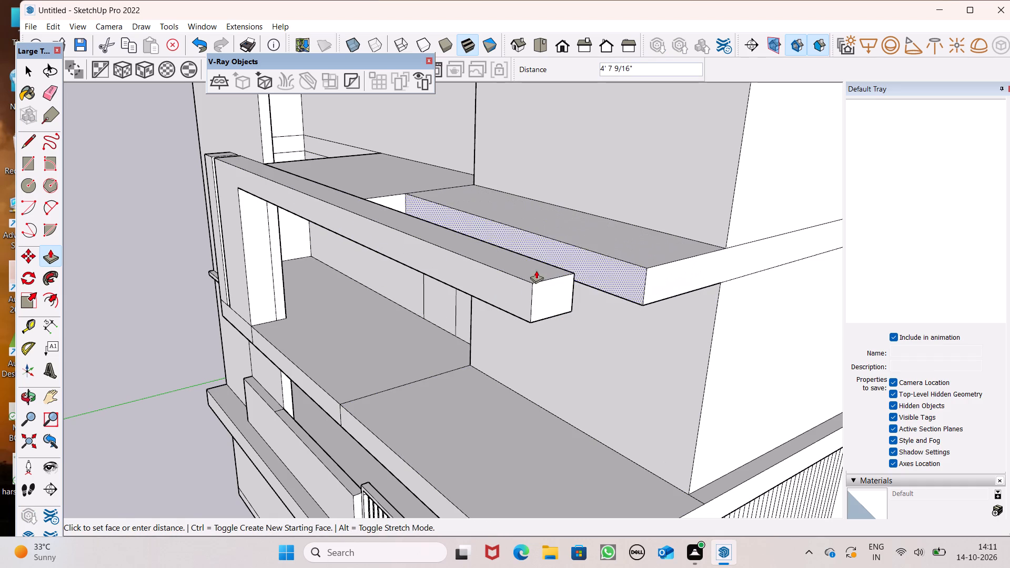
pyautogui.moveTo(536, 270); pyautogui.dragTo(509, 281)
# Extend the beam's end face about 1' 1/8" to meet the end of the new slab.
pyautogui.moveTo(628, 337); pyautogui.dragTo(560, 339, button='middle')
pyautogui.scroll(1, 460, 328)
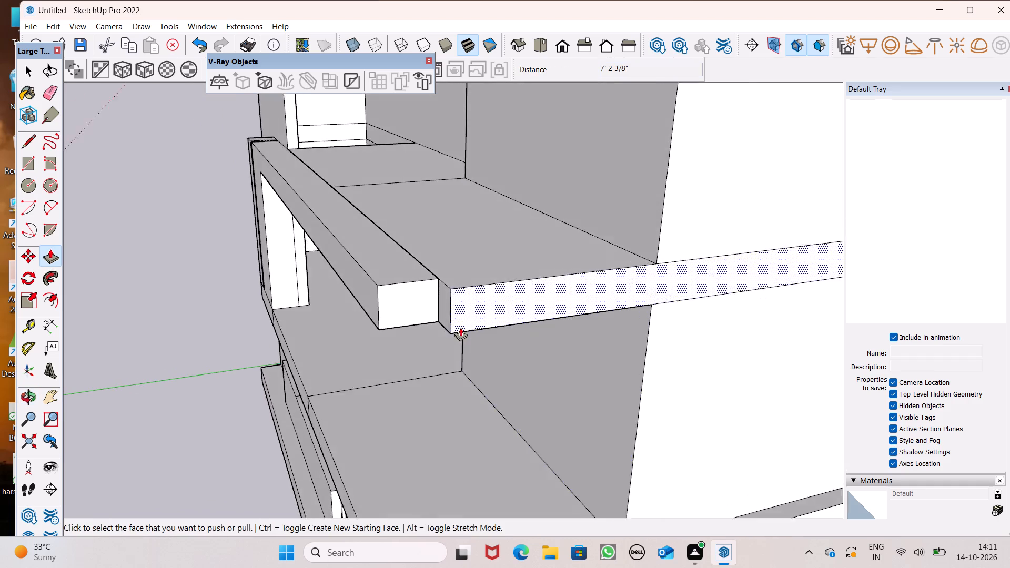
pyautogui.scroll(5, 460, 328)
pyautogui.moveTo(401, 300); pyautogui.dragTo(478, 285)
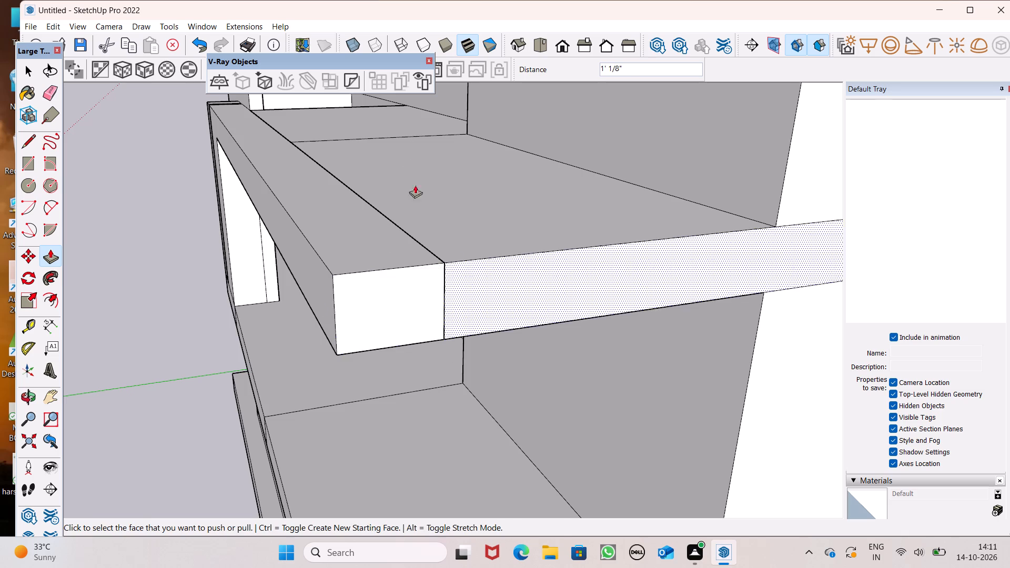
# Examine the joint between the front beam and the canopy slab from above at their outer corner.
pyautogui.scroll(-9, 411, 160)
pyautogui.moveTo(413, 250); pyautogui.dragTo(398, 387, button='middle')
pyautogui.scroll(3, 410, 341)
pyautogui.scroll(-1, 410, 358)
pyautogui.scroll(2, 410, 360)
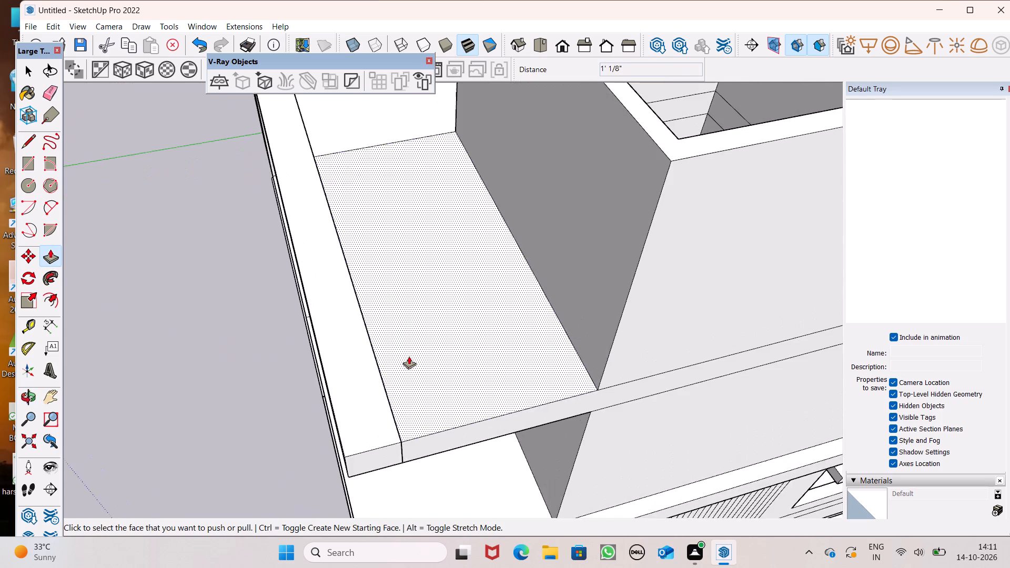
pyautogui.scroll(7, 367, 403)
pyautogui.scroll(14, 442, 448)
pyautogui.scroll(2, 396, 462)
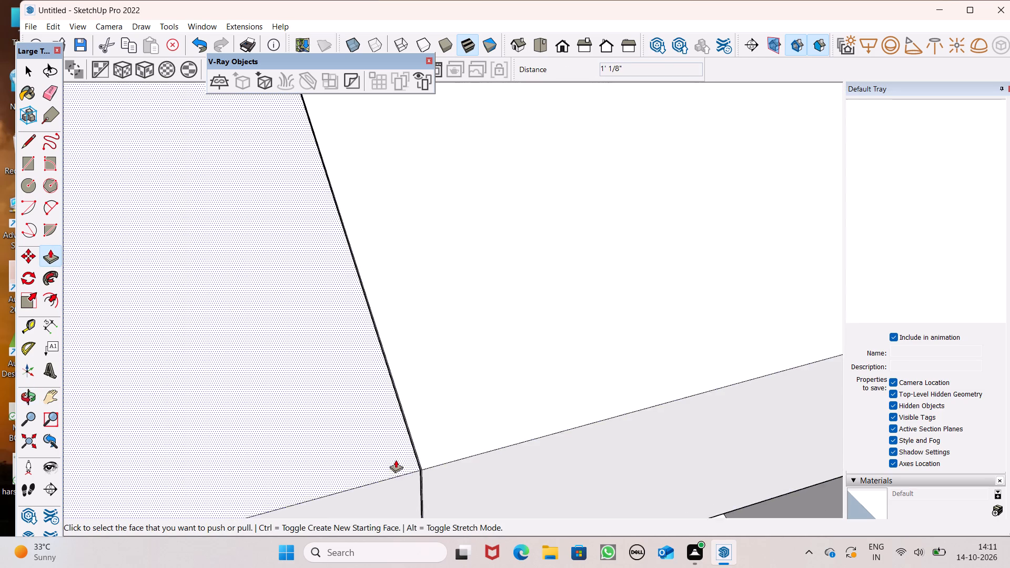
pyautogui.scroll(5, 396, 460)
pyautogui.moveTo(415, 468); pyautogui.dragTo(415, 453, button='middle')
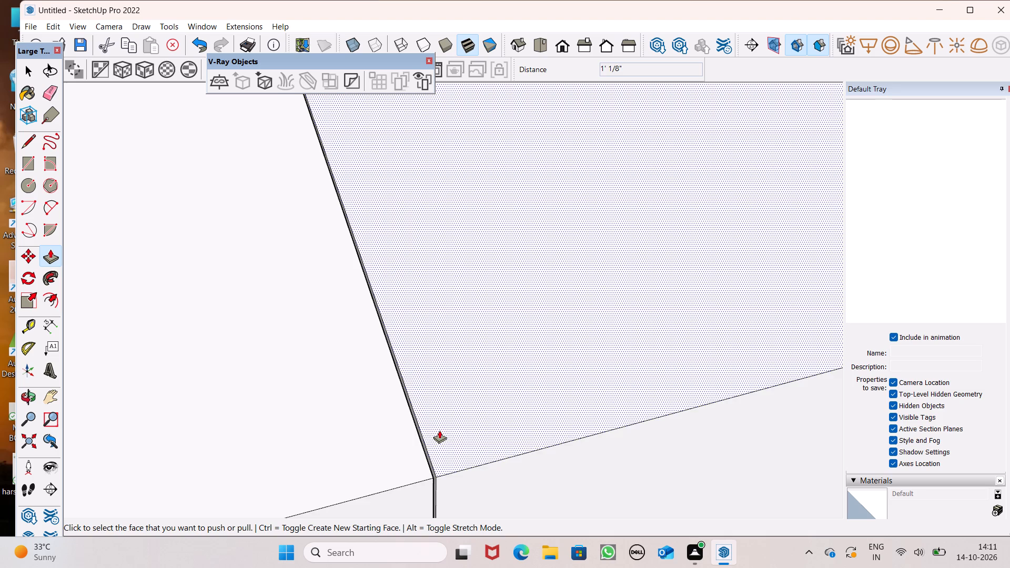
# Push/Pull the narrow strip at the outer joint between the front beam and canopy slab by 1/16" to make them flush.
pyautogui.scroll(6, 459, 430)
pyautogui.scroll(10, 392, 445)
pyautogui.scroll(-1, 385, 449)
pyautogui.scroll(2, 385, 449)
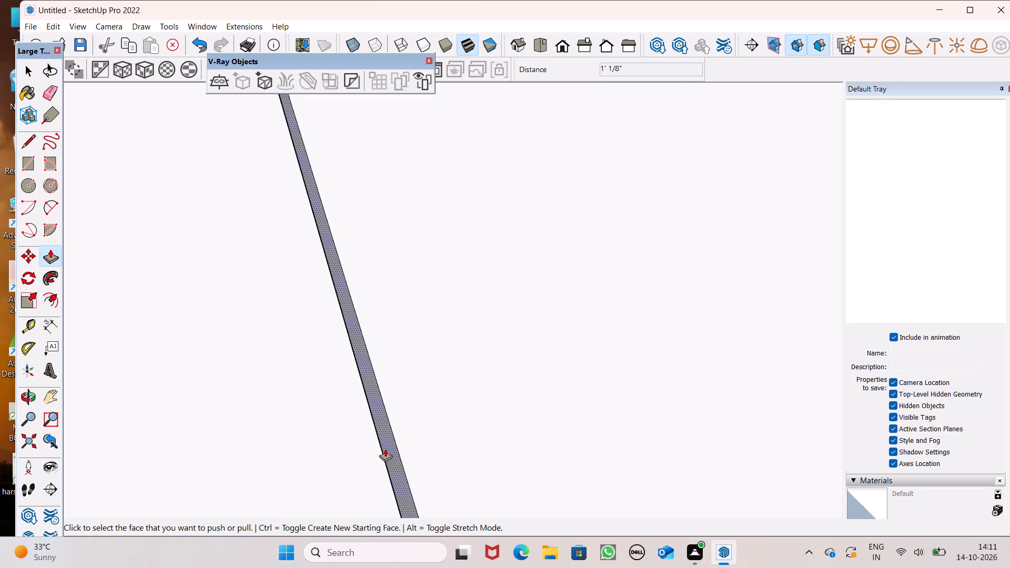
pyautogui.moveTo(390, 442); pyautogui.dragTo(372, 447)
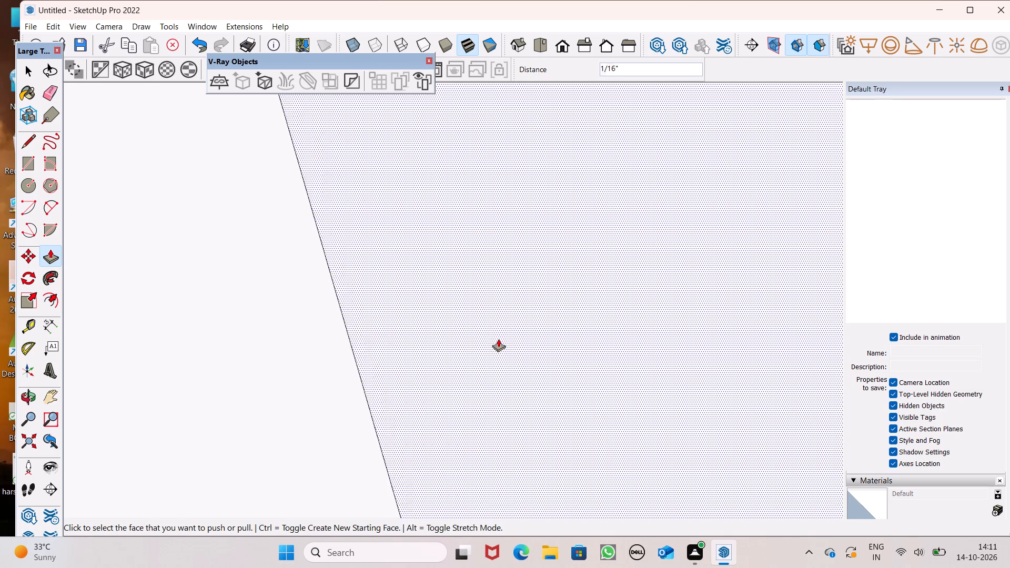
# Examine the facade, the canopy's underside and the top seam where the two slab sections meet the front beam.
pyautogui.scroll(-4, 498, 339)
pyautogui.scroll(-7, 475, 302)
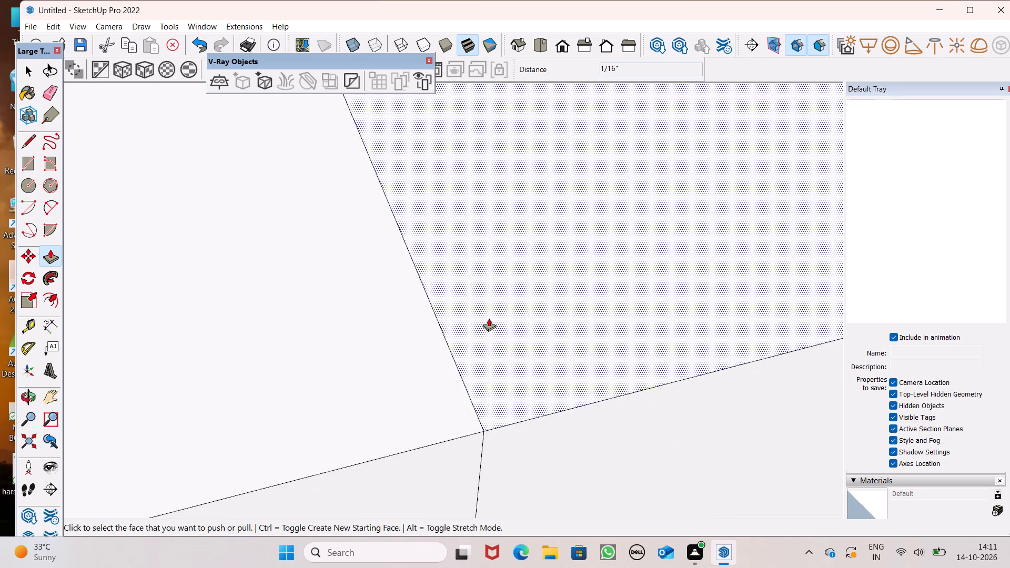
pyautogui.scroll(-7, 469, 316)
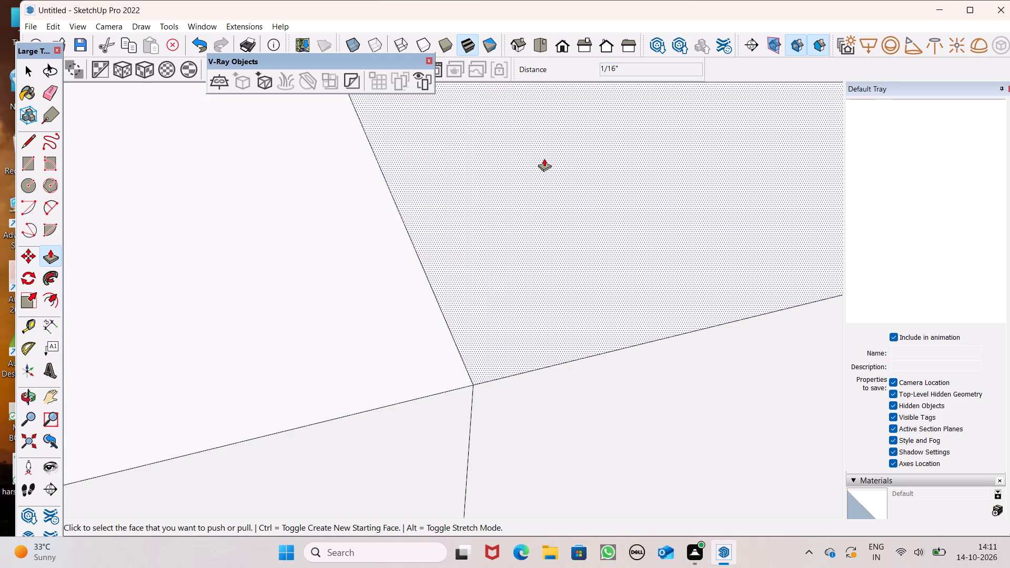
pyautogui.scroll(-4, 526, 178)
pyautogui.scroll(-3, 502, 305)
pyautogui.scroll(-8, 612, 275)
pyautogui.scroll(1, 599, 277)
pyautogui.scroll(-3, 598, 278)
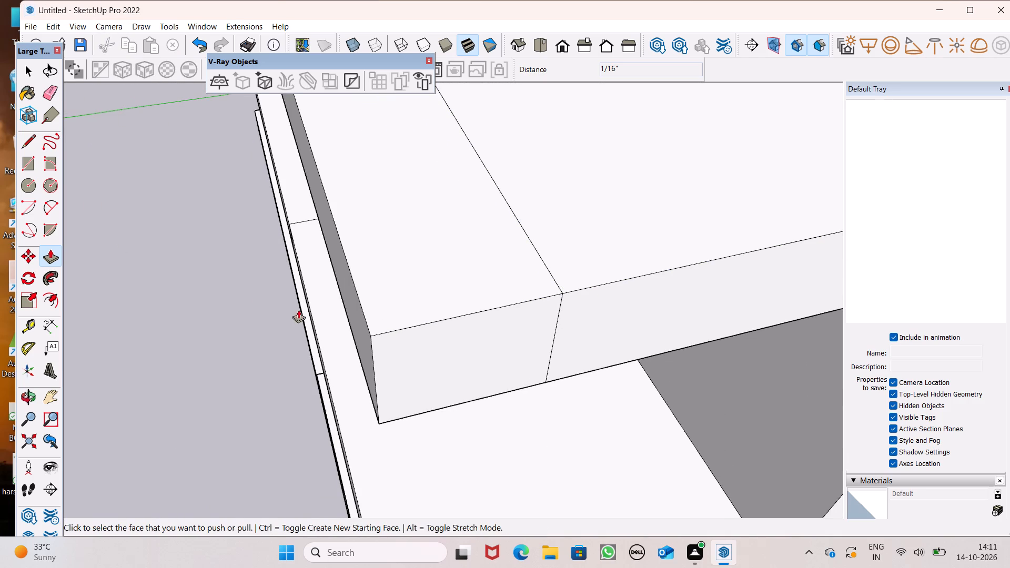
pyautogui.scroll(-2, 300, 312)
pyautogui.scroll(1, 294, 333)
pyautogui.scroll(-5, 294, 333)
pyautogui.moveTo(279, 379); pyautogui.dragTo(461, 287, button='middle')
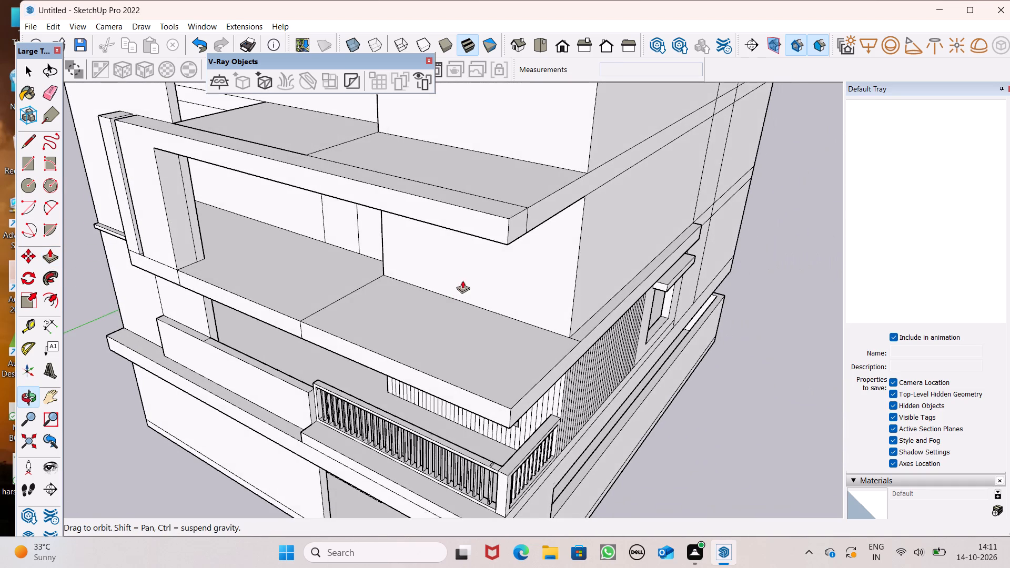
pyautogui.press('space')
pyautogui.scroll(-5, 271, 306)
pyautogui.moveTo(347, 305); pyautogui.dragTo(432, 202, button='middle')
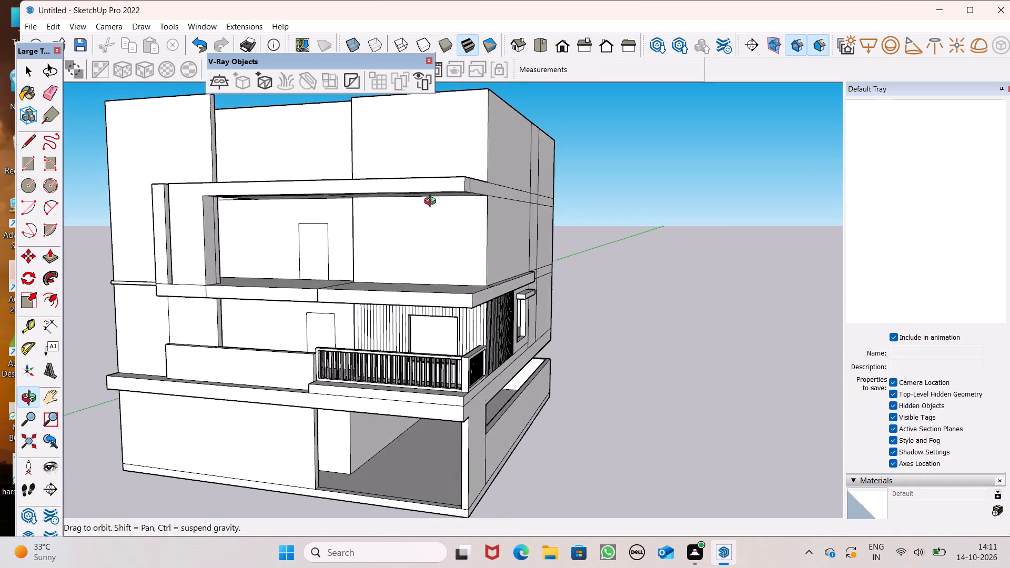
pyautogui.moveTo(432, 202); pyautogui.dragTo(435, 205, button='middle')
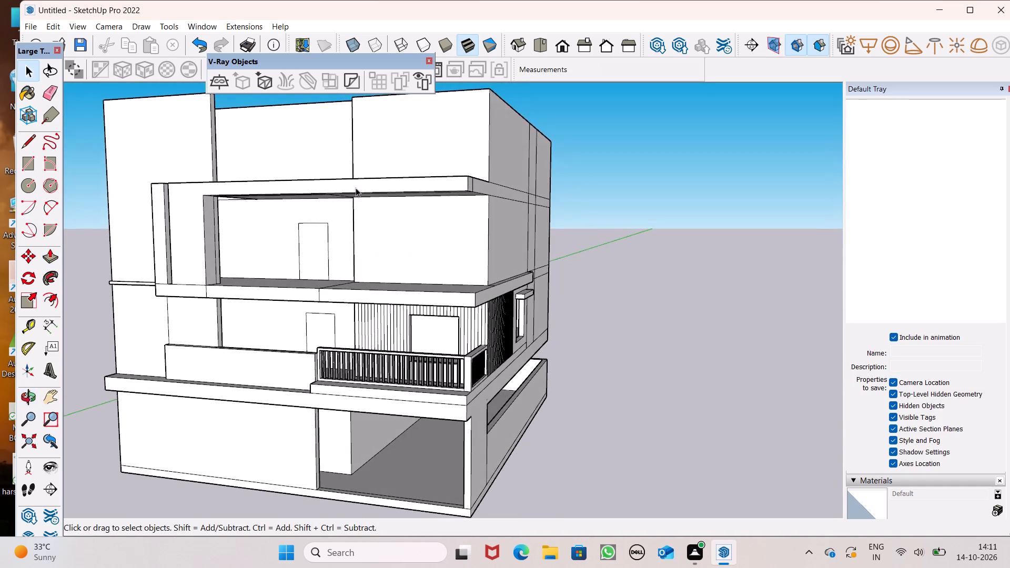
pyautogui.scroll(-1, 213, 188)
pyautogui.moveTo(262, 200); pyautogui.dragTo(335, 293, button='middle')
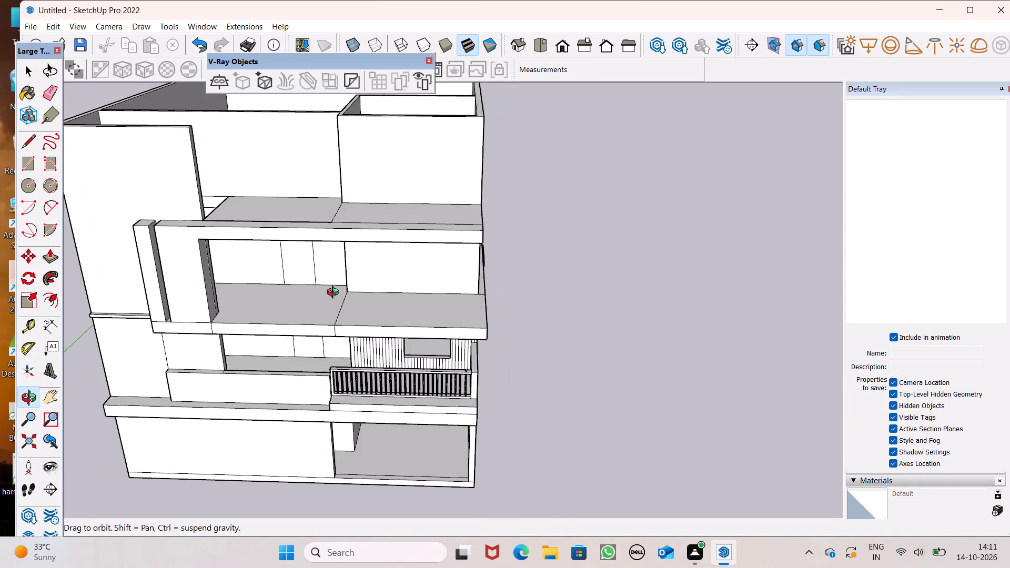
pyautogui.moveTo(335, 293); pyautogui.dragTo(351, 144, button='middle')
pyautogui.scroll(4, 336, 144)
pyautogui.moveTo(354, 181); pyautogui.dragTo(361, 138, button='middle')
pyautogui.scroll(1, 354, 181)
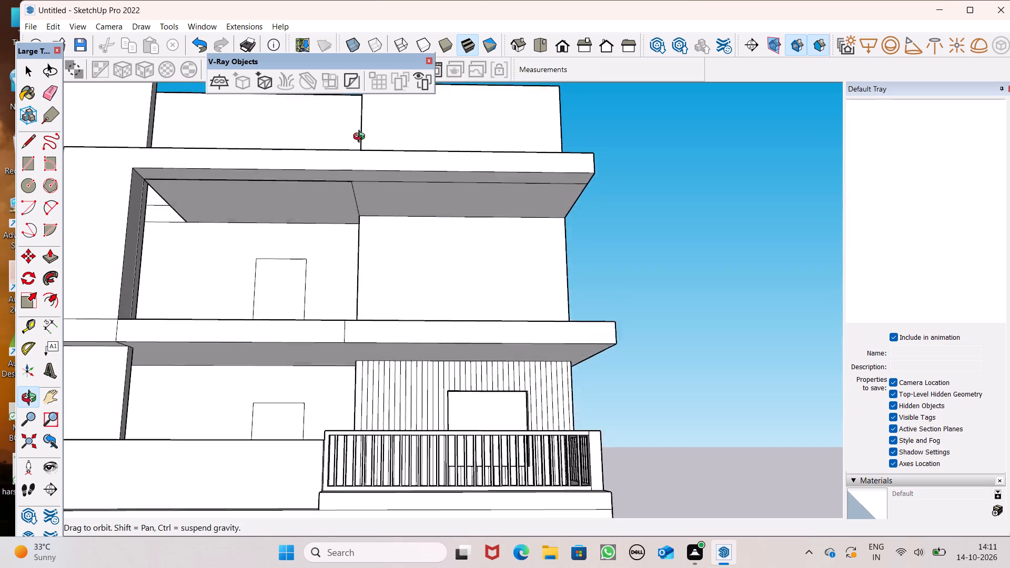
pyautogui.moveTo(361, 138); pyautogui.dragTo(376, 98, button='middle')
pyautogui.scroll(15, 363, 165)
pyautogui.moveTo(372, 203); pyautogui.dragTo(472, 210, button='middle')
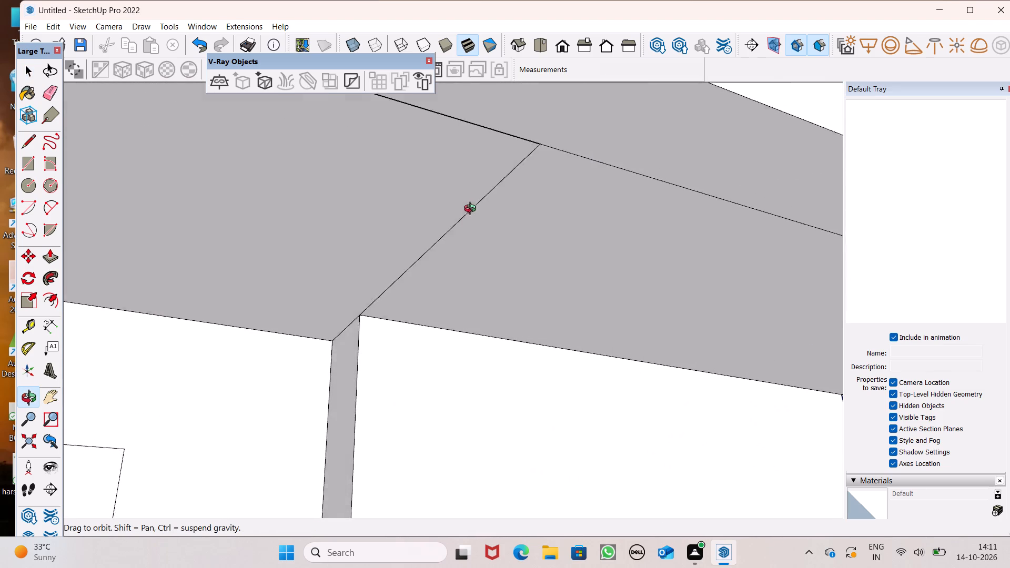
pyautogui.moveTo(472, 210); pyautogui.dragTo(457, 226, button='middle')
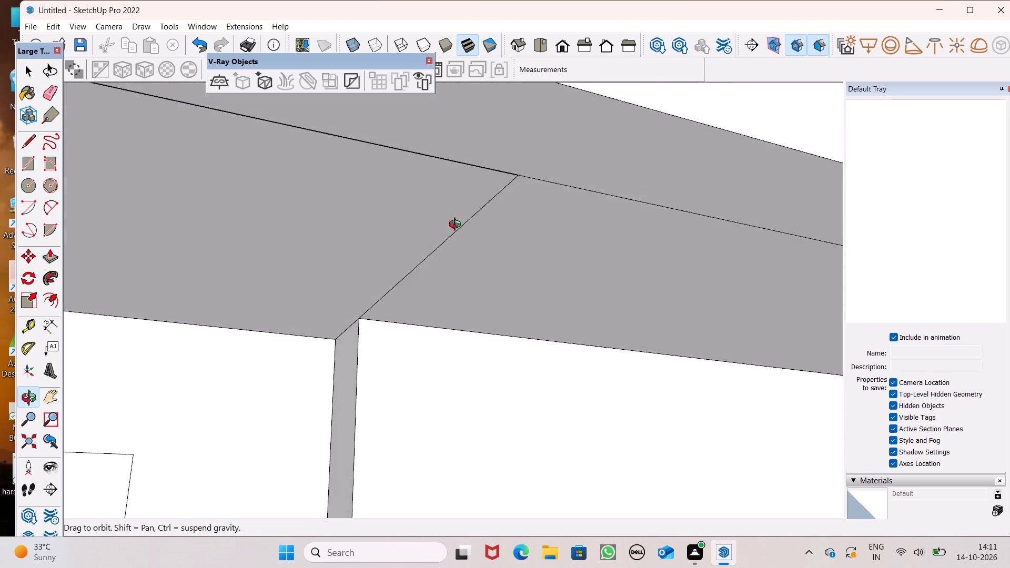
pyautogui.moveTo(457, 226); pyautogui.dragTo(347, 422, button='middle')
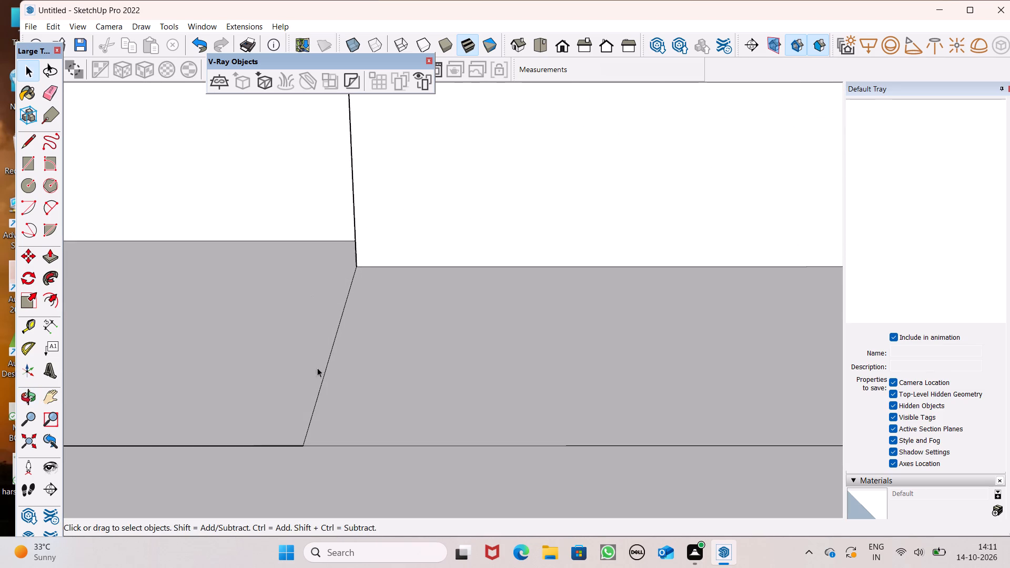
pyautogui.scroll(-1, 324, 367)
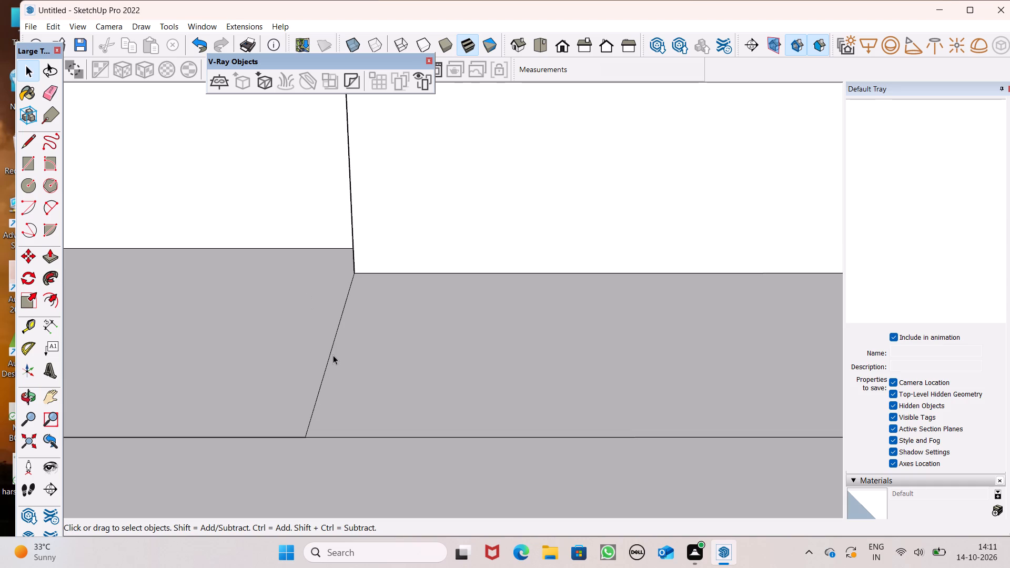
pyautogui.scroll(-7, 316, 359)
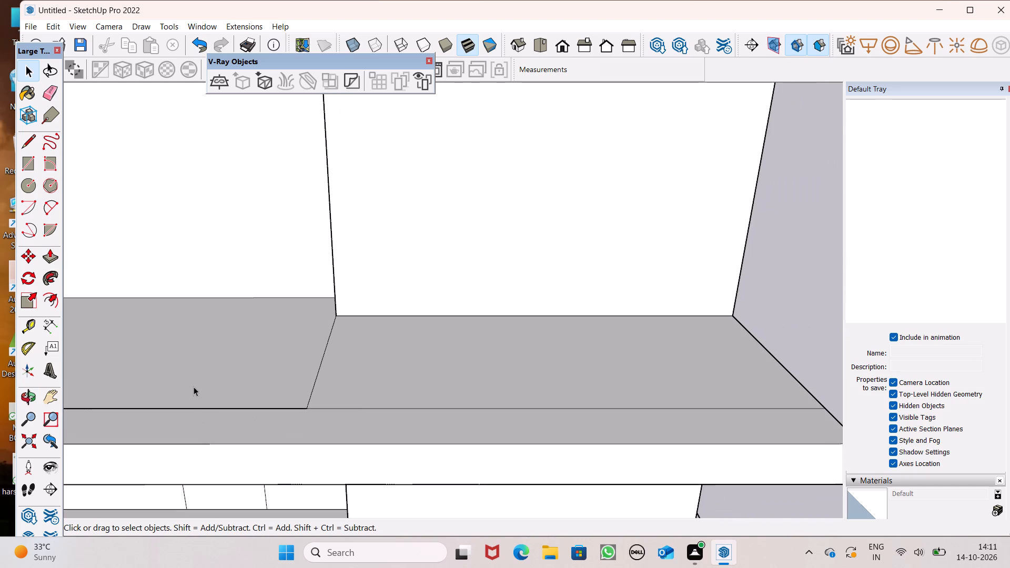
# Push/Pull the thin offset between the pillar-side canopy slab and the front beam by 1/16" to level their joint.
pyautogui.click(48, 251)
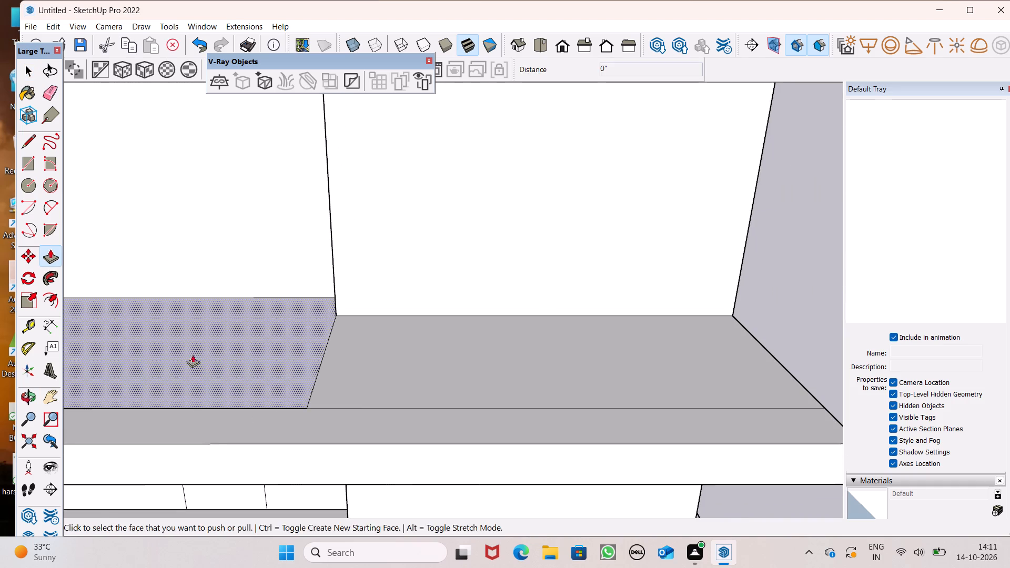
pyautogui.moveTo(204, 382); pyautogui.dragTo(237, 483, button='middle')
pyautogui.scroll(-8, 334, 311)
pyautogui.scroll(7, 278, 466)
pyautogui.scroll(-1, 268, 422)
pyautogui.scroll(4, 268, 422)
pyautogui.moveTo(284, 434); pyautogui.dragTo(353, 485, button='middle')
pyautogui.scroll(7, 421, 493)
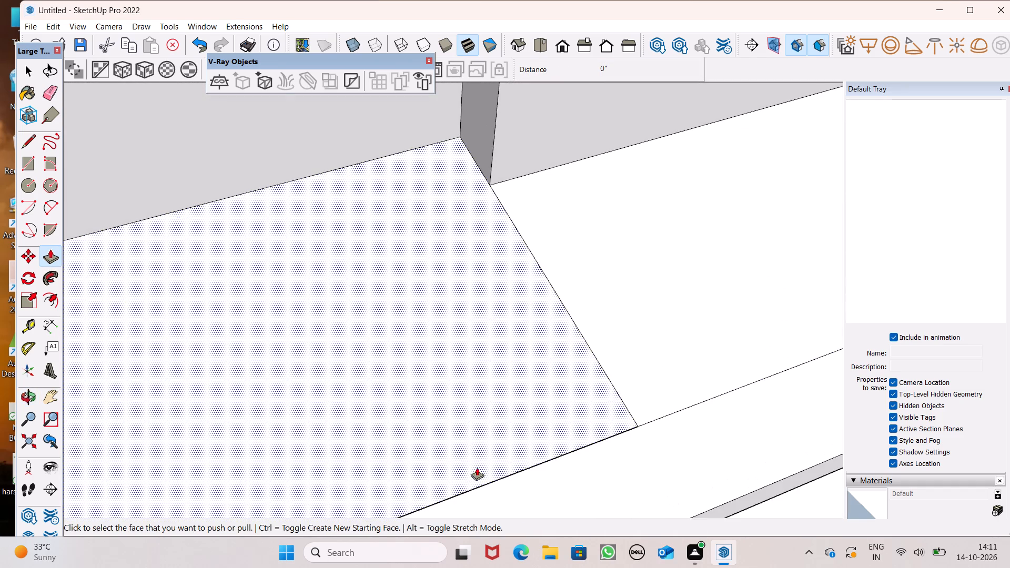
pyautogui.scroll(7, 512, 475)
pyautogui.scroll(-1, 534, 503)
pyautogui.scroll(5, 531, 494)
pyautogui.scroll(-1, 496, 468)
pyautogui.scroll(11, 496, 468)
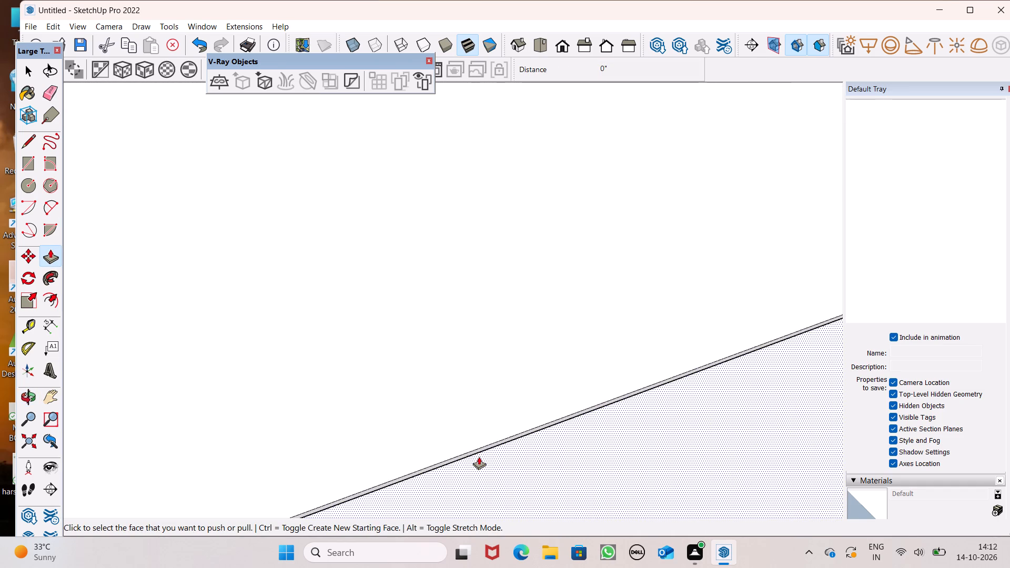
pyautogui.scroll(17, 479, 457)
pyautogui.middleClick(481, 453)
pyautogui.moveTo(456, 443); pyautogui.dragTo(465, 453)
# Examine the levelled canopy joint and the whole house from above and from the front, with the Eraser tool ready.
pyautogui.scroll(-5, 369, 373)
pyautogui.scroll(-7, 282, 346)
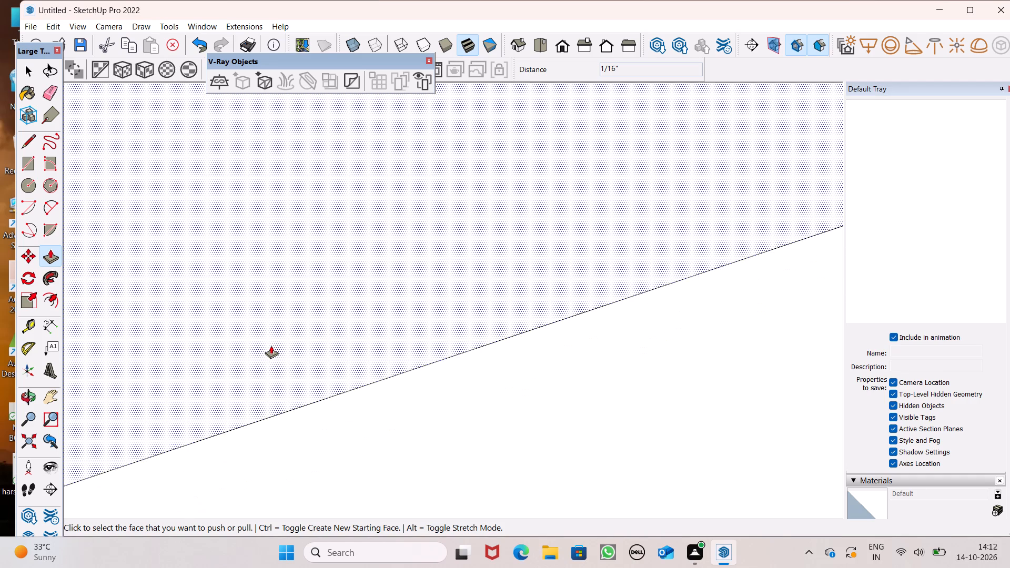
pyautogui.scroll(-4, 271, 346)
pyautogui.scroll(-9, 294, 287)
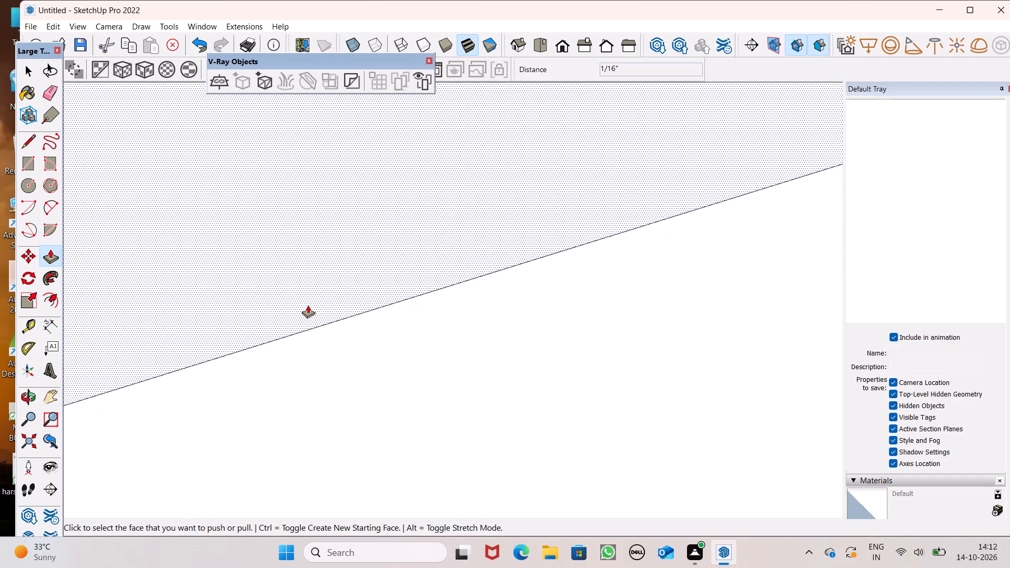
pyautogui.scroll(-5, 321, 327)
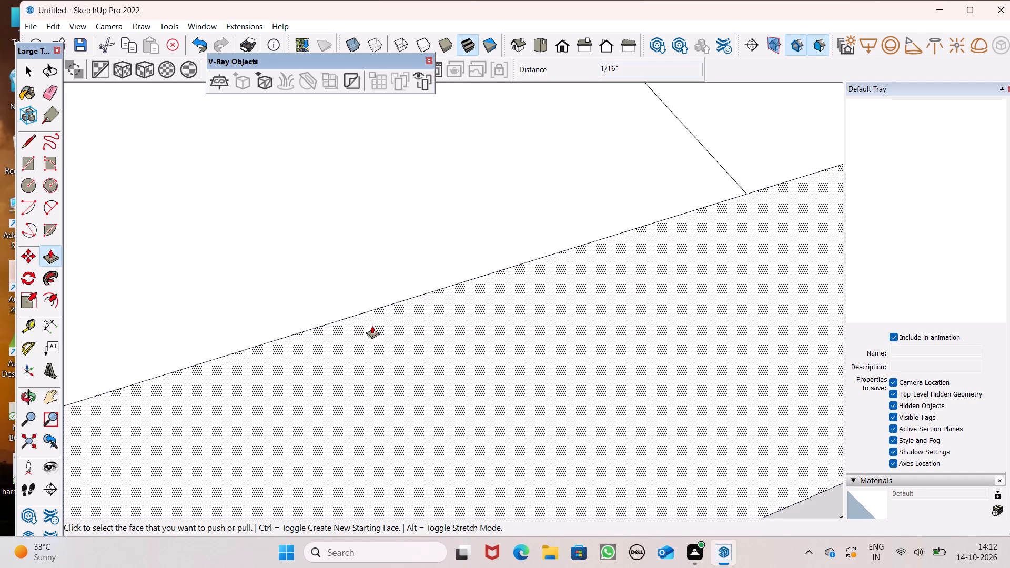
pyautogui.scroll(-11, 372, 326)
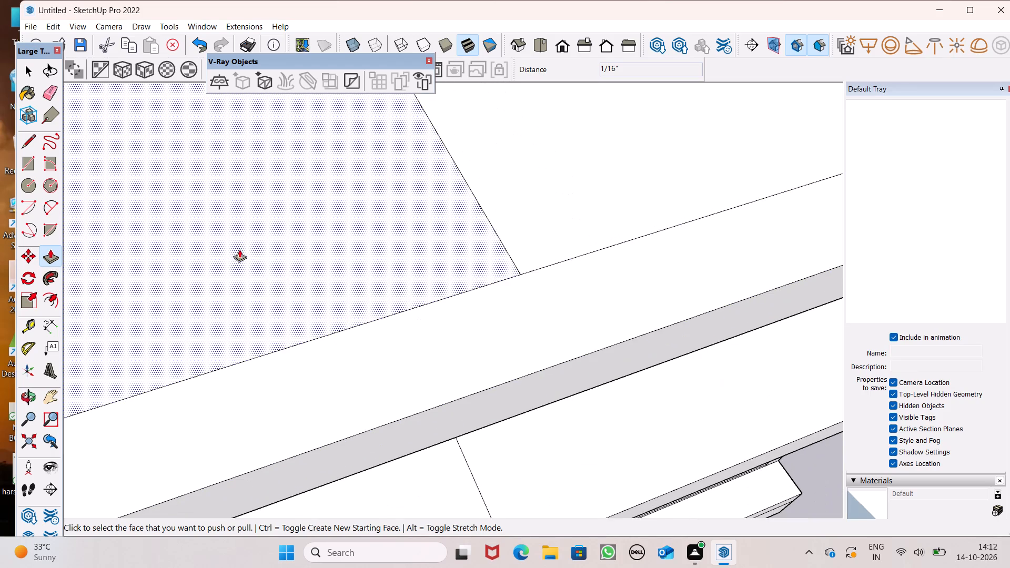
pyautogui.click(50, 102)
pyautogui.scroll(-9, 294, 287)
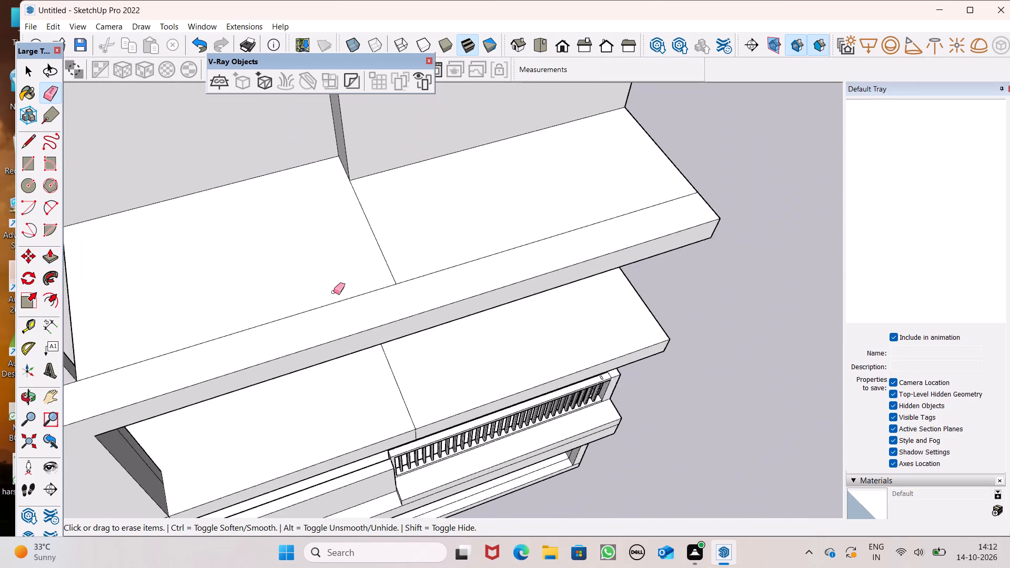
pyautogui.scroll(-12, 334, 292)
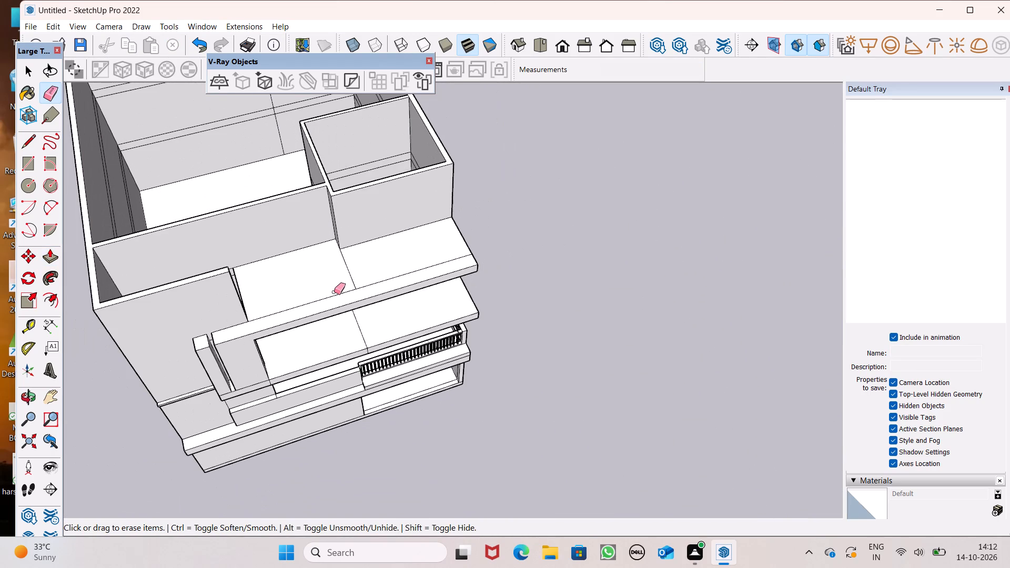
pyautogui.scroll(-6, 335, 292)
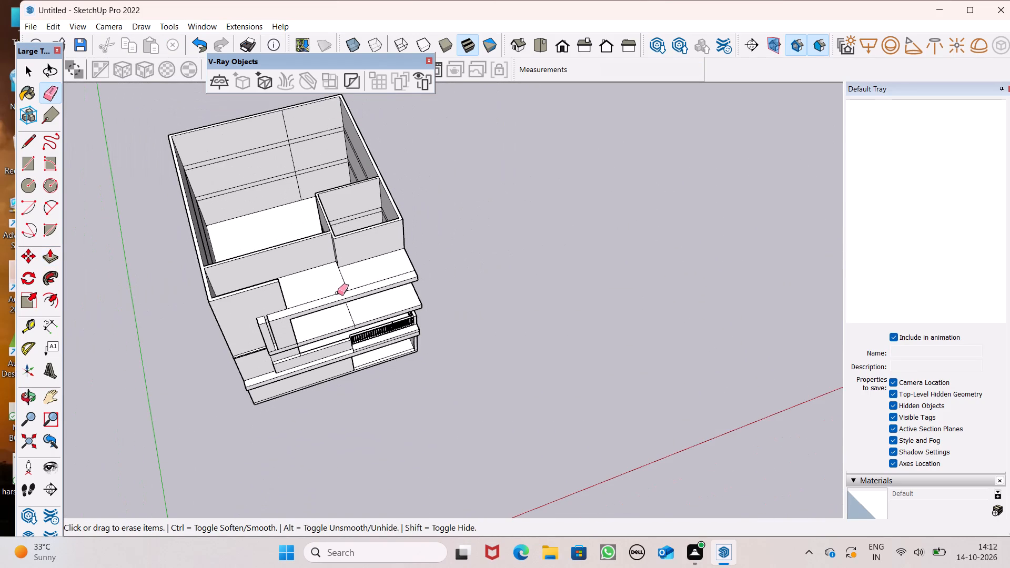
pyautogui.scroll(-6, 337, 293)
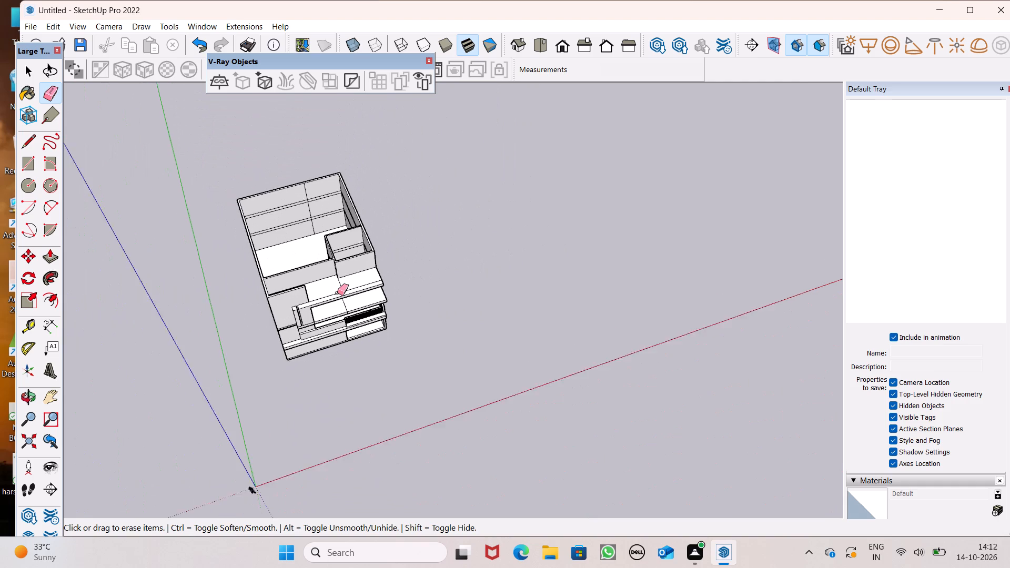
pyautogui.scroll(-2, 337, 293)
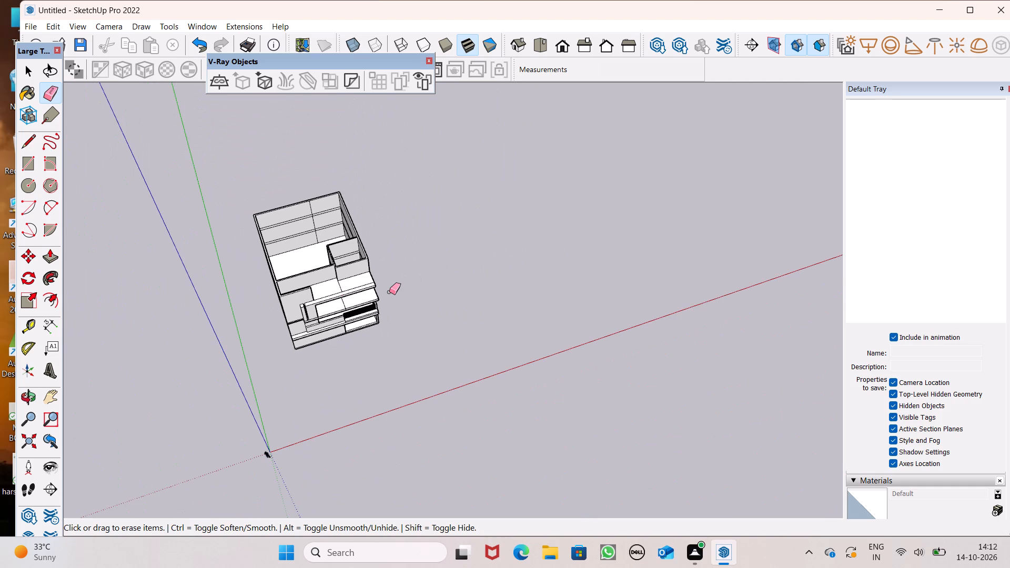
pyautogui.scroll(-6, 380, 235)
pyautogui.scroll(3, 395, 262)
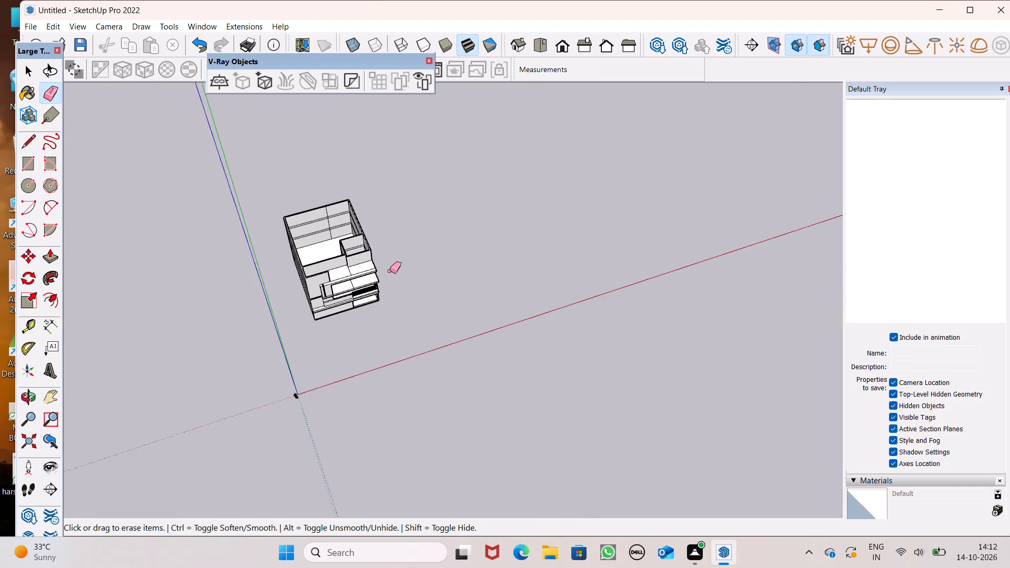
pyautogui.scroll(4, 358, 304)
pyautogui.scroll(8, 297, 288)
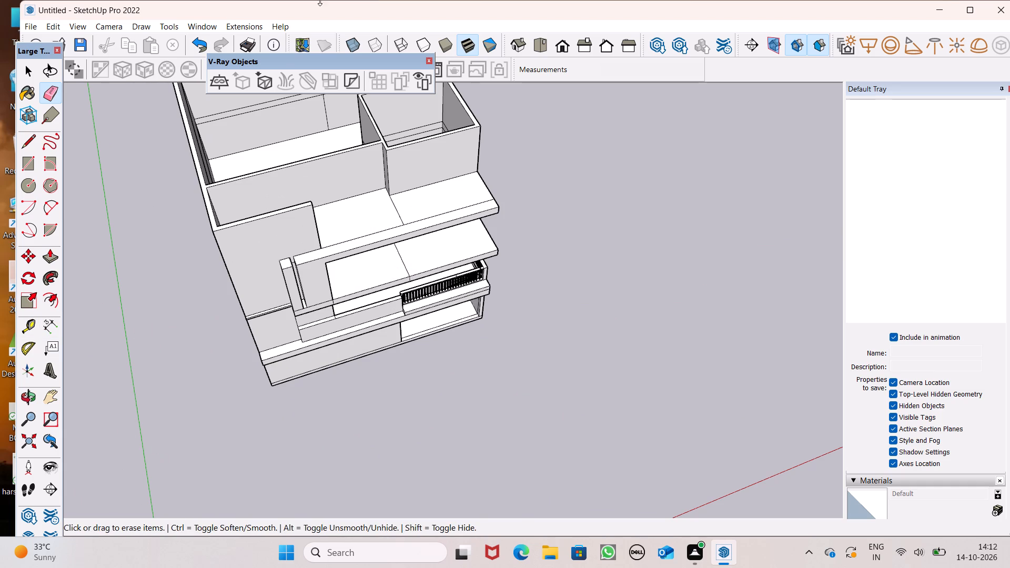
pyautogui.scroll(-5, 437, 187)
pyautogui.moveTo(431, 278); pyautogui.dragTo(314, 100, button='middle')
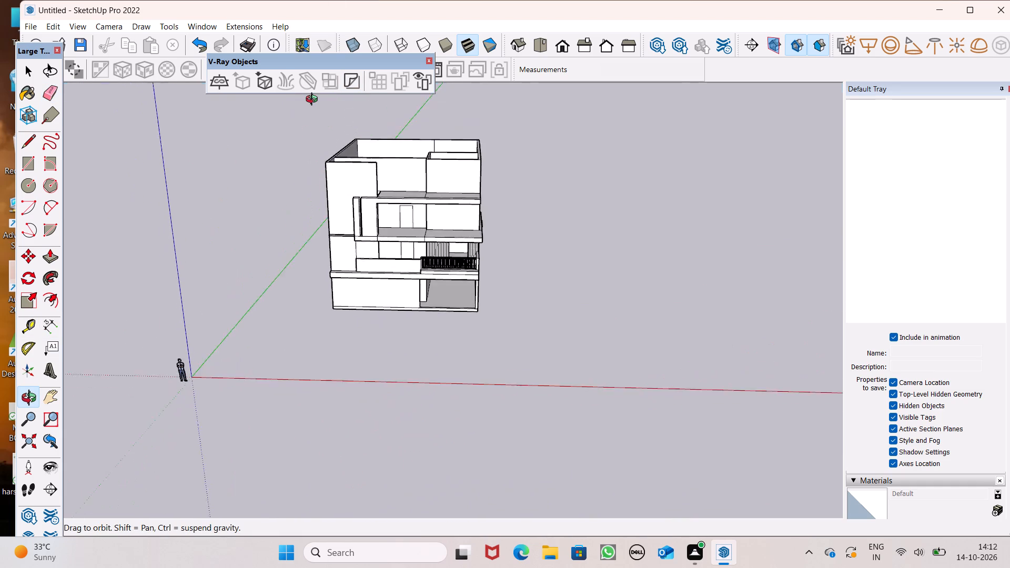
pyautogui.moveTo(314, 100); pyautogui.dragTo(314, 87, button='middle')
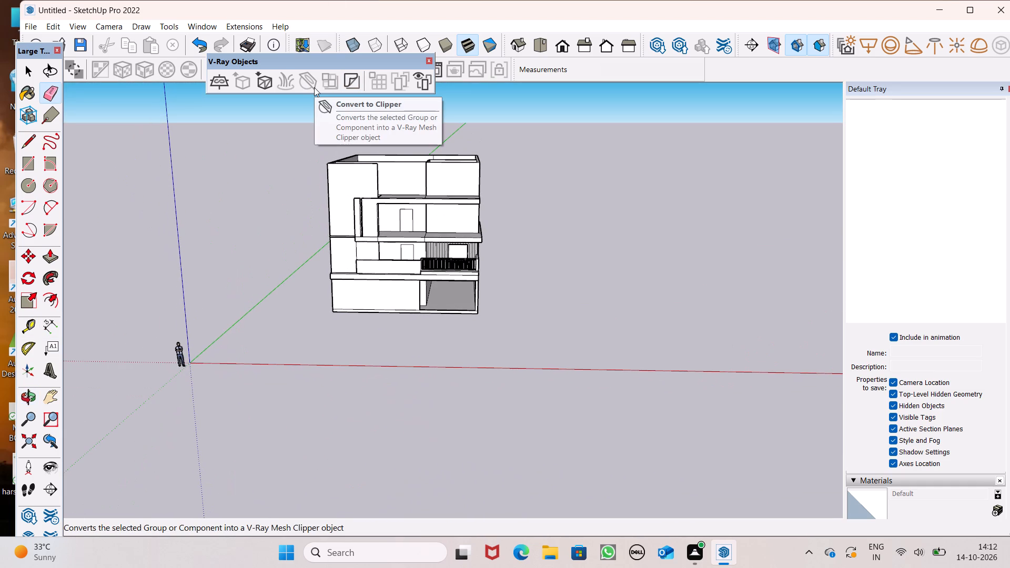
pyautogui.scroll(4, 520, 128)
pyautogui.scroll(-1, 502, 132)
pyautogui.scroll(2, 496, 136)
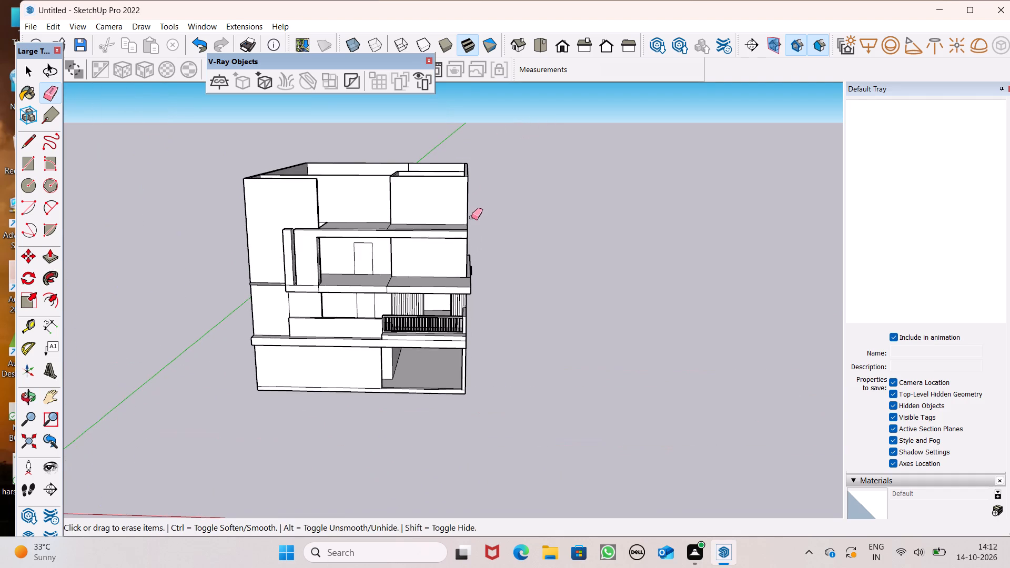
pyautogui.moveTo(471, 226); pyautogui.dragTo(447, 310, button='middle')
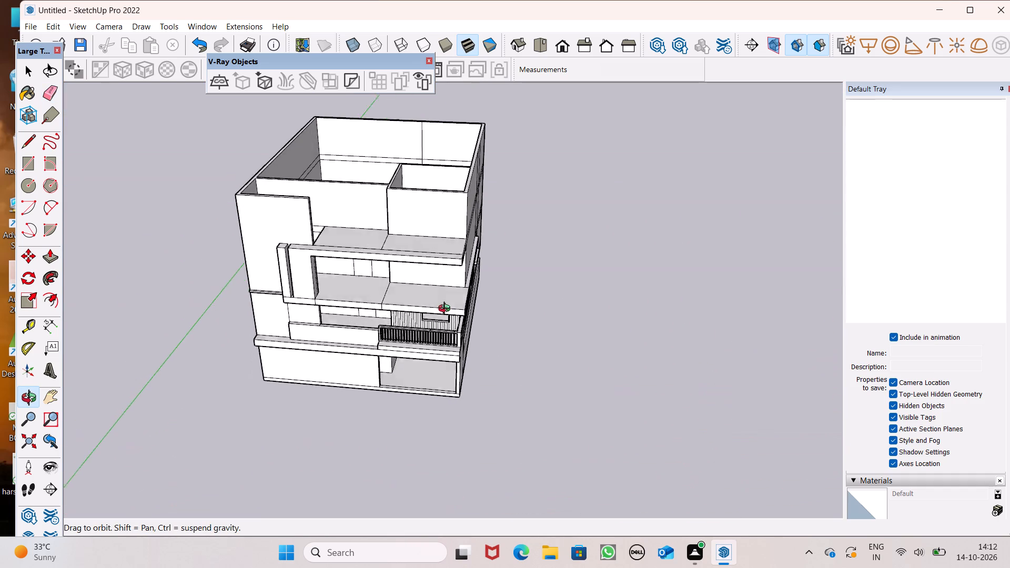
pyautogui.moveTo(447, 310); pyautogui.dragTo(446, 294, button='middle')
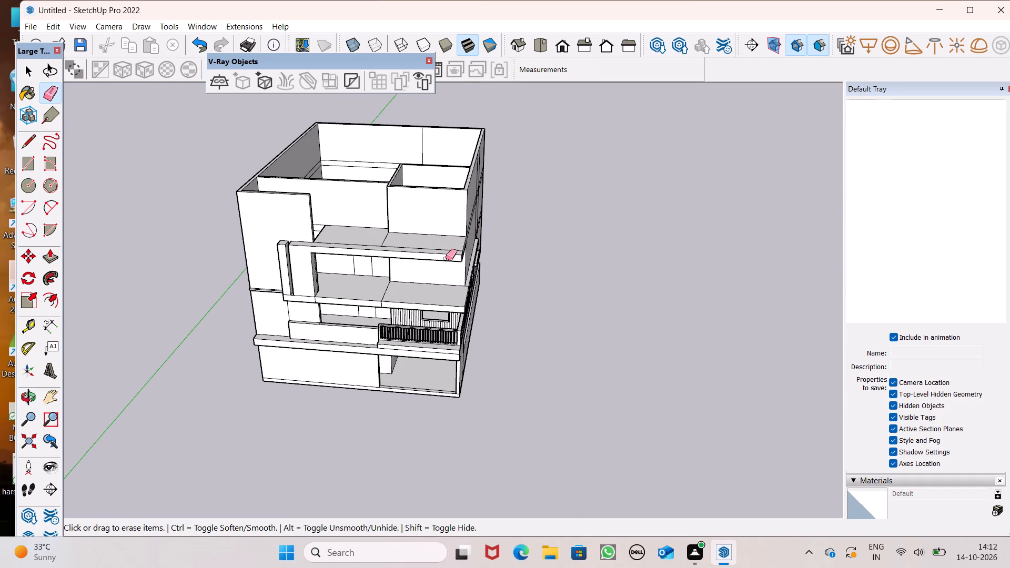
pyautogui.scroll(7, 429, 238)
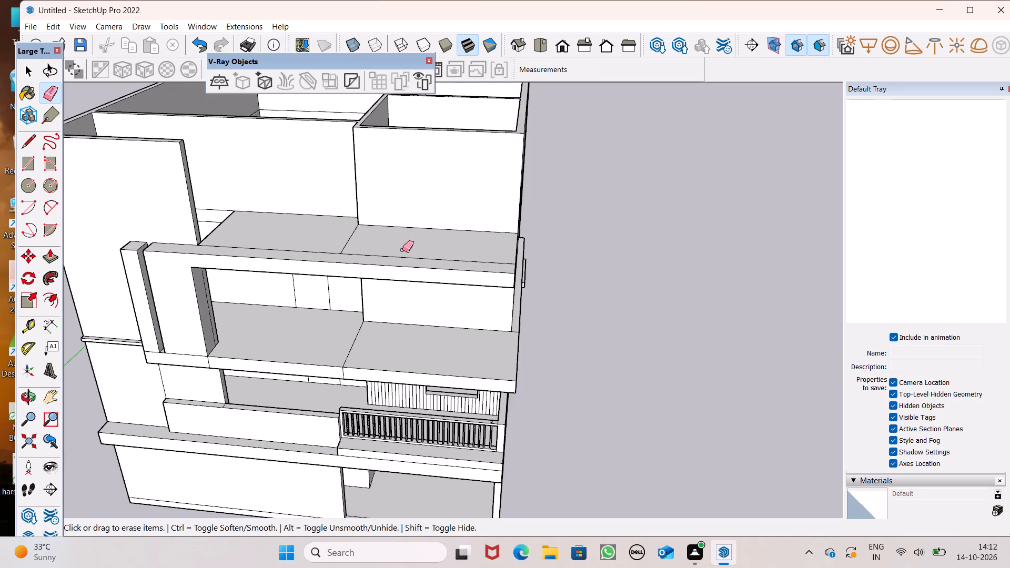
# Draw a diagonal line across the front beam's top face near its pillar end, from the slab seam to the front edge.
pyautogui.scroll(4, 367, 249)
pyautogui.scroll(-3, 417, 249)
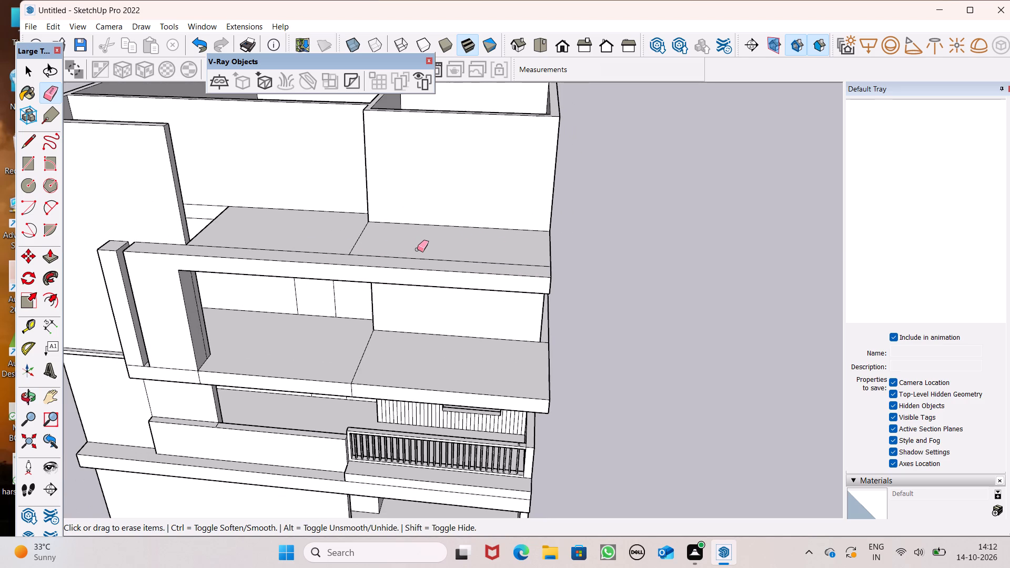
pyautogui.moveTo(458, 250); pyautogui.dragTo(590, 341, button='middle')
pyautogui.scroll(-3, 453, 295)
pyautogui.moveTo(393, 324); pyautogui.dragTo(395, 328, button='middle')
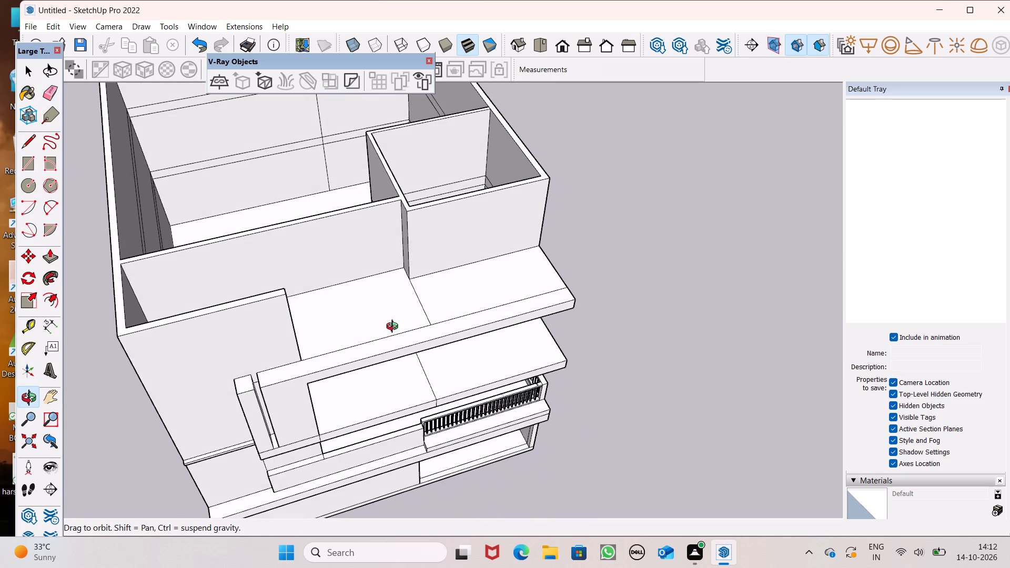
pyautogui.moveTo(395, 328); pyautogui.dragTo(376, 333, button='middle')
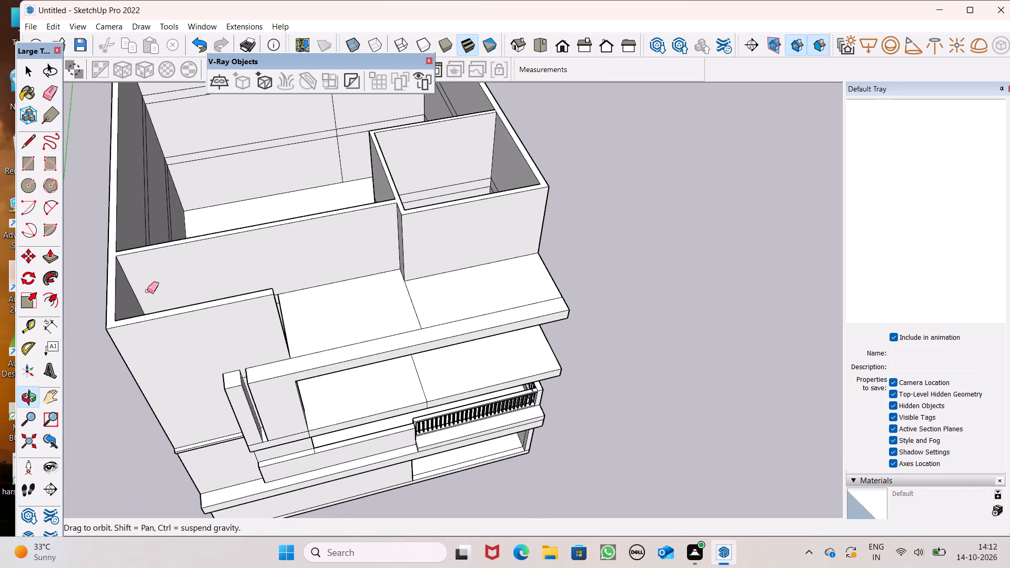
pyautogui.scroll(1, 137, 310)
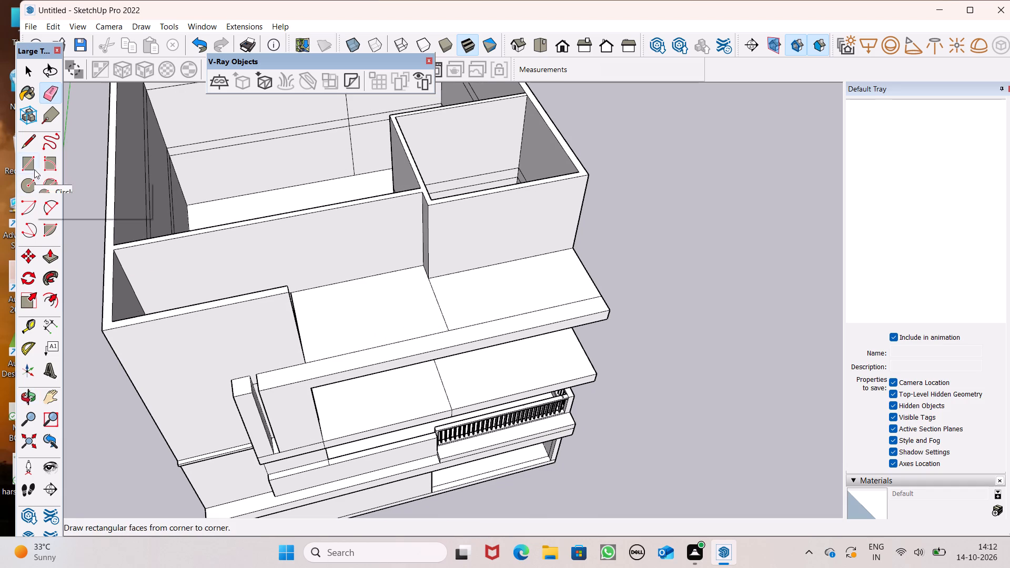
pyautogui.click(25, 139)
pyautogui.scroll(-1, 25, 302)
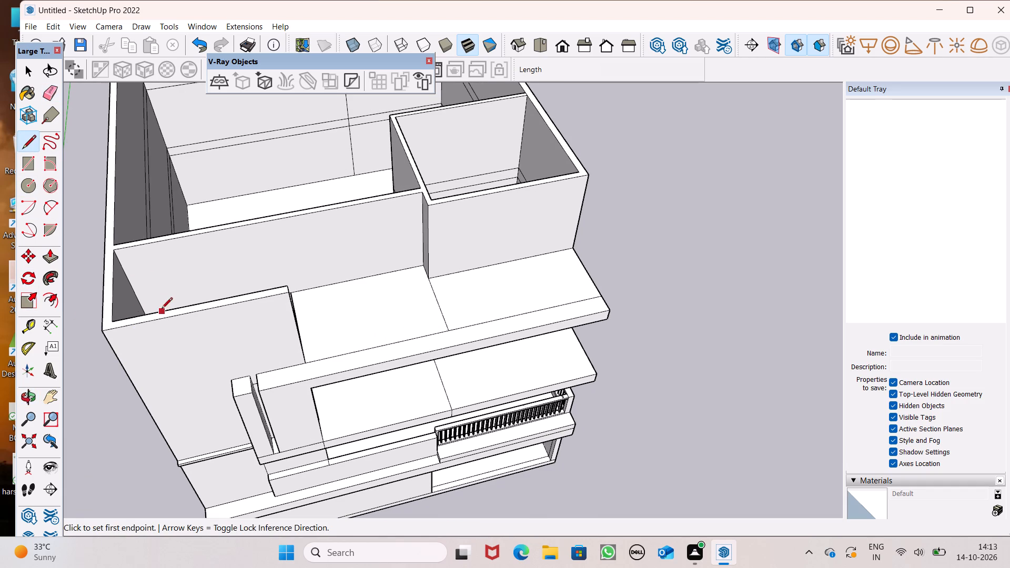
pyautogui.scroll(6, 279, 409)
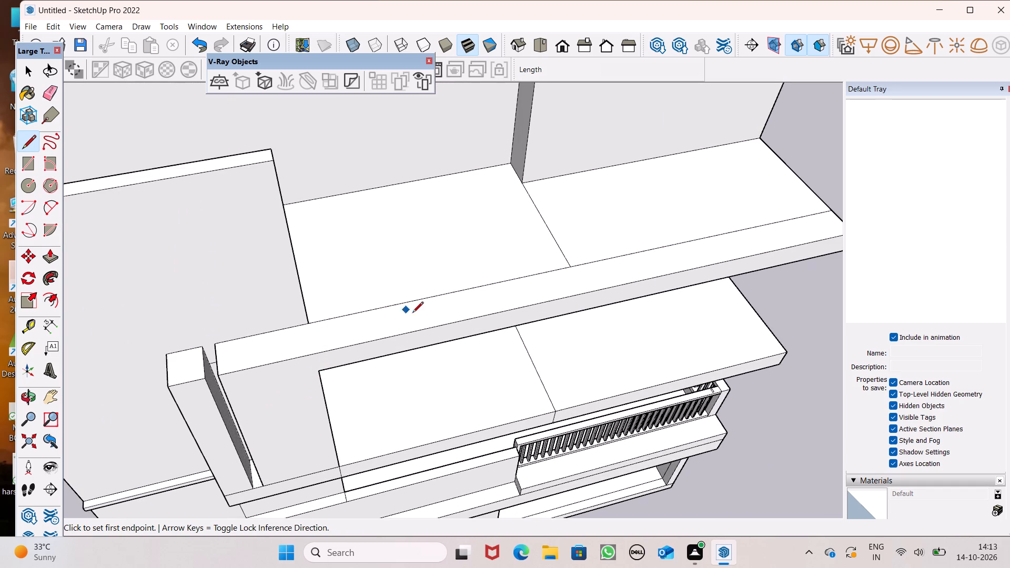
pyautogui.moveTo(414, 316); pyautogui.dragTo(385, 364, button='middle')
pyautogui.scroll(6, 385, 364)
pyautogui.scroll(-5, 357, 366)
pyautogui.scroll(1, 372, 364)
pyautogui.scroll(-1, 372, 364)
pyautogui.moveTo(504, 392); pyautogui.dragTo(387, 363, button='middle')
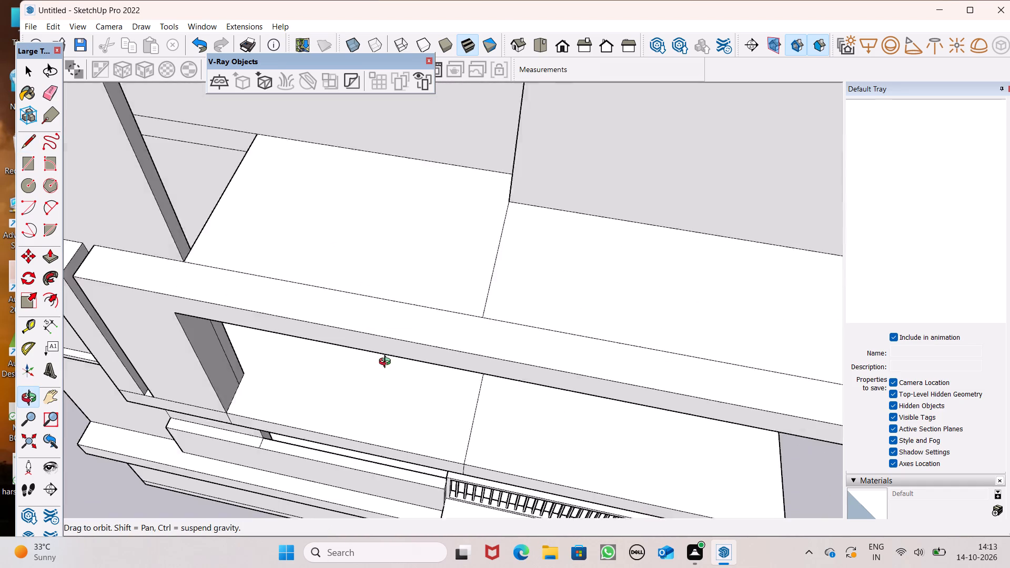
pyautogui.moveTo(387, 363); pyautogui.dragTo(517, 397, button='middle')
pyautogui.scroll(6, 301, 373)
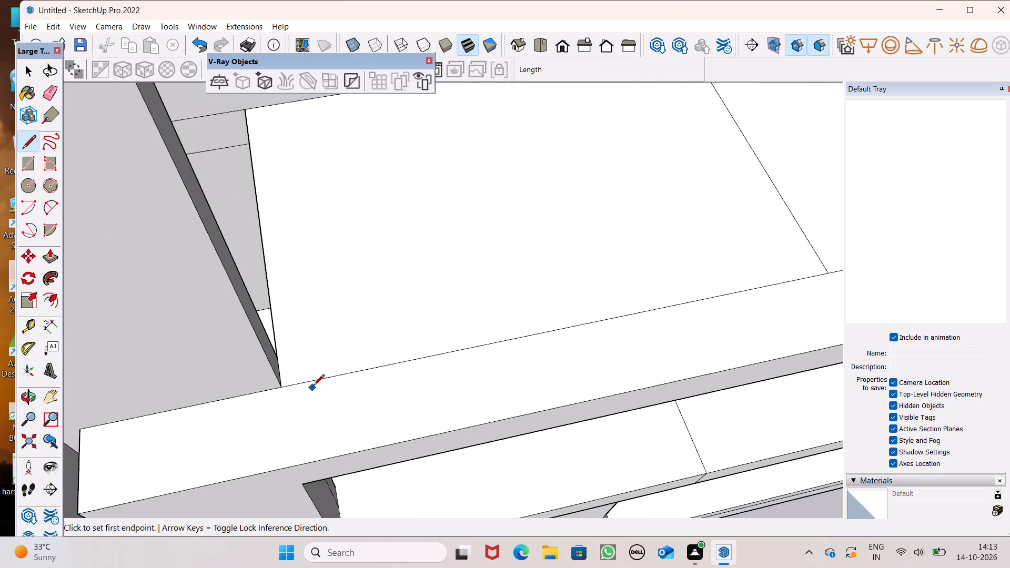
pyautogui.click(367, 371)
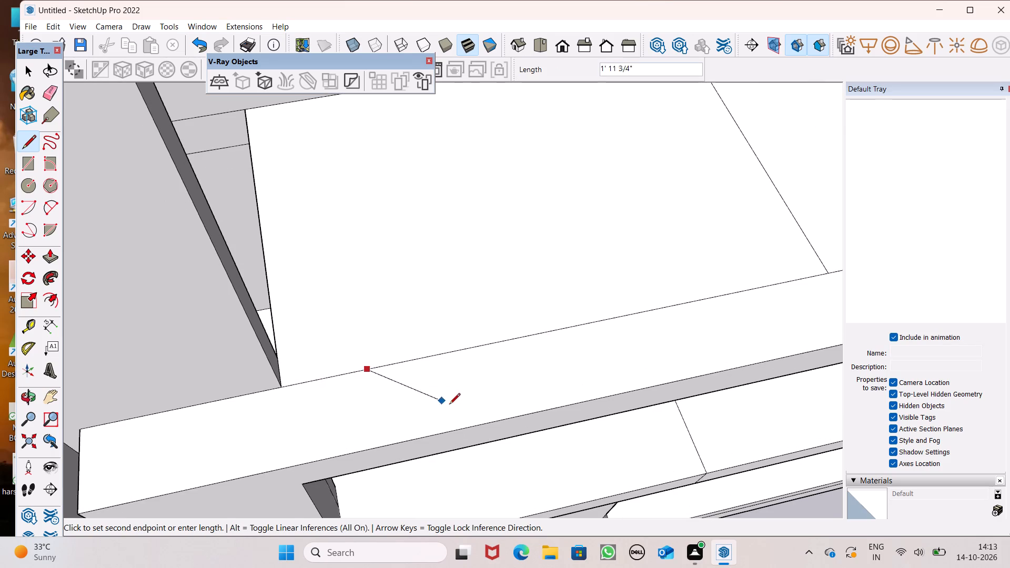
pyautogui.click(468, 427)
pyautogui.scroll(-1, 373, 340)
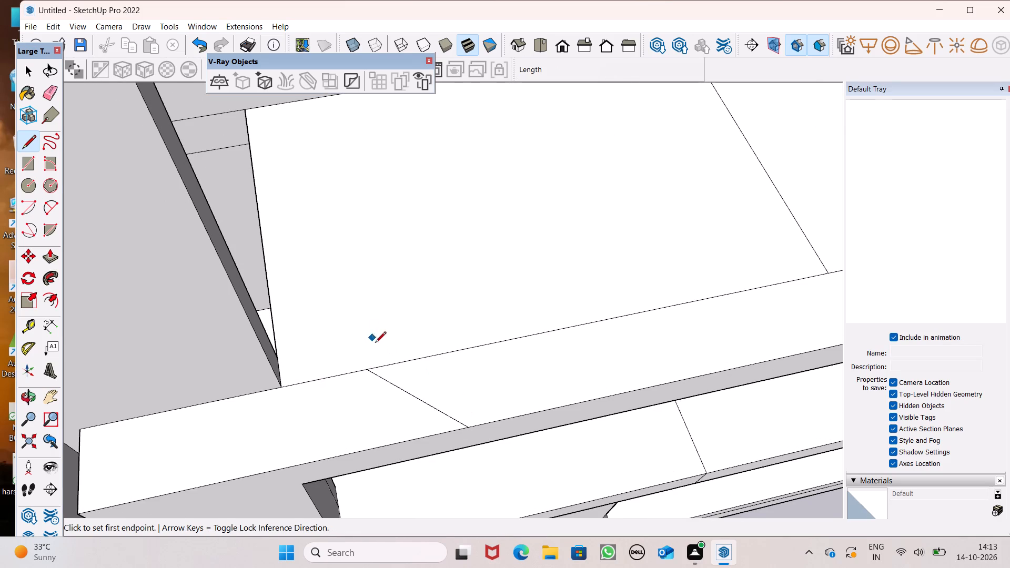
# Push/Pull the pillar-side part of the front beam's top face, bounded by the diagonal line, upward into a low raised block.
pyautogui.scroll(-8, 375, 343)
pyautogui.scroll(-6, 426, 386)
pyautogui.moveTo(419, 413); pyautogui.dragTo(405, 310, button='middle')
pyautogui.scroll(1, 405, 324)
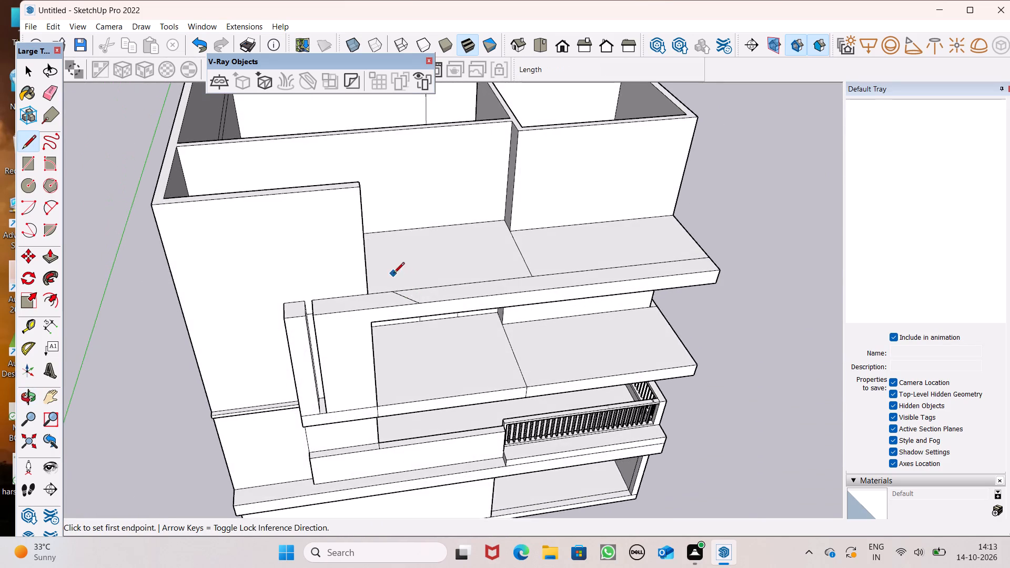
pyautogui.scroll(8, 393, 287)
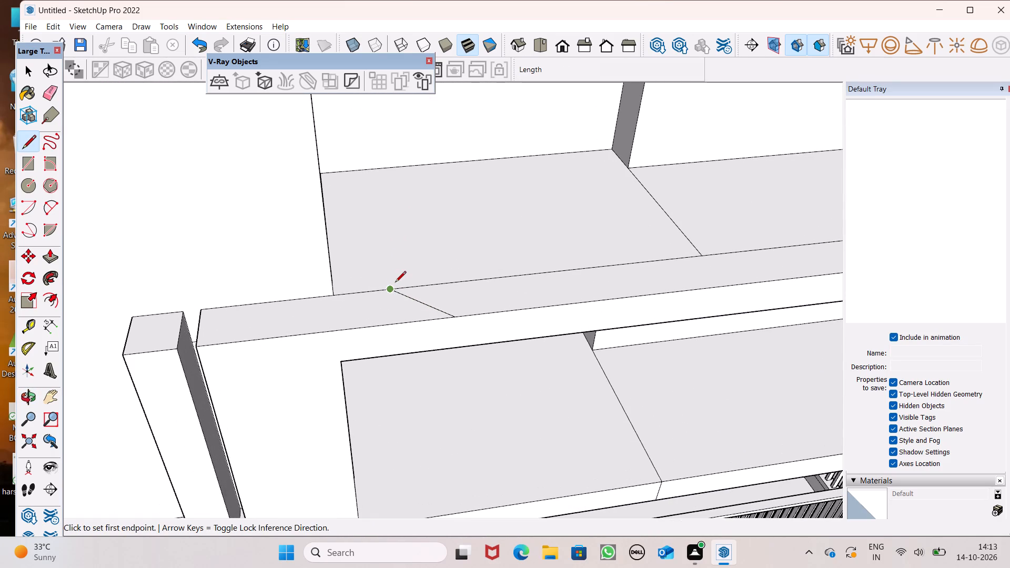
pyautogui.scroll(-1, 319, 302)
pyautogui.scroll(1, 320, 307)
pyautogui.scroll(-4, 320, 310)
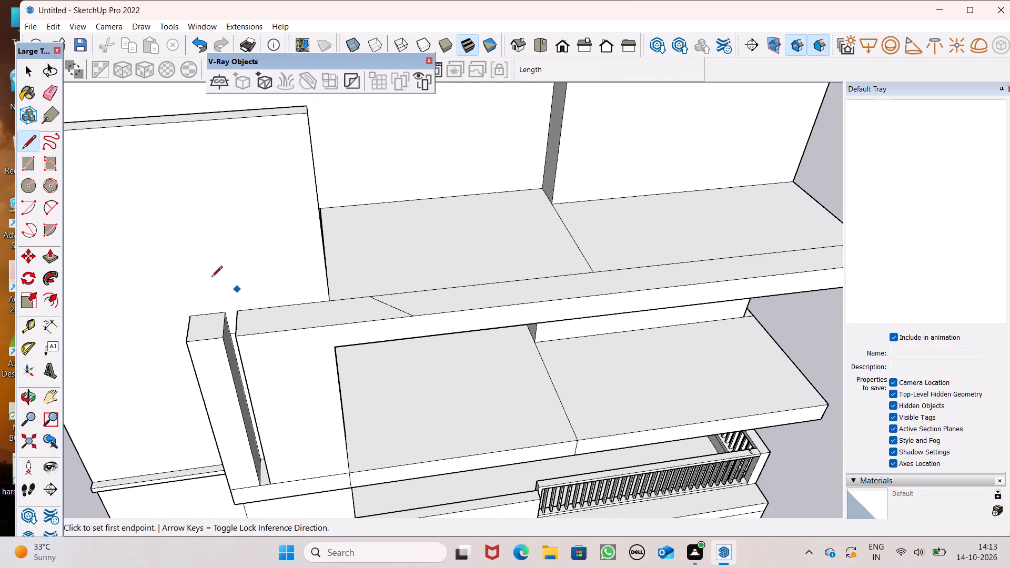
pyautogui.click(46, 256)
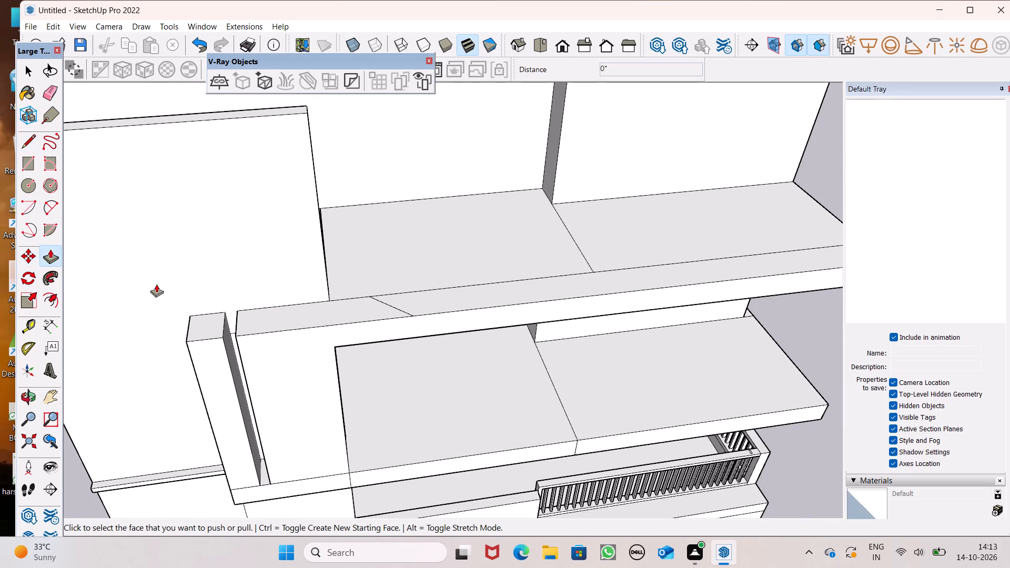
pyautogui.moveTo(268, 317); pyautogui.dragTo(264, 308)
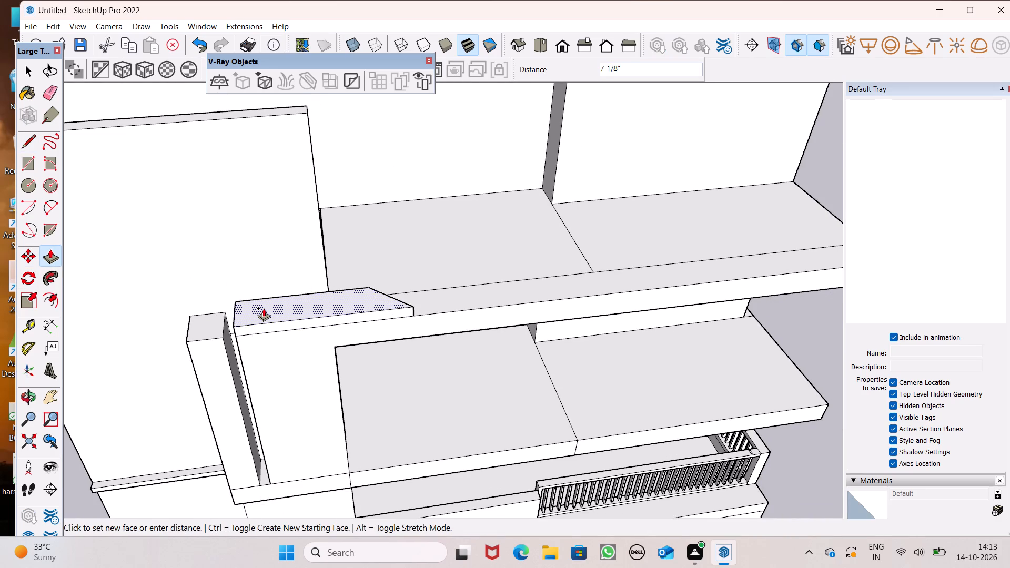
pyautogui.moveTo(264, 308); pyautogui.dragTo(262, 305)
# Push/Pull the raised block's end face about 2' 3 1/4" over the outer pillar, up to the pillar's outer side.
pyautogui.scroll(1, 257, 318)
pyautogui.moveTo(257, 318); pyautogui.dragTo(296, 302, button='middle')
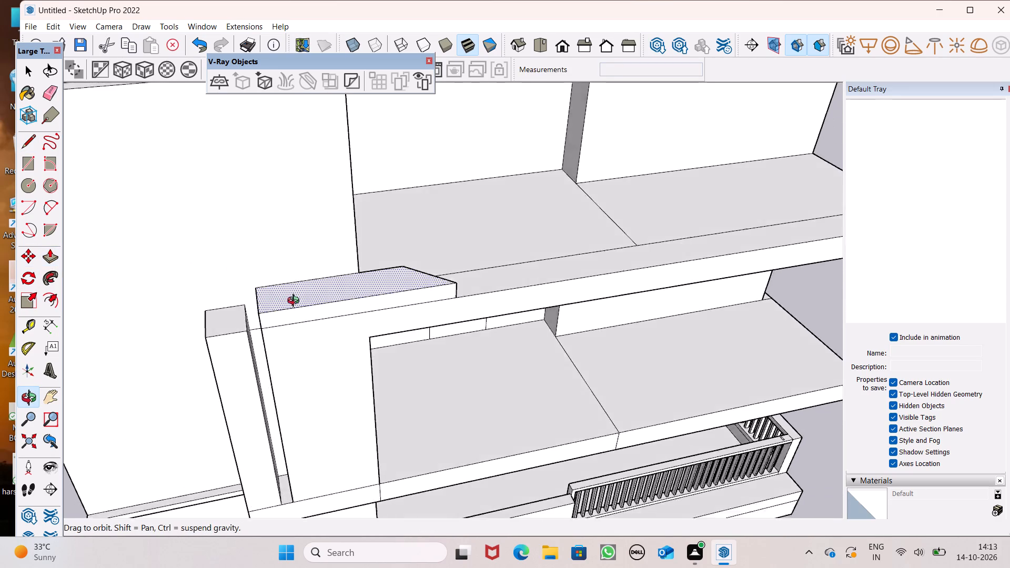
pyautogui.moveTo(296, 302); pyautogui.dragTo(377, 290, button='middle')
pyautogui.scroll(4, 377, 322)
pyautogui.moveTo(388, 297); pyautogui.dragTo(335, 332)
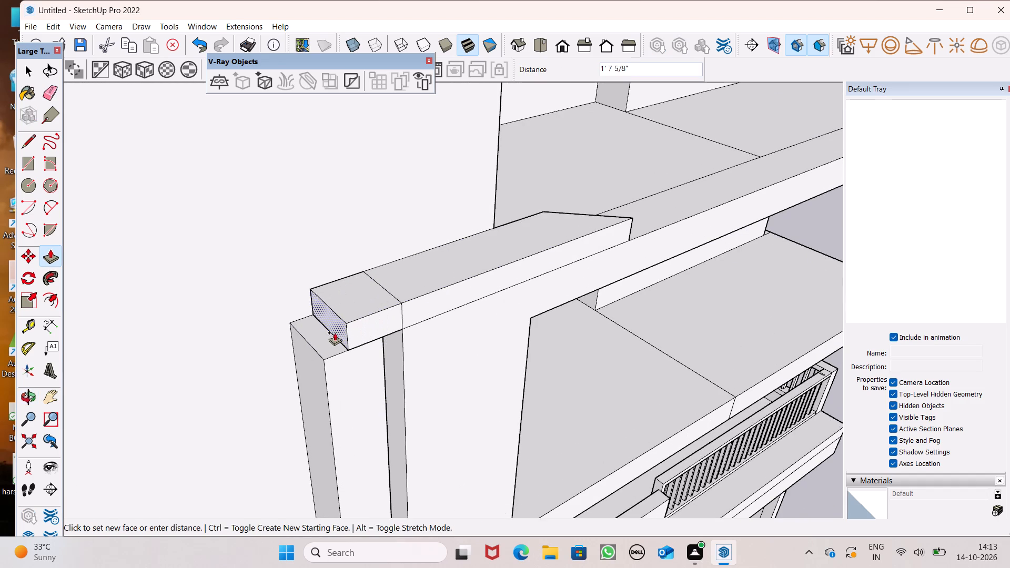
pyautogui.moveTo(335, 332); pyautogui.dragTo(323, 362)
# Draw a line across the raised block's top face near its outer end, marking off the section above the outer pillar.
pyautogui.scroll(-4, 513, 286)
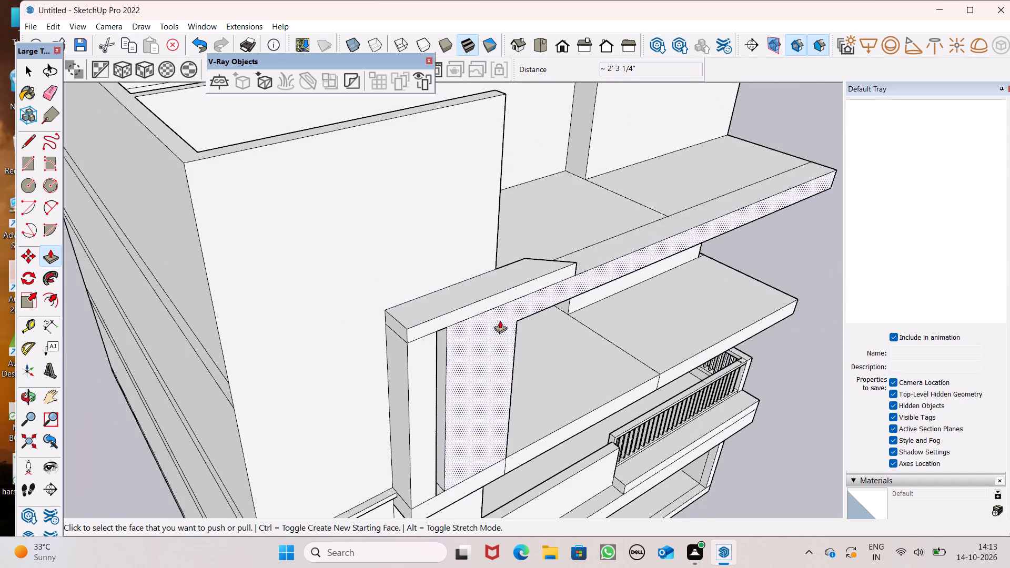
pyautogui.scroll(-7, 500, 320)
pyautogui.moveTo(506, 306); pyautogui.dragTo(281, 305, button='middle')
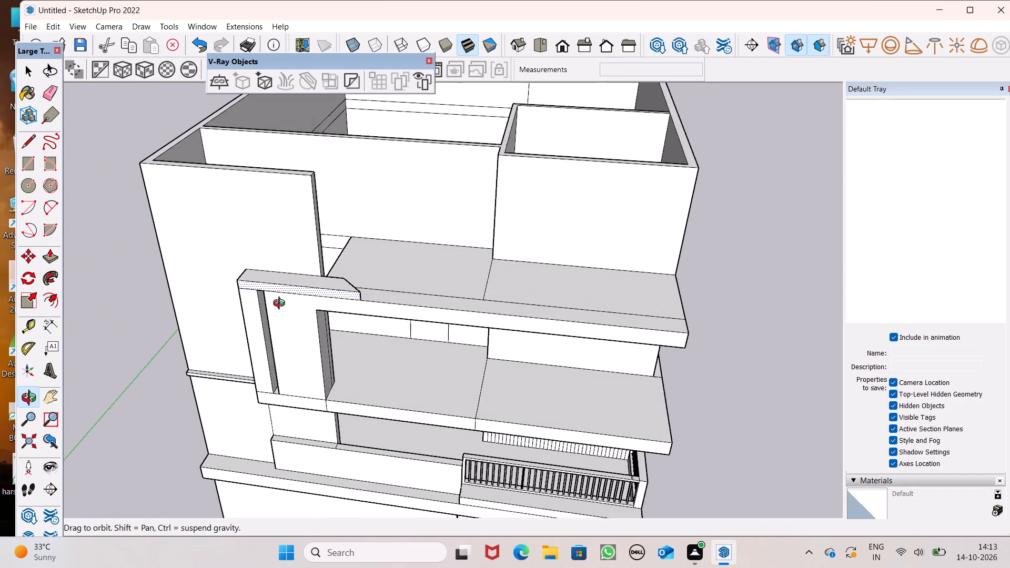
pyautogui.moveTo(281, 305); pyautogui.dragTo(281, 305, button='middle')
pyautogui.scroll(5, 300, 260)
pyautogui.scroll(-6, 299, 298)
pyautogui.moveTo(297, 309); pyautogui.dragTo(311, 342, button='middle')
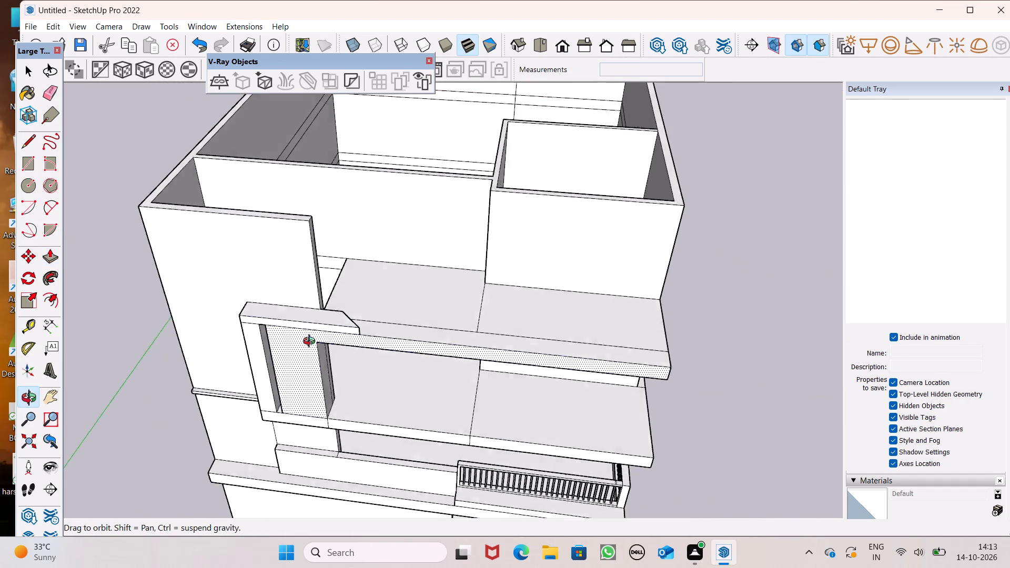
pyautogui.moveTo(311, 342); pyautogui.dragTo(345, 354, button='middle')
pyautogui.click(28, 139)
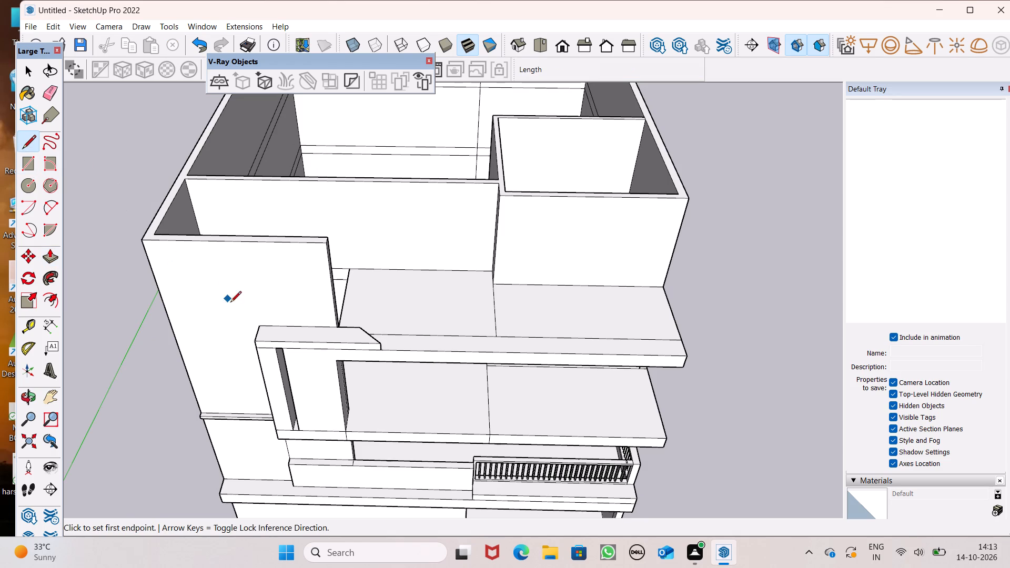
pyautogui.scroll(5, 267, 341)
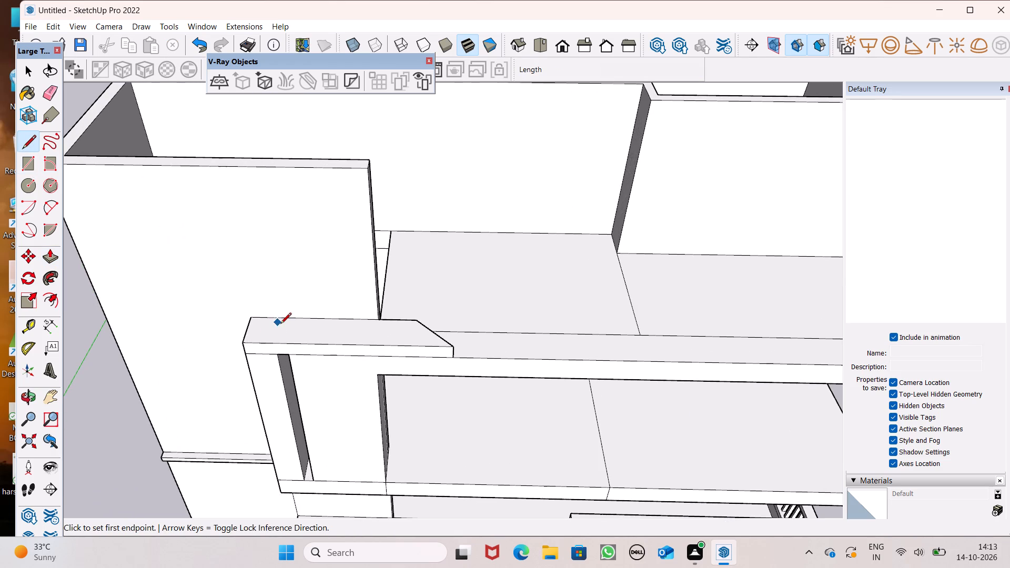
pyautogui.scroll(6, 283, 324)
pyautogui.click(293, 315)
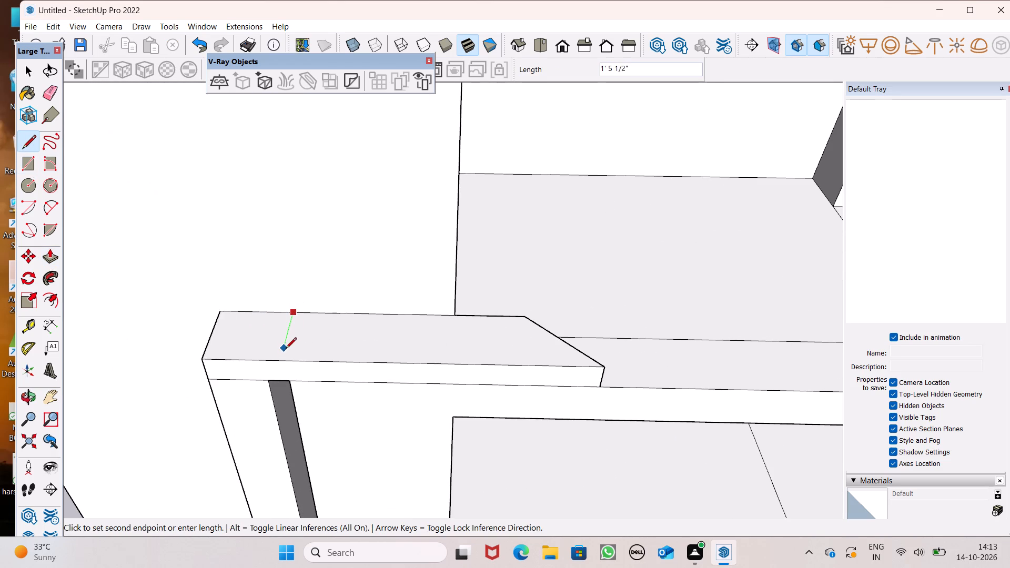
pyautogui.click(280, 363)
# Push/Pull the marked end section of the block's top upward 9' 2 3/8" to the height of the adjacent wall.
pyautogui.scroll(-4, 371, 359)
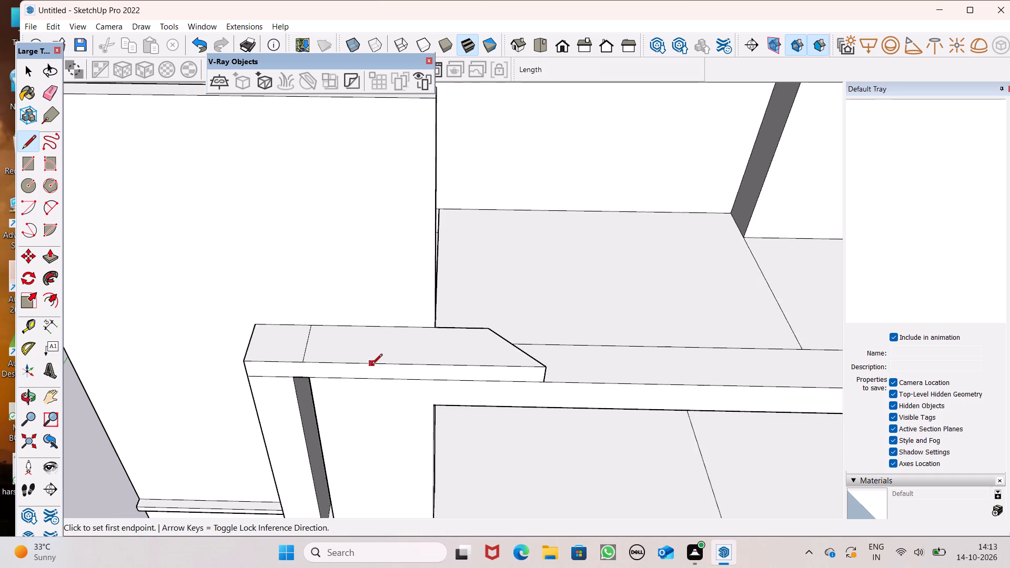
pyautogui.scroll(-1, 371, 366)
pyautogui.scroll(-6, 186, 313)
pyautogui.scroll(-4, 227, 292)
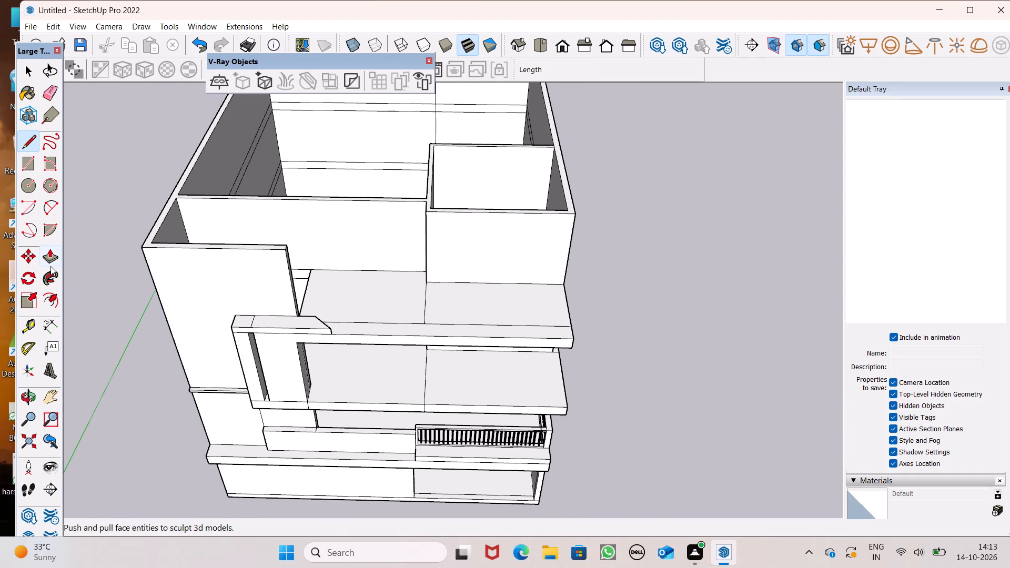
pyautogui.click(50, 266)
pyautogui.scroll(5, 95, 197)
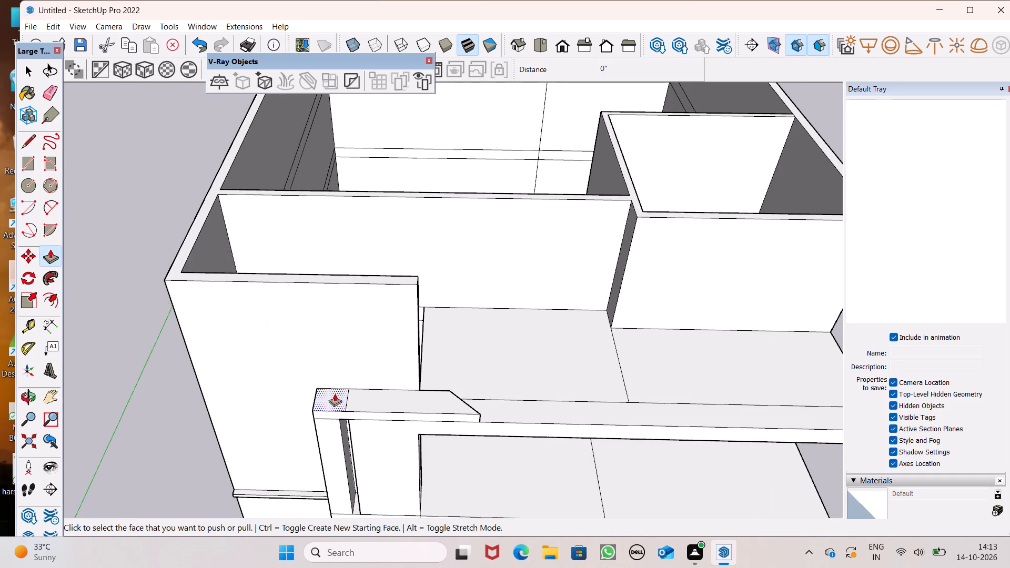
pyautogui.moveTo(335, 398); pyautogui.dragTo(370, 281)
# Push/Pull the upper pillar's inner side face by about 1 11/16" and 7 1/8" to align it with the pillar below.
pyautogui.scroll(-8, 263, 278)
pyautogui.moveTo(274, 338); pyautogui.dragTo(284, 209, button='middle')
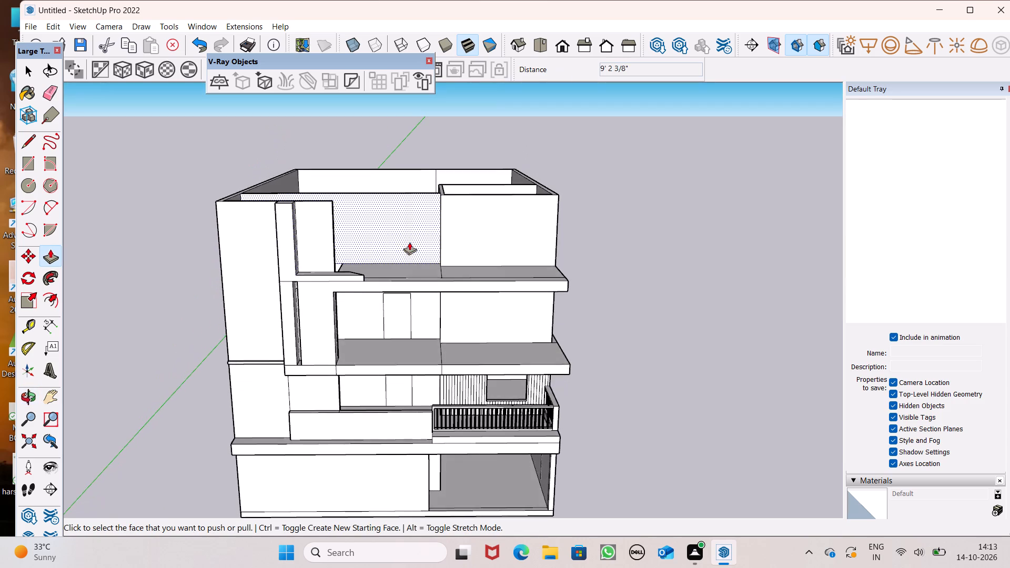
pyautogui.scroll(2, 361, 242)
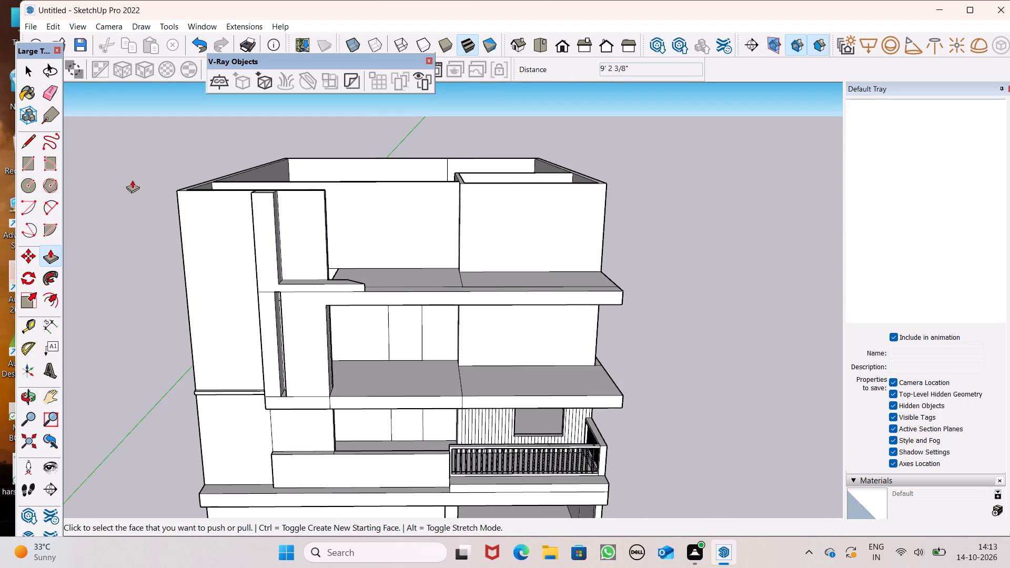
pyautogui.scroll(6, 293, 211)
pyautogui.moveTo(274, 283); pyautogui.dragTo(202, 295, button='middle')
pyautogui.scroll(3, 203, 299)
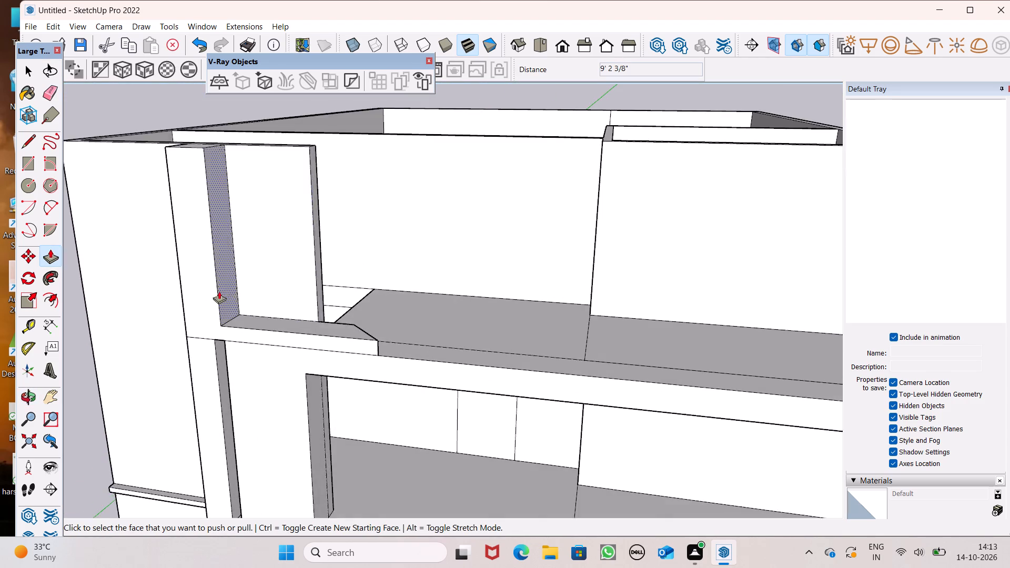
pyautogui.scroll(3, 219, 291)
pyautogui.moveTo(223, 298); pyautogui.dragTo(217, 374)
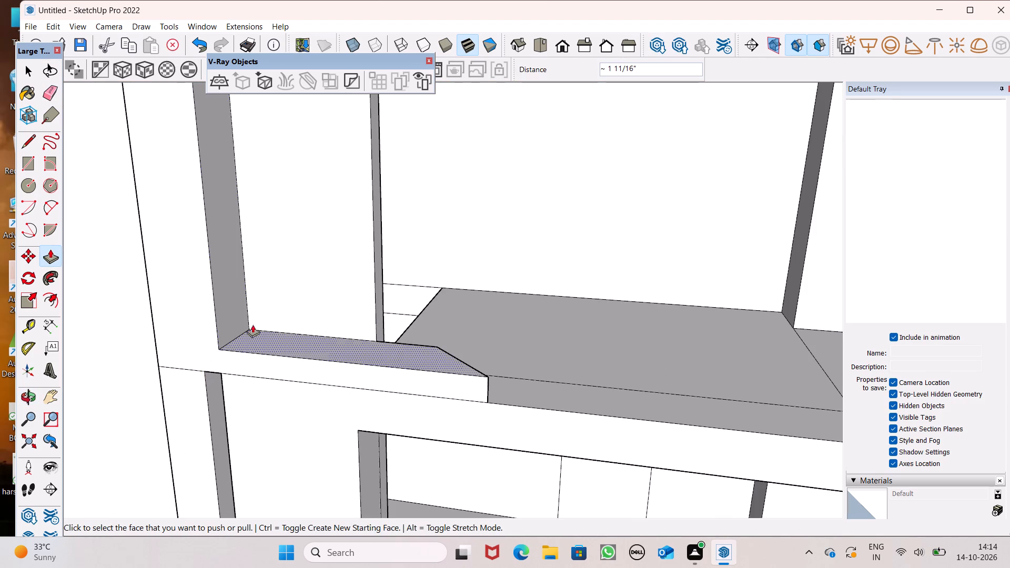
pyautogui.moveTo(223, 310); pyautogui.dragTo(206, 397)
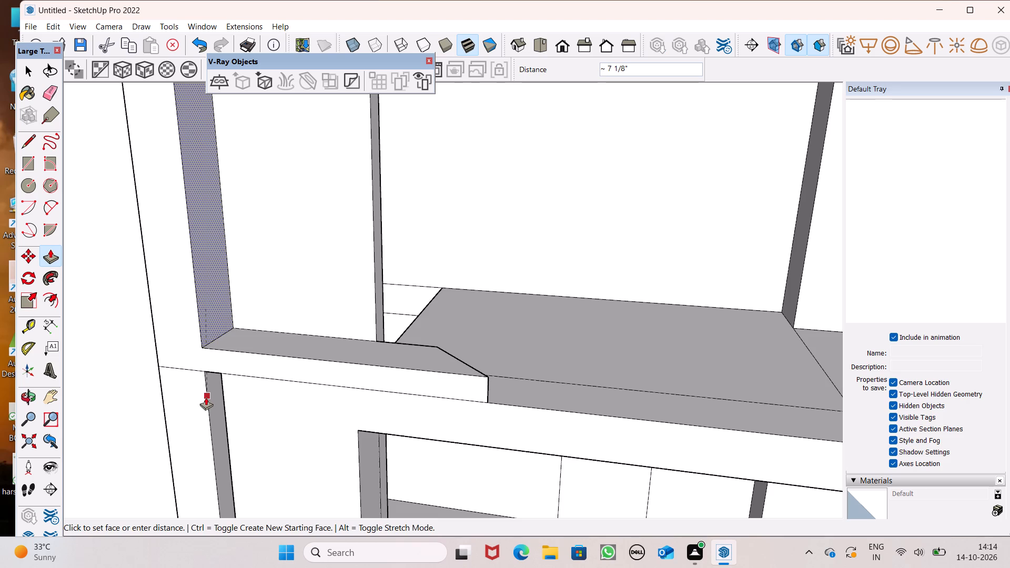
pyautogui.moveTo(206, 397); pyautogui.dragTo(214, 380)
# Examine the extended pillar and the whole house from the front and from above.
pyautogui.scroll(-8, 245, 296)
pyautogui.scroll(1, 305, 350)
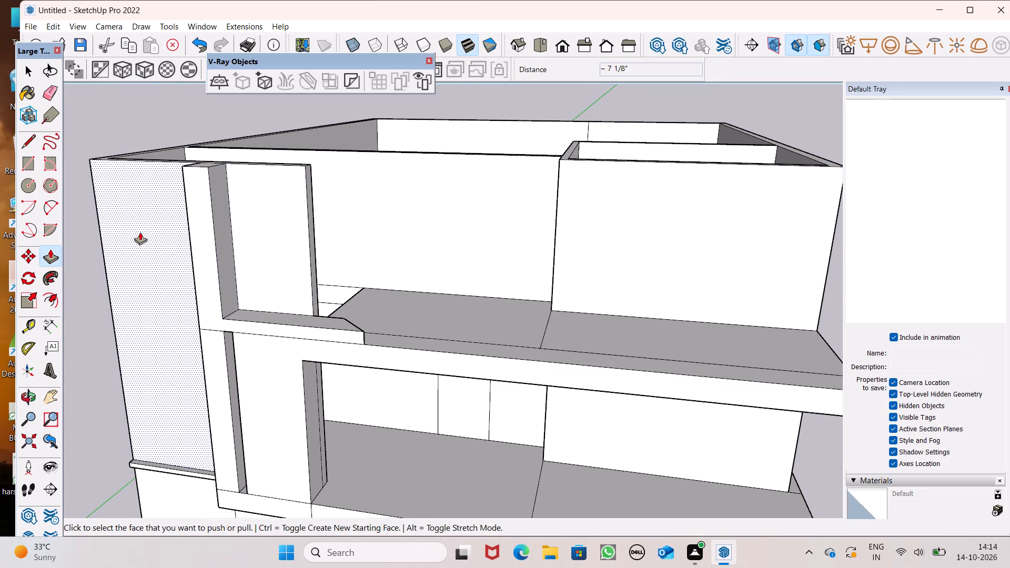
pyautogui.scroll(-2, 183, 284)
pyautogui.moveTo(260, 326); pyautogui.dragTo(261, 326, button='middle')
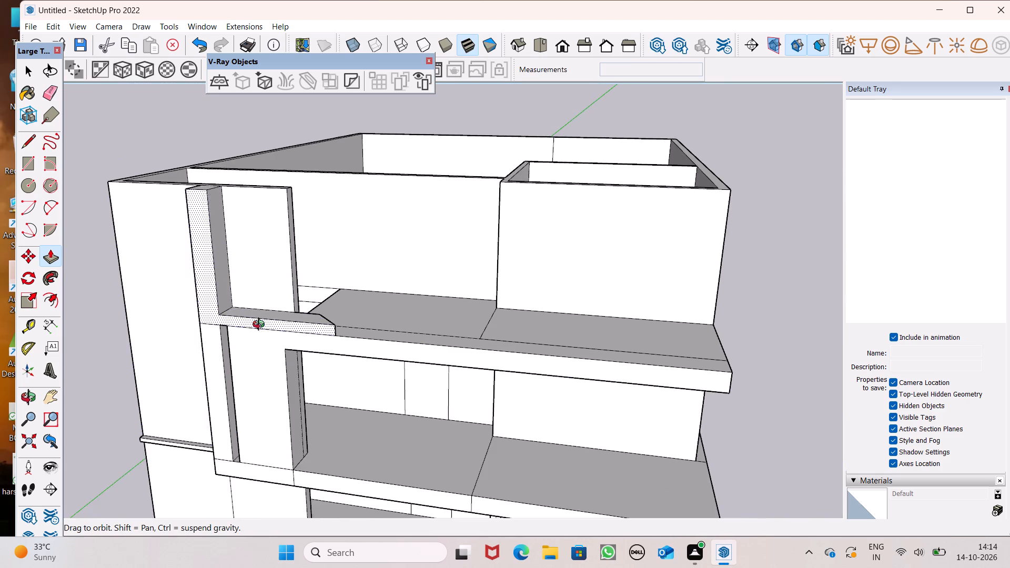
pyautogui.moveTo(261, 326); pyautogui.dragTo(361, 364, button='middle')
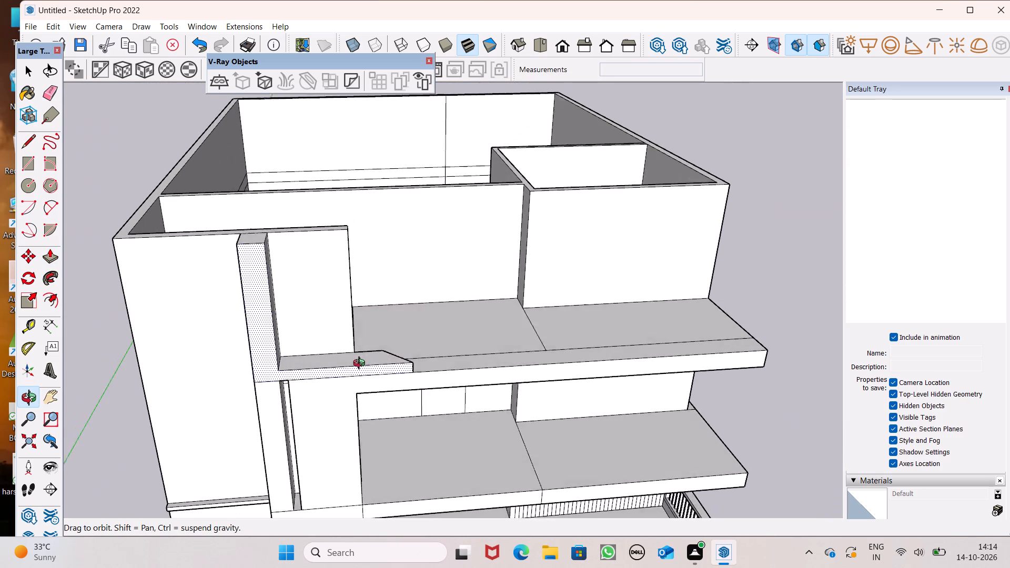
pyautogui.moveTo(361, 364); pyautogui.dragTo(355, 367, button='middle')
pyautogui.press('space')
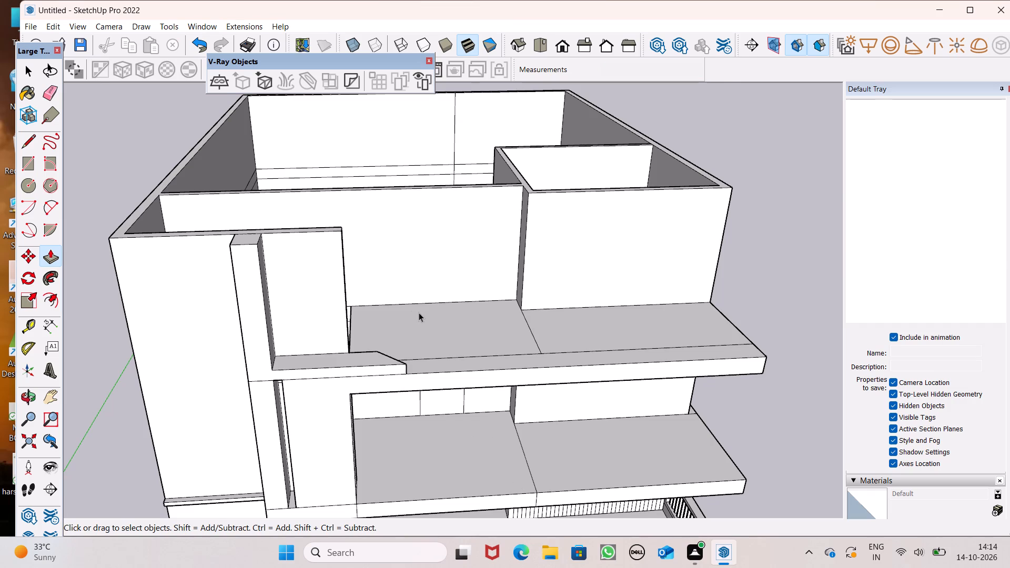
pyautogui.scroll(-2, 408, 311)
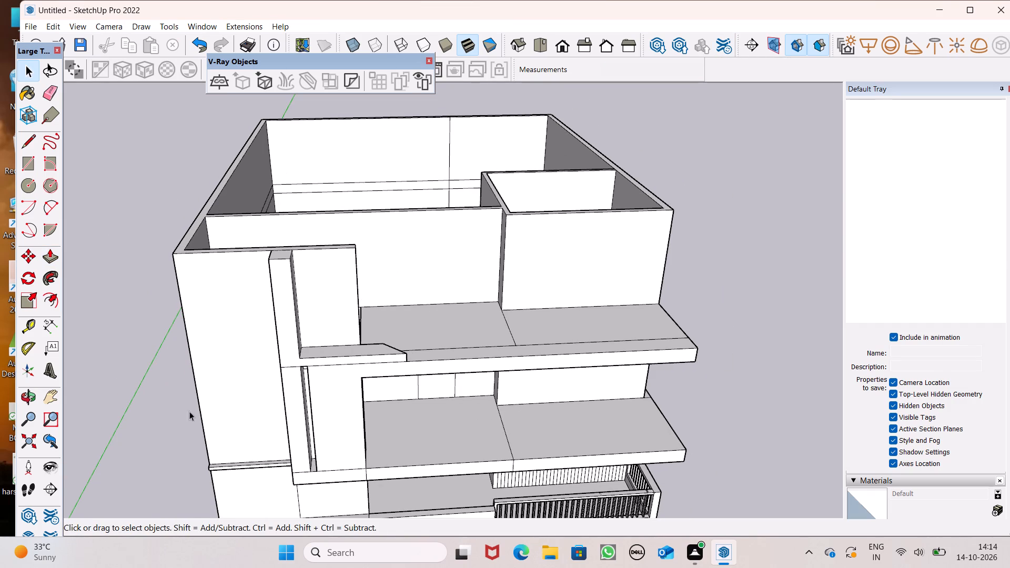
pyautogui.scroll(-2, 683, 237)
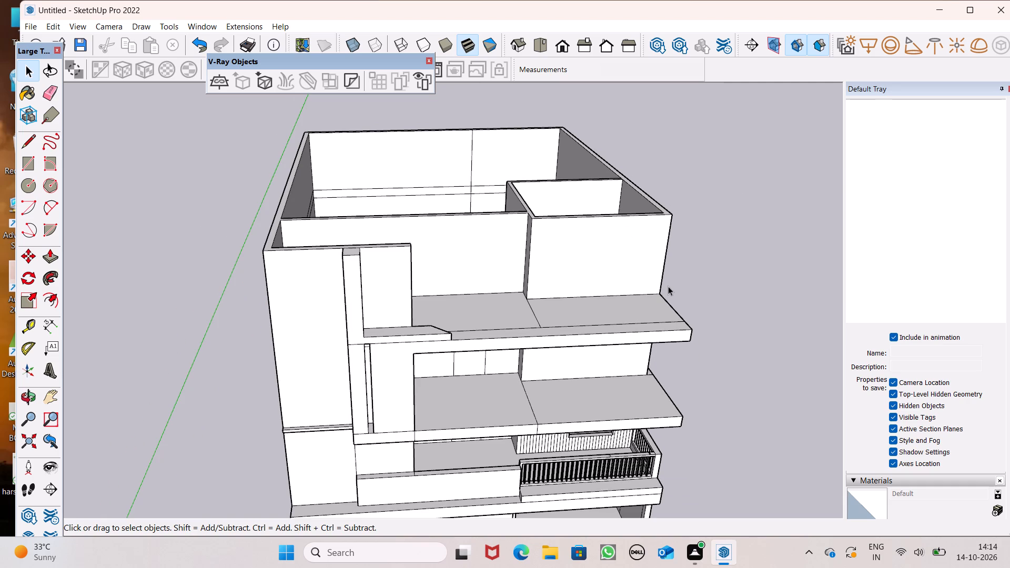
pyautogui.scroll(-3, 584, 332)
pyautogui.moveTo(594, 384); pyautogui.dragTo(483, 459, button='middle')
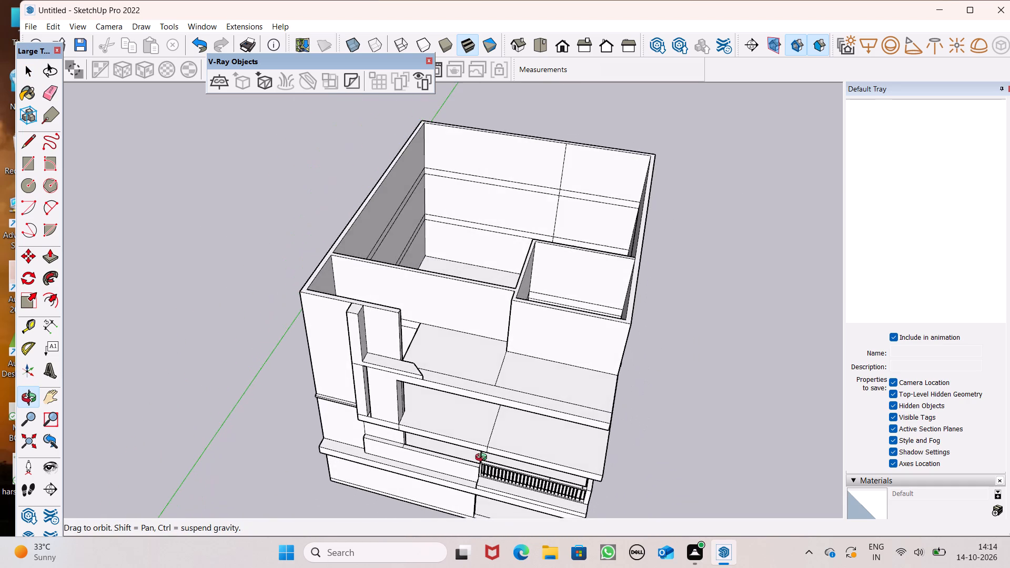
pyautogui.moveTo(483, 459); pyautogui.dragTo(483, 426, button='middle')
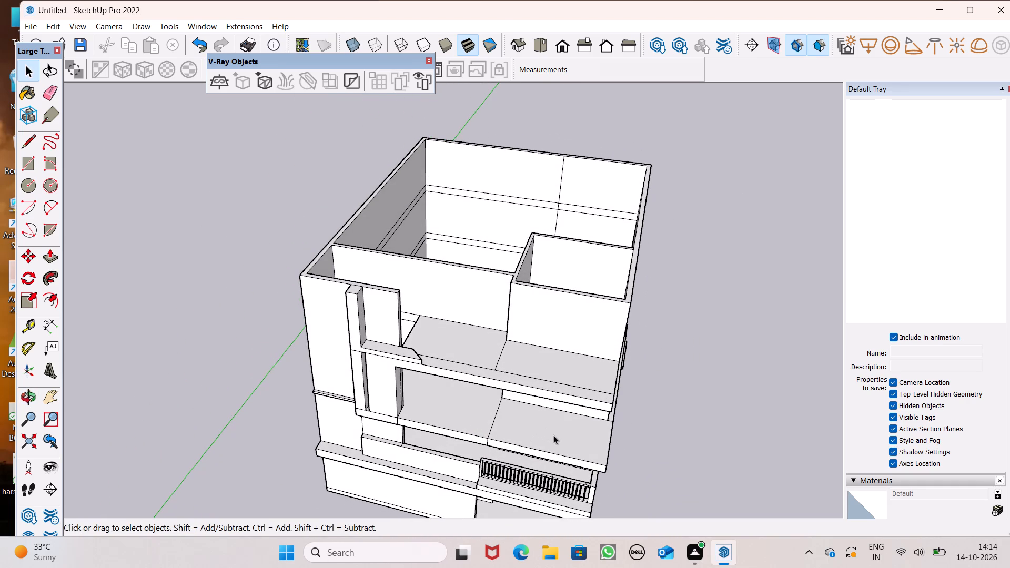
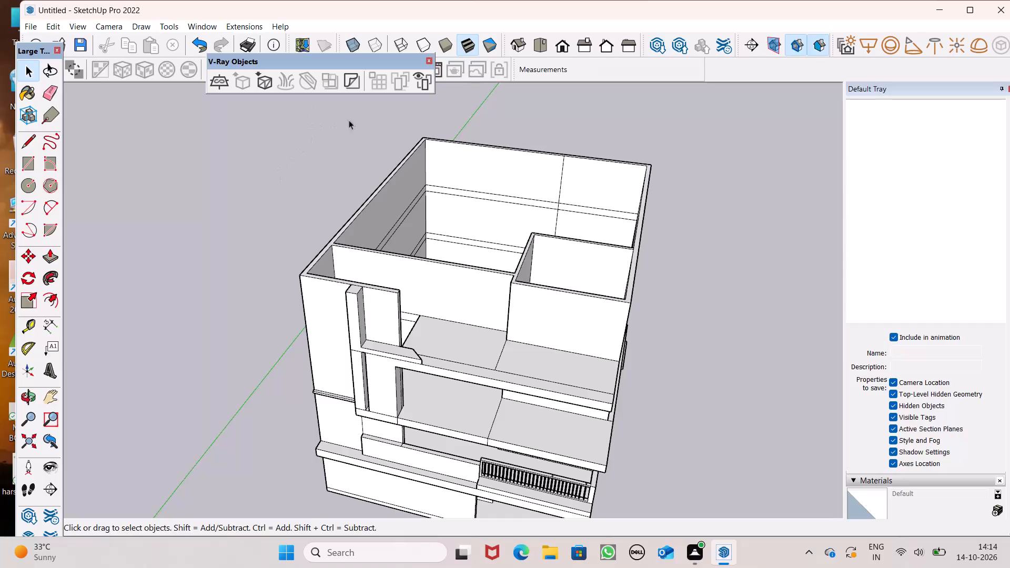
# Examine the whole house's front facade and open top from several angles.
pyautogui.scroll(-4, 378, 161)
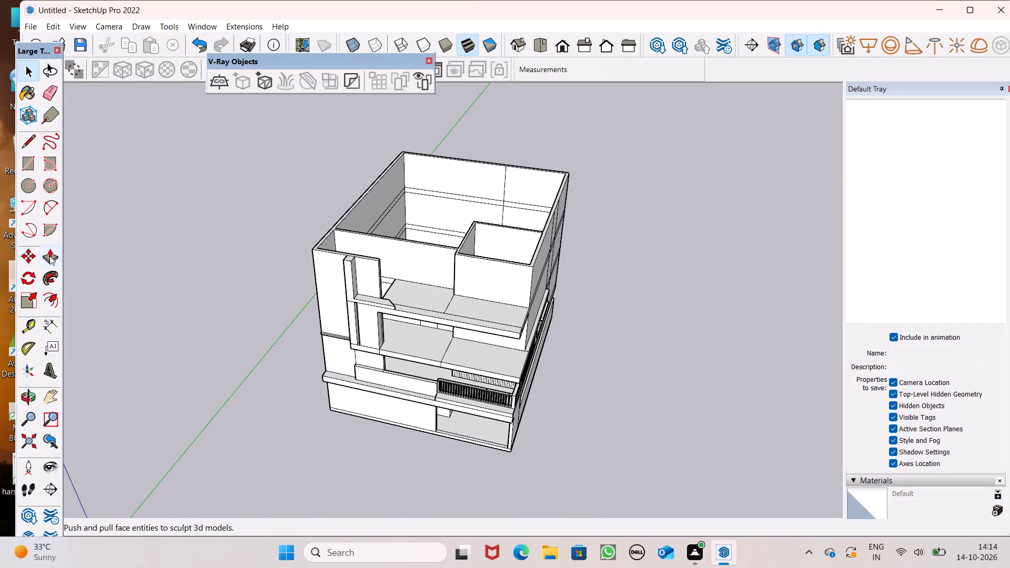
pyautogui.click(26, 164)
pyautogui.click(28, 145)
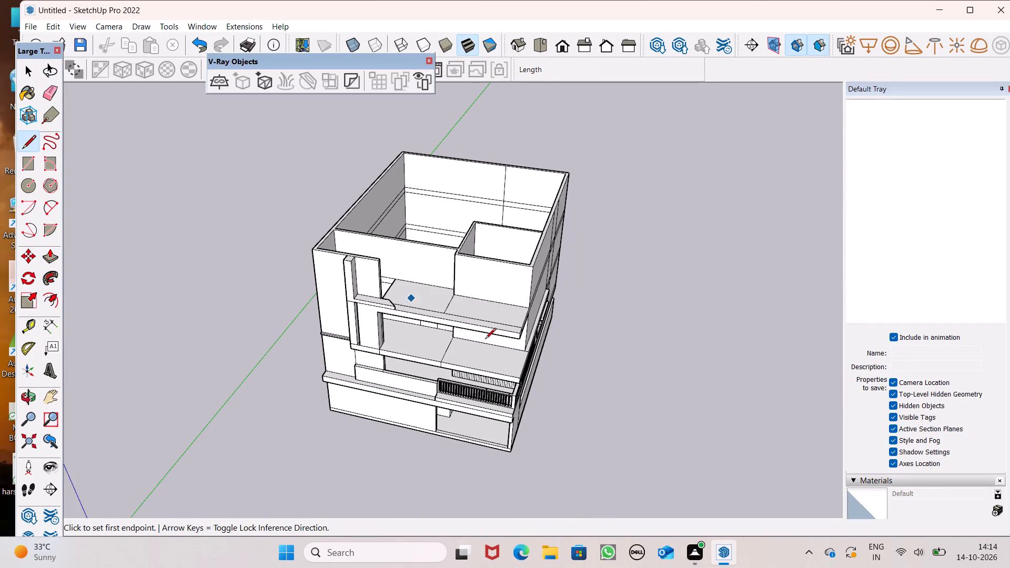
pyautogui.moveTo(519, 352); pyautogui.dragTo(591, 398, button='middle')
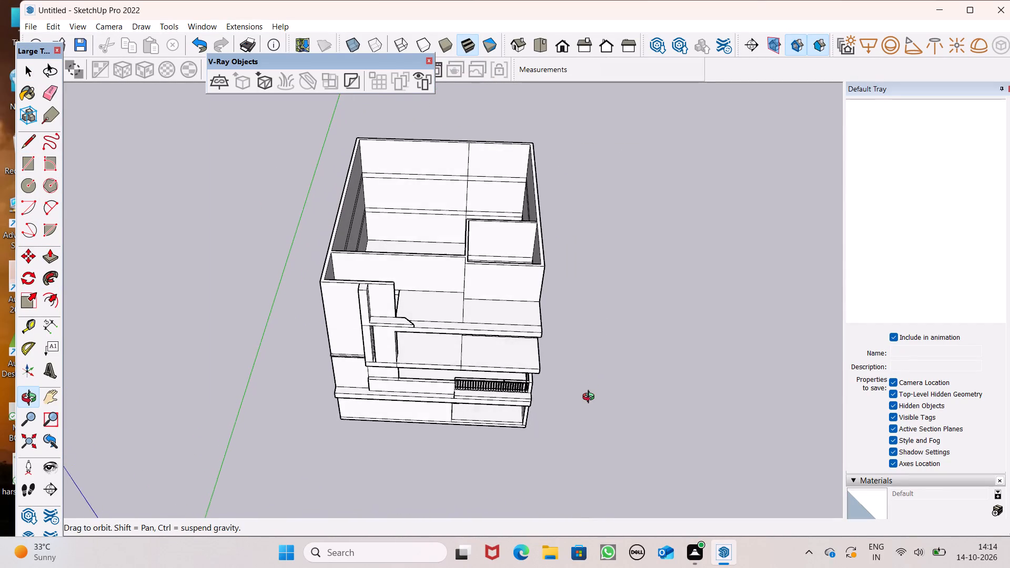
pyautogui.moveTo(591, 398); pyautogui.dragTo(646, 271, button='middle')
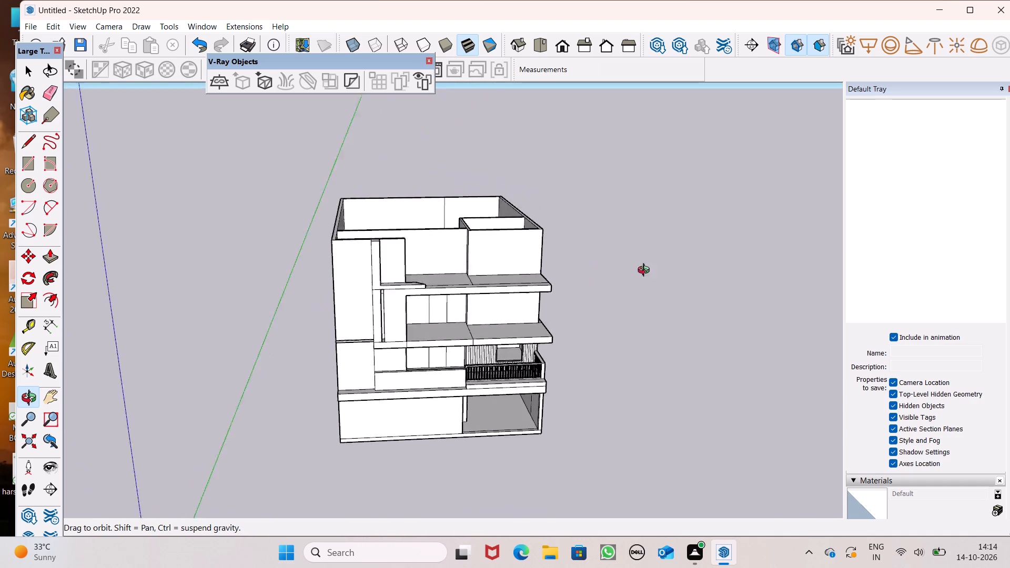
pyautogui.moveTo(646, 271); pyautogui.dragTo(696, 323, button='middle')
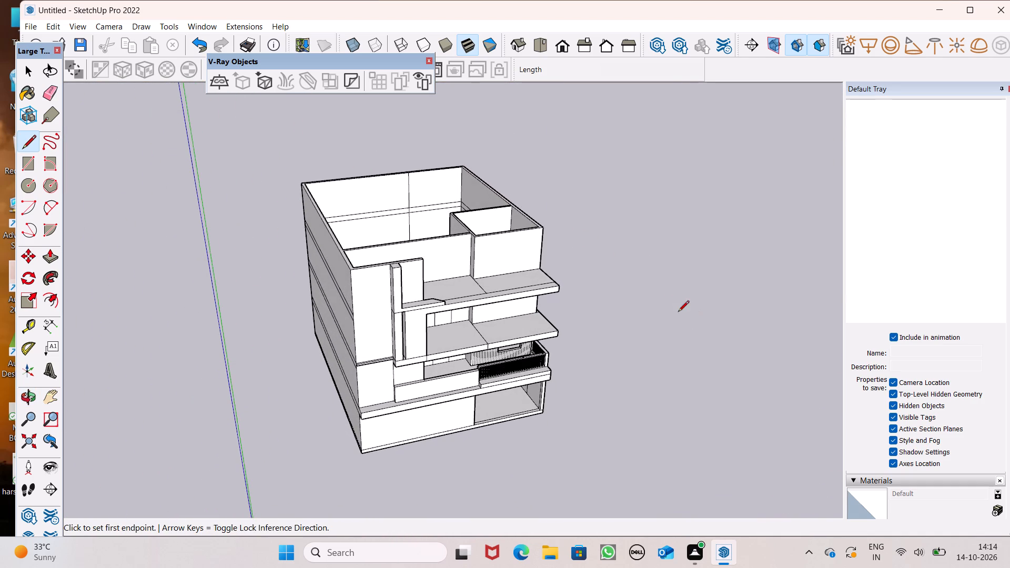
pyautogui.scroll(2, 593, 290)
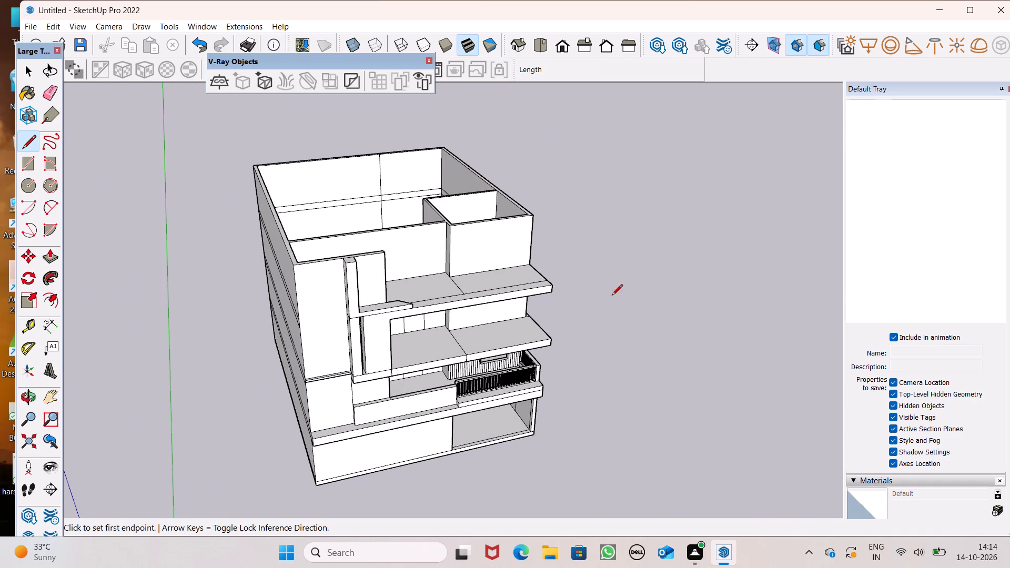
pyautogui.moveTo(673, 306); pyautogui.dragTo(571, 387, button='middle')
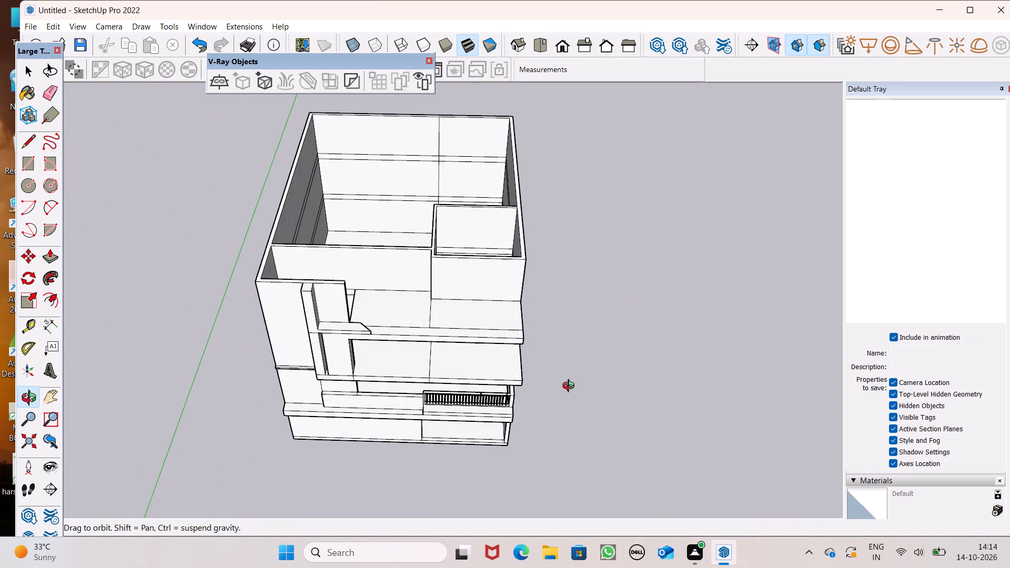
pyautogui.moveTo(571, 387); pyautogui.dragTo(569, 371, button='middle')
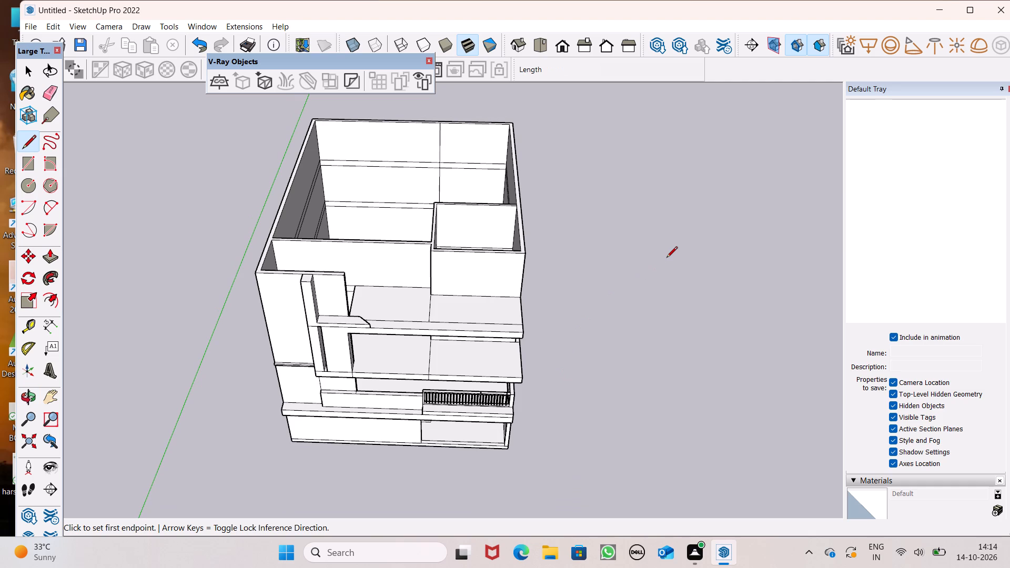
# Copy the door outline on the recessed balcony wall straight up 11' 5" to the top storey.
pyautogui.press('space')
pyautogui.moveTo(417, 338); pyautogui.dragTo(418, 246, button='middle')
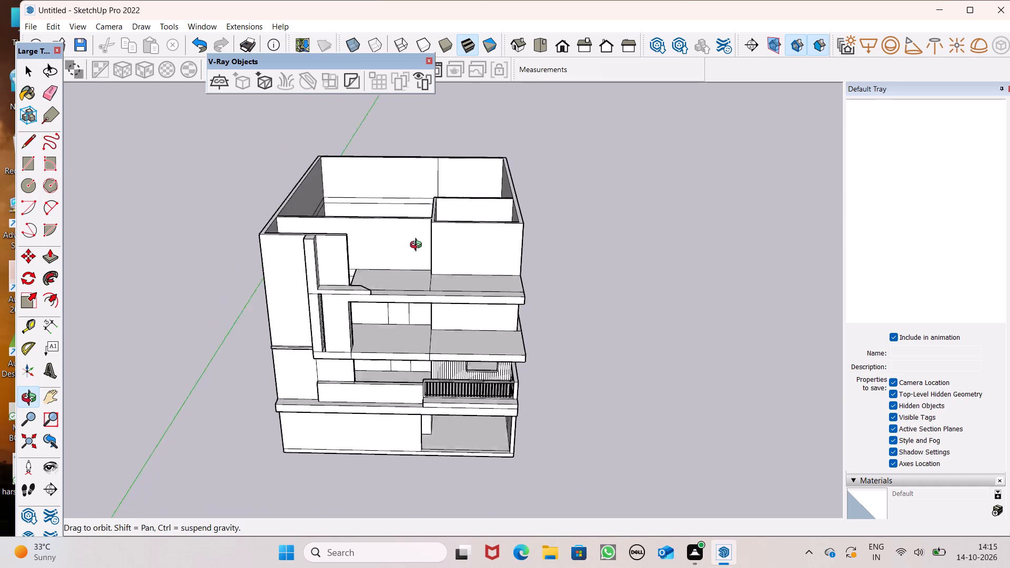
pyautogui.moveTo(418, 246); pyautogui.dragTo(429, 182, button='middle')
pyautogui.scroll(2, 430, 204)
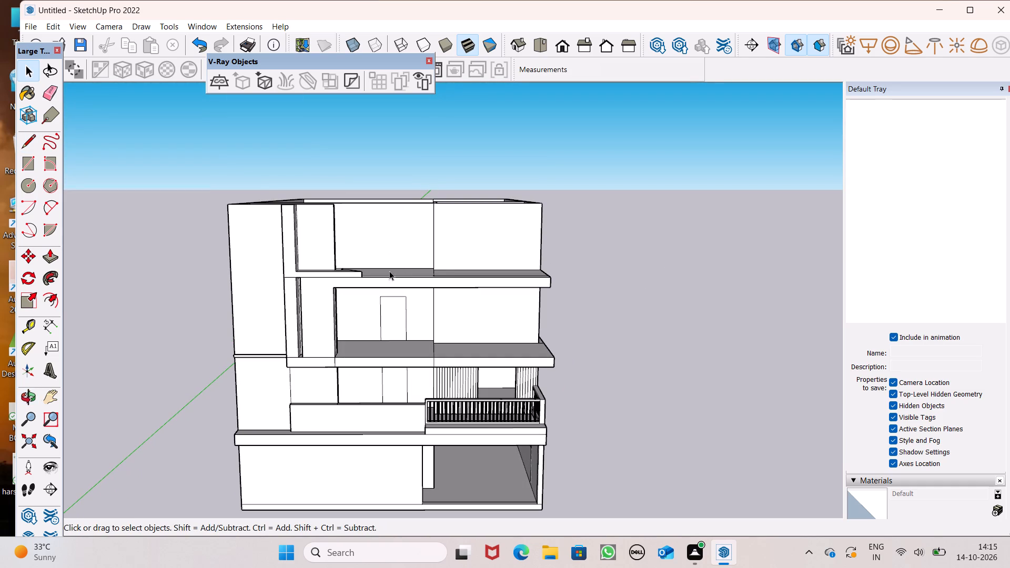
pyautogui.doubleClick(392, 317)
pyautogui.scroll(-2, 435, 248)
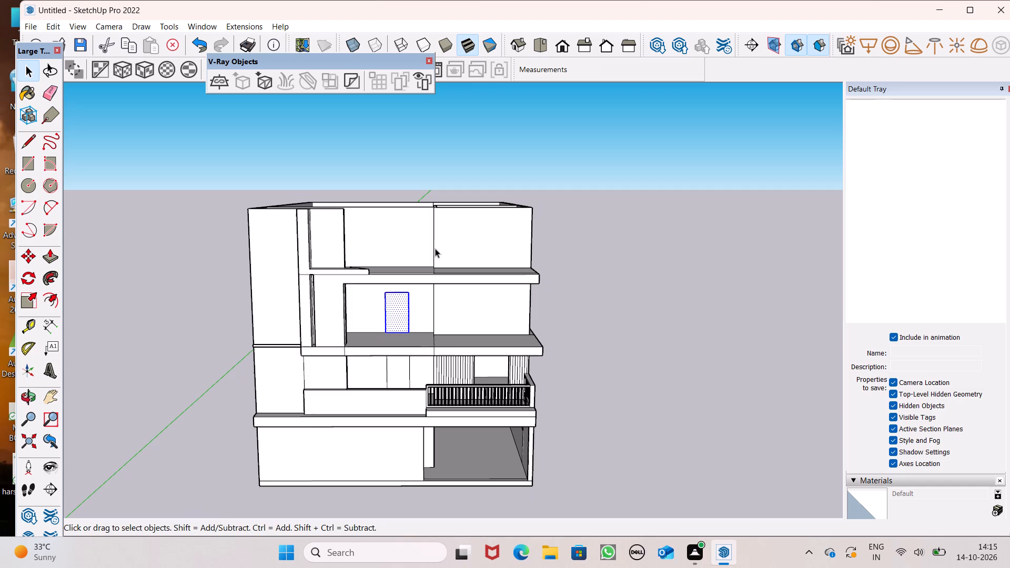
pyautogui.moveTo(450, 281); pyautogui.dragTo(421, 342, button='middle')
pyautogui.press('m')
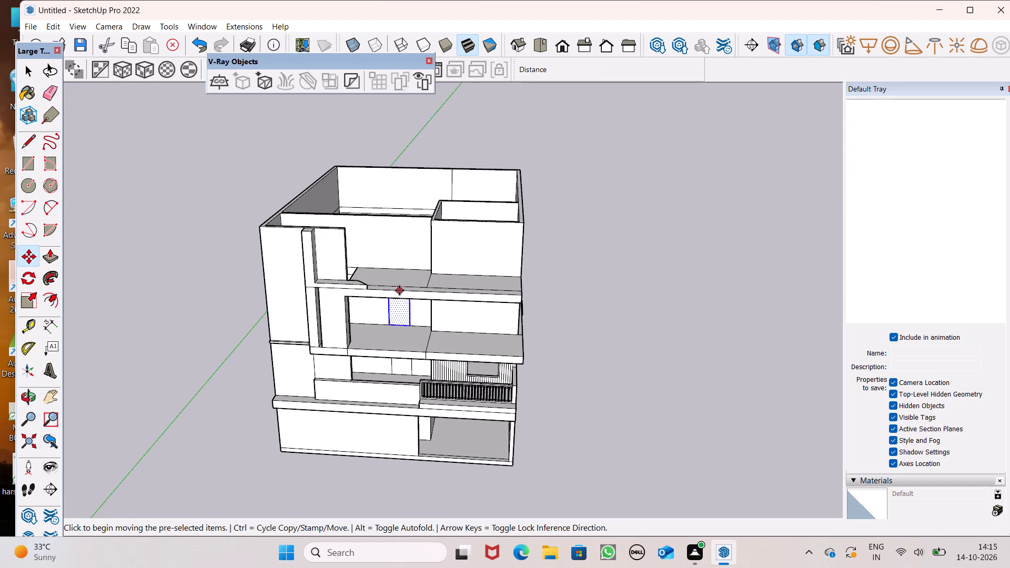
pyautogui.press('Return')
pyautogui.moveTo(408, 327); pyautogui.dragTo(403, 268)
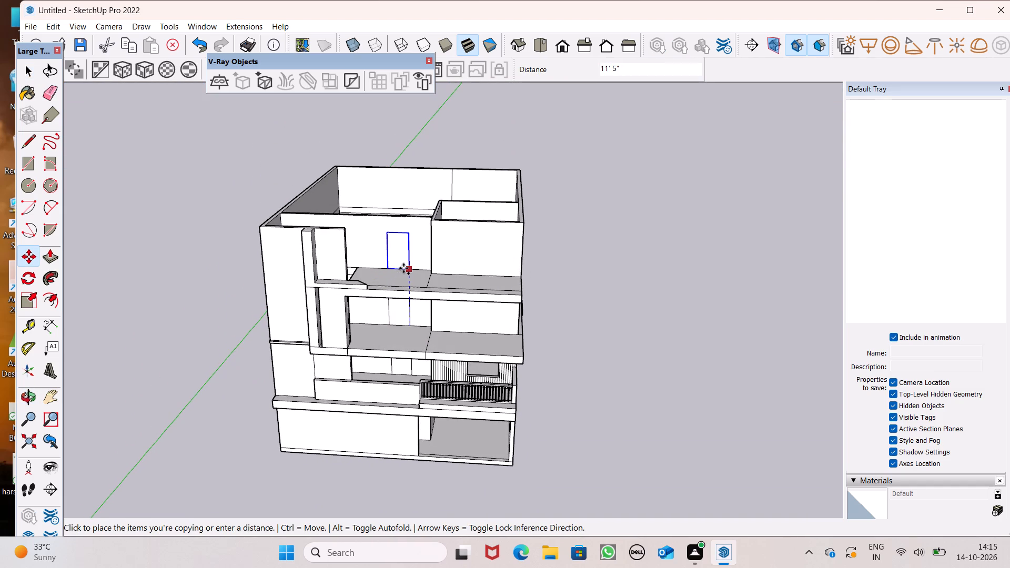
pyautogui.moveTo(403, 268); pyautogui.dragTo(405, 268)
pyautogui.press('space')
pyautogui.click(593, 289)
# Examine the house from the front, from above and along the side wall with the window.
pyautogui.moveTo(470, 287); pyautogui.dragTo(511, 286, button='middle')
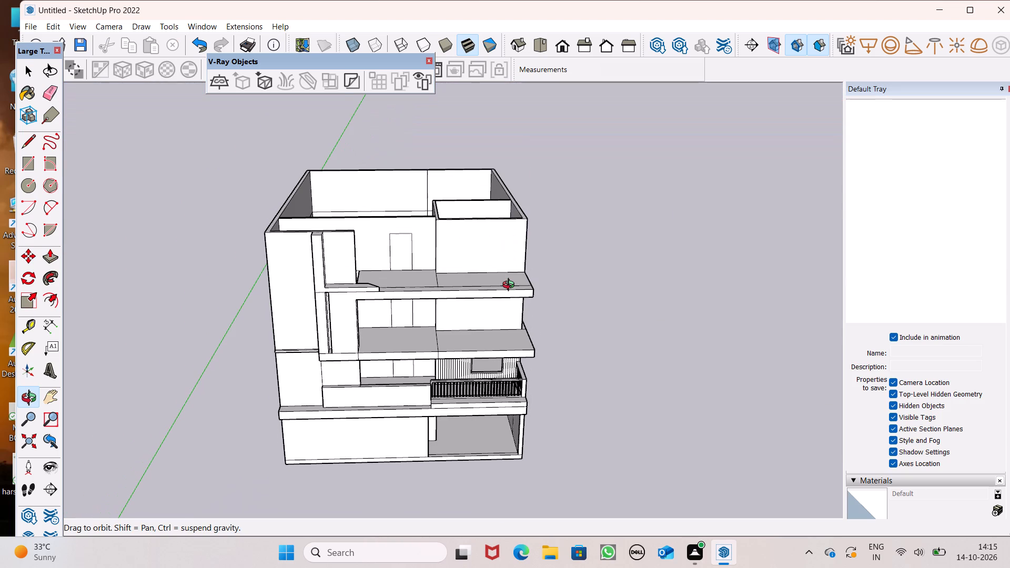
pyautogui.moveTo(511, 286); pyautogui.dragTo(510, 309, button='middle')
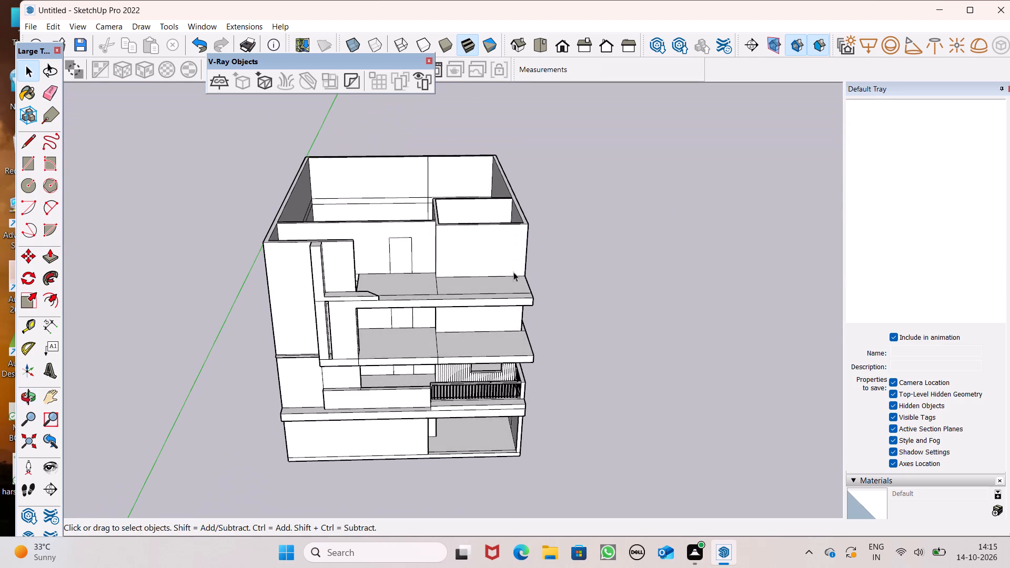
pyautogui.scroll(-2, 511, 262)
pyautogui.moveTo(503, 272); pyautogui.dragTo(438, 283, button='middle')
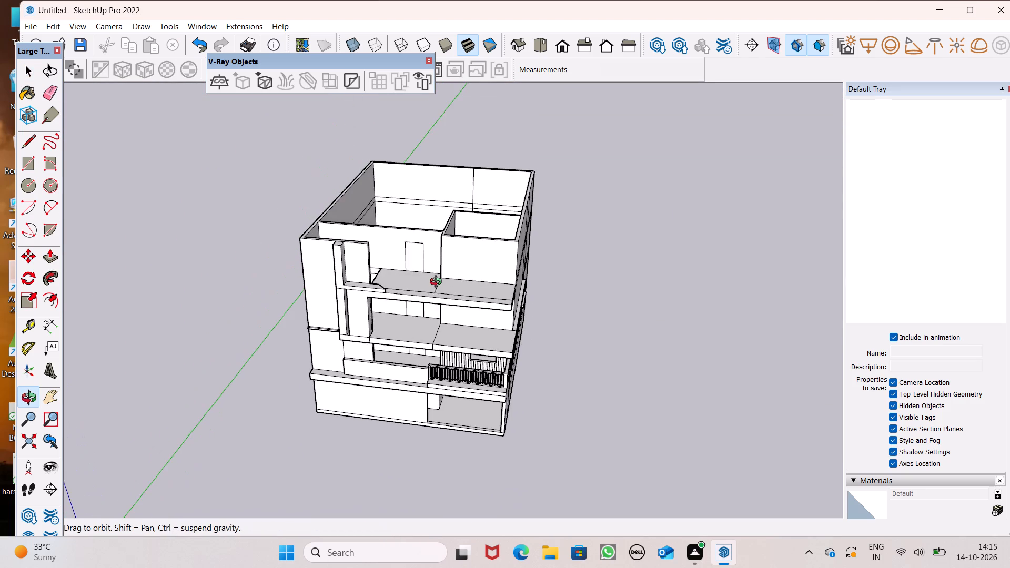
pyautogui.moveTo(438, 283); pyautogui.dragTo(208, 310, button='middle')
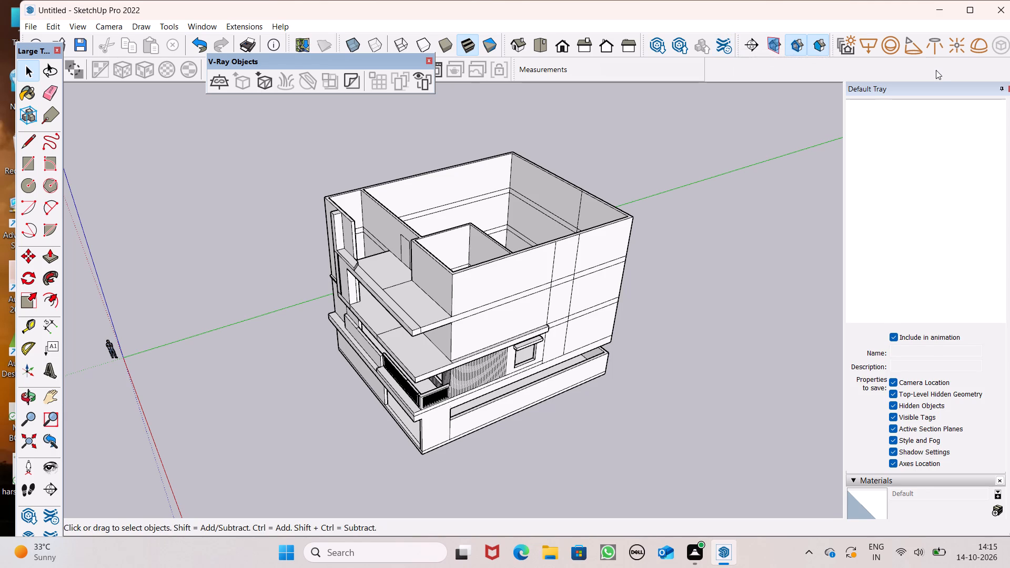
pyautogui.scroll(-1, 947, 93)
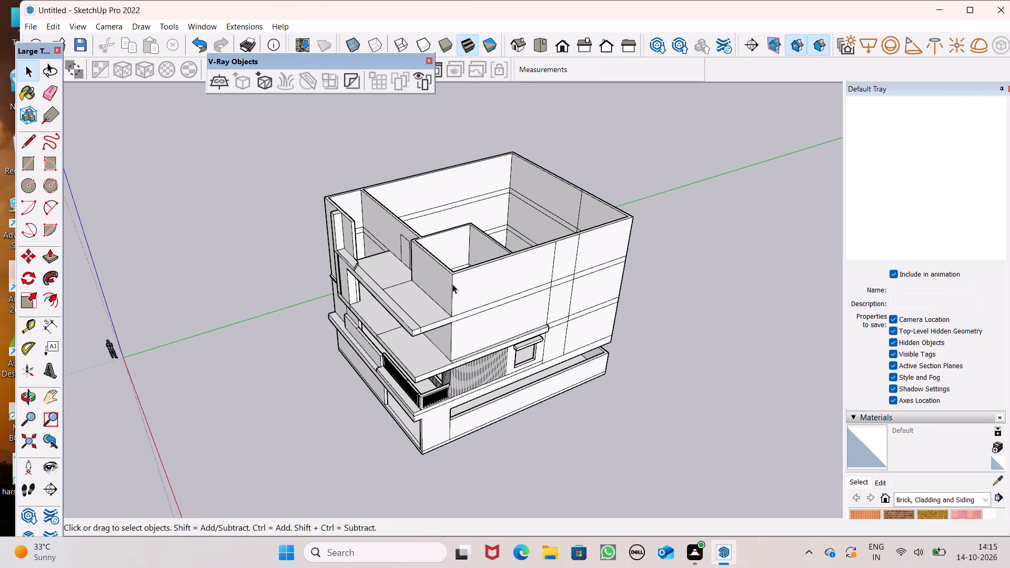
pyautogui.moveTo(454, 283); pyautogui.dragTo(588, 168, button='middle')
pyautogui.scroll(1, 588, 168)
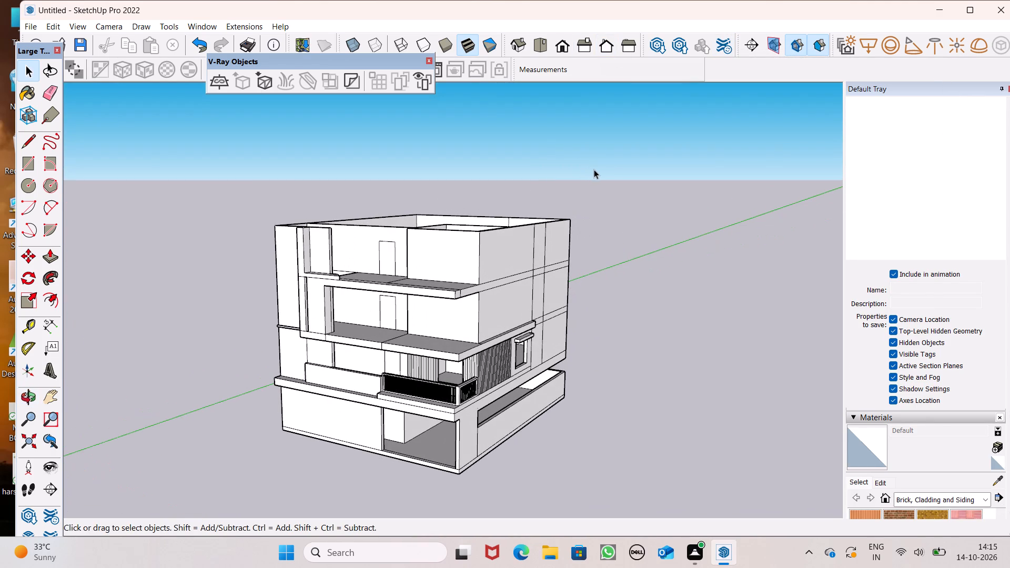
pyautogui.moveTo(718, 222); pyautogui.dragTo(574, 240, button='middle')
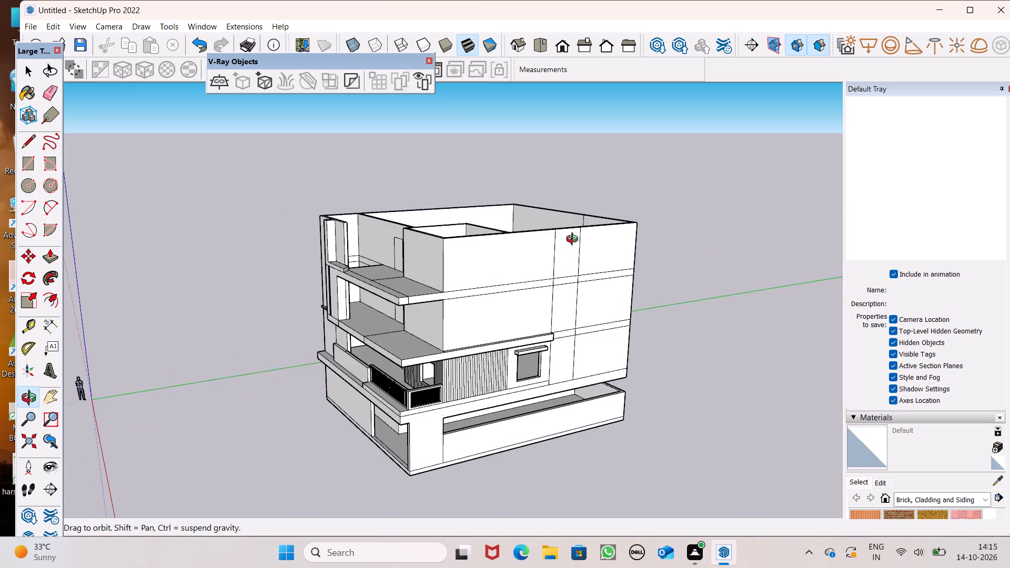
pyautogui.moveTo(574, 240); pyautogui.dragTo(565, 237, button='middle')
pyautogui.moveTo(541, 141); pyautogui.dragTo(395, 137, button='middle')
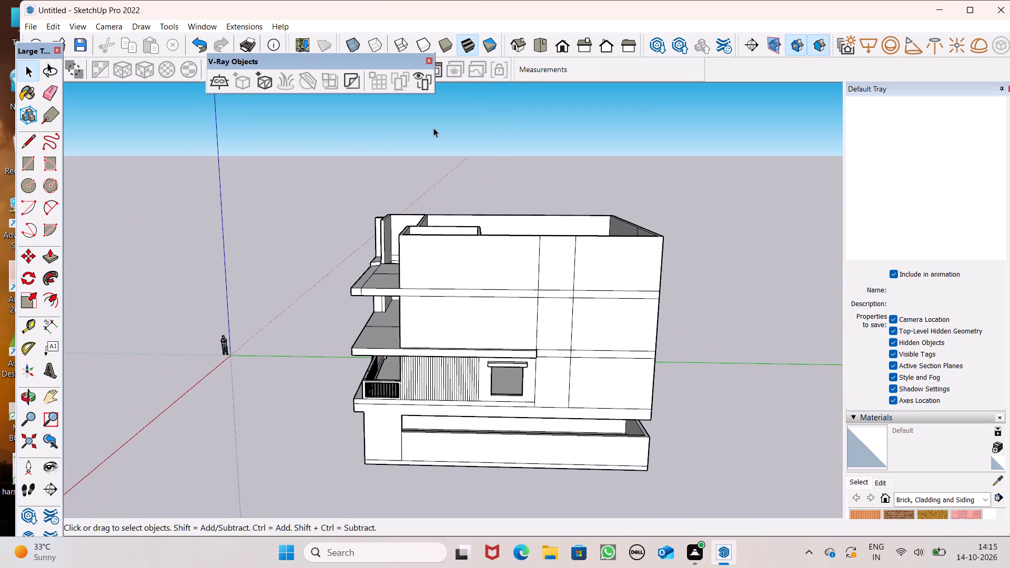
# Draw a vertical line 21' 5" long on the side wall, from the slab above the window to the wall's top edge.
pyautogui.scroll(1, 434, 128)
pyautogui.scroll(1, 478, 126)
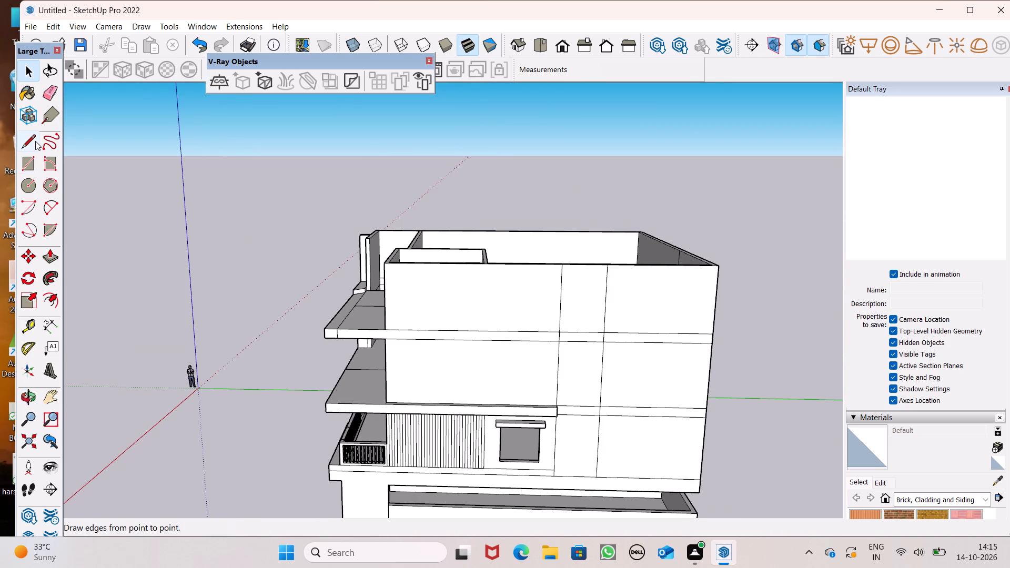
pyautogui.click(35, 141)
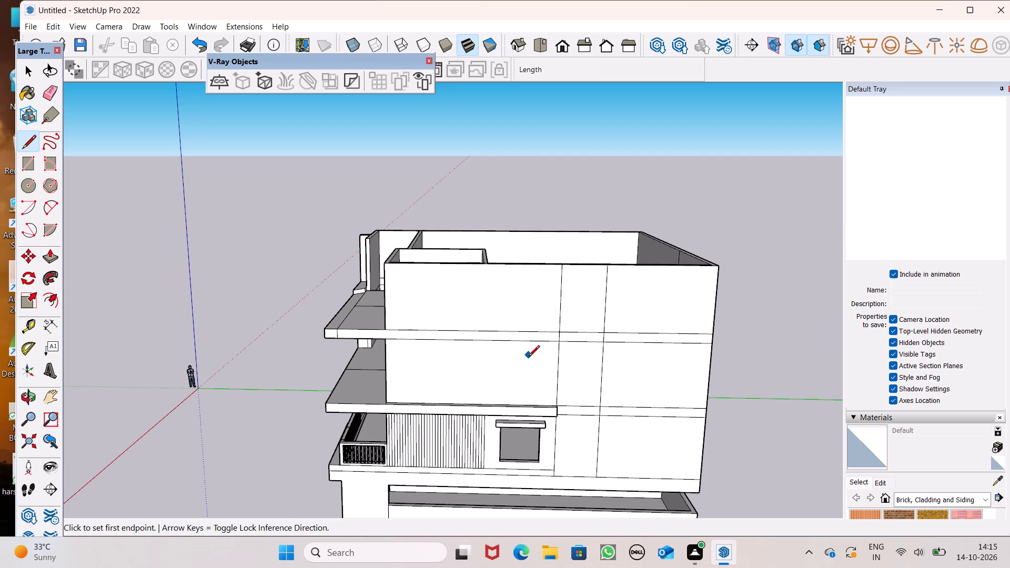
pyautogui.scroll(2, 529, 357)
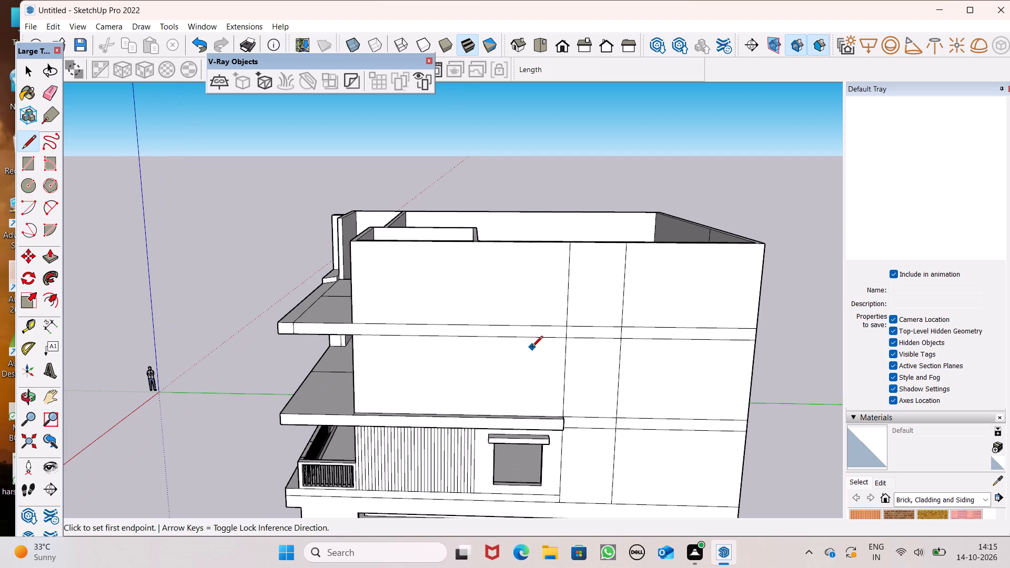
pyautogui.scroll(1, 532, 348)
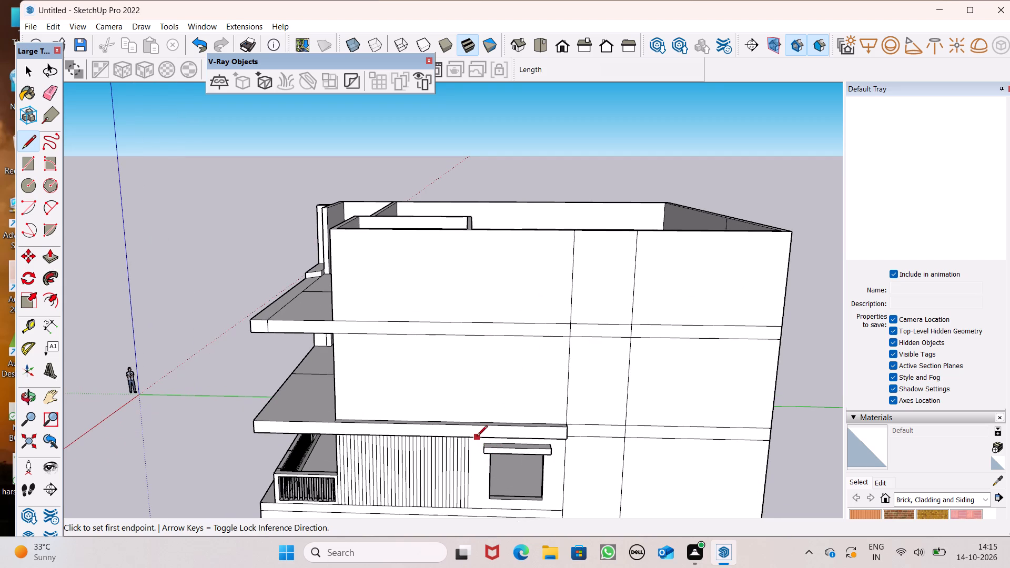
pyautogui.moveTo(480, 421); pyautogui.dragTo(480, 414)
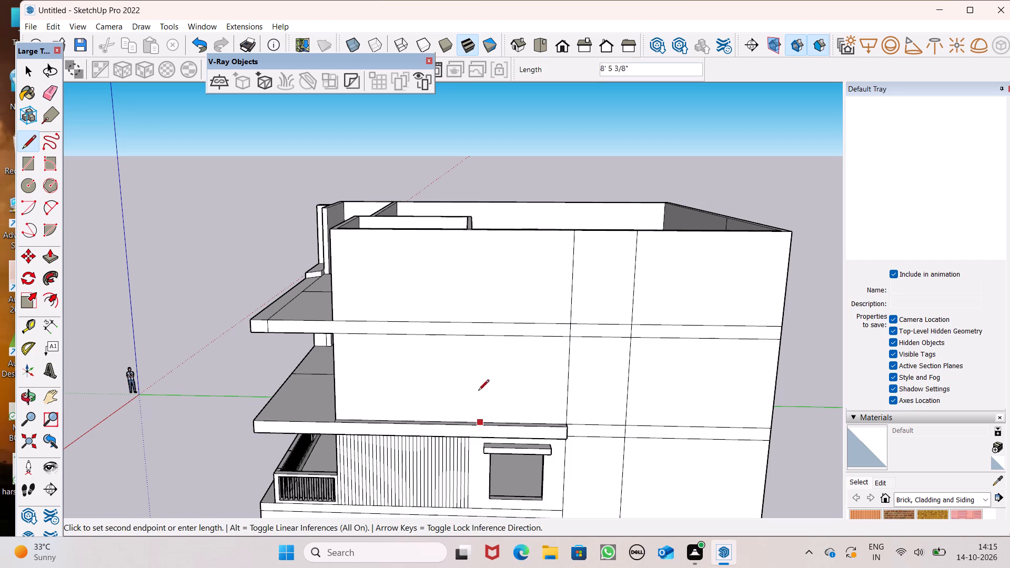
pyautogui.click(481, 232)
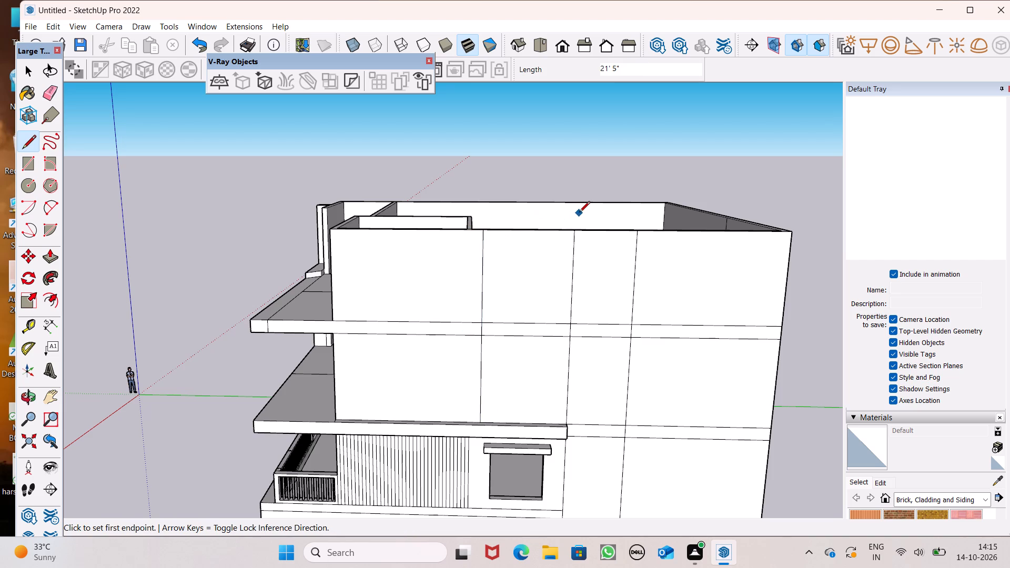
pyautogui.press('space')
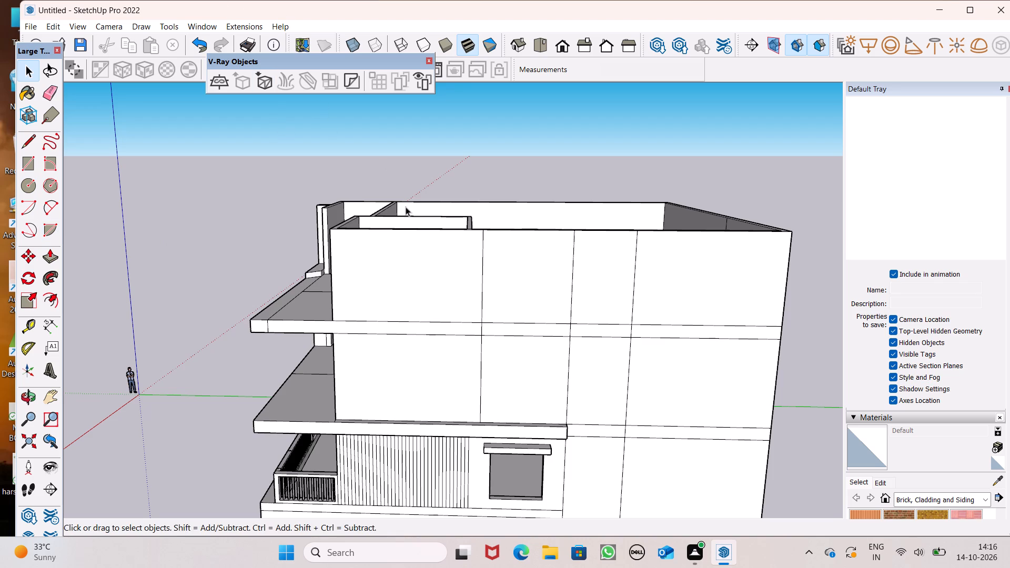
# Examine the side wall's upper two storeys around the vertical dividing lines above the window.
pyautogui.moveTo(519, 375); pyautogui.dragTo(518, 367, button='middle')
pyautogui.scroll(2, 563, 402)
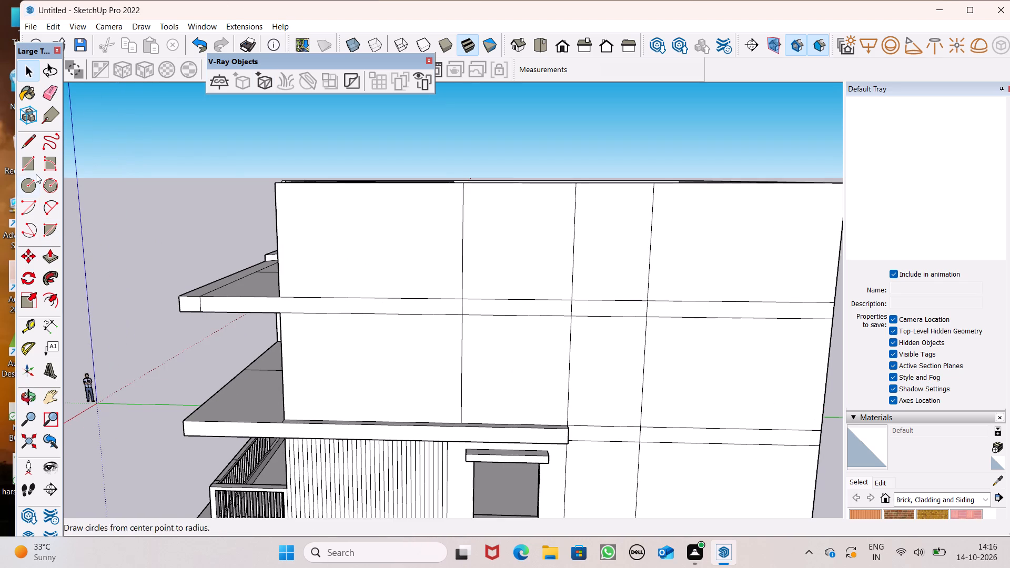
pyautogui.click(19, 160)
pyautogui.scroll(-1, 230, 305)
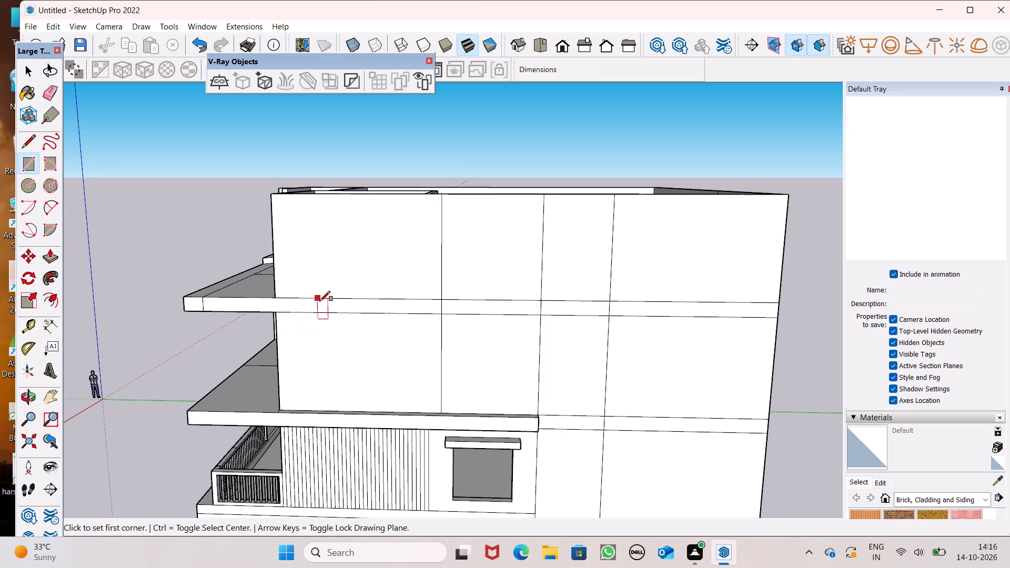
pyautogui.scroll(-3, 327, 305)
pyautogui.moveTo(370, 363); pyautogui.dragTo(373, 406, button='middle')
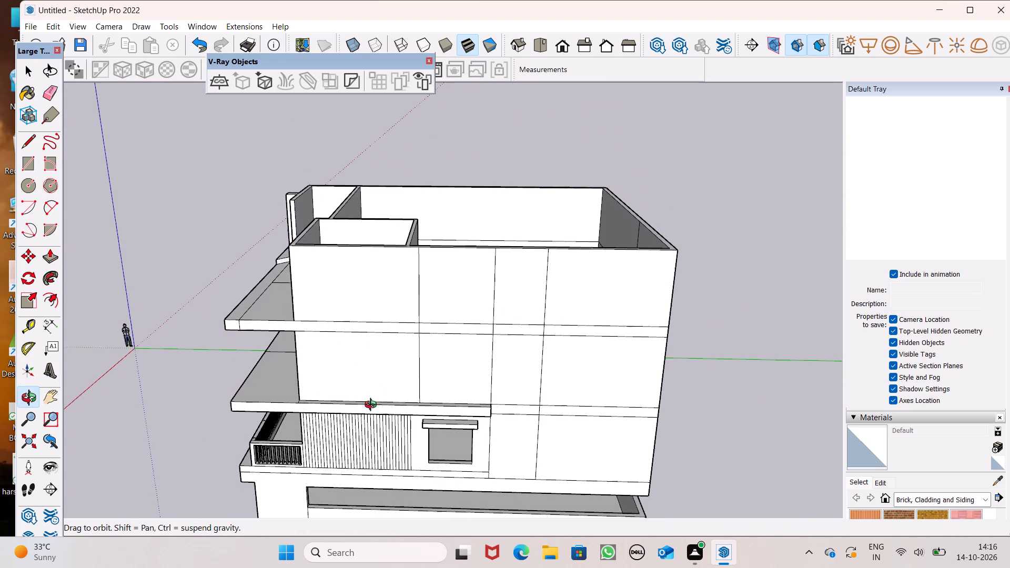
pyautogui.moveTo(373, 406); pyautogui.dragTo(397, 397, button='middle')
pyautogui.scroll(3, 451, 395)
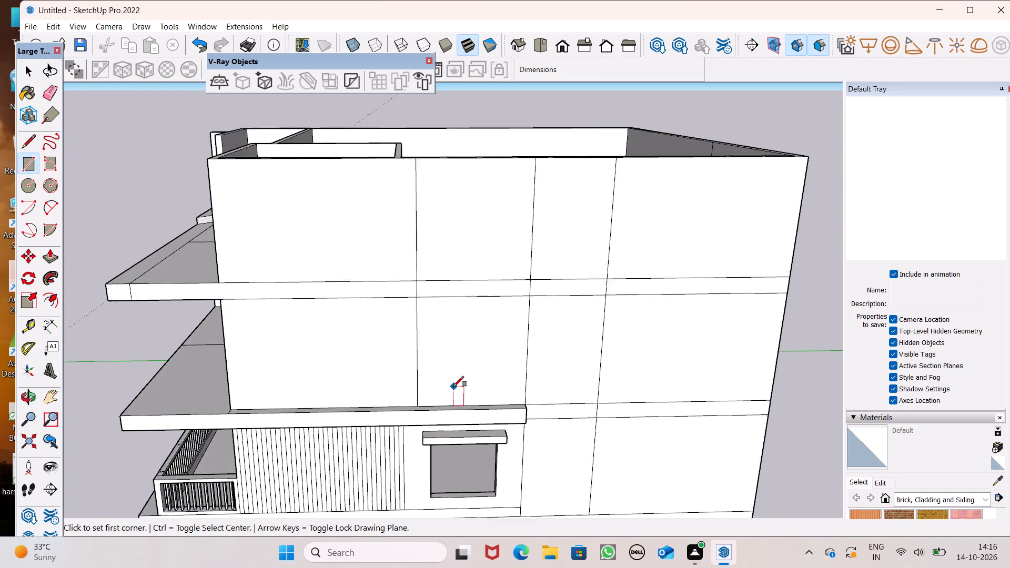
pyautogui.scroll(2, 453, 387)
pyautogui.scroll(-4, 454, 357)
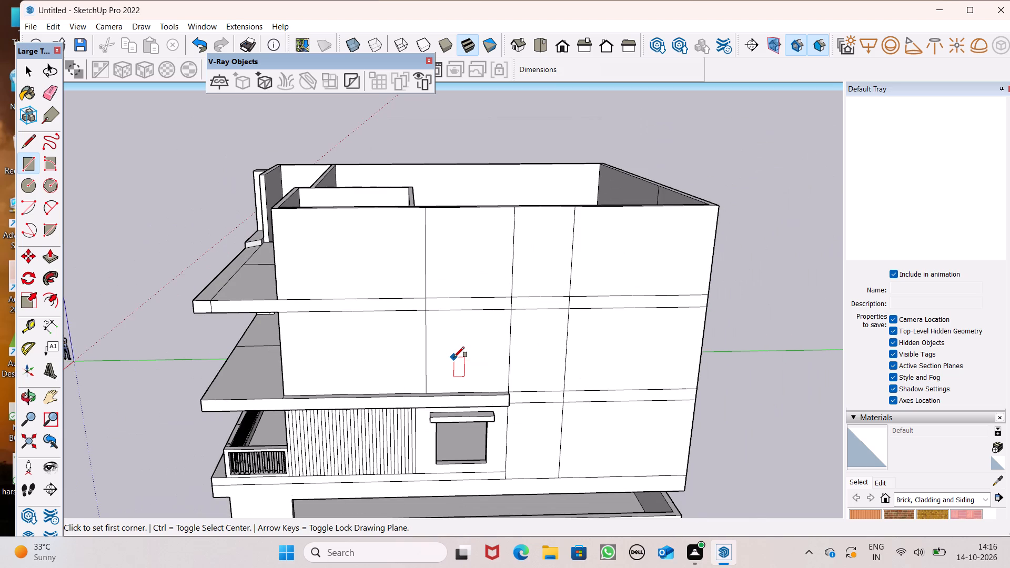
pyautogui.moveTo(499, 348); pyautogui.dragTo(496, 322, button='middle')
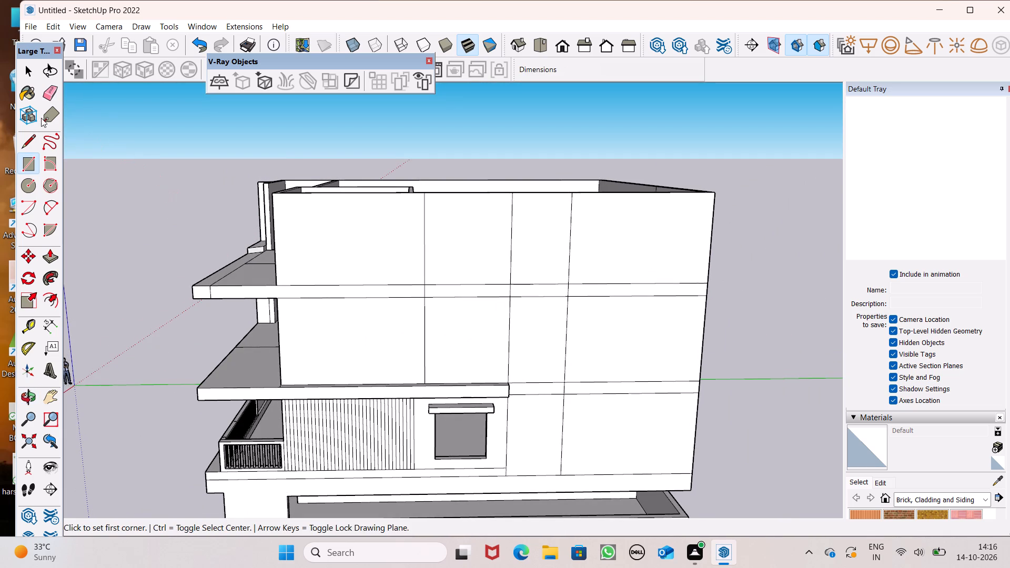
# Erase the two horizontal slab lines crossing the strip between the vertical dividing lines above the side window.
pyautogui.click(50, 92)
pyautogui.moveTo(461, 267); pyautogui.dragTo(461, 297)
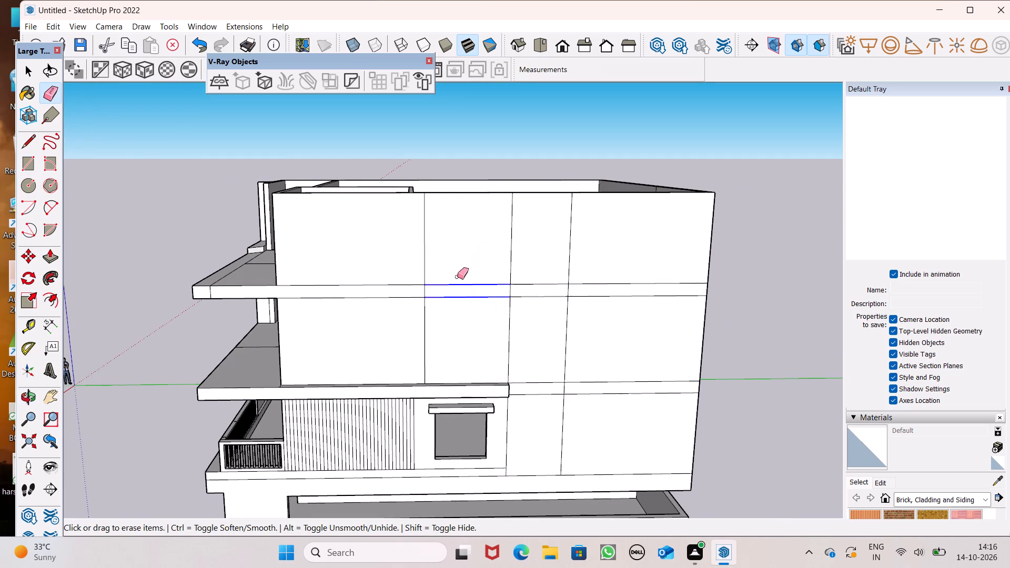
# Draw a window rectangle about 7' by 6' 1 5/8" between the vertical dividing lines, one storey above the existing side window.
pyautogui.click(22, 162)
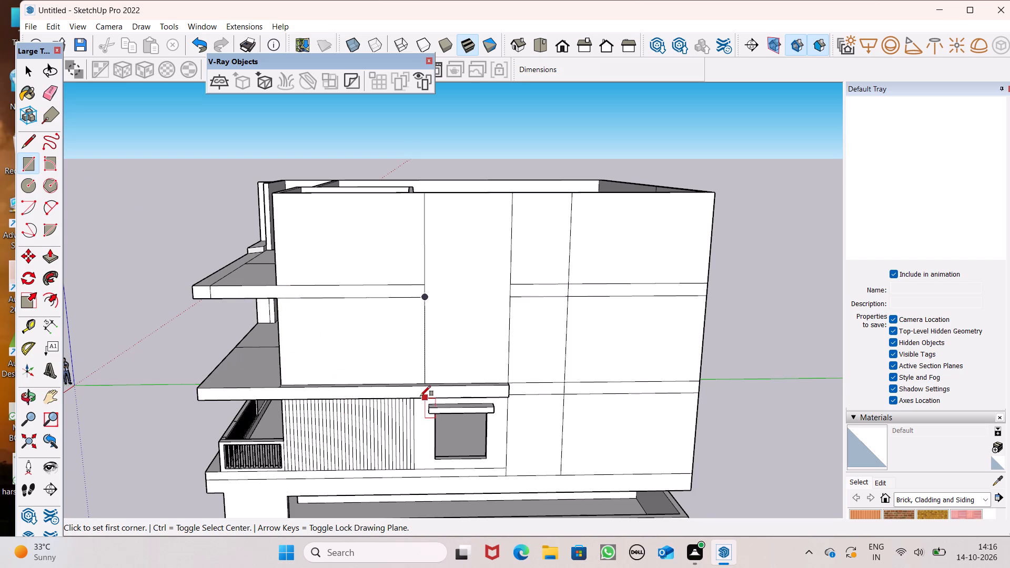
pyautogui.scroll(1, 417, 382)
pyautogui.scroll(3, 442, 338)
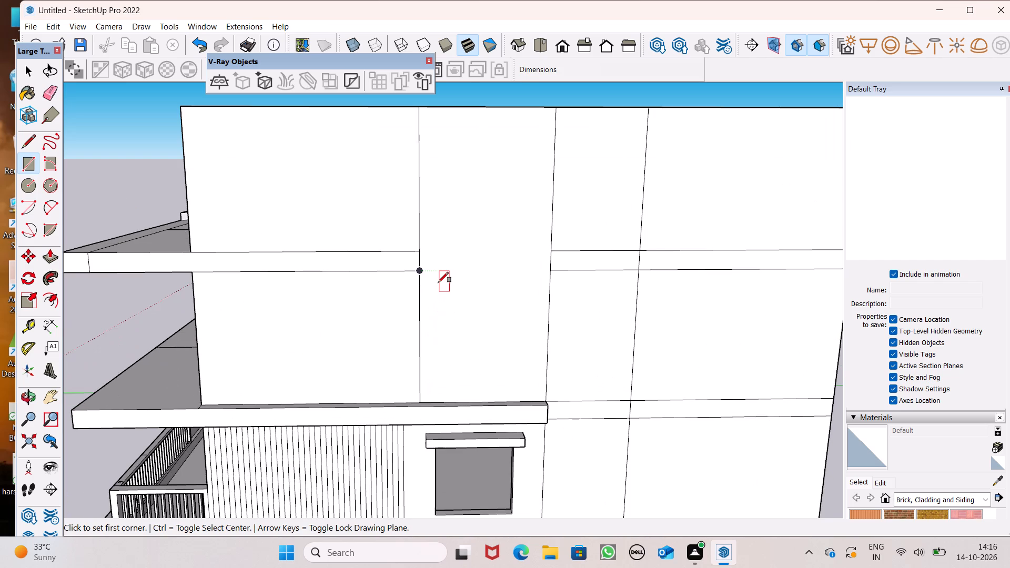
pyautogui.click(440, 282)
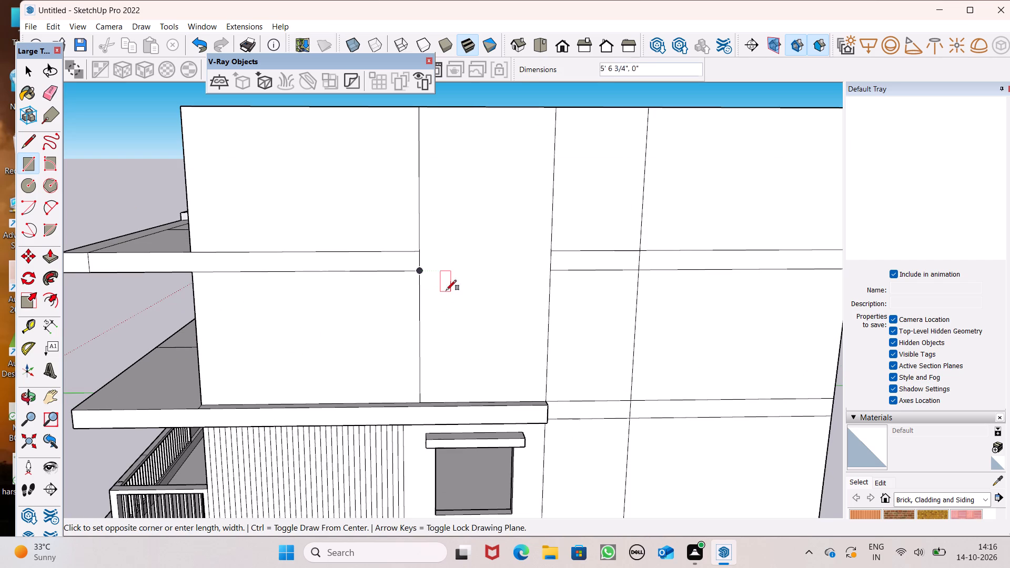
pyautogui.click(522, 363)
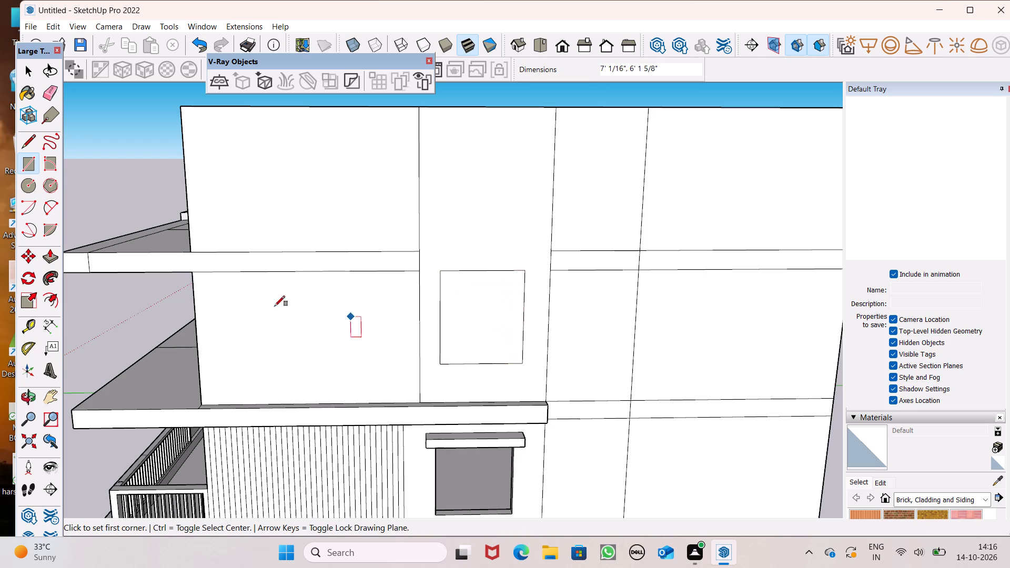
# Push the window rectangle 9" through the side wall to cut an opening.
pyautogui.click(50, 257)
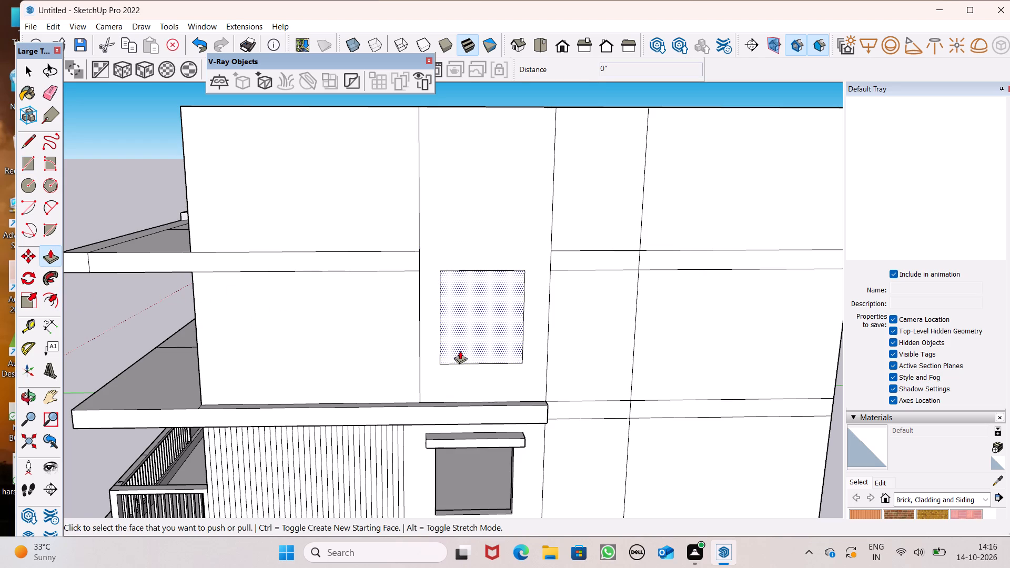
pyautogui.moveTo(461, 351); pyautogui.dragTo(497, 319)
# Lower the head of the new window opening by about 8 1/16" by pushing its top inner face down.
pyautogui.scroll(-2, 359, 356)
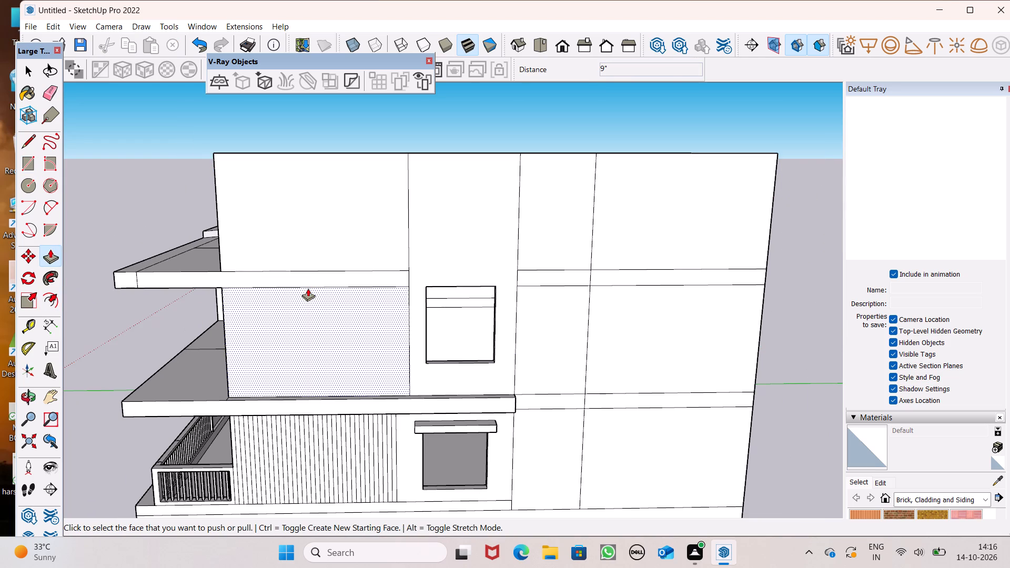
pyautogui.moveTo(415, 343); pyautogui.dragTo(0, 470, button='middle')
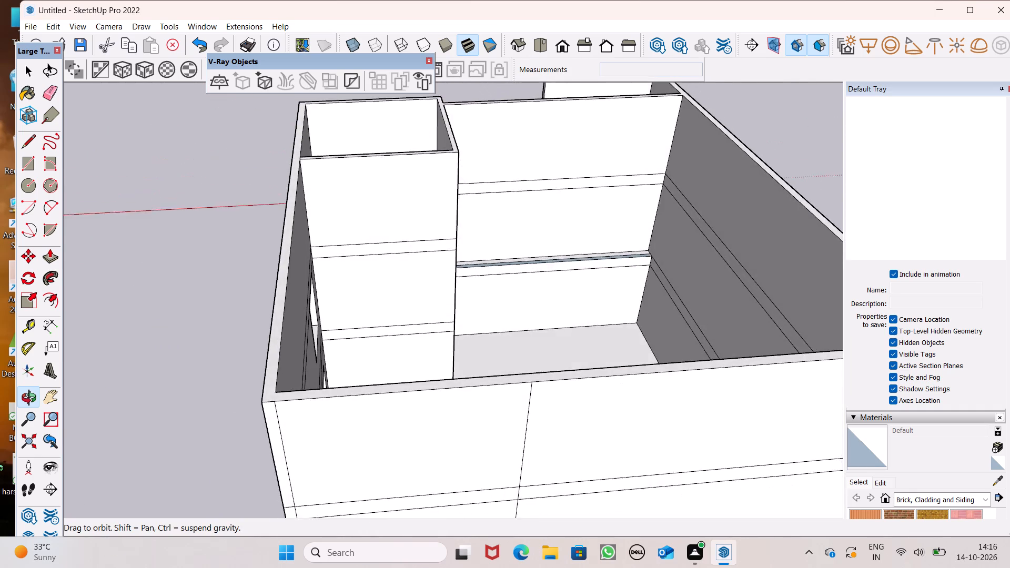
pyautogui.moveTo(0, 470); pyautogui.dragTo(18, 439, button='middle')
pyautogui.scroll(1, 462, 366)
pyautogui.moveTo(424, 379); pyautogui.dragTo(274, 355, button='middle')
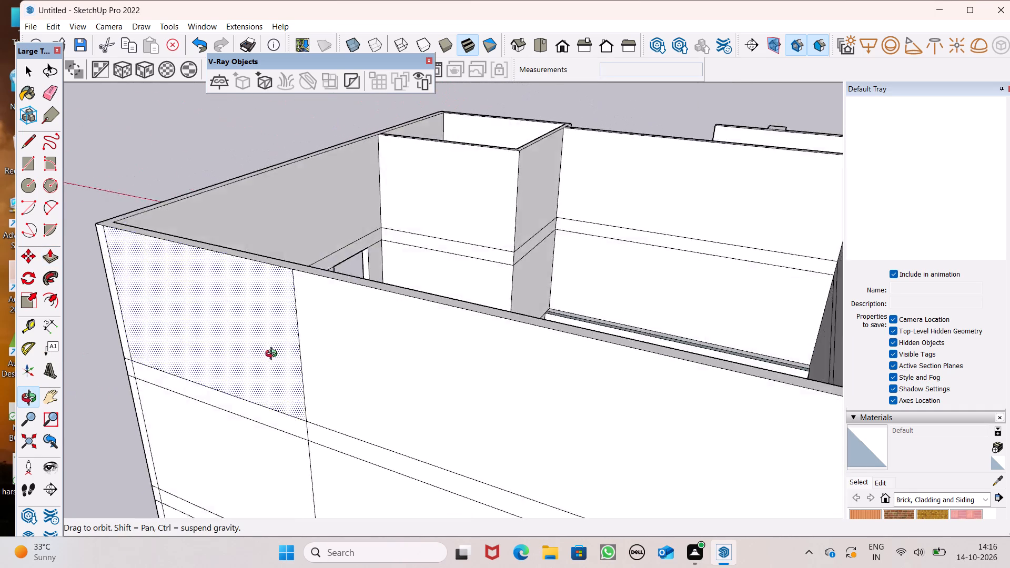
pyautogui.moveTo(274, 355); pyautogui.dragTo(727, 31, button='middle')
pyautogui.scroll(1, 727, 31)
pyautogui.scroll(4, 331, 178)
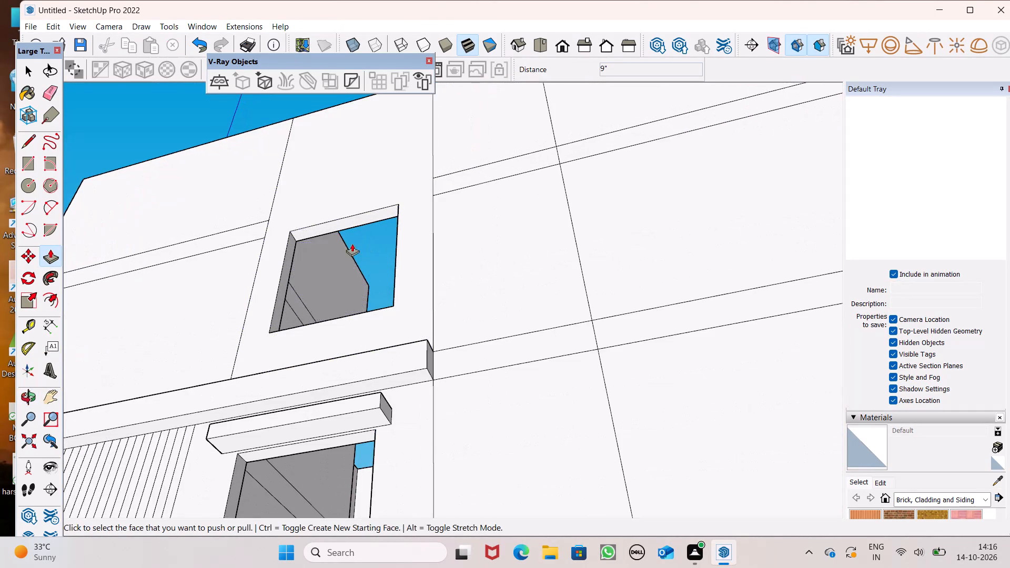
pyautogui.moveTo(372, 242); pyautogui.dragTo(407, 238, button='middle')
pyautogui.scroll(4, 363, 250)
pyautogui.moveTo(344, 180); pyautogui.dragTo(346, 194)
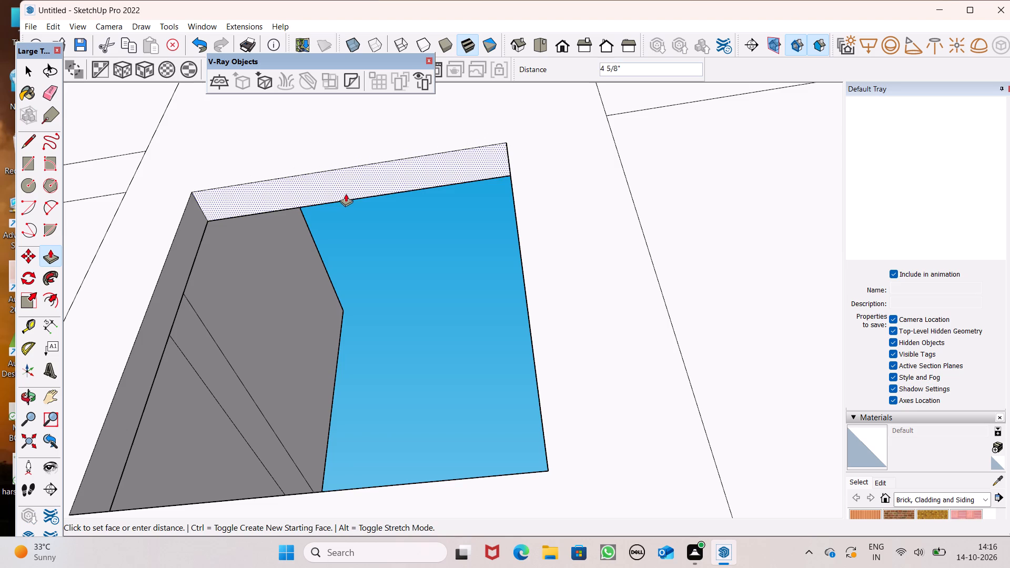
pyautogui.moveTo(346, 194); pyautogui.dragTo(348, 202)
# Examine the house from the front and from above, including the side wall with the new window opening.
pyautogui.scroll(-3, 411, 140)
pyautogui.scroll(-5, 447, 171)
pyautogui.scroll(1, 485, 190)
pyautogui.moveTo(487, 195); pyautogui.dragTo(5, 424, button='middle')
pyautogui.scroll(-5, 367, 215)
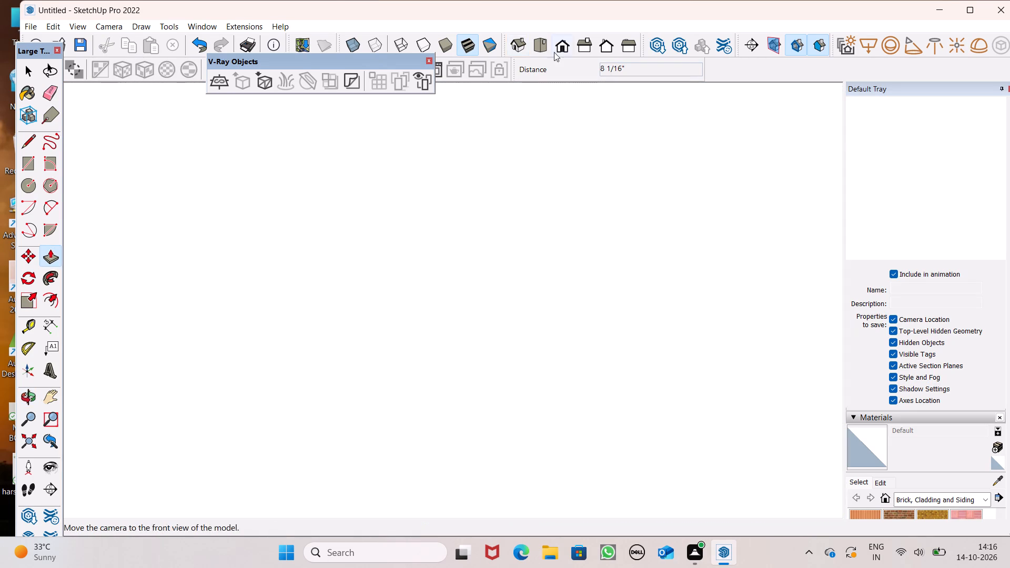
pyautogui.click(559, 53)
pyautogui.scroll(-2, 584, 84)
pyautogui.scroll(1, 583, 149)
pyautogui.scroll(-5, 581, 161)
pyautogui.scroll(-2, 579, 247)
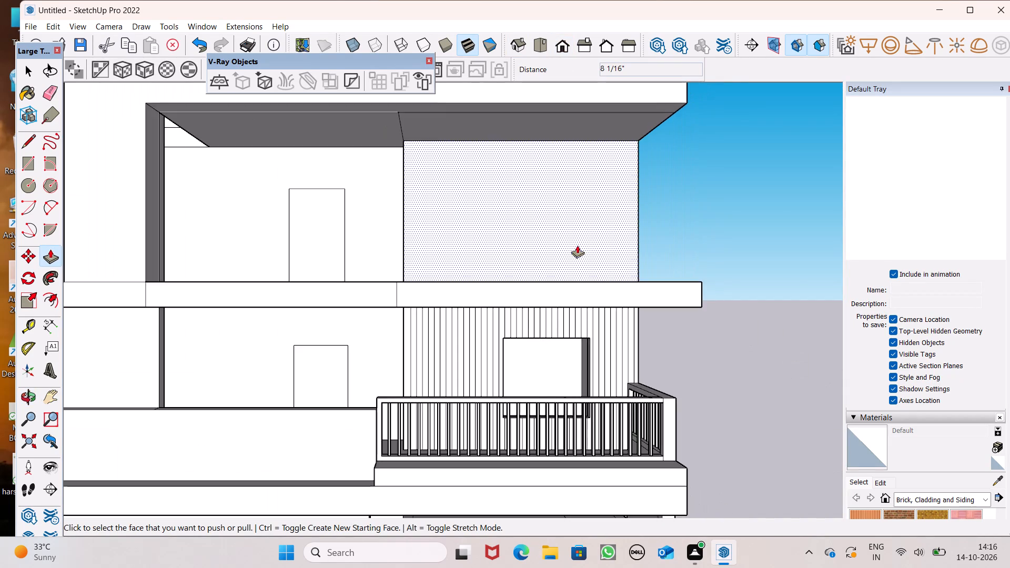
pyautogui.scroll(-9, 577, 245)
pyautogui.moveTo(592, 326); pyautogui.dragTo(83, 533, button='middle')
pyautogui.scroll(1, 326, 433)
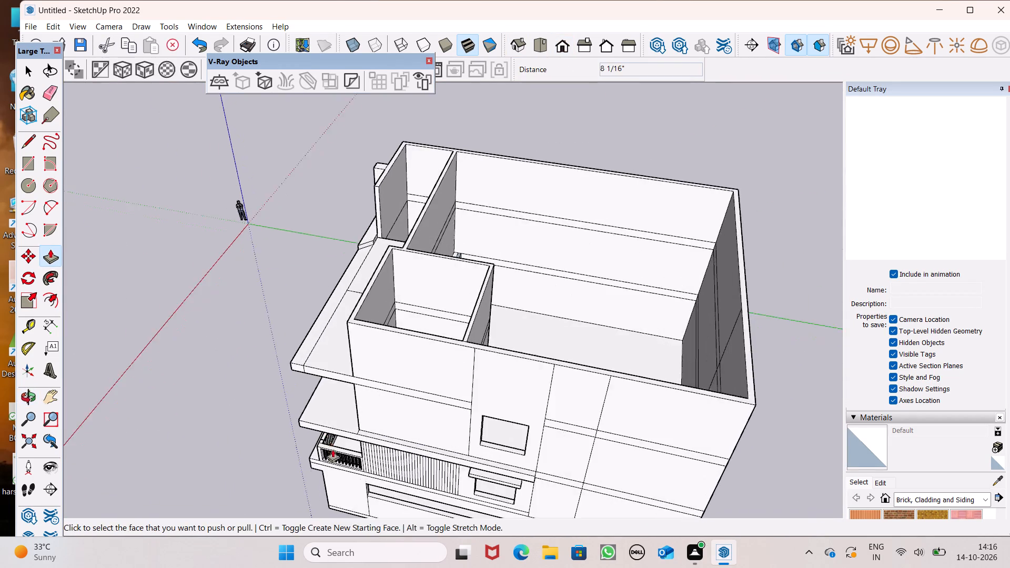
# Draw a 6' 1 5/8" line inside the side wall above the new window opening, bridging the gap in the lower slab line.
pyautogui.moveTo(305, 473); pyautogui.dragTo(14, 439, button='middle')
pyautogui.moveTo(290, 368); pyautogui.dragTo(56, 380, button='middle')
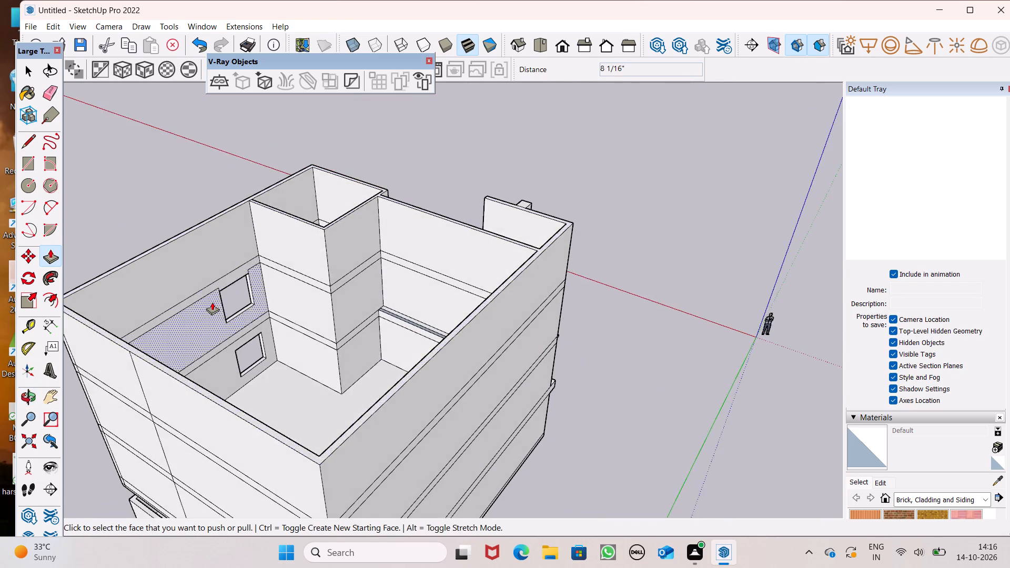
pyautogui.scroll(2, 215, 301)
pyautogui.scroll(-1, 215, 301)
pyautogui.scroll(10, 215, 300)
pyautogui.moveTo(251, 283); pyautogui.dragTo(155, 271, button='middle')
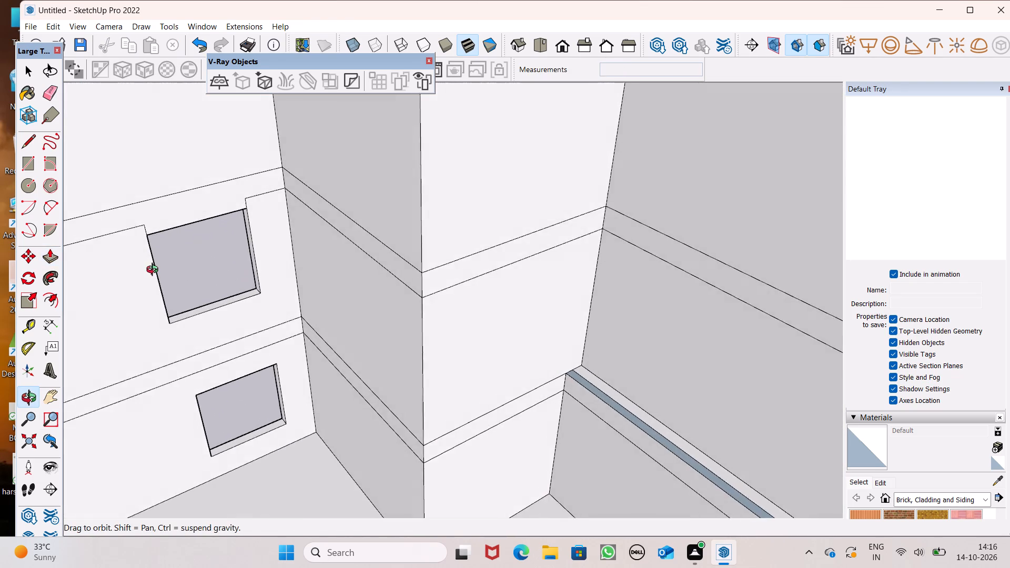
pyautogui.moveTo(155, 271); pyautogui.dragTo(171, 265, button='middle')
pyautogui.scroll(4, 225, 208)
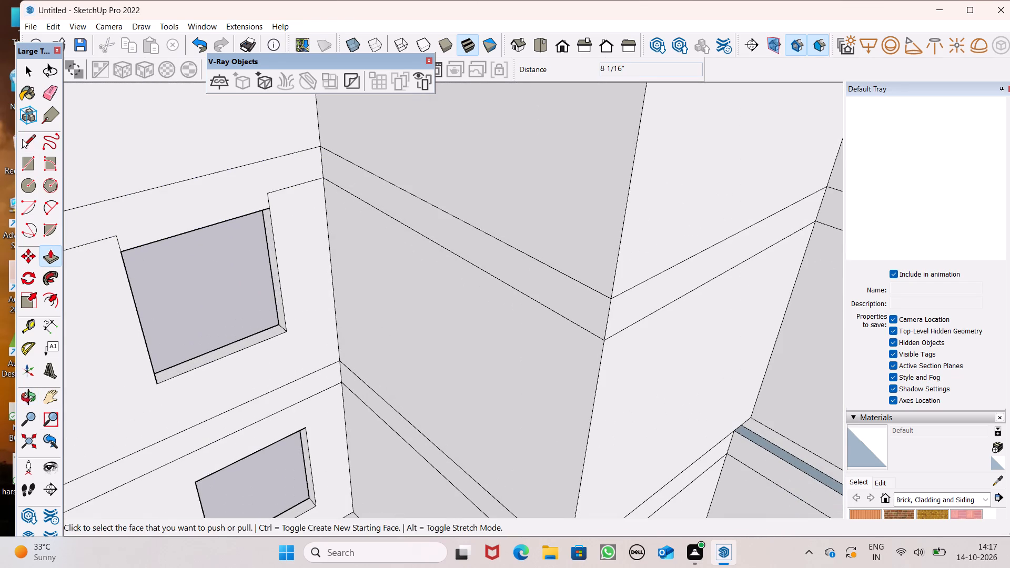
pyautogui.click(28, 140)
pyautogui.moveTo(117, 236); pyautogui.dragTo(134, 228)
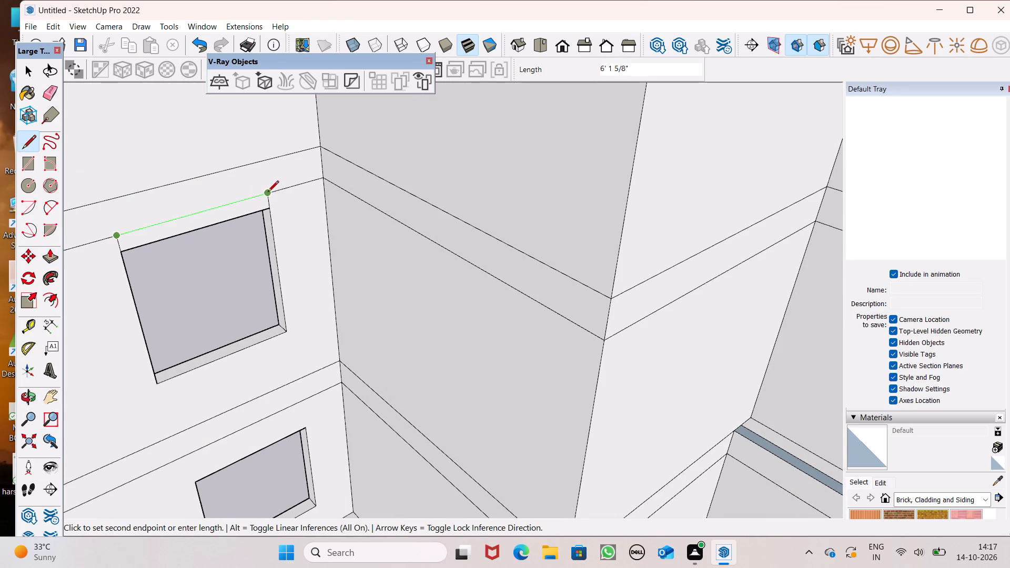
pyautogui.click(268, 192)
# Trace a line about 1' long over the interior slab line seen through the lower side window.
pyautogui.scroll(-3, 351, 198)
pyautogui.scroll(-7, 392, 218)
pyautogui.moveTo(397, 298); pyautogui.dragTo(614, 177, button='middle')
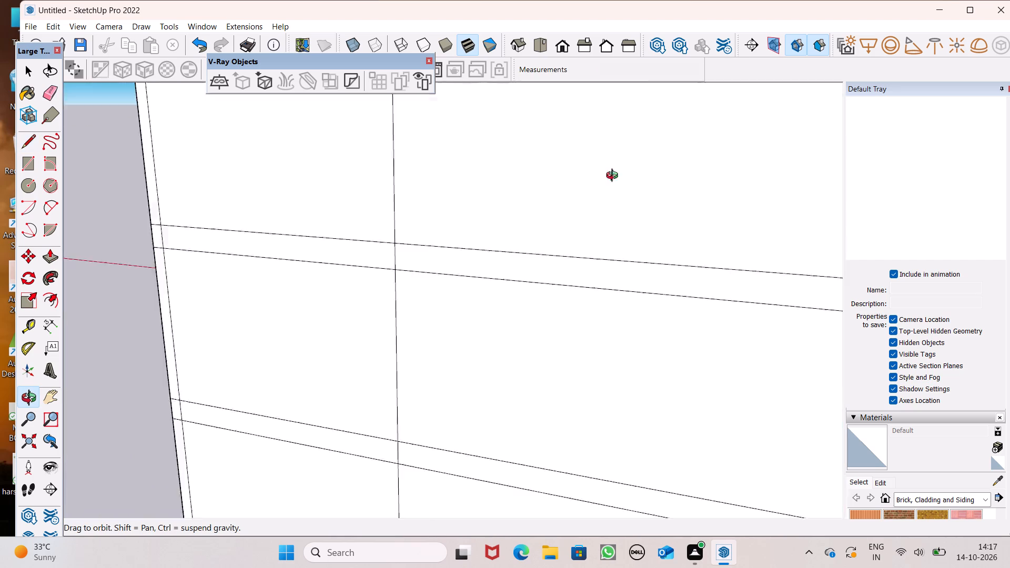
pyautogui.moveTo(614, 177); pyautogui.dragTo(364, 306, button='middle')
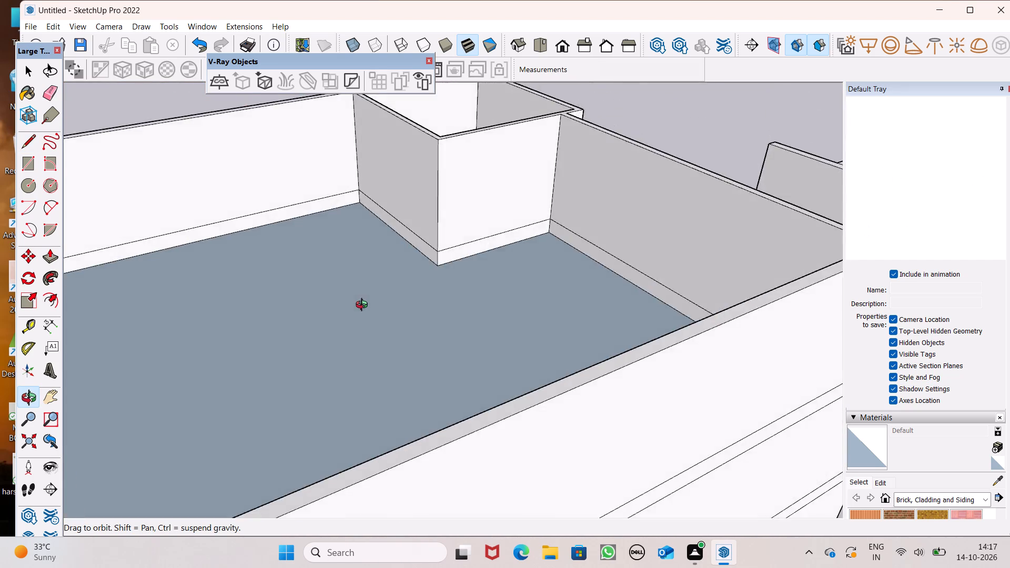
pyautogui.moveTo(364, 306); pyautogui.dragTo(822, 208, button='middle')
pyautogui.scroll(-3, 646, 187)
pyautogui.moveTo(649, 225); pyautogui.dragTo(710, 178, button='middle')
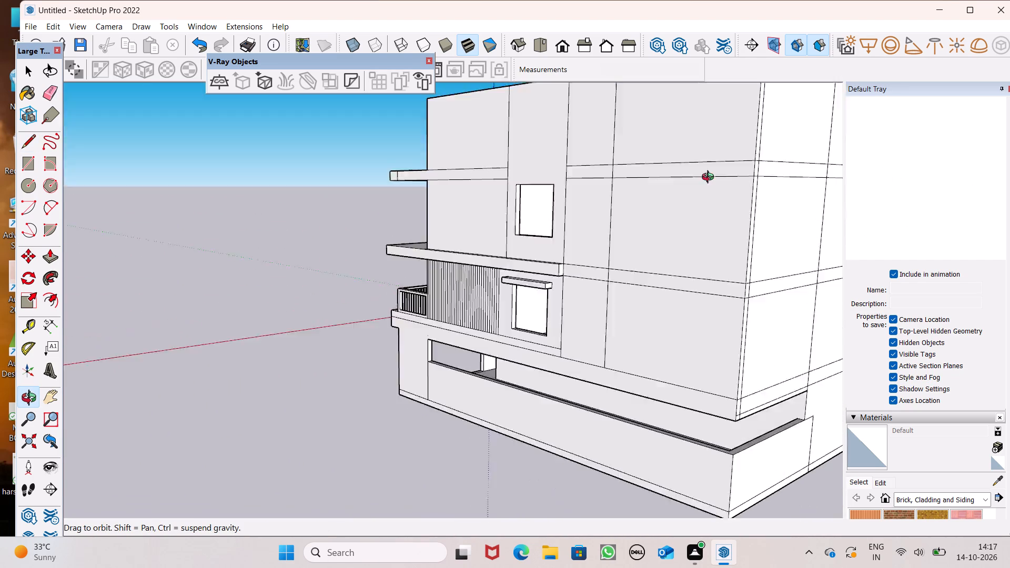
pyautogui.moveTo(710, 178); pyautogui.dragTo(813, 0, button='middle')
pyautogui.scroll(1, 785, 124)
pyautogui.scroll(7, 691, 162)
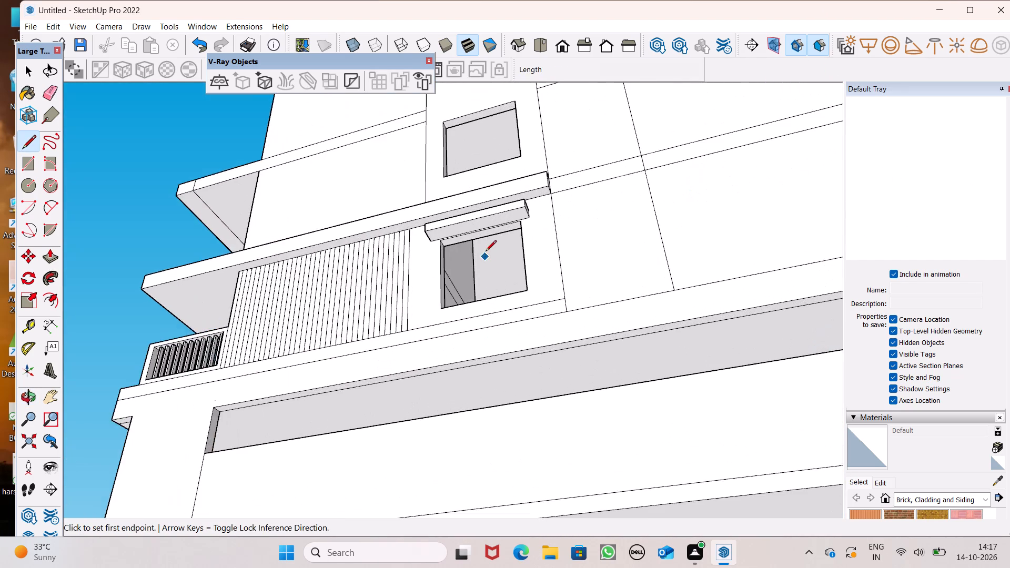
pyautogui.scroll(7, 486, 251)
pyautogui.moveTo(419, 358); pyautogui.dragTo(435, 367)
pyautogui.click(437, 367)
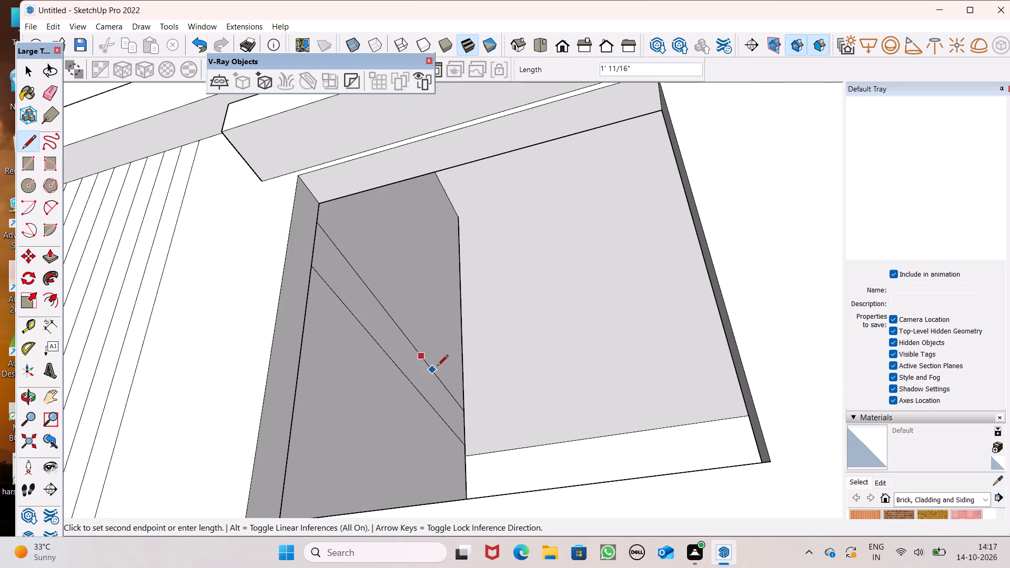
# Examine the top-storey interior from above and the side wall around its two window openings.
pyautogui.scroll(-8, 450, 362)
pyautogui.scroll(-1, 501, 374)
pyautogui.moveTo(511, 392); pyautogui.dragTo(538, 542, button='middle')
pyautogui.moveTo(538, 542); pyautogui.dragTo(540, 552, button='middle')
pyautogui.moveTo(538, 542); pyautogui.dragTo(538, 539, button='middle')
pyautogui.scroll(-3, 548, 404)
pyautogui.moveTo(549, 443); pyautogui.dragTo(0, 567, button='middle')
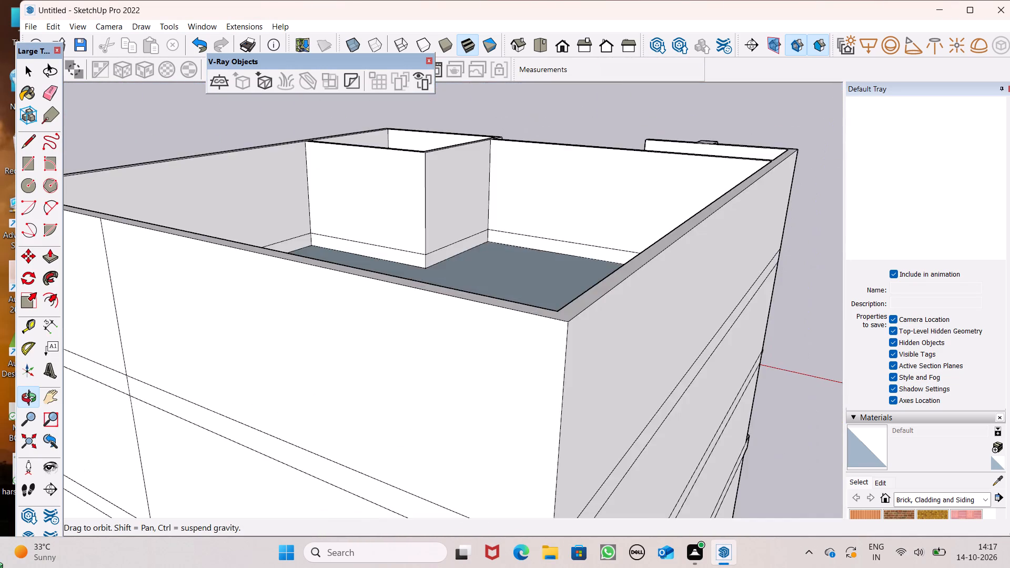
pyautogui.moveTo(0, 567); pyautogui.dragTo(468, 512, button='middle')
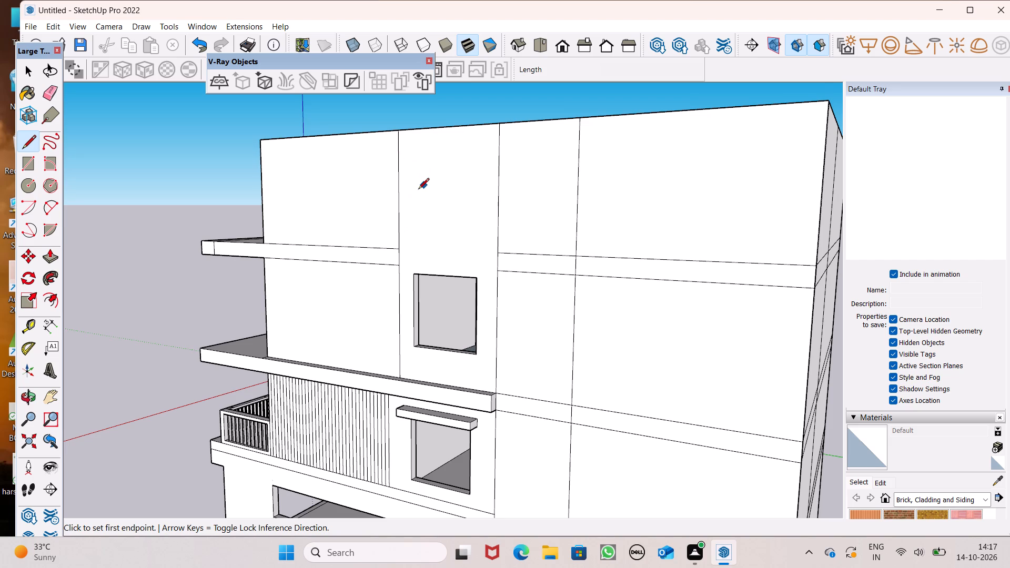
pyautogui.moveTo(537, 337); pyautogui.dragTo(599, 351, button='middle')
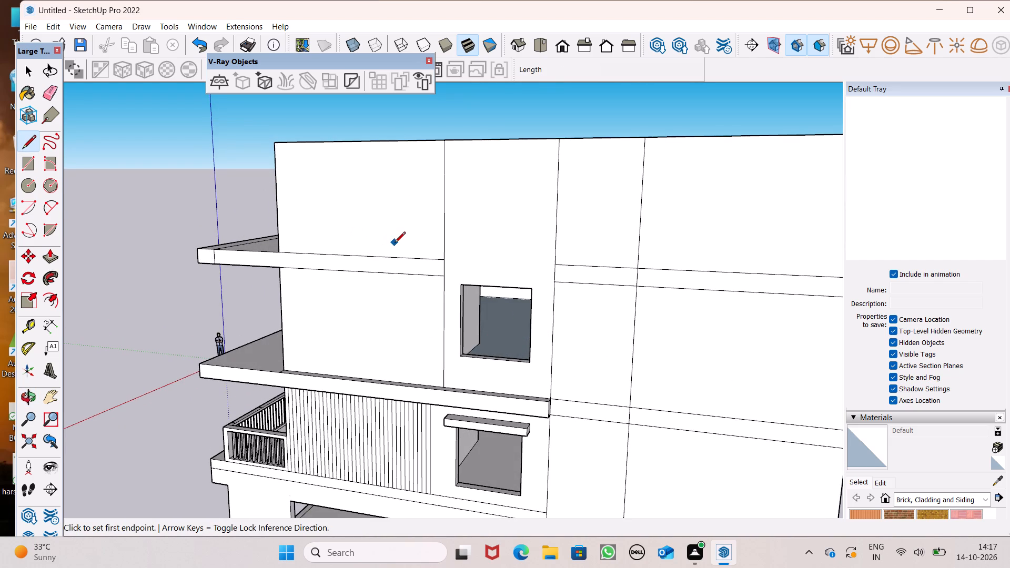
# Draw a window rectangle about 6' 10" by 5' 1" on the top storey, above the new opening and between the vertical dividing lines.
pyautogui.scroll(2, 469, 263)
pyautogui.moveTo(593, 301); pyautogui.dragTo(643, 336, button='middle')
pyautogui.scroll(1, 642, 353)
pyautogui.moveTo(633, 265); pyautogui.dragTo(694, 288, button='middle')
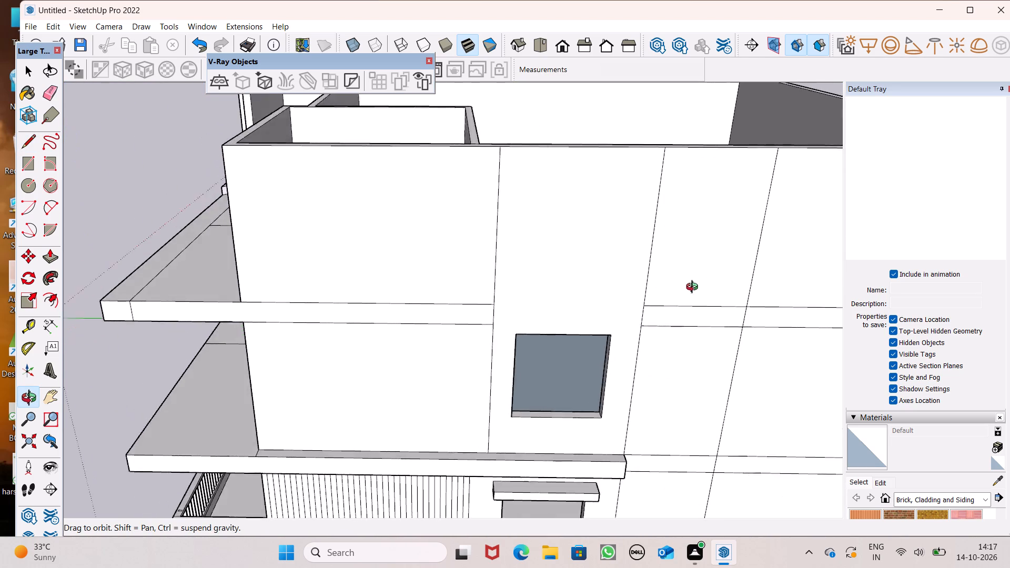
pyautogui.moveTo(694, 288); pyautogui.dragTo(714, 283, button='middle')
pyautogui.scroll(4, 712, 204)
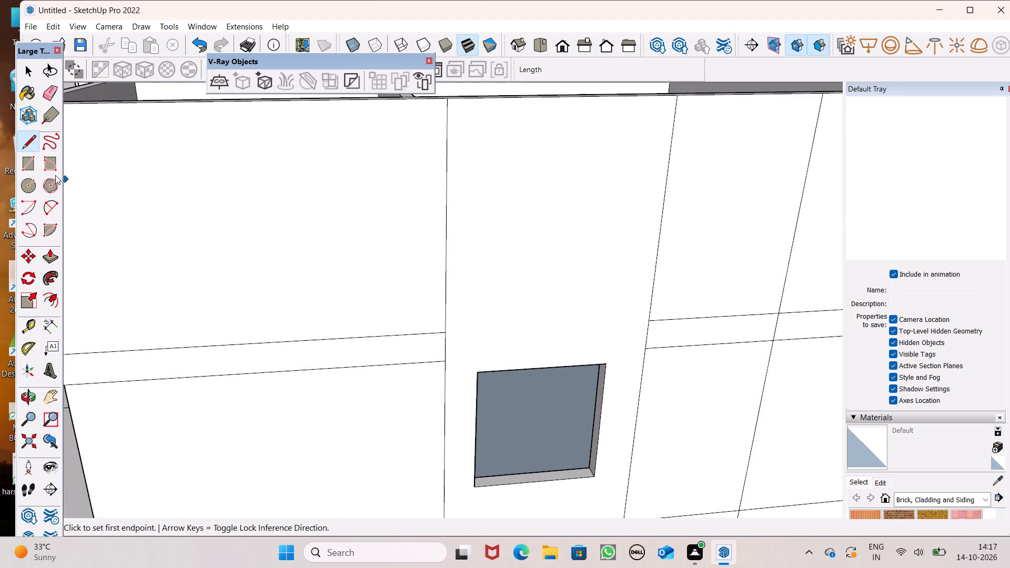
pyautogui.click(29, 169)
pyautogui.moveTo(491, 141); pyautogui.dragTo(491, 140)
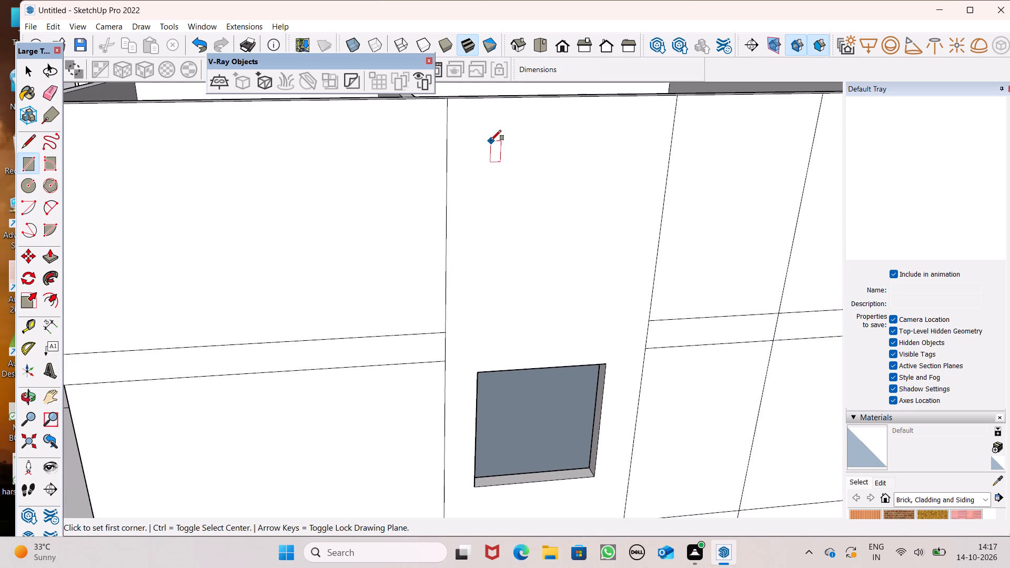
pyautogui.moveTo(491, 140); pyautogui.dragTo(496, 147)
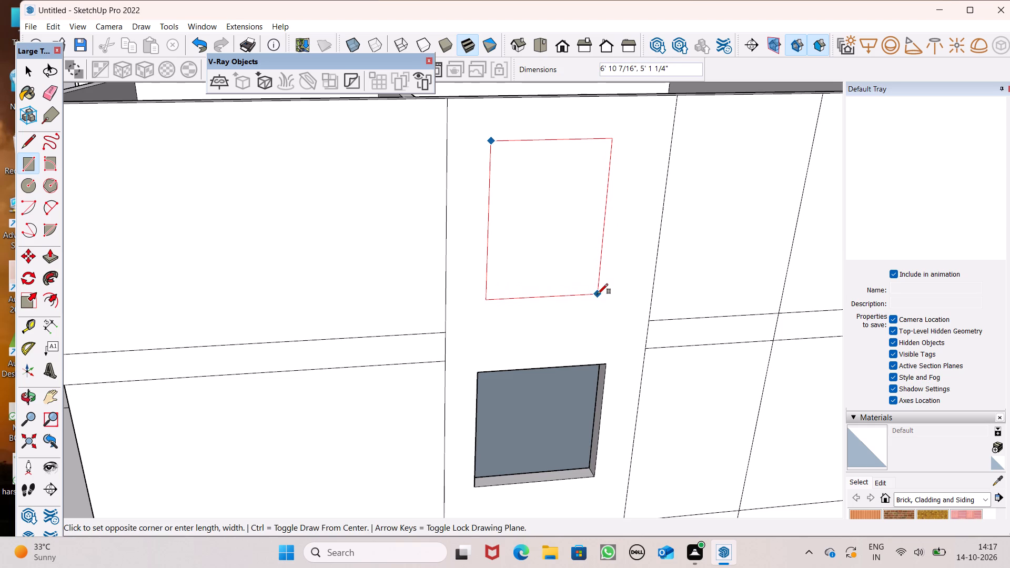
pyautogui.moveTo(598, 294); pyautogui.dragTo(599, 289)
# Push the top-storey window rectangle 9" through the side wall to cut an opening.
pyautogui.moveTo(703, 317); pyautogui.dragTo(671, 315, button='middle')
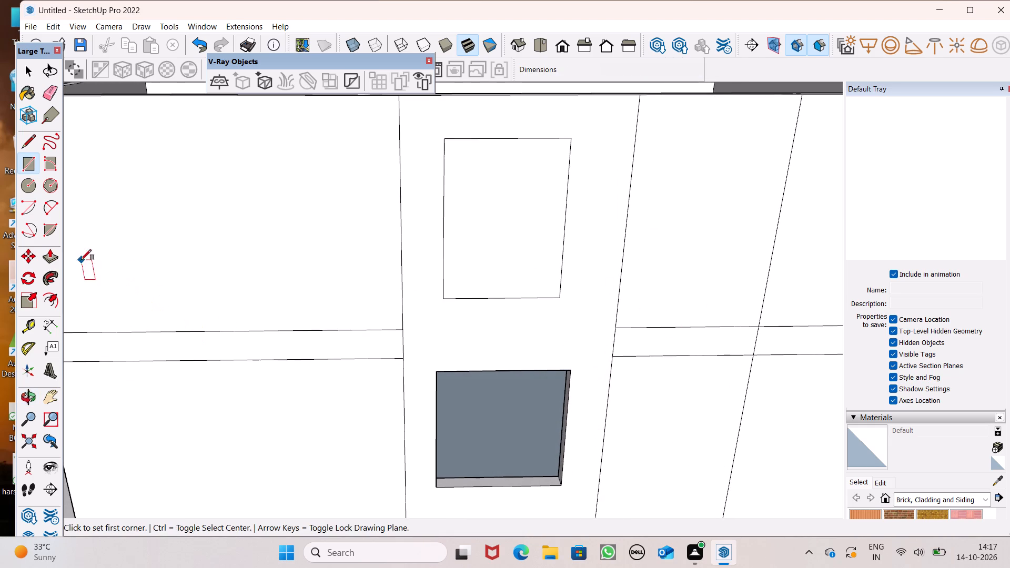
pyautogui.click(48, 260)
pyautogui.moveTo(487, 285); pyautogui.dragTo(498, 269)
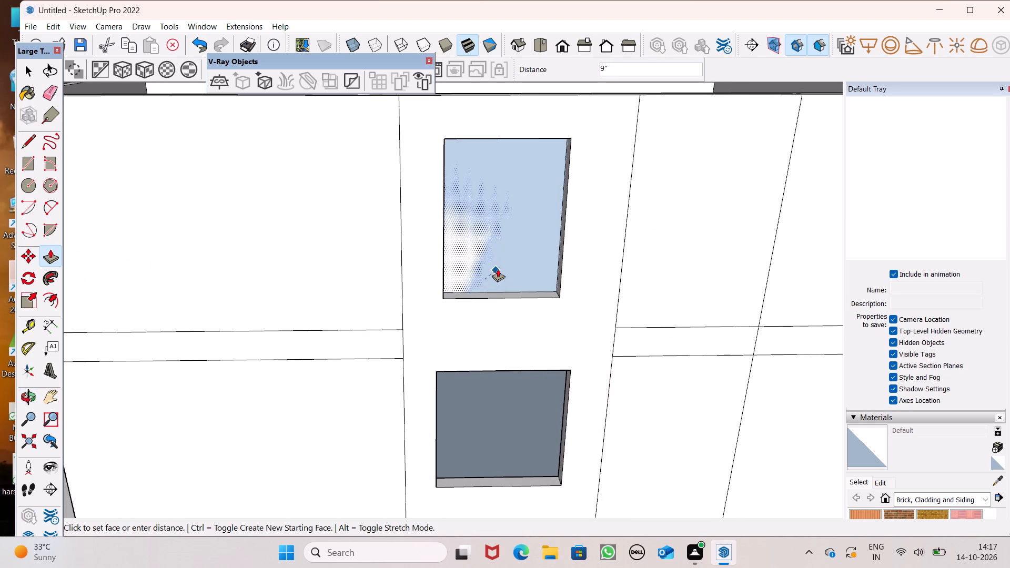
pyautogui.moveTo(498, 269); pyautogui.dragTo(522, 249)
# Draw a rectangle about 8' 10" by 6' 9" on the wall around the top-storey window opening.
pyautogui.scroll(-4, 498, 330)
pyautogui.moveTo(528, 350); pyautogui.dragTo(536, 339, button='middle')
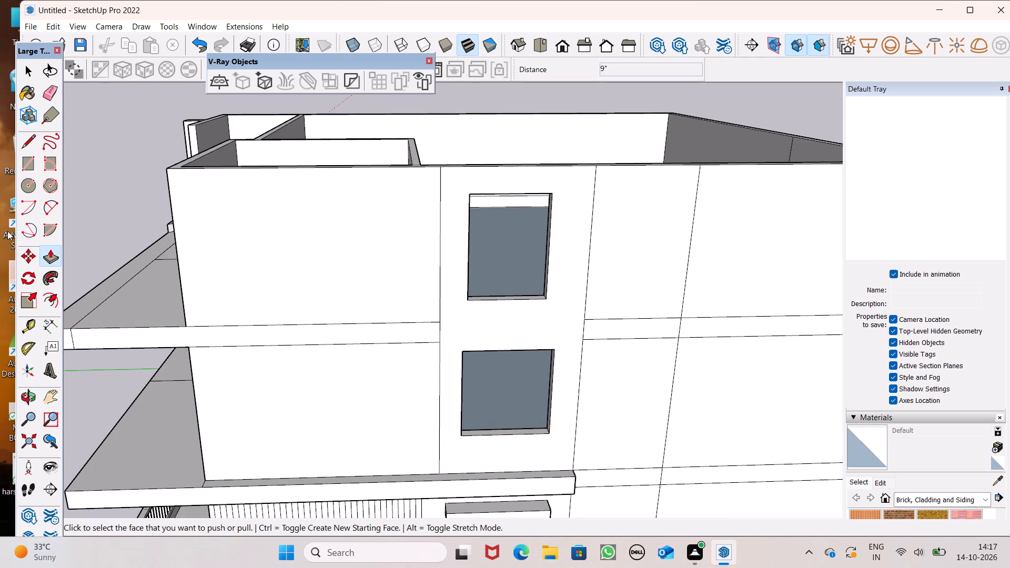
pyautogui.click(21, 167)
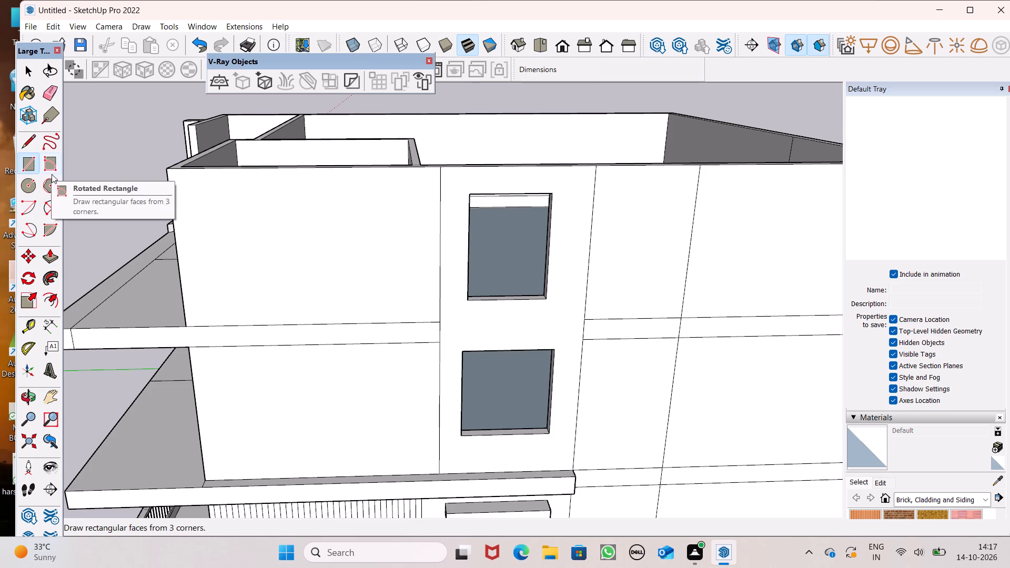
pyautogui.scroll(7, 514, 188)
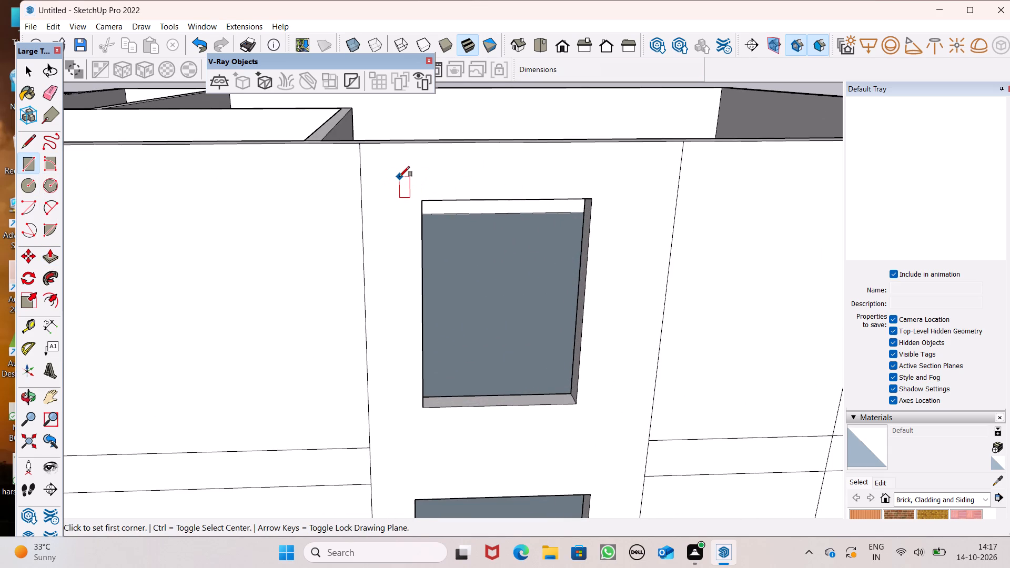
pyautogui.click(399, 177)
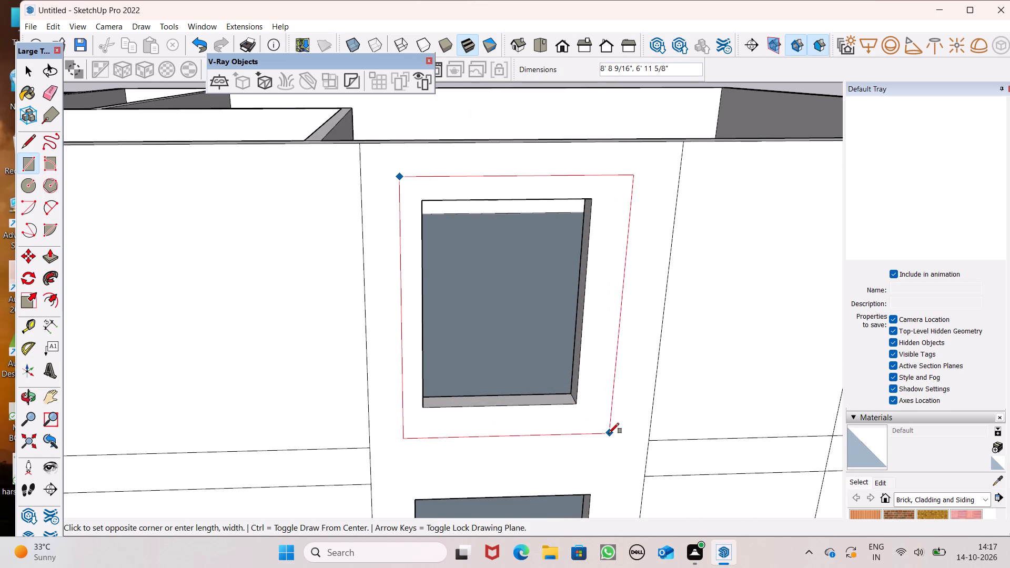
pyautogui.click(602, 437)
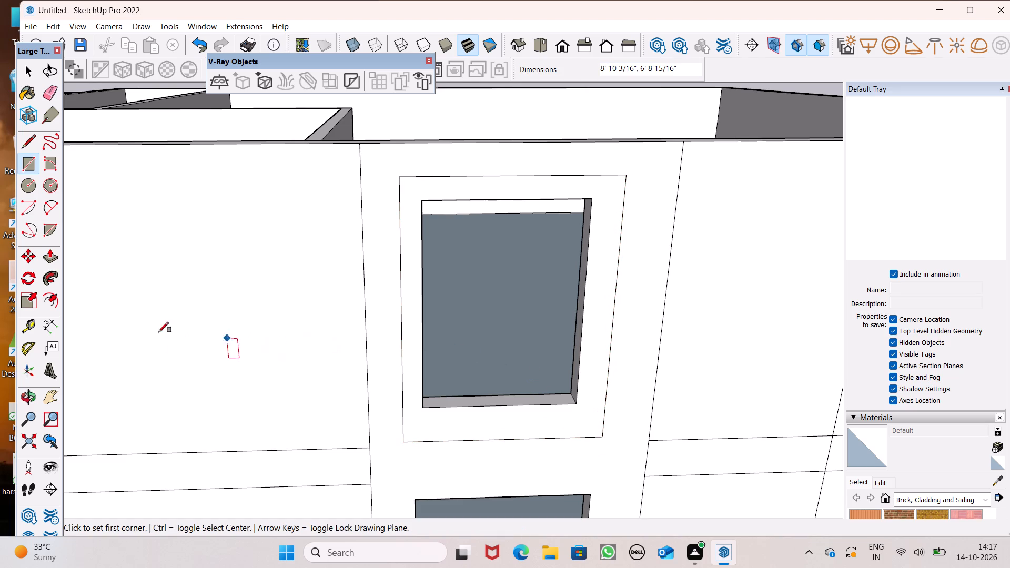
# Offset the rectangle around the top-storey window outward to form a narrow frame border.
pyautogui.moveTo(49, 303); pyautogui.dragTo(57, 300)
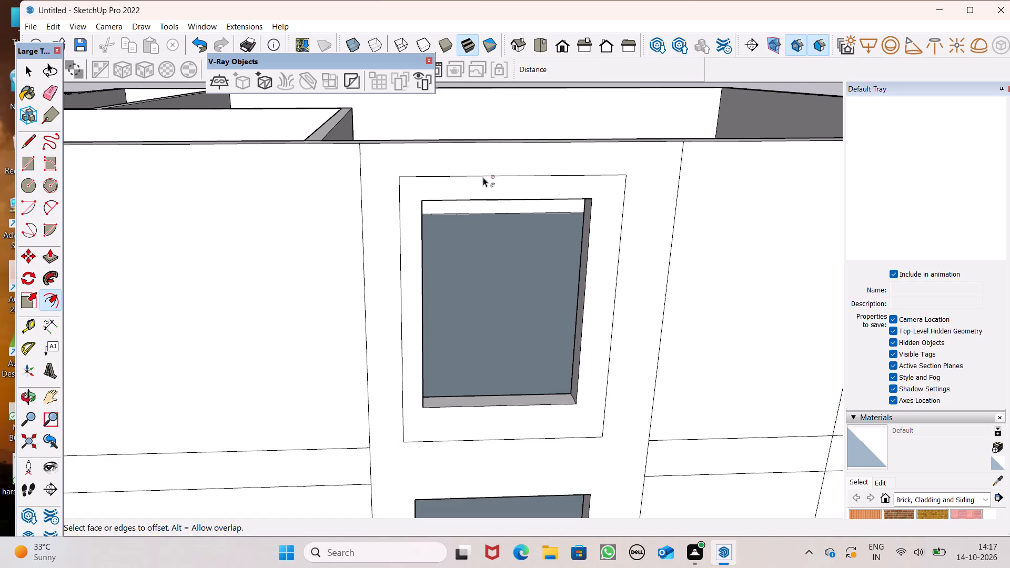
pyautogui.moveTo(487, 180); pyautogui.dragTo(485, 160)
pyautogui.press('space')
pyautogui.scroll(-2, 249, 226)
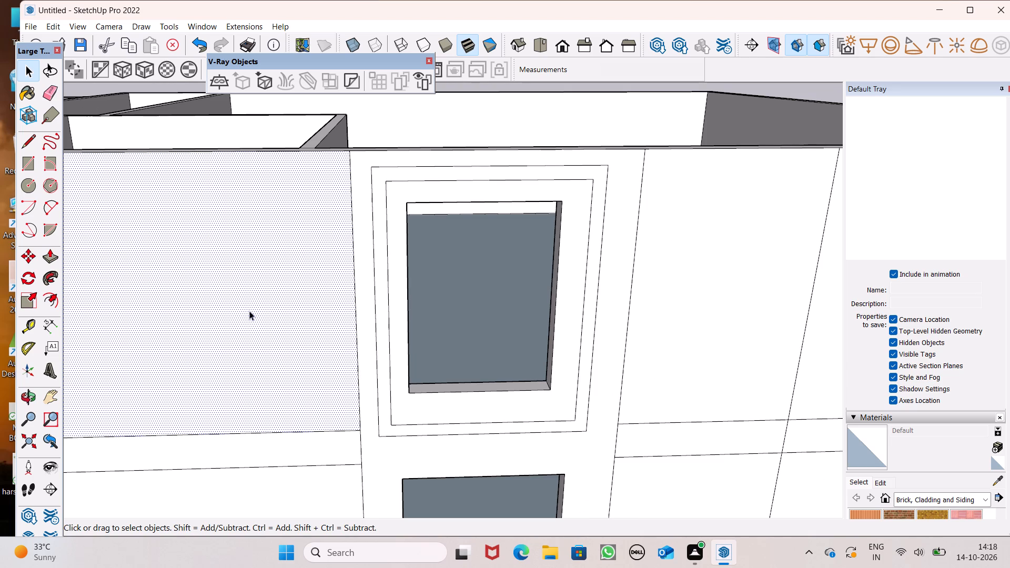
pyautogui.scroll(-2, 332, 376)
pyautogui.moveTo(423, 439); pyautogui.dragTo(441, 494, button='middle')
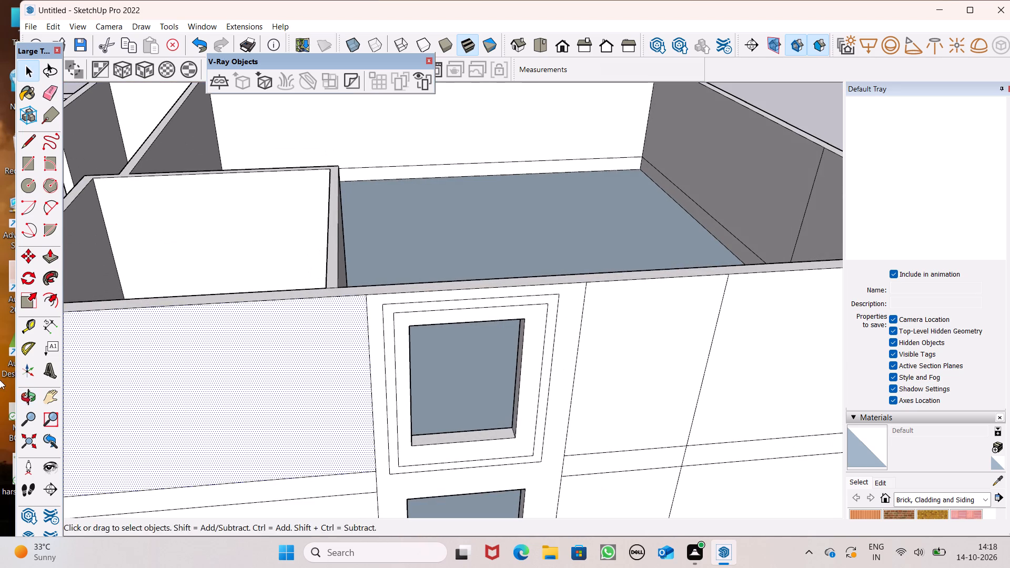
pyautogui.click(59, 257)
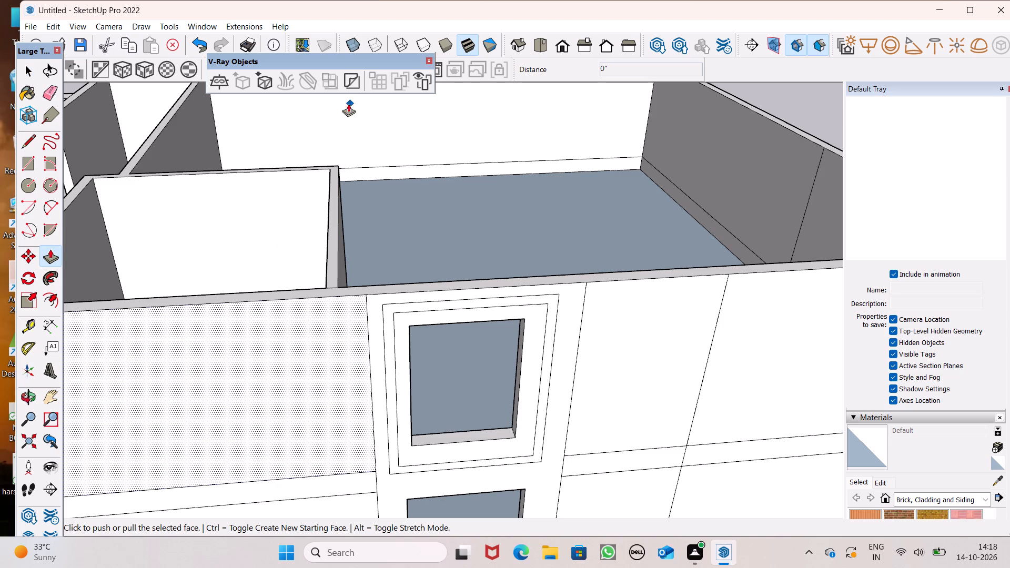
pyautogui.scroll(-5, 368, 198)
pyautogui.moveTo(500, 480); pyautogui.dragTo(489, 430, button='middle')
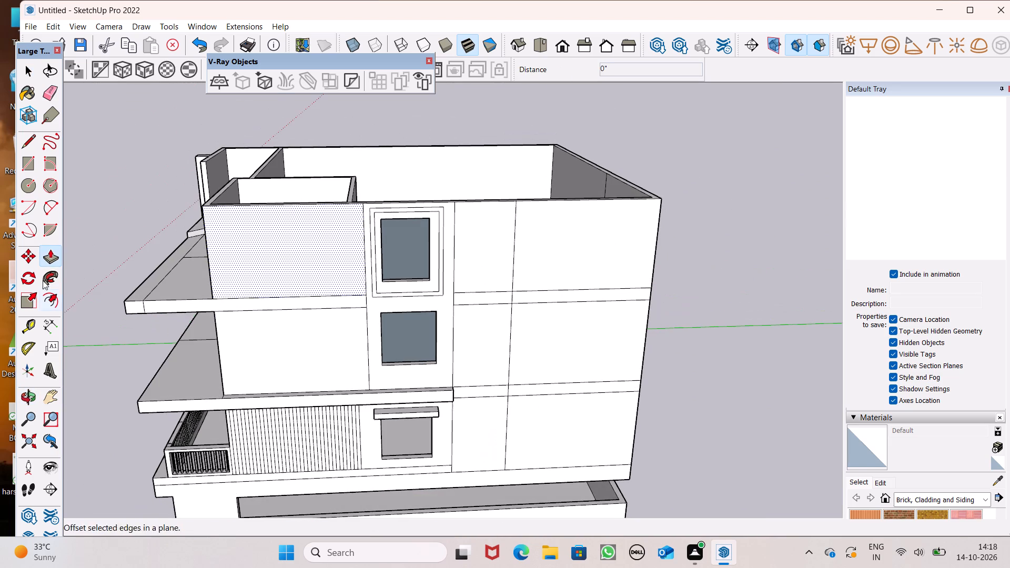
# Draw a rectangle about 7' 7" by 1' 3" on the wall just below the middle-storey window opening.
pyautogui.moveTo(26, 161); pyautogui.dragTo(31, 160)
pyautogui.scroll(5, 396, 348)
pyautogui.moveTo(405, 405); pyautogui.dragTo(388, 377, button='middle')
pyautogui.scroll(6, 381, 377)
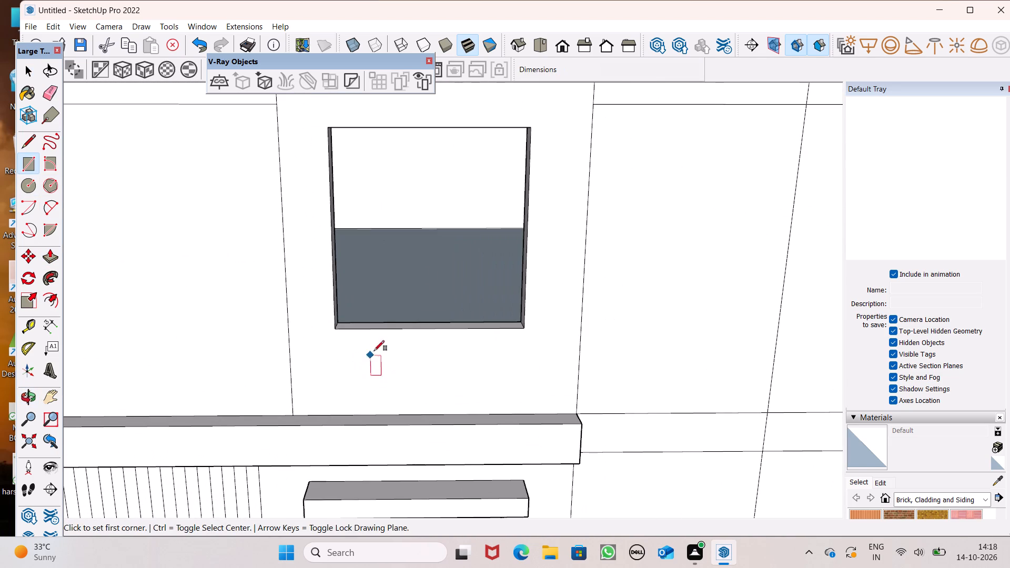
pyautogui.scroll(-3, 404, 297)
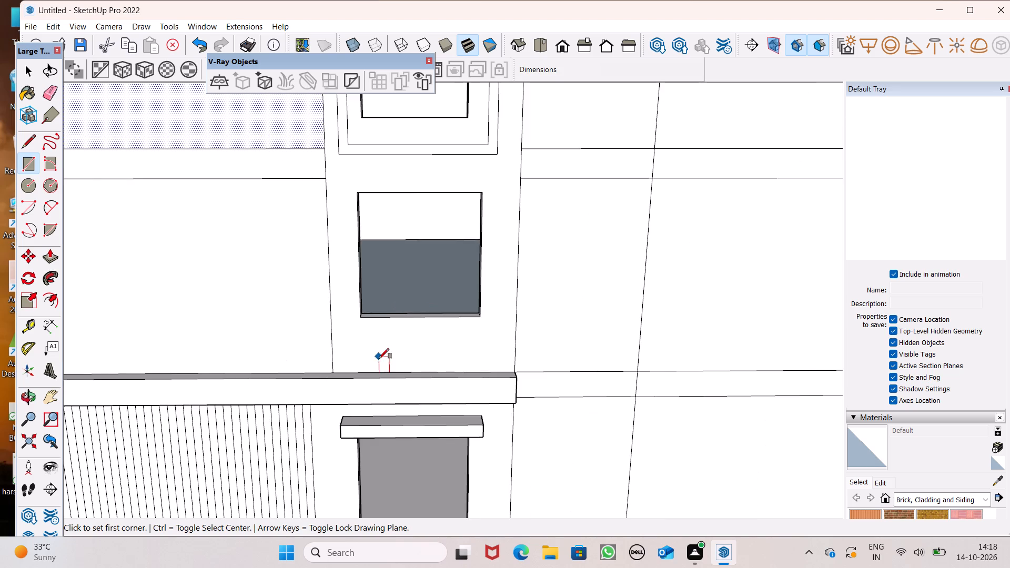
pyautogui.scroll(2, 378, 359)
pyautogui.scroll(-3, 472, 347)
pyautogui.moveTo(433, 356); pyautogui.dragTo(452, 361, button='middle')
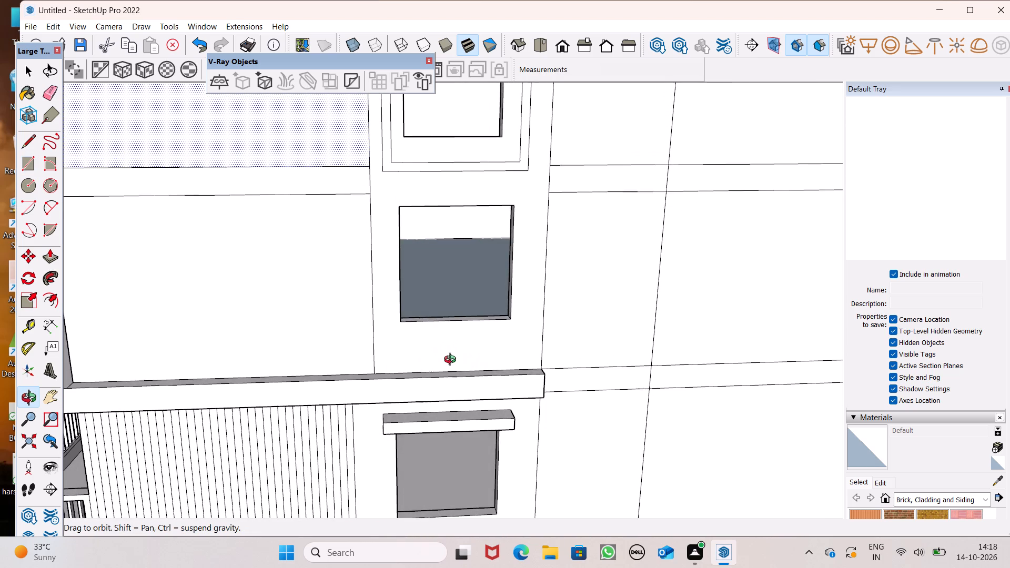
pyautogui.moveTo(452, 361); pyautogui.dragTo(453, 372, button='middle')
pyautogui.scroll(1, 449, 370)
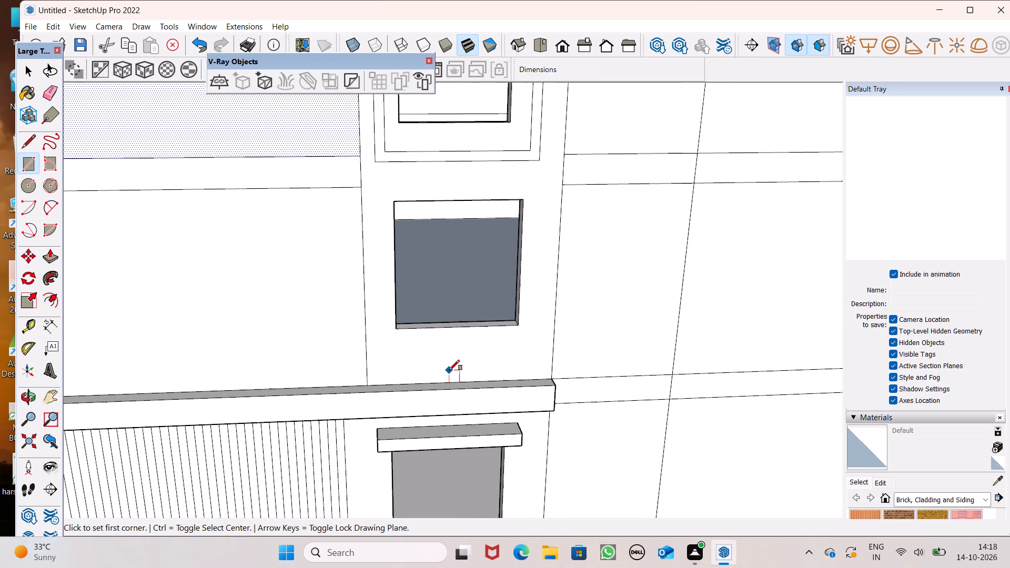
pyautogui.scroll(1, 446, 370)
pyautogui.scroll(1, 366, 347)
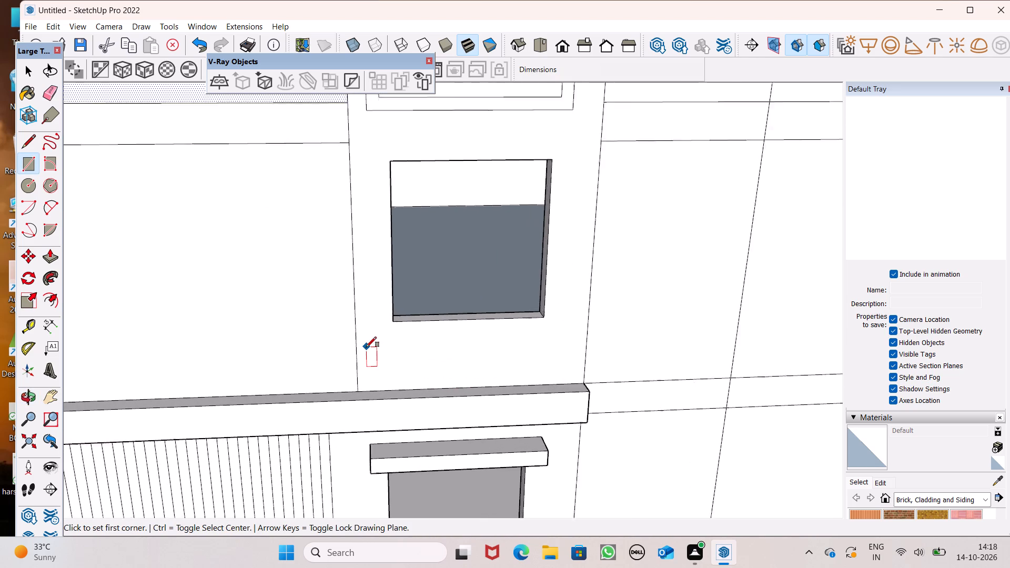
pyautogui.scroll(3, 366, 347)
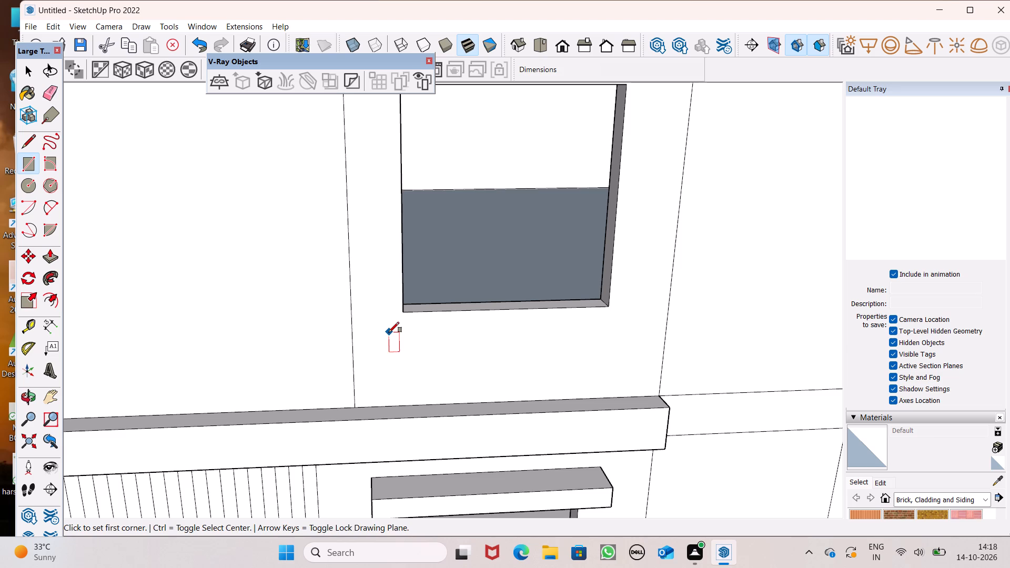
pyautogui.moveTo(389, 330); pyautogui.dragTo(396, 332)
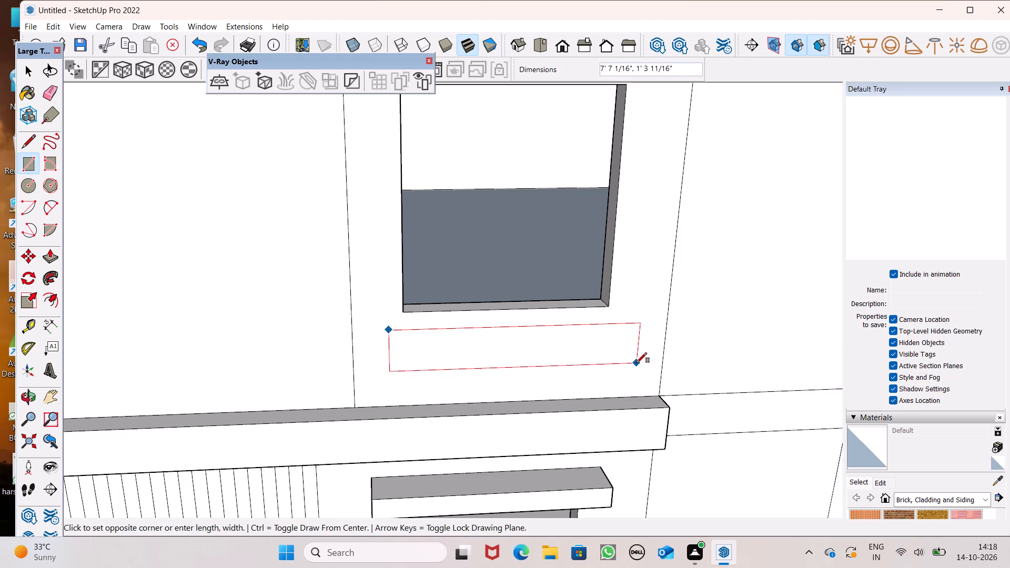
pyautogui.click(637, 362)
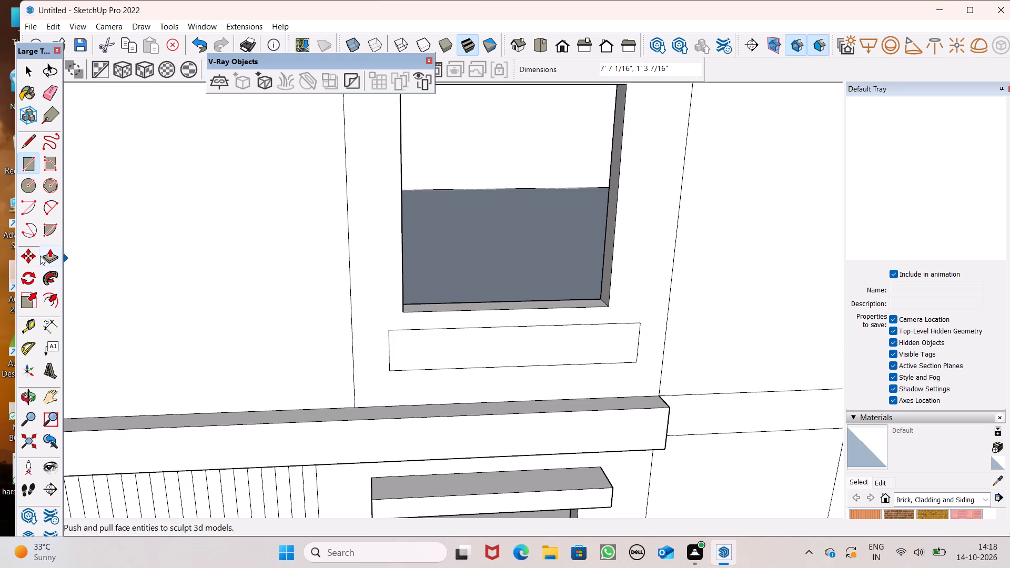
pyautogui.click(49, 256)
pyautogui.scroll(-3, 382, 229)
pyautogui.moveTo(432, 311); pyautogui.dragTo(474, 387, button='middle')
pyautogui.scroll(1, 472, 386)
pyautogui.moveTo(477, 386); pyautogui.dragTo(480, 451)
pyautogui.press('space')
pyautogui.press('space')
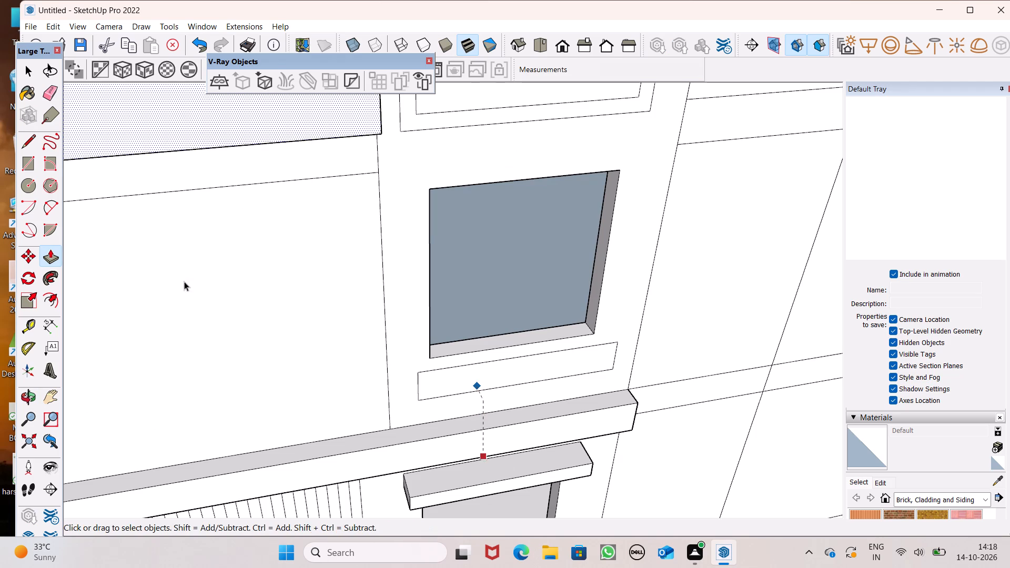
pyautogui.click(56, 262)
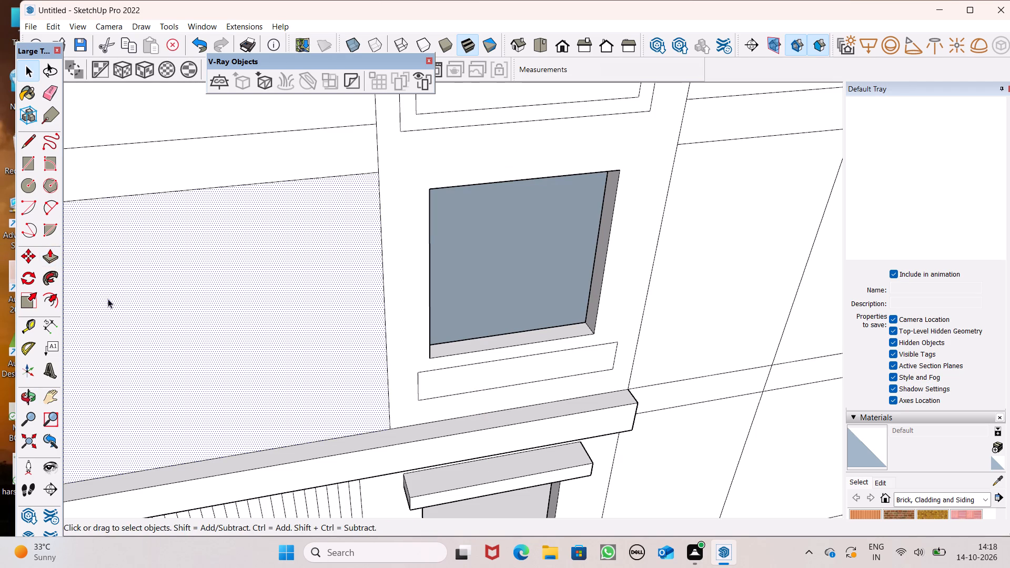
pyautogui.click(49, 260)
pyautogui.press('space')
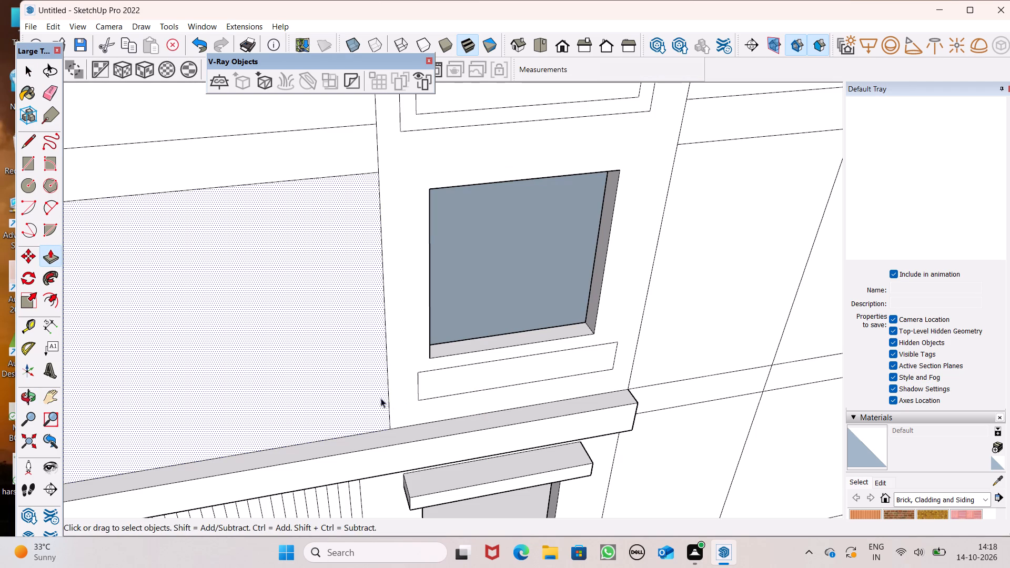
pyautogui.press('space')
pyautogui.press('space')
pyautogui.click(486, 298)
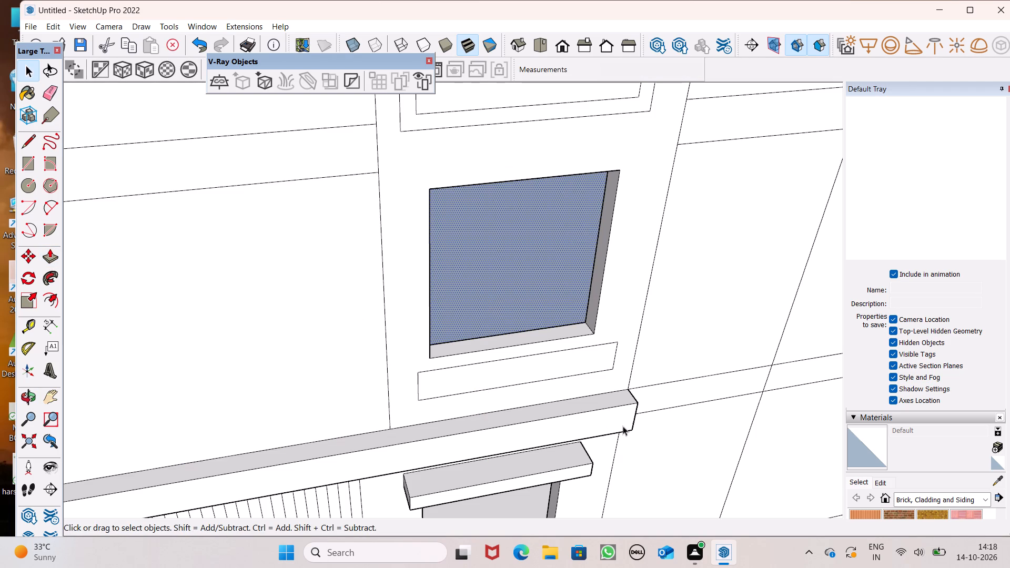
# Pull the rectangle below the middle-storey window outward about 1' 2" to form a projecting ledge.
pyautogui.click(530, 373)
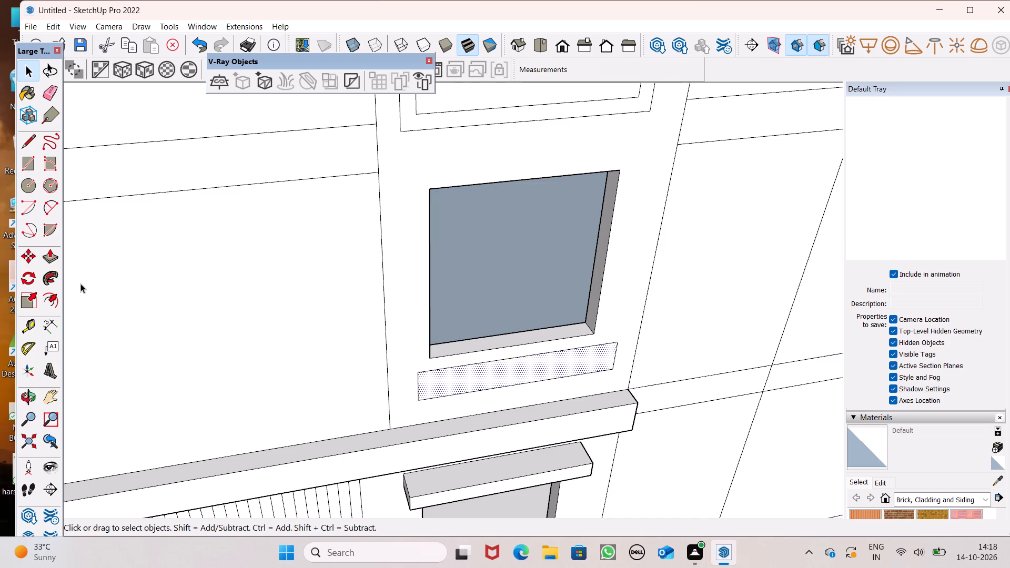
pyautogui.click(54, 259)
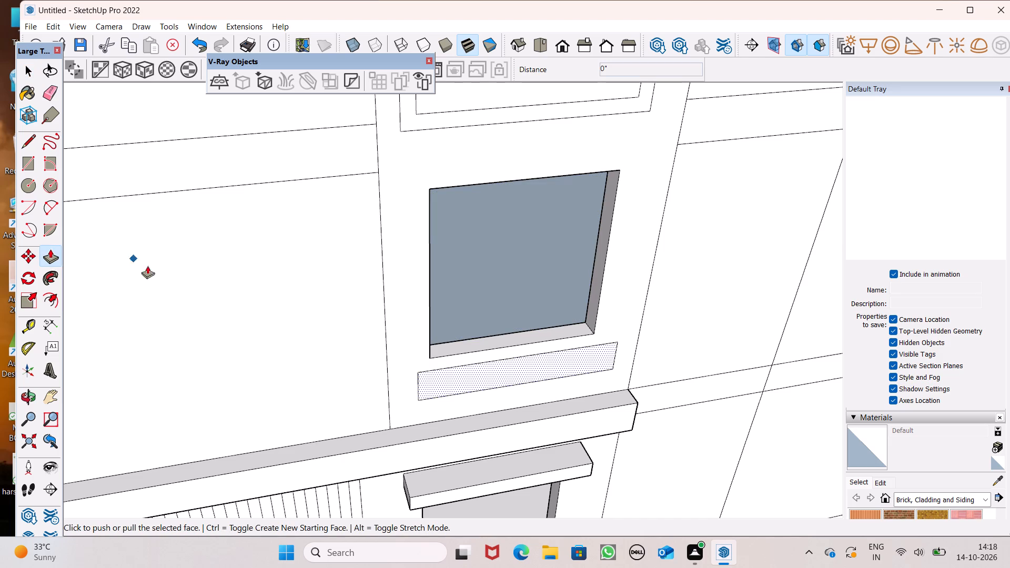
pyautogui.scroll(2, 380, 347)
pyautogui.scroll(-5, 497, 404)
pyautogui.moveTo(501, 431); pyautogui.dragTo(530, 471, button='middle')
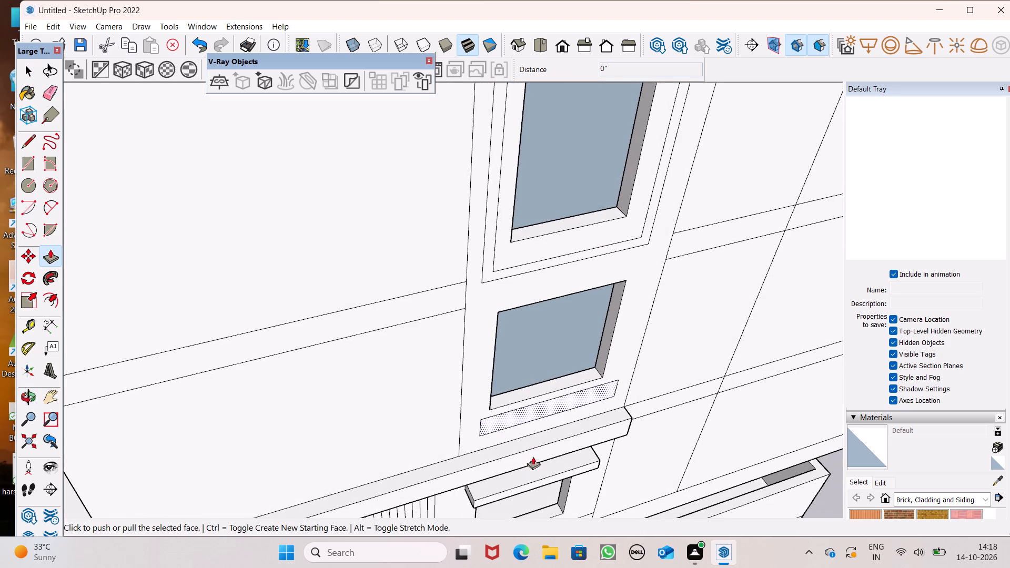
pyautogui.moveTo(519, 425); pyautogui.dragTo(487, 495)
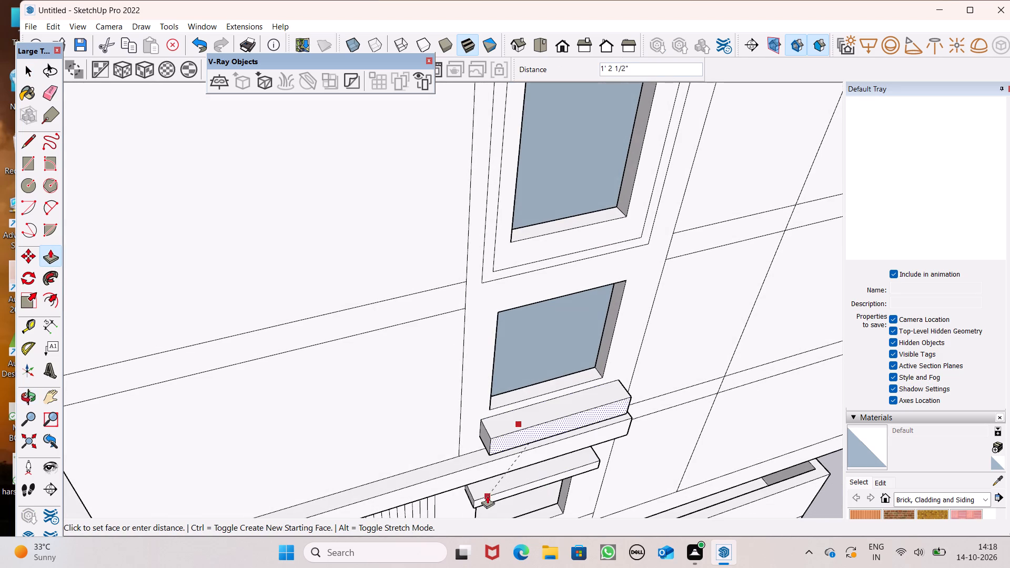
pyautogui.moveTo(487, 495); pyautogui.dragTo(489, 493)
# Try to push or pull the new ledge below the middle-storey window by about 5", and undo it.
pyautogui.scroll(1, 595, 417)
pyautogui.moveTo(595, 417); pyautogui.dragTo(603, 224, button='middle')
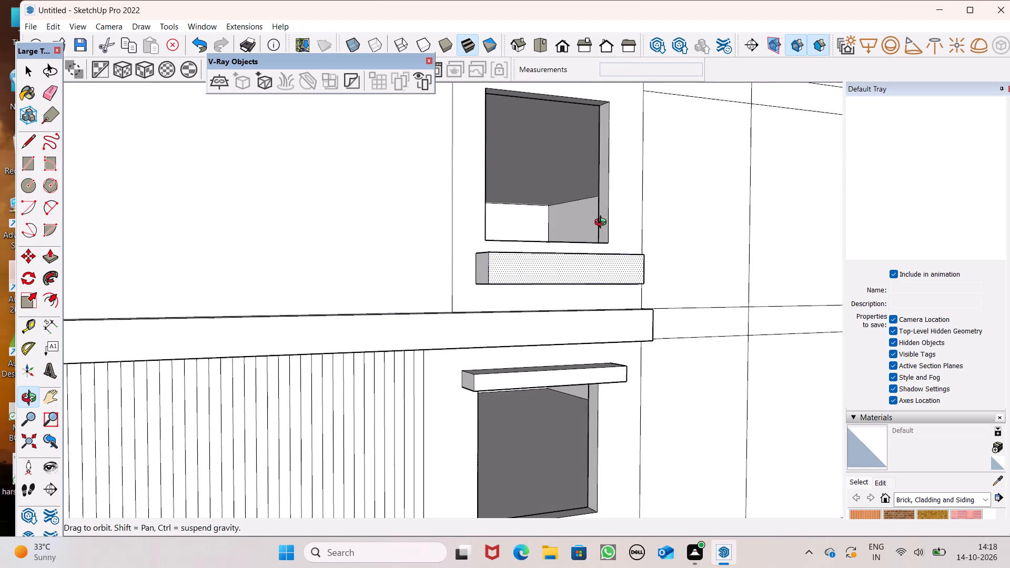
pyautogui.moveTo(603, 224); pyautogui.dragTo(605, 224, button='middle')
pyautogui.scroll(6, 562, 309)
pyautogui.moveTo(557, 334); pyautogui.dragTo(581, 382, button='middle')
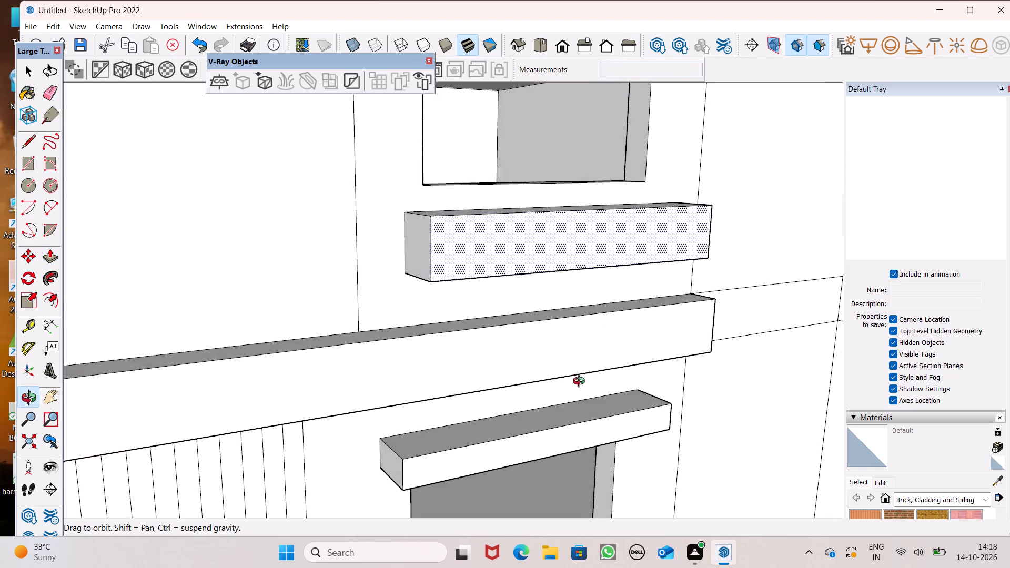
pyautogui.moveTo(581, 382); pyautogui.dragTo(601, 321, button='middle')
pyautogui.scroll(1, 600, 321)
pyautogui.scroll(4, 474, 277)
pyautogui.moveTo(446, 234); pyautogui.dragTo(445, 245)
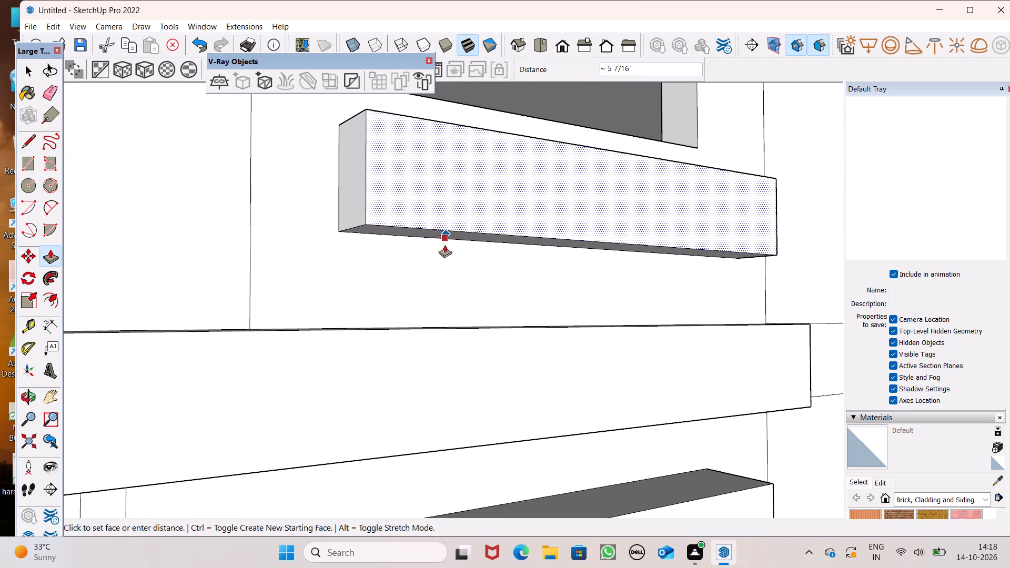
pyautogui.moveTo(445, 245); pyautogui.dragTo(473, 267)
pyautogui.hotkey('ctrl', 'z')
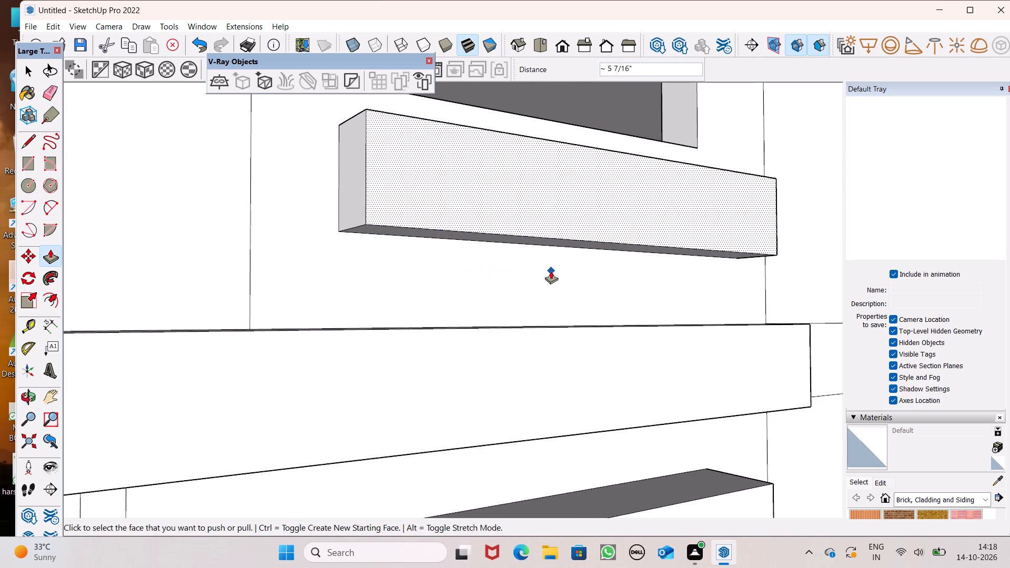
# Adjust the ledge's height by pulling its underside down and pushing it back up about 6".
pyautogui.scroll(1, 551, 271)
pyautogui.moveTo(553, 275); pyautogui.dragTo(630, 308, button='middle')
pyautogui.moveTo(483, 302); pyautogui.dragTo(539, 251, button='middle')
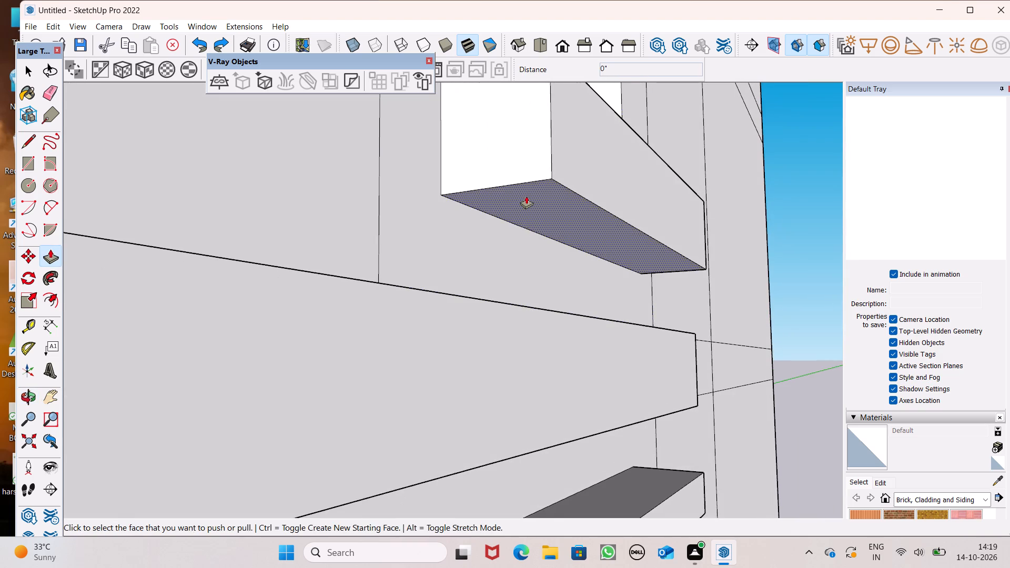
pyautogui.moveTo(526, 196); pyautogui.dragTo(527, 255)
pyautogui.moveTo(551, 262); pyautogui.dragTo(550, 251)
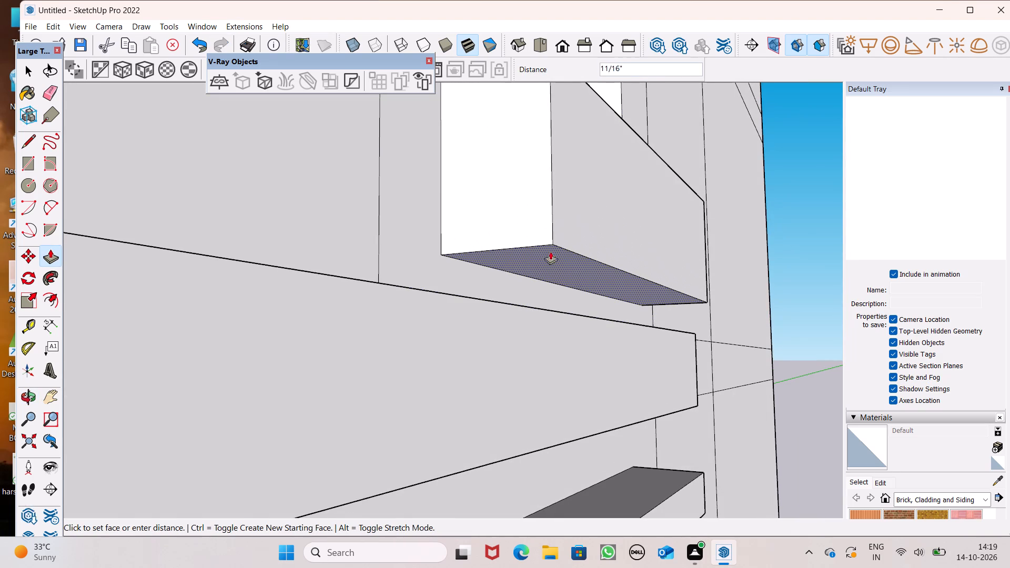
pyautogui.moveTo(550, 251); pyautogui.dragTo(540, 218)
# Push the sill face of the middle-storey window opening down about 4" toward the ledge.
pyautogui.scroll(-1, 593, 282)
pyautogui.moveTo(625, 300); pyautogui.dragTo(415, 431, button='middle')
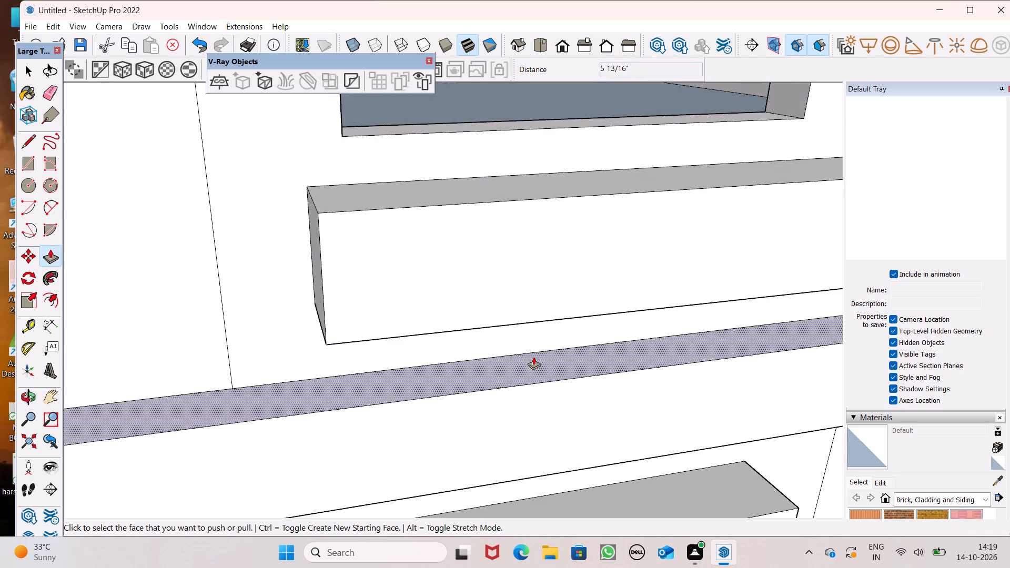
pyautogui.scroll(-4, 539, 360)
pyautogui.moveTo(537, 250); pyautogui.dragTo(523, 397, button='middle')
pyautogui.scroll(2, 516, 280)
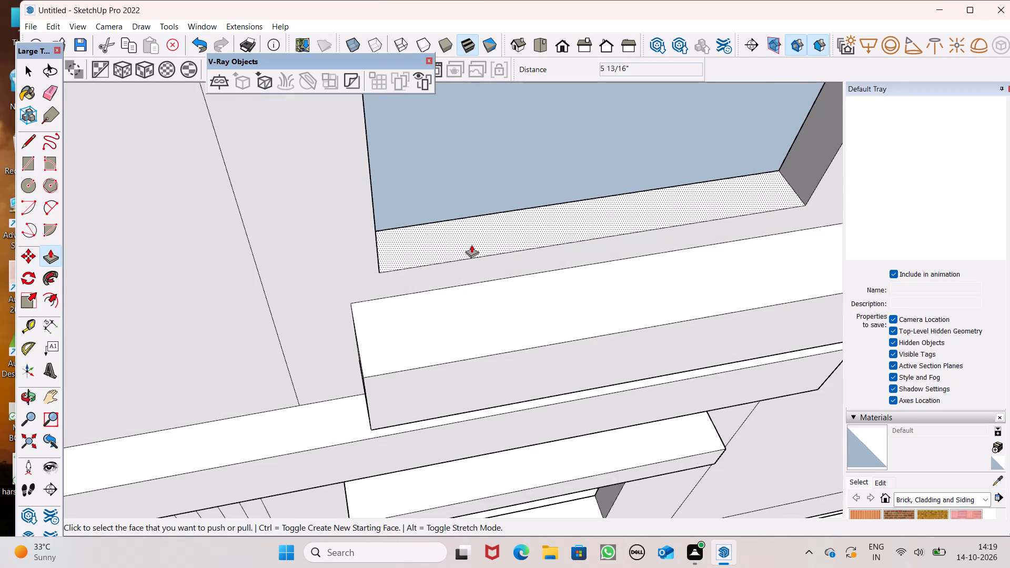
pyautogui.moveTo(471, 244); pyautogui.dragTo(474, 260)
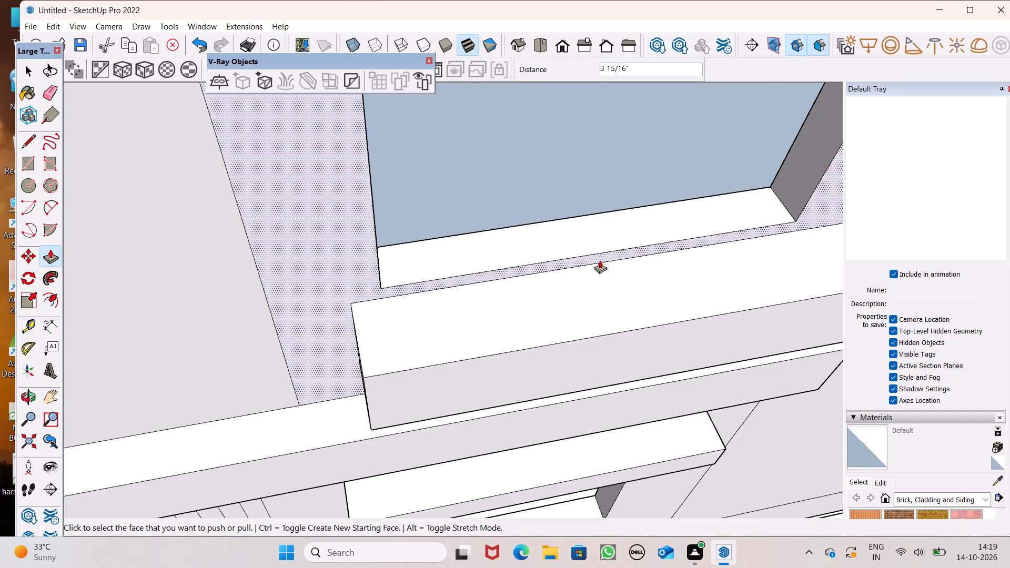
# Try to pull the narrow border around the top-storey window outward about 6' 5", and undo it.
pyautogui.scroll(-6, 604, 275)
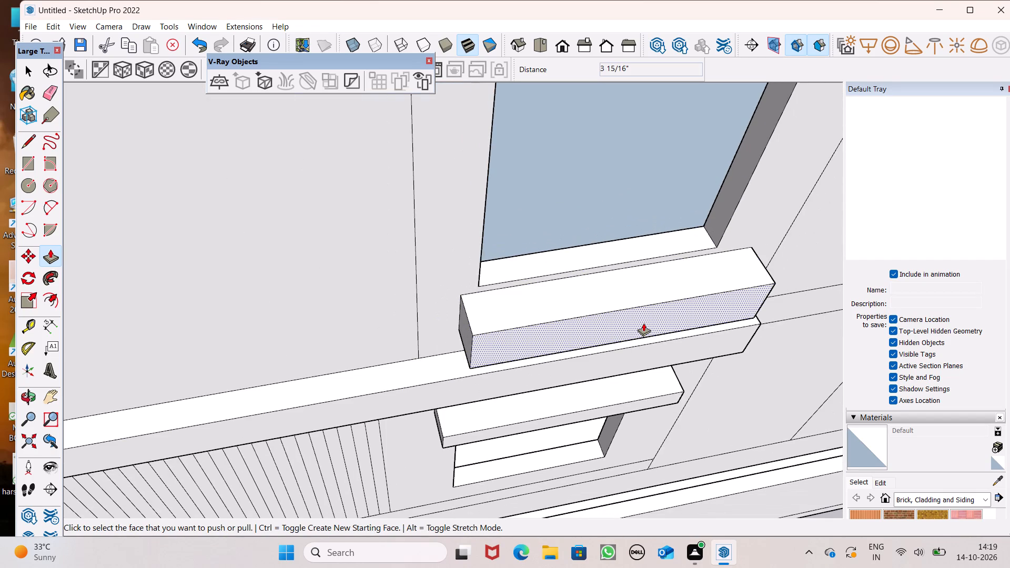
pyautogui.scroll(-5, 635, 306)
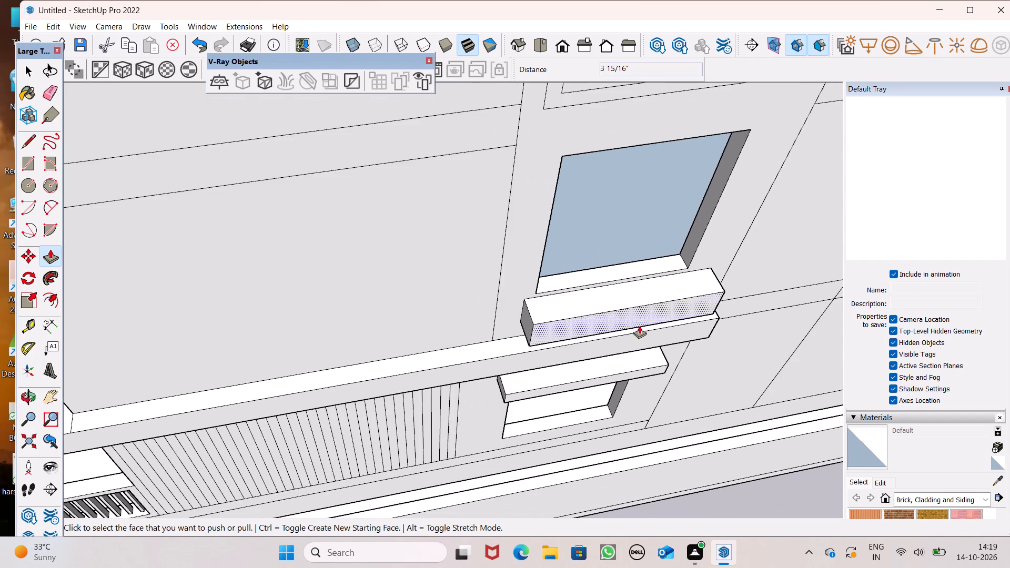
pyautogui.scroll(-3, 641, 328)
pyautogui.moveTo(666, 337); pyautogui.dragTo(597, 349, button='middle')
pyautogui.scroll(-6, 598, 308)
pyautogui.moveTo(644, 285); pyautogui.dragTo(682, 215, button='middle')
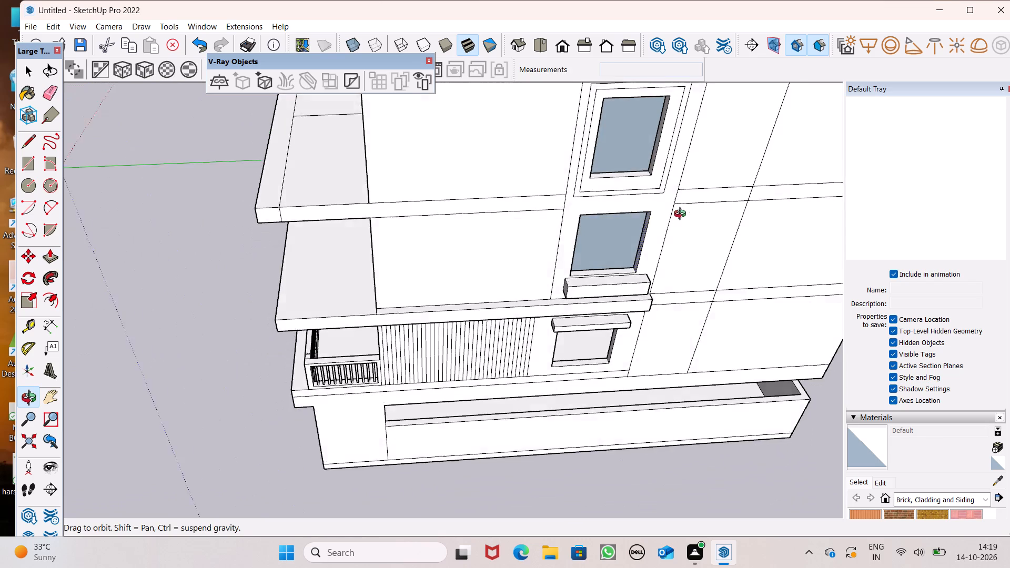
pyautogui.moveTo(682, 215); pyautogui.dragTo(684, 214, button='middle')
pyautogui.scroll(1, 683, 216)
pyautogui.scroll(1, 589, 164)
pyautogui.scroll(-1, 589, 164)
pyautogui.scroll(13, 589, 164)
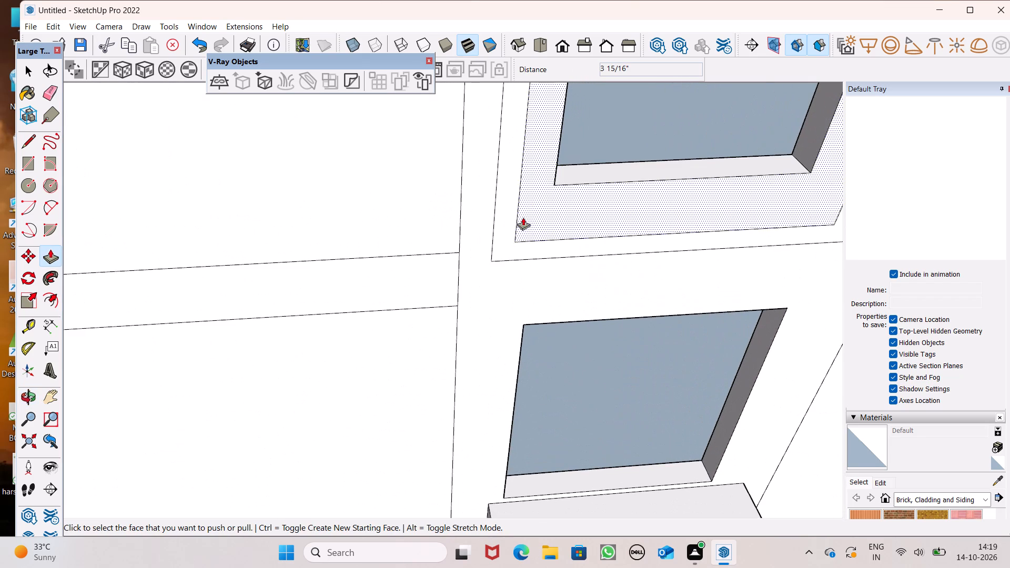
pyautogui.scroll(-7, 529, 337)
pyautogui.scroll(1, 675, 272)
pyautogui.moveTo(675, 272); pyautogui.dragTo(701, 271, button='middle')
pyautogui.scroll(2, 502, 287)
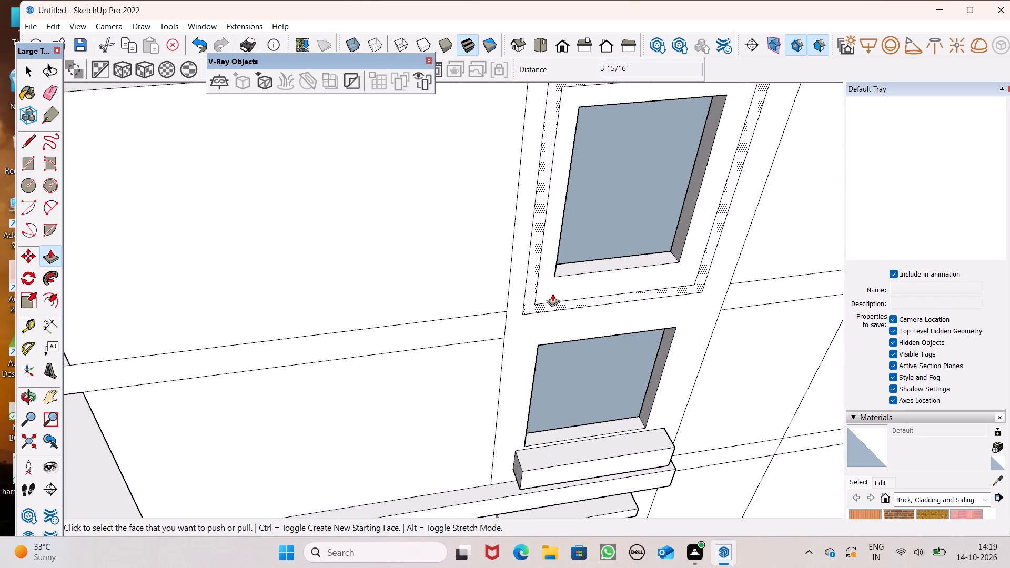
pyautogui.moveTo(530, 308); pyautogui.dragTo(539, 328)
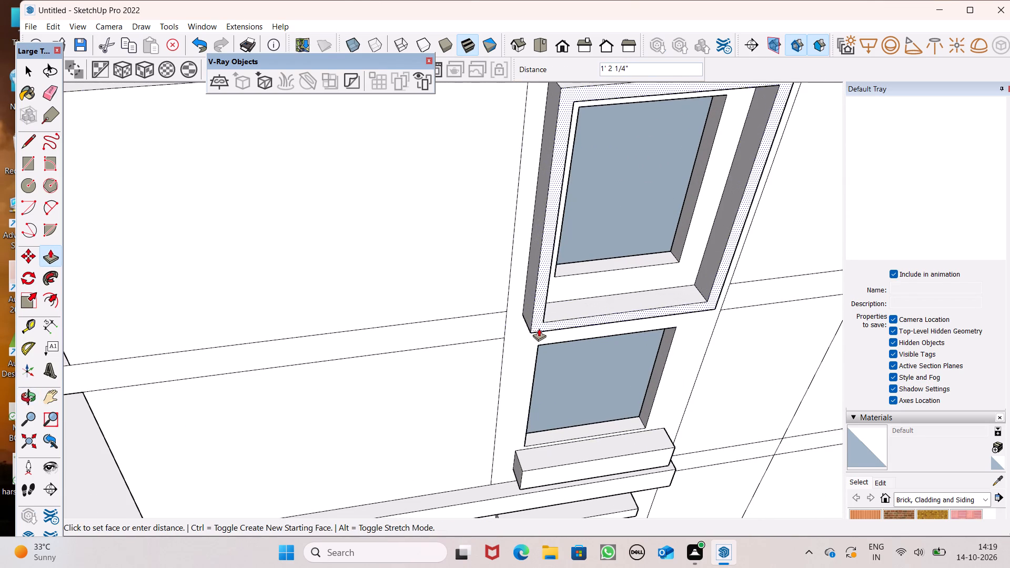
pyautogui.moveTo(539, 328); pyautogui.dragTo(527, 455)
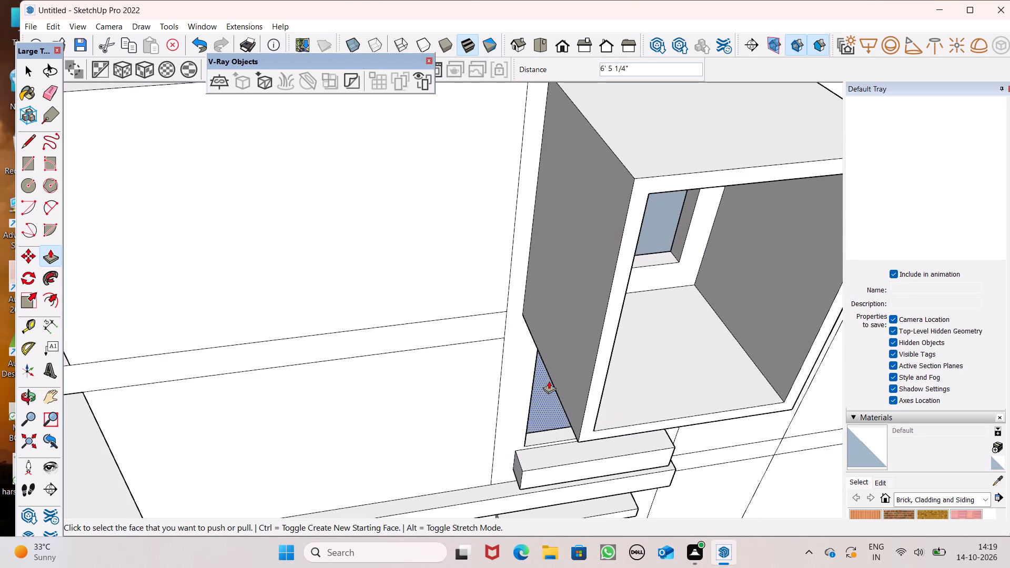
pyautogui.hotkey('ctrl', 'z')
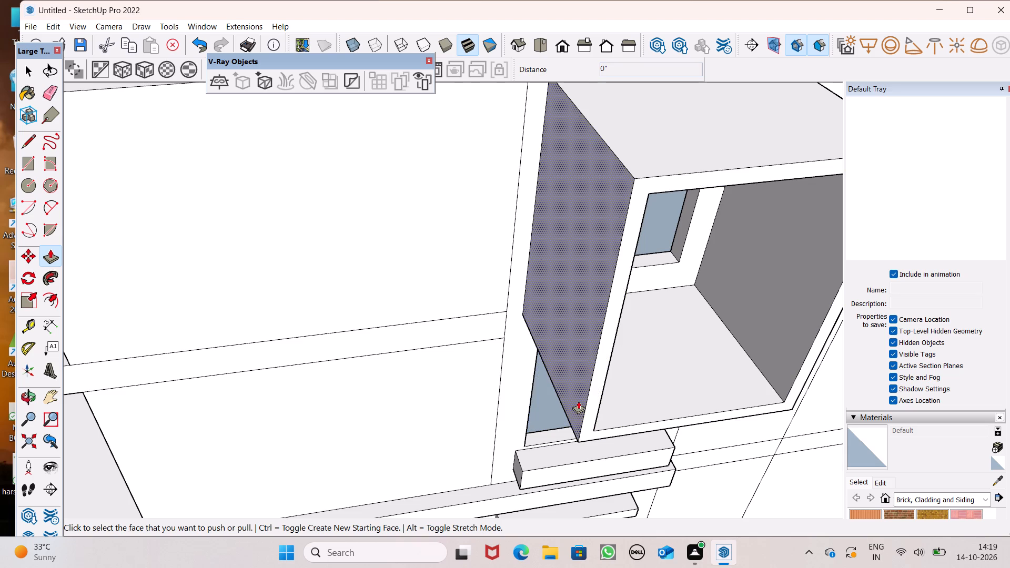
# Pull the narrow border around the side wall's top-storey window outward about 7 1/4" to form a raised frame.
pyautogui.moveTo(532, 307); pyautogui.dragTo(542, 414)
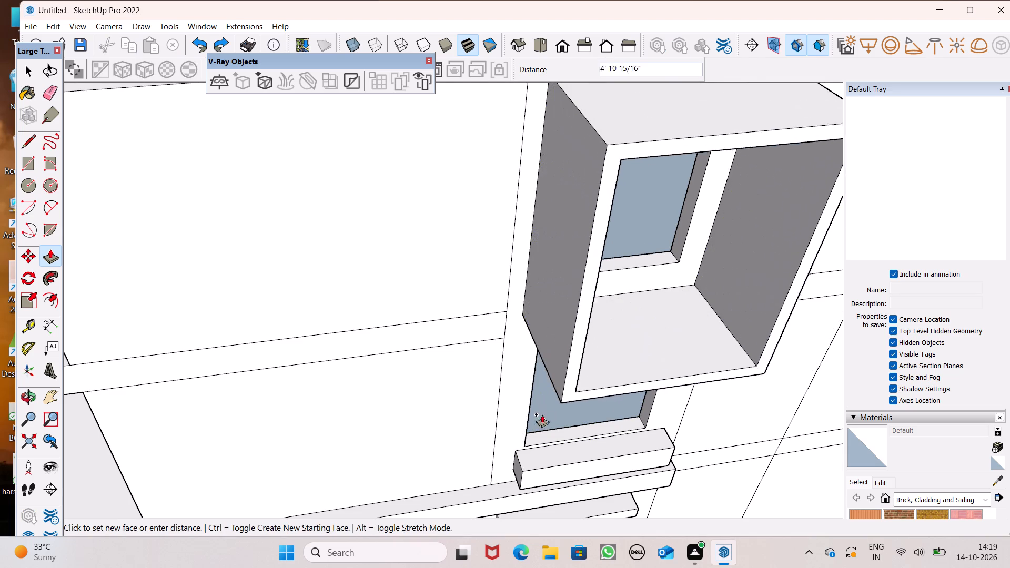
pyautogui.moveTo(542, 414); pyautogui.dragTo(520, 459)
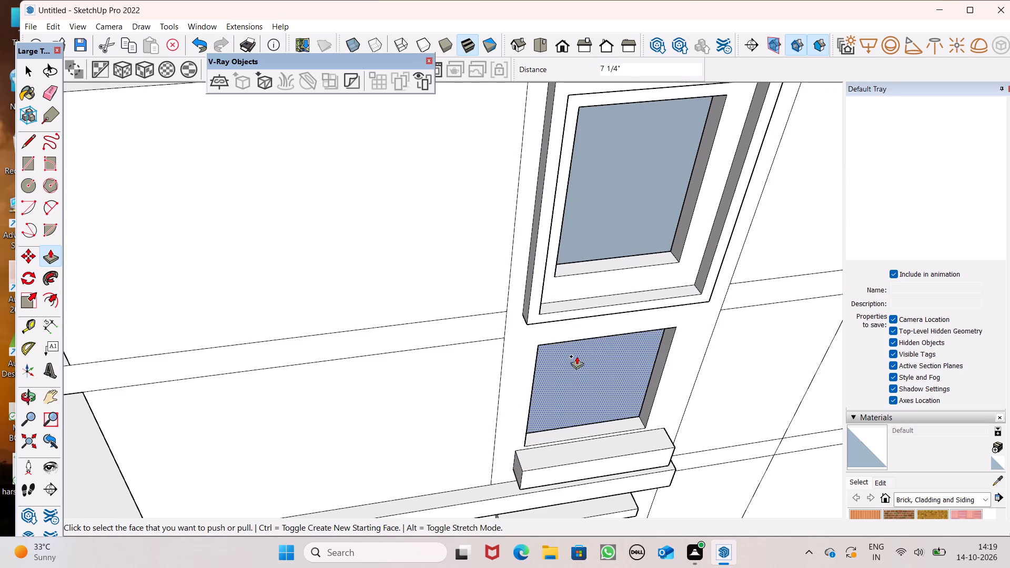
# Examine the raised frame around the top-storey window from above, from the front and along its inner side faces.
pyautogui.moveTo(618, 343); pyautogui.dragTo(534, 385, button='middle')
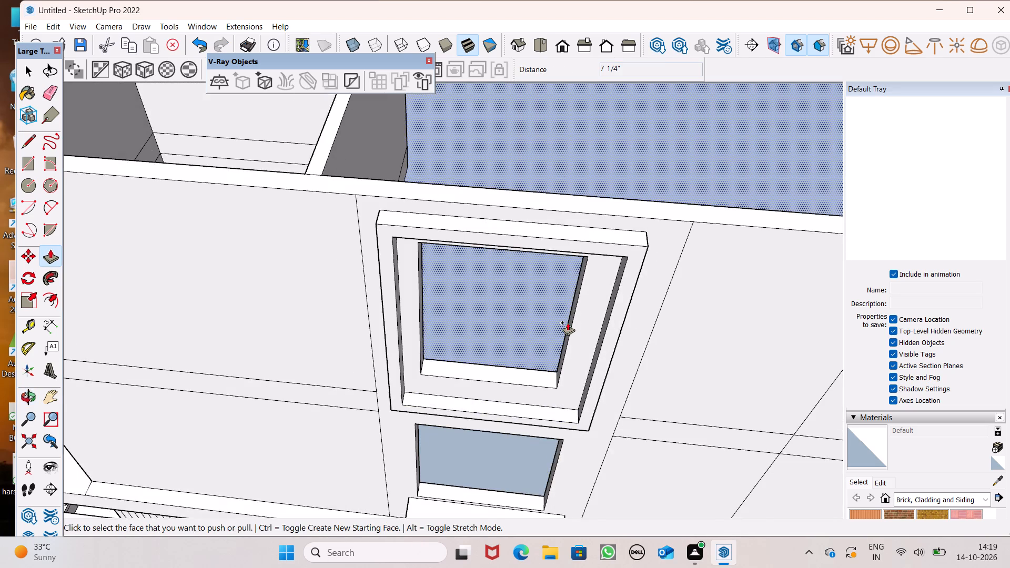
pyautogui.scroll(4, 568, 322)
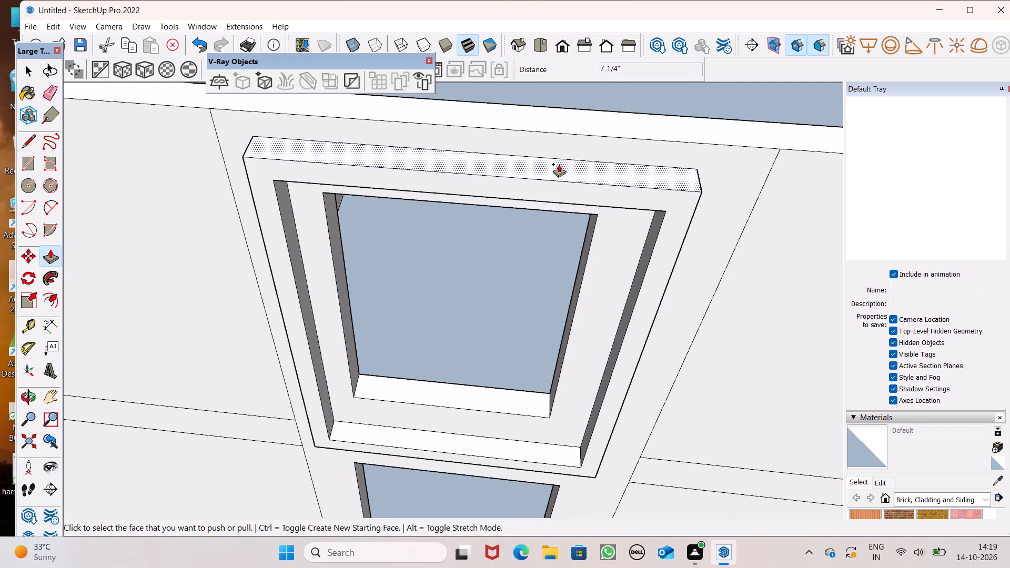
pyautogui.scroll(-3, 592, 225)
pyautogui.moveTo(593, 230); pyautogui.dragTo(638, 103, button='middle')
pyautogui.scroll(-6, 643, 248)
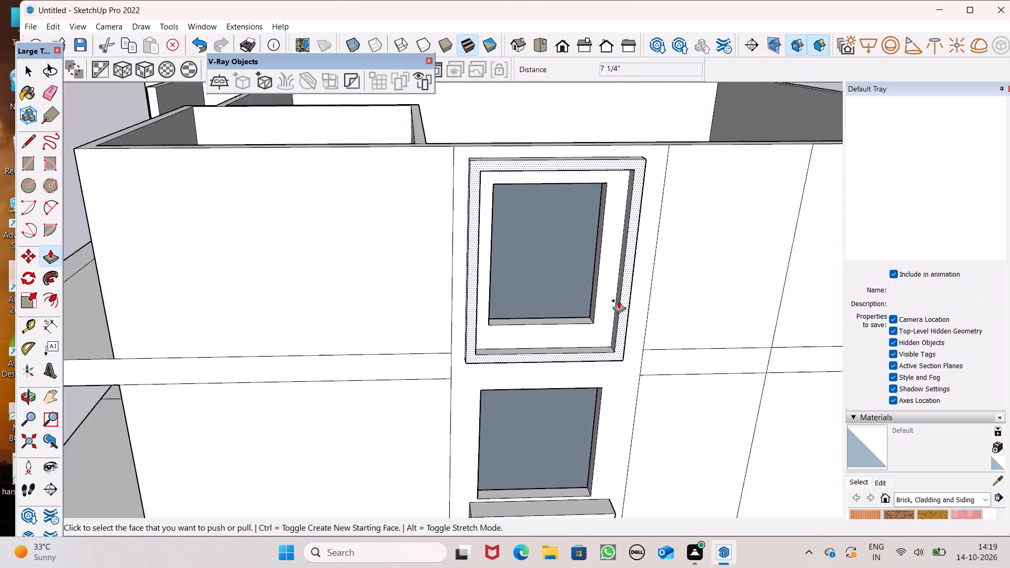
pyautogui.moveTo(620, 175); pyautogui.dragTo(640, 91, button='middle')
pyautogui.scroll(1, 640, 91)
pyautogui.scroll(5, 620, 138)
pyautogui.moveTo(621, 186); pyautogui.dragTo(645, 185, button='middle')
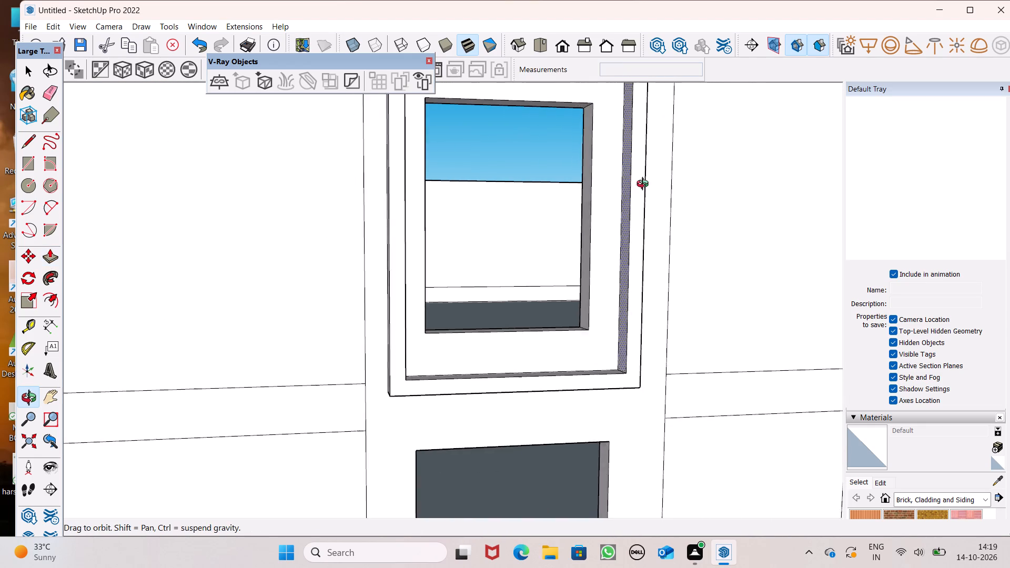
pyautogui.moveTo(645, 185); pyautogui.dragTo(703, 214, button='middle')
pyautogui.scroll(5, 649, 197)
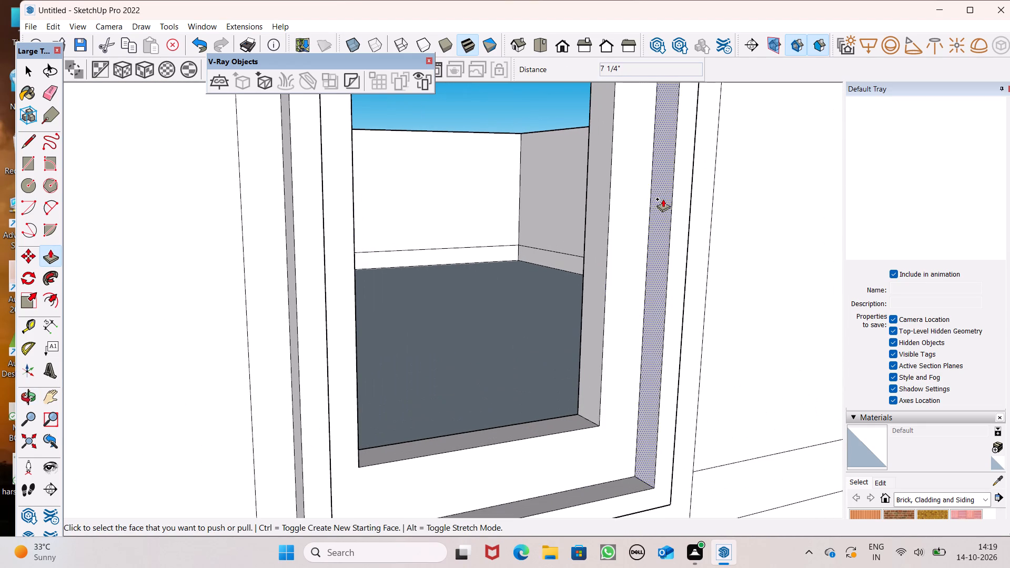
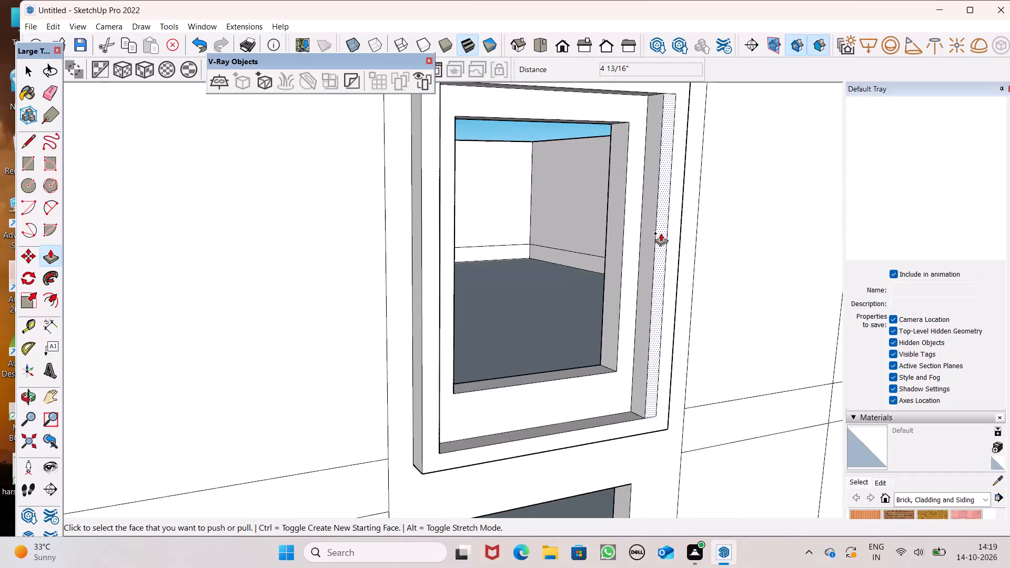
# Undo the last inner side face change on the top-storey window's raised frame and pull that face inward, finishing with about a 2" adjustment.
pyautogui.moveTo(699, 293); pyautogui.dragTo(650, 287, button='middle')
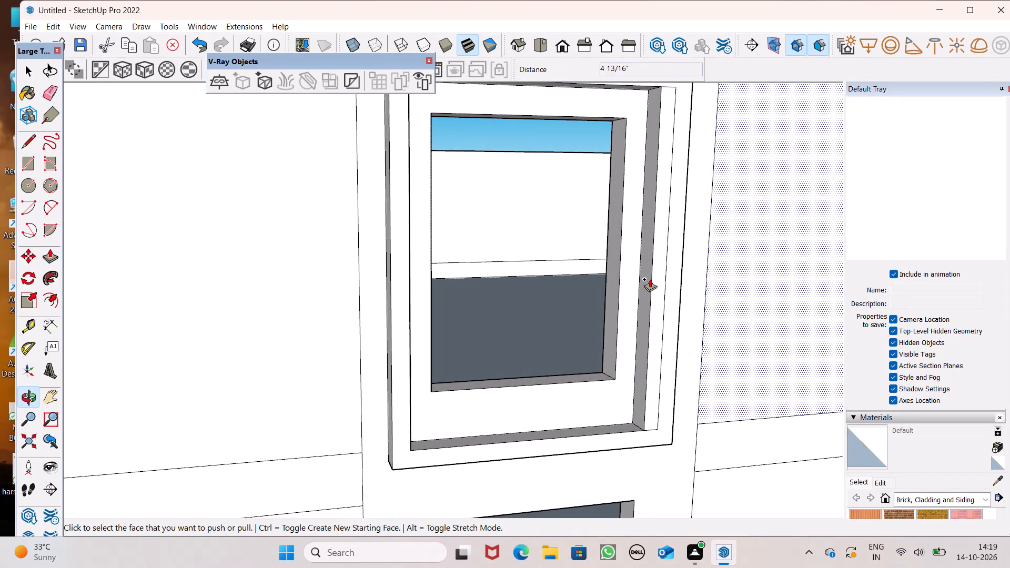
pyautogui.hotkey('ctrl', 'z')
pyautogui.moveTo(659, 270); pyautogui.dragTo(654, 273)
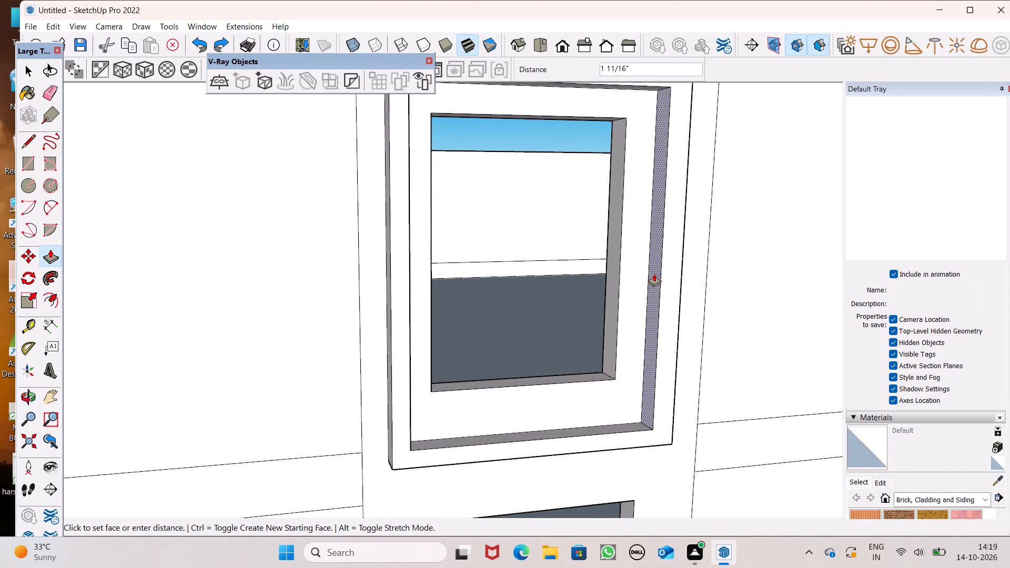
pyautogui.moveTo(654, 273); pyautogui.dragTo(635, 277)
pyautogui.moveTo(633, 274); pyautogui.dragTo(639, 275)
pyautogui.moveTo(645, 238); pyautogui.dragTo(515, 283, button='middle')
pyautogui.scroll(-6, 470, 311)
pyautogui.moveTo(531, 284); pyautogui.dragTo(576, 204, button='middle')
pyautogui.scroll(9, 526, 138)
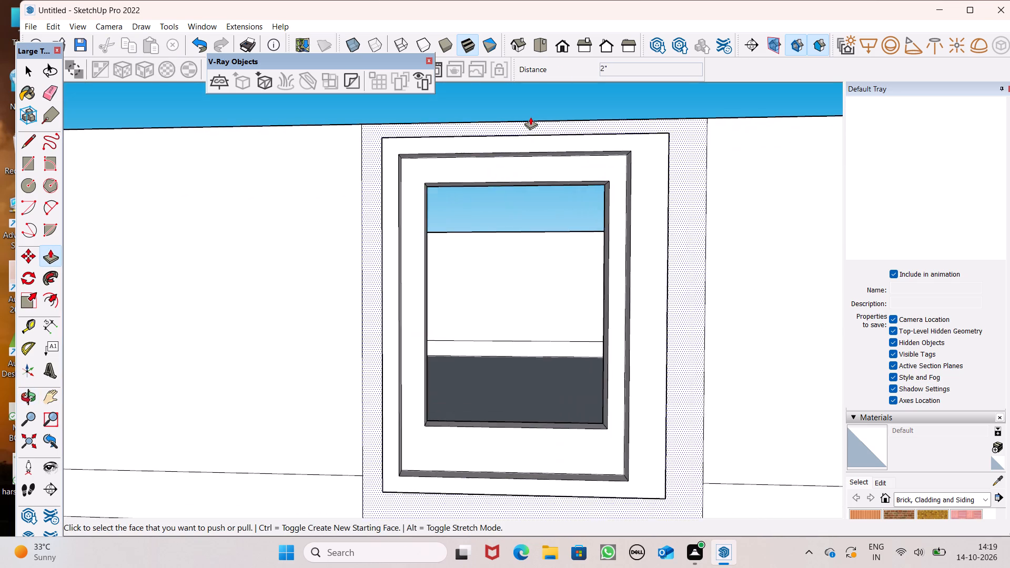
pyautogui.press('space')
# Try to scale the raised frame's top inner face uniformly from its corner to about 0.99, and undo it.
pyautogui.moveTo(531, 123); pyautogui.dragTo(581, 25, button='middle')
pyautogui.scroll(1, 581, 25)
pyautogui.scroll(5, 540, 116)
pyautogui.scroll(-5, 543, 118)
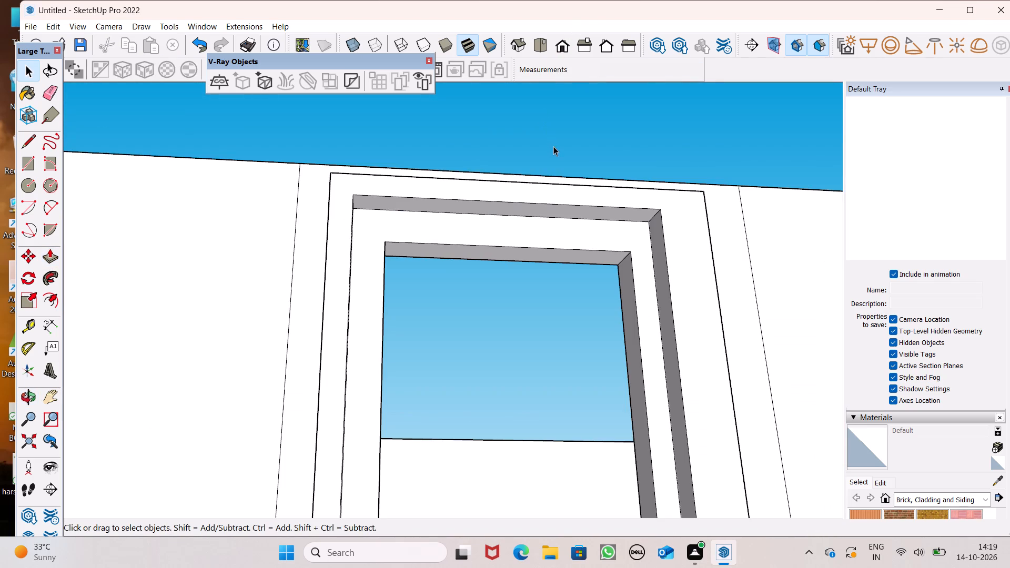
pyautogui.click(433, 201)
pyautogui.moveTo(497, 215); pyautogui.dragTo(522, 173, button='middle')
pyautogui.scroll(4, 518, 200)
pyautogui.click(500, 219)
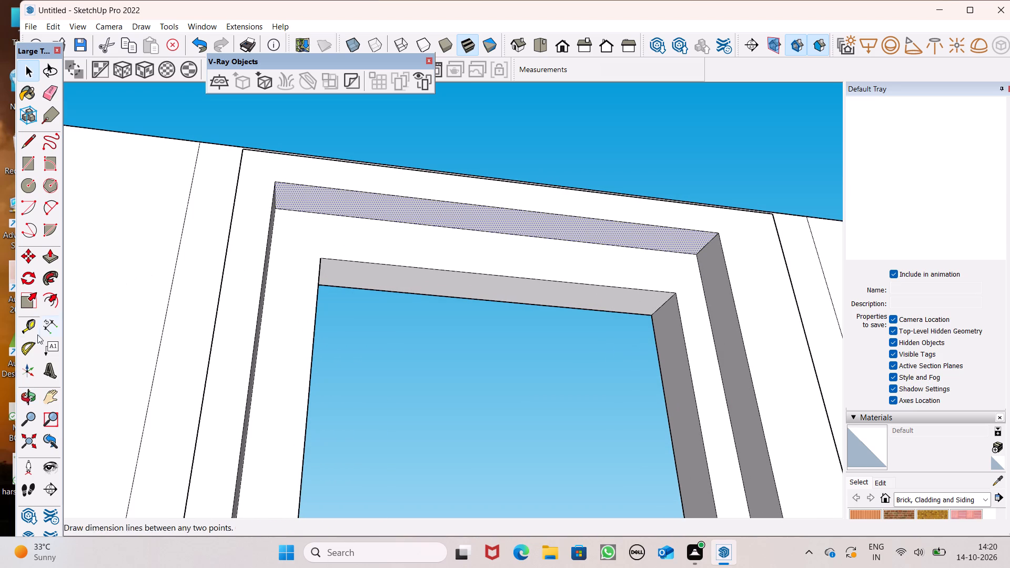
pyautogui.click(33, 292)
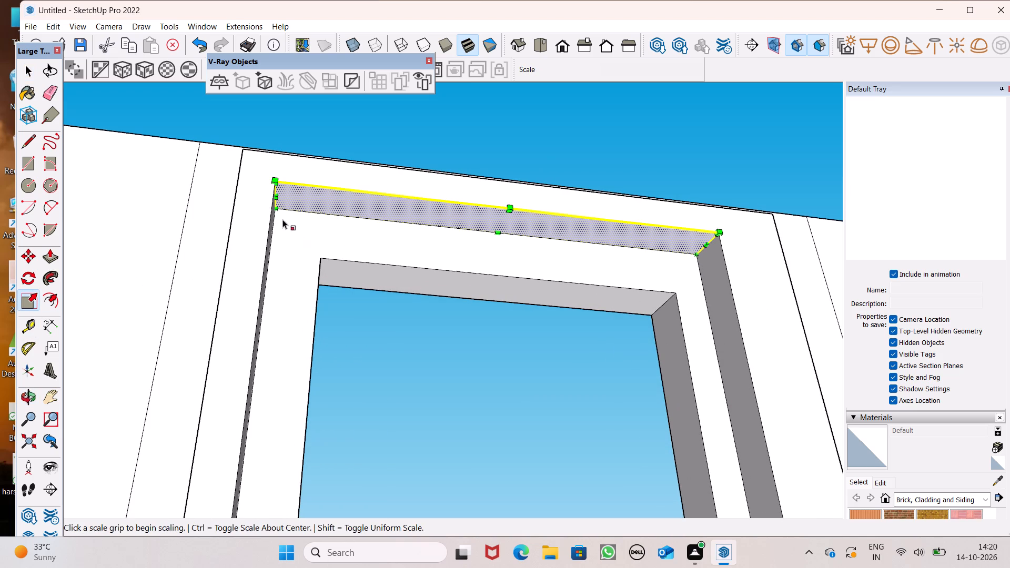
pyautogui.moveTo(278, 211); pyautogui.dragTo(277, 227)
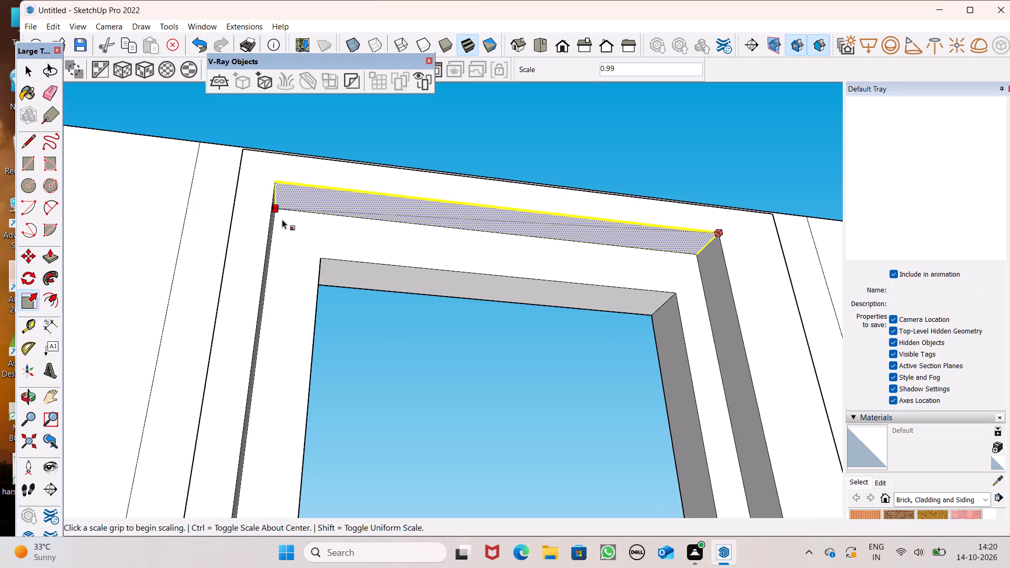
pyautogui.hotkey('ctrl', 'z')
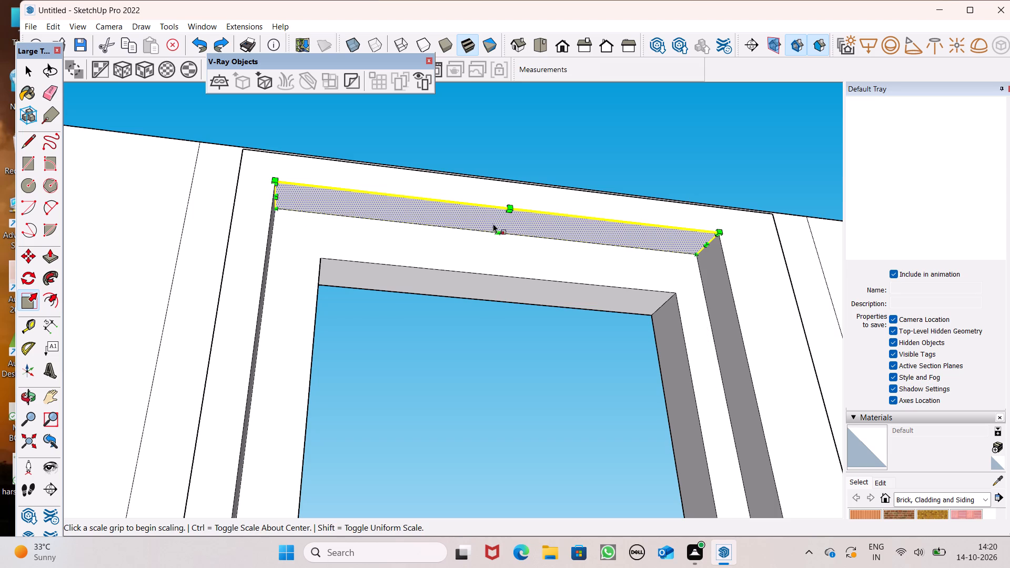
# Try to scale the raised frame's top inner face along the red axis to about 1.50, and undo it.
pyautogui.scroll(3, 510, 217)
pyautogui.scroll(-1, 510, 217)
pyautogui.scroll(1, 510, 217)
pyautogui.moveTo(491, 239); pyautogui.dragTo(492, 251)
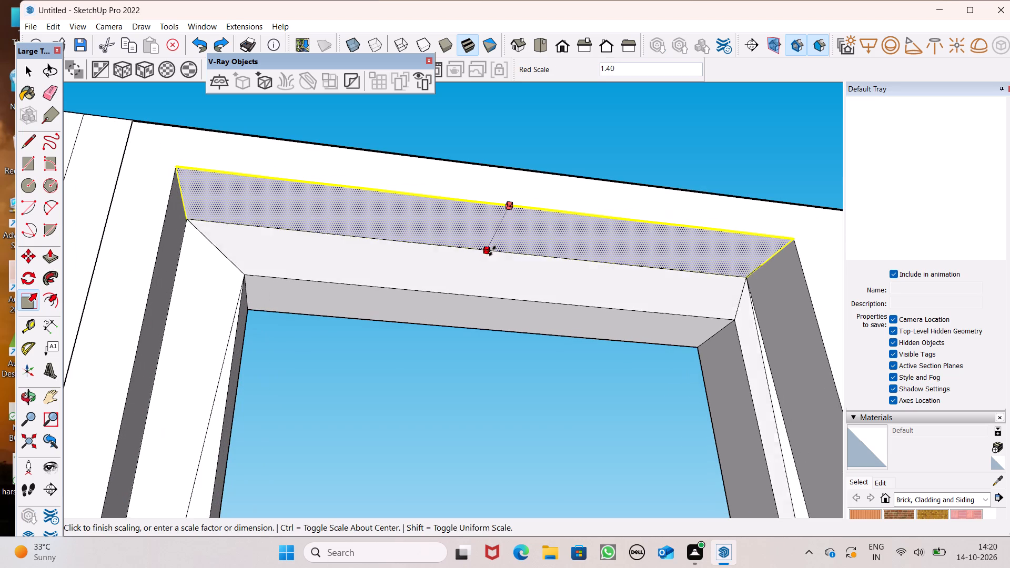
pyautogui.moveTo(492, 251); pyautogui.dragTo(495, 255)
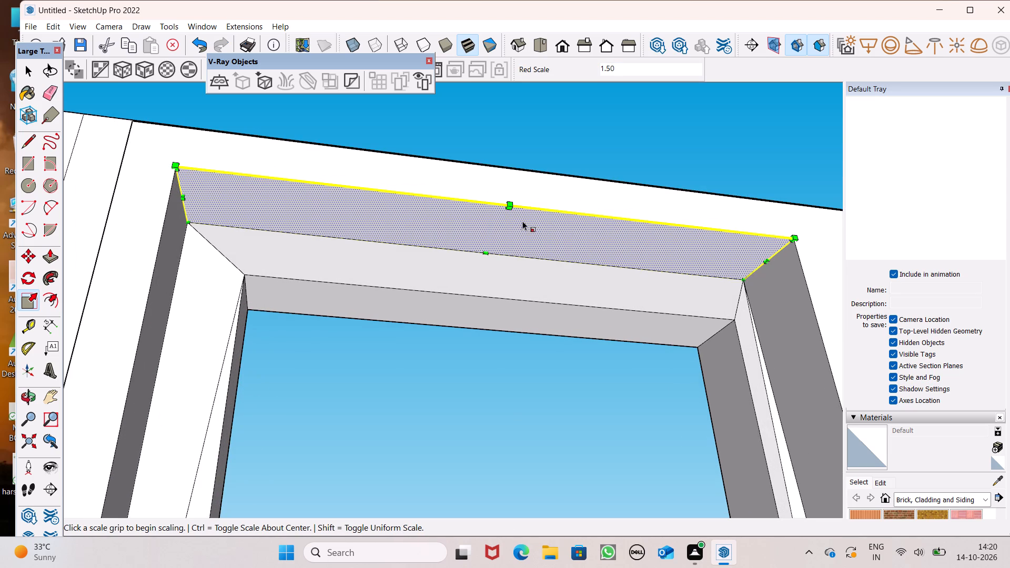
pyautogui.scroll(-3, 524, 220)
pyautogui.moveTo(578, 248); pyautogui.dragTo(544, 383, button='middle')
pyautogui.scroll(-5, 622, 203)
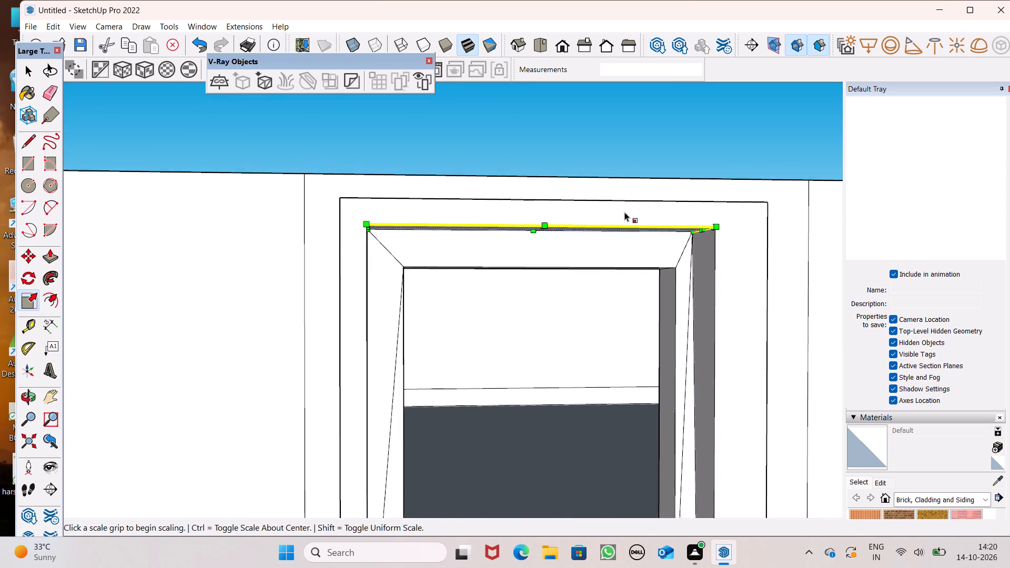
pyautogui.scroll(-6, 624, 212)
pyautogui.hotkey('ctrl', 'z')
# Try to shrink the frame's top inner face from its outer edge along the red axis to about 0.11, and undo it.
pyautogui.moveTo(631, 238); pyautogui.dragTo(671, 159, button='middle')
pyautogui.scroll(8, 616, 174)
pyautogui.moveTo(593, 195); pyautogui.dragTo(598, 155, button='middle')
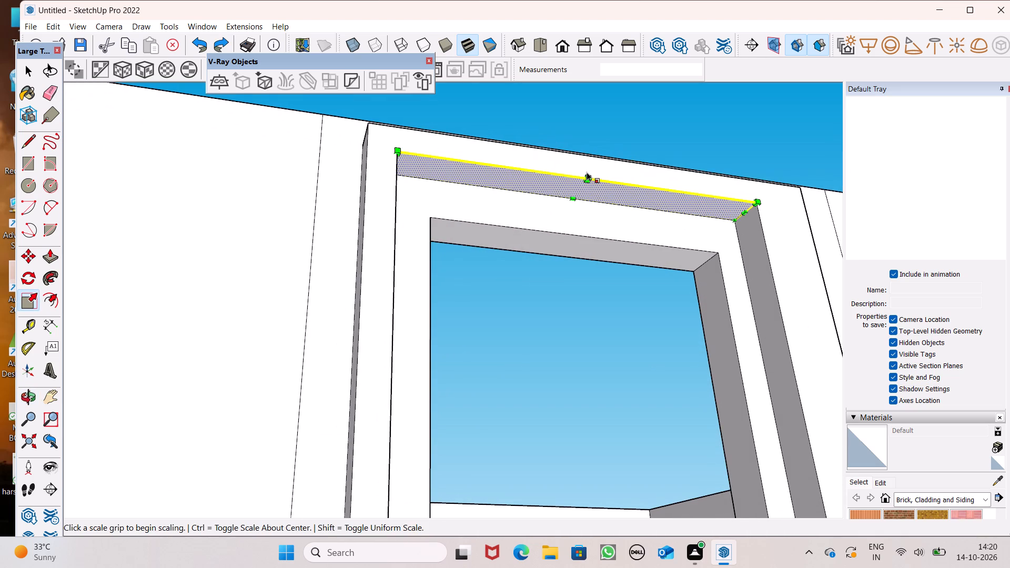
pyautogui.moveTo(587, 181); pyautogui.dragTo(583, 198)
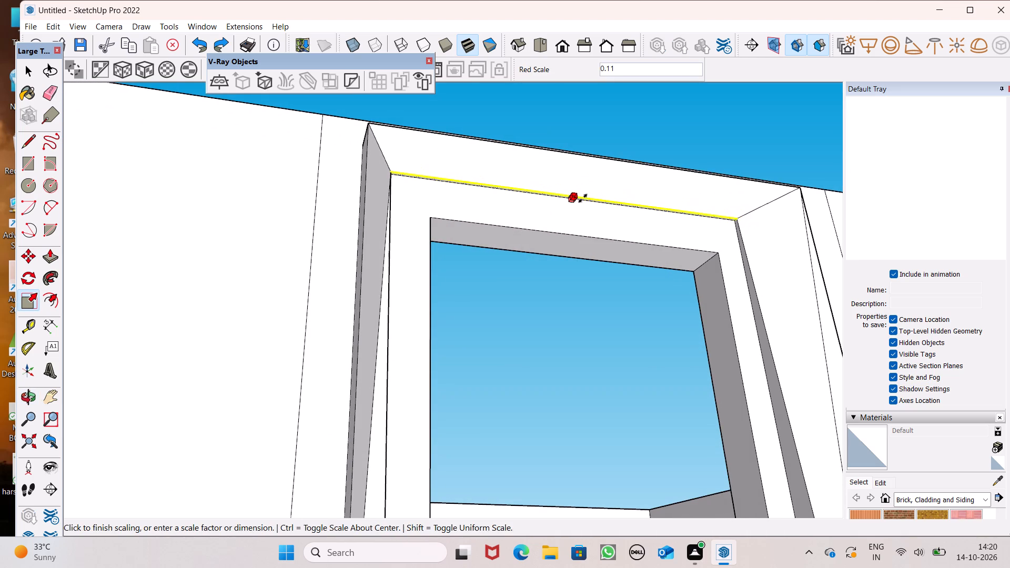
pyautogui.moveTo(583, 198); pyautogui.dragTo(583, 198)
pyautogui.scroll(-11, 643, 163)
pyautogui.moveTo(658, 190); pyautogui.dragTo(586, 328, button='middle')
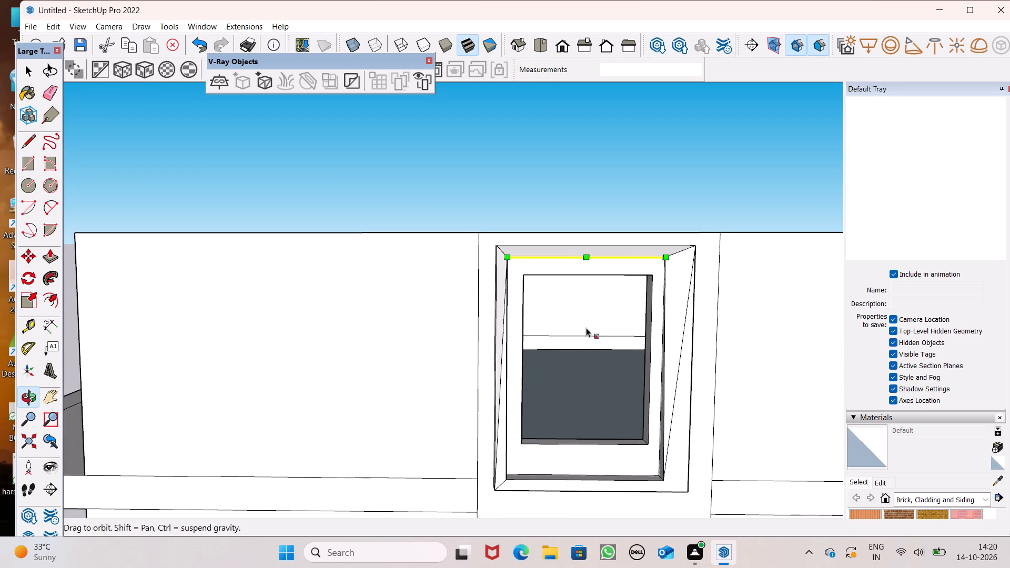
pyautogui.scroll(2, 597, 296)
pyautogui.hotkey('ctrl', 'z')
# Examine the top-storey window's raised frame and the side wall's openings below it from several angles.
pyautogui.moveTo(648, 272); pyautogui.dragTo(618, 289, button='middle')
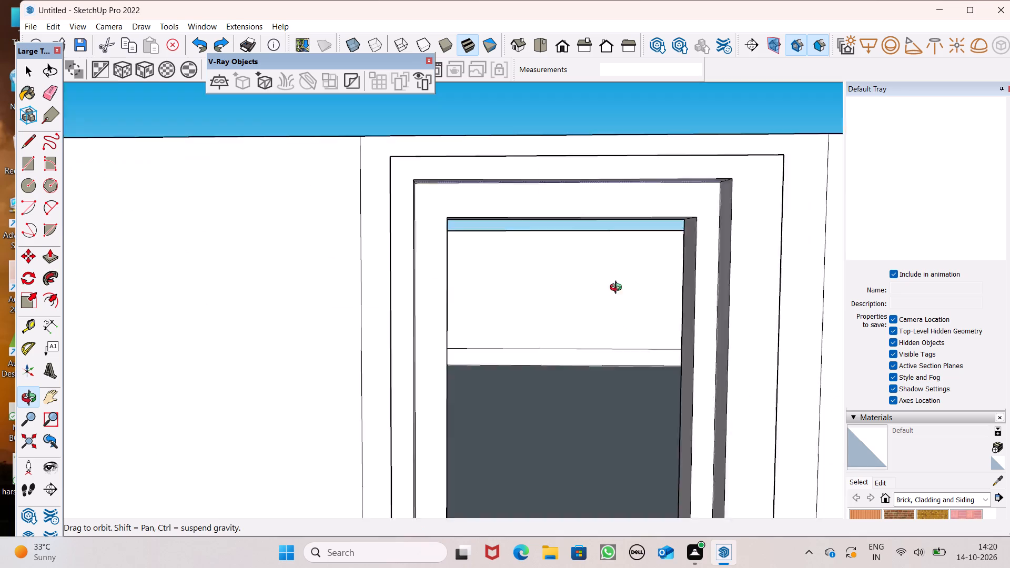
pyautogui.moveTo(618, 289); pyautogui.dragTo(570, 317, button='middle')
pyautogui.scroll(-3, 565, 279)
pyautogui.moveTo(568, 306); pyautogui.dragTo(650, 245, button='middle')
pyautogui.scroll(1, 543, 237)
pyautogui.scroll(-1, 543, 237)
pyautogui.scroll(3, 543, 237)
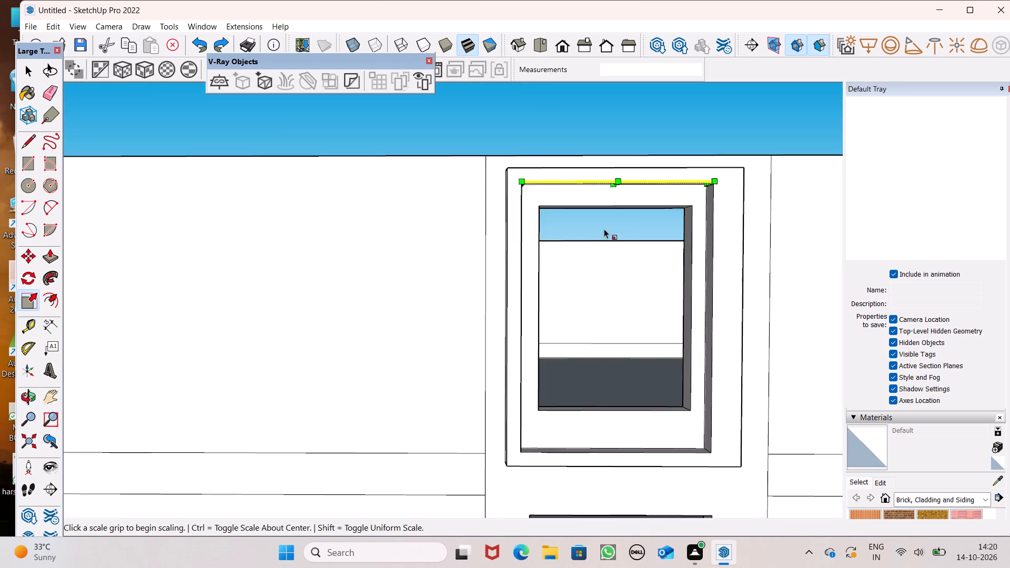
pyautogui.scroll(3, 614, 224)
pyautogui.moveTo(615, 224); pyautogui.dragTo(621, 189, button='middle')
pyautogui.scroll(-3, 622, 205)
pyautogui.scroll(1, 629, 229)
pyautogui.scroll(-1, 629, 229)
pyautogui.scroll(1, 629, 229)
pyautogui.scroll(-3, 629, 229)
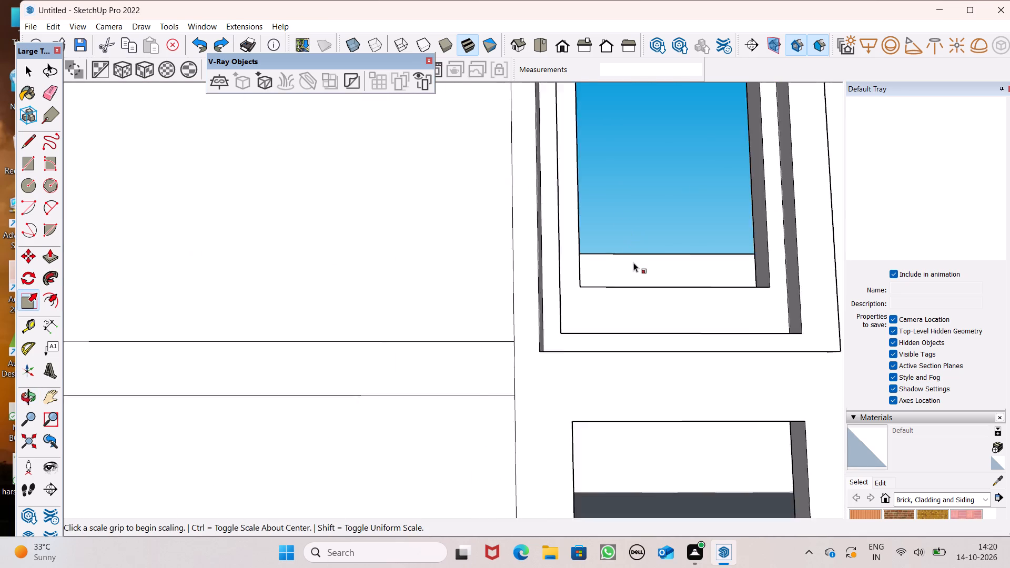
pyautogui.scroll(-2, 633, 262)
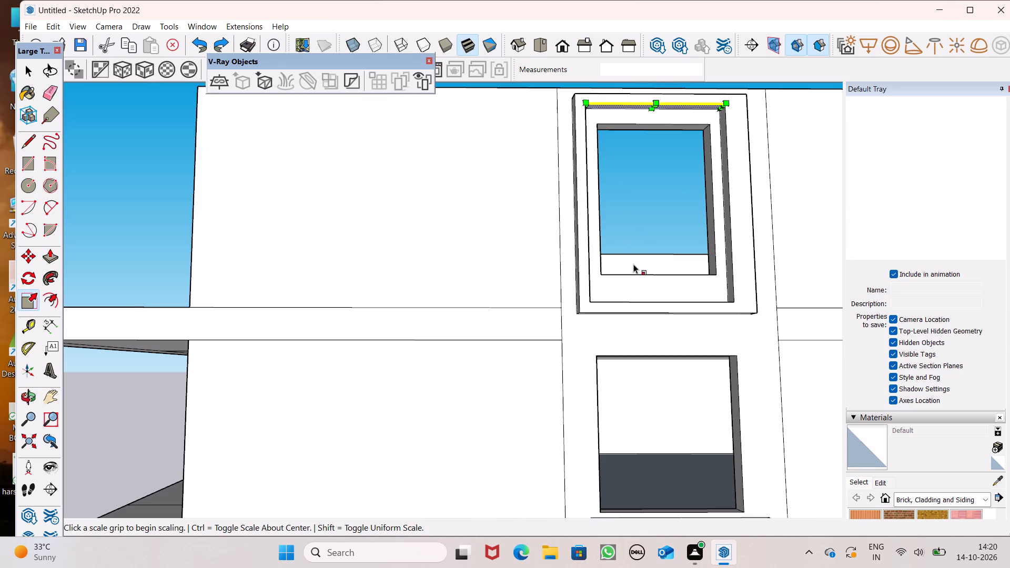
pyautogui.scroll(-2, 633, 264)
pyautogui.moveTo(647, 247); pyautogui.dragTo(664, 211, button='middle')
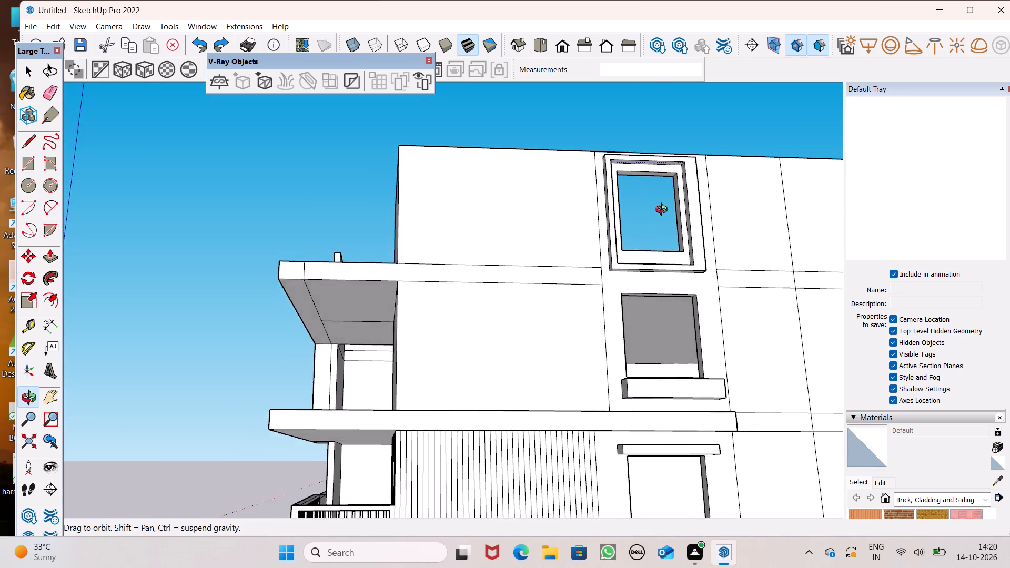
pyautogui.moveTo(664, 211); pyautogui.dragTo(665, 201, button='middle')
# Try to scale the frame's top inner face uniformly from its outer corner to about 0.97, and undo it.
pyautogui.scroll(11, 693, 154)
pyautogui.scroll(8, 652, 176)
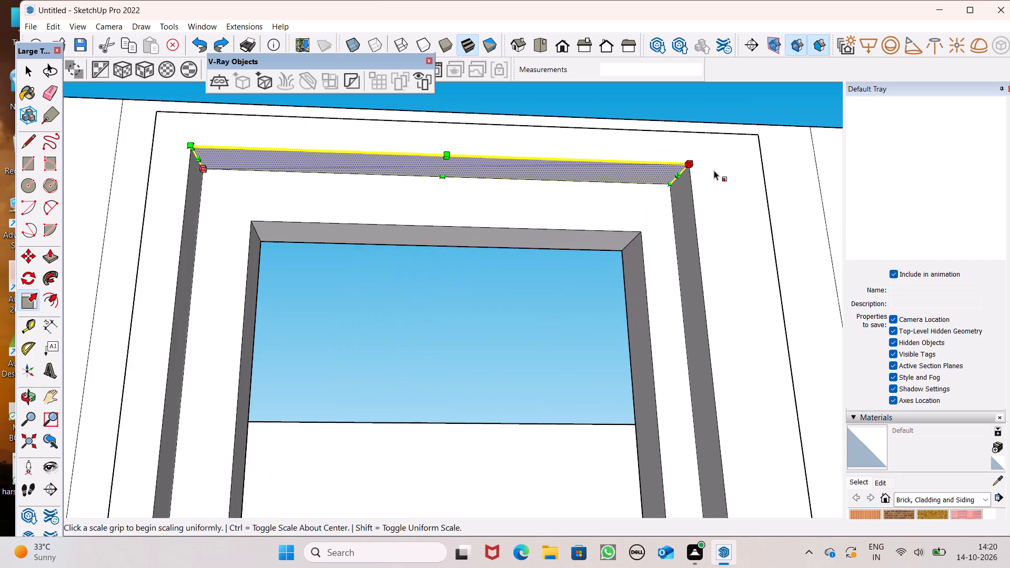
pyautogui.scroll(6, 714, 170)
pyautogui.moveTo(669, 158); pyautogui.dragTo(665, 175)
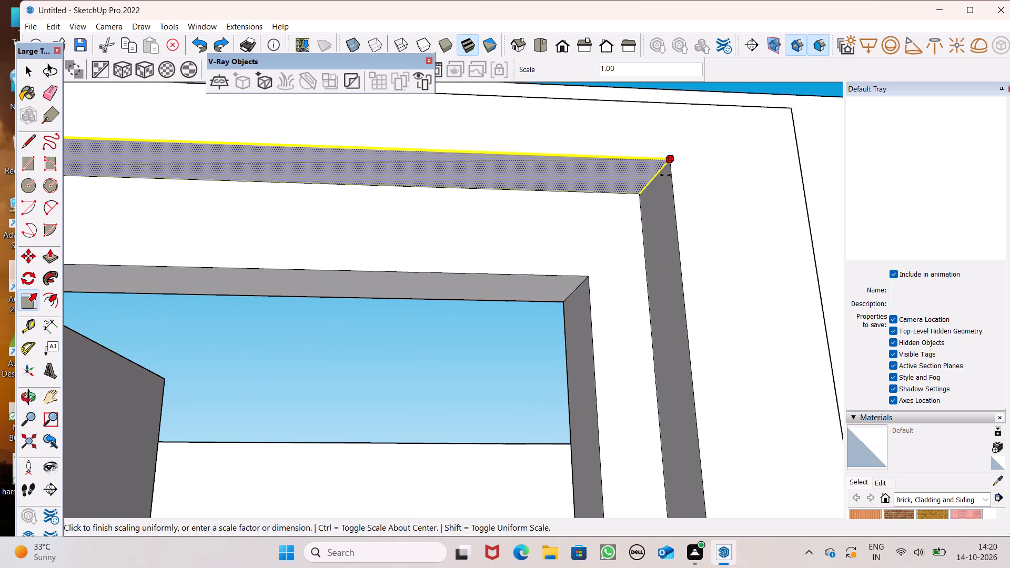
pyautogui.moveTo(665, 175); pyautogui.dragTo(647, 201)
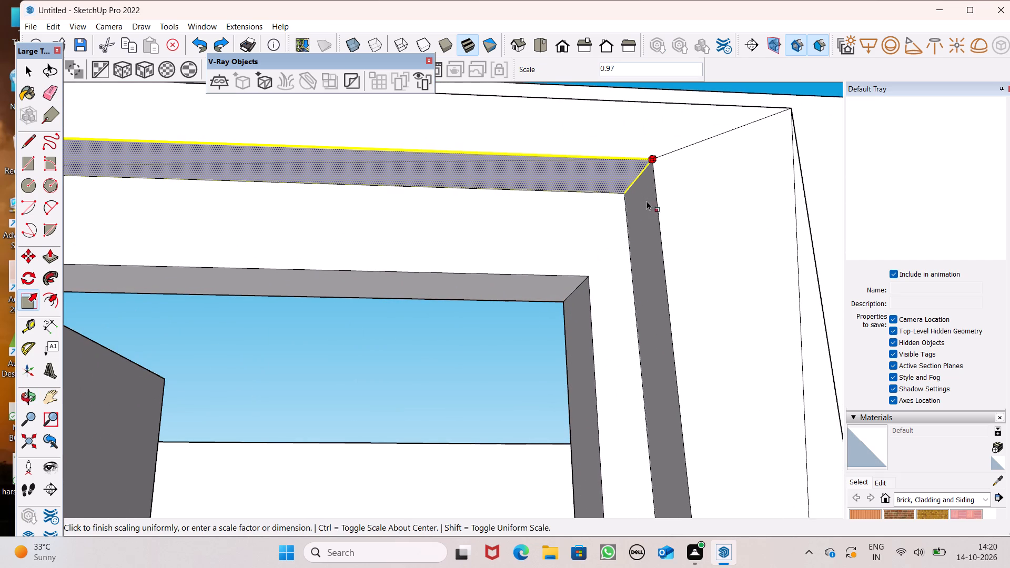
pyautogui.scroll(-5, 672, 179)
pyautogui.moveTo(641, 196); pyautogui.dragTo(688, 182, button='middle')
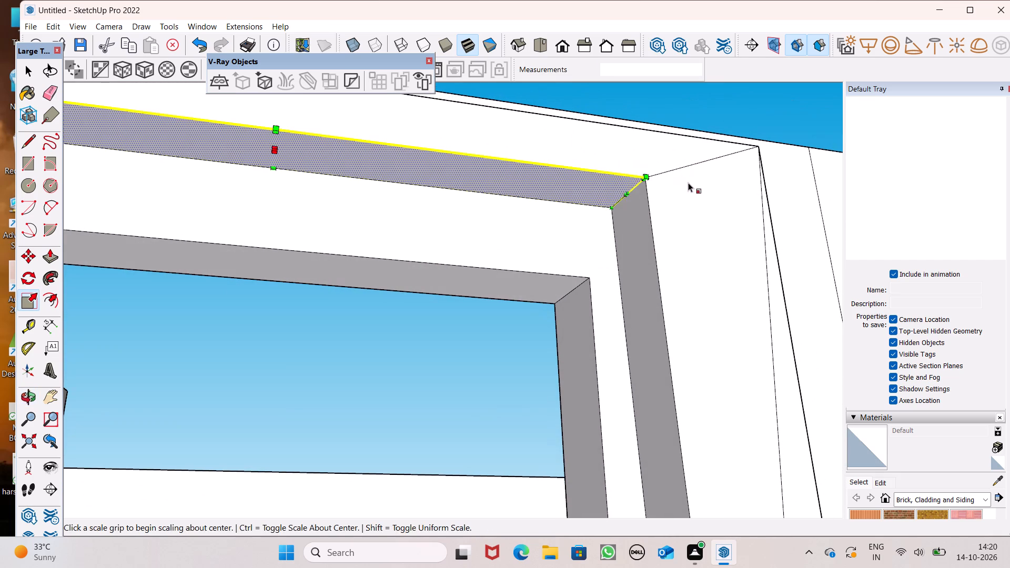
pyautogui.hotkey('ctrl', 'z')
# Scale the raised frame's top inner face along the green axis to about 1.02.
pyautogui.moveTo(646, 195); pyautogui.dragTo(639, 212)
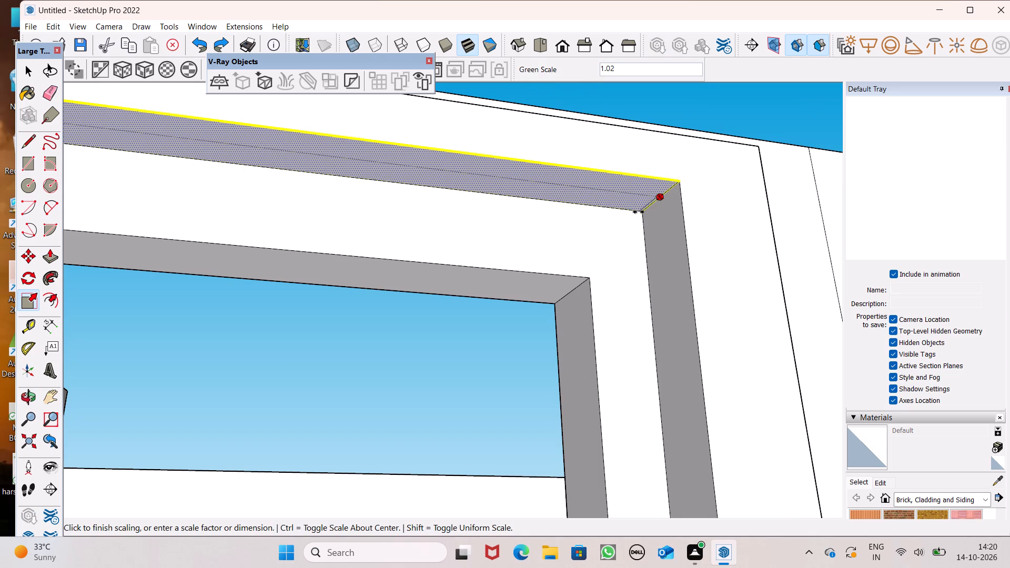
pyautogui.moveTo(639, 212); pyautogui.dragTo(638, 212)
pyautogui.press('space')
pyautogui.press('space')
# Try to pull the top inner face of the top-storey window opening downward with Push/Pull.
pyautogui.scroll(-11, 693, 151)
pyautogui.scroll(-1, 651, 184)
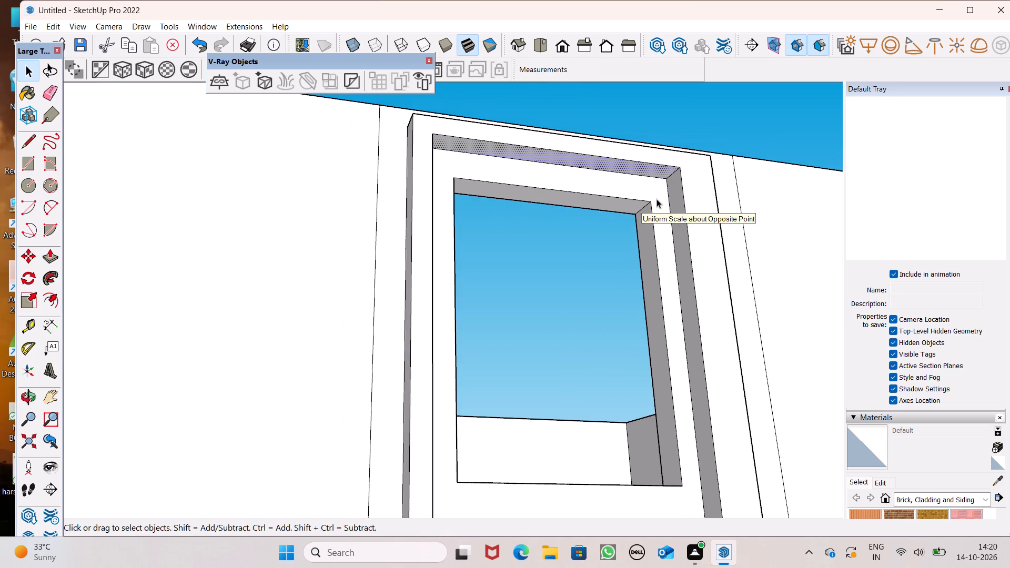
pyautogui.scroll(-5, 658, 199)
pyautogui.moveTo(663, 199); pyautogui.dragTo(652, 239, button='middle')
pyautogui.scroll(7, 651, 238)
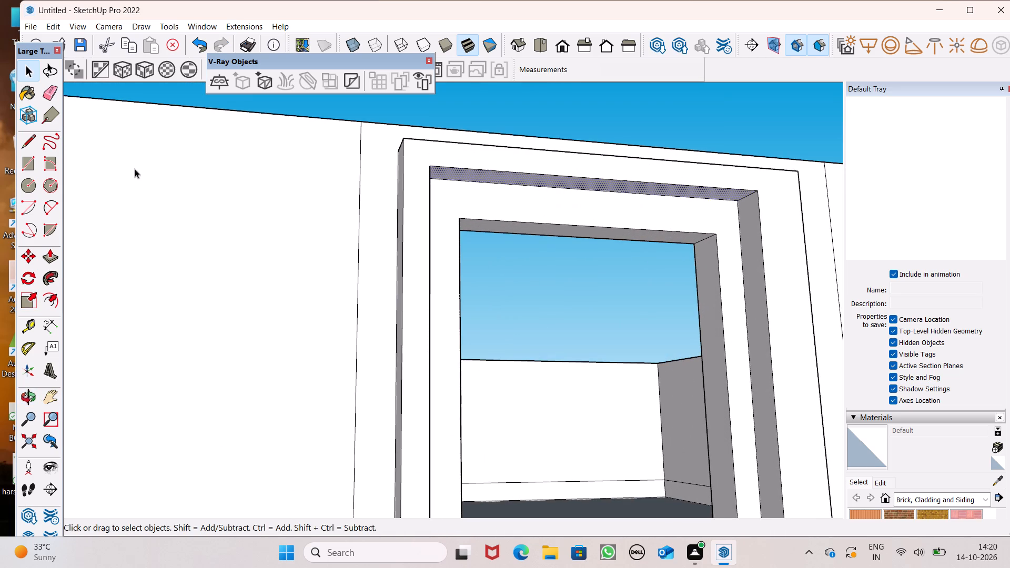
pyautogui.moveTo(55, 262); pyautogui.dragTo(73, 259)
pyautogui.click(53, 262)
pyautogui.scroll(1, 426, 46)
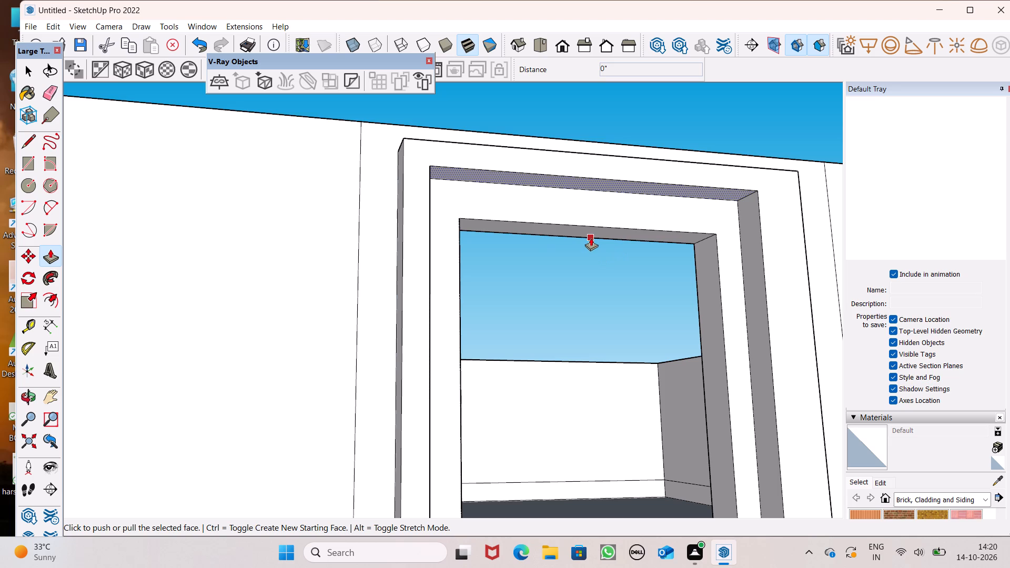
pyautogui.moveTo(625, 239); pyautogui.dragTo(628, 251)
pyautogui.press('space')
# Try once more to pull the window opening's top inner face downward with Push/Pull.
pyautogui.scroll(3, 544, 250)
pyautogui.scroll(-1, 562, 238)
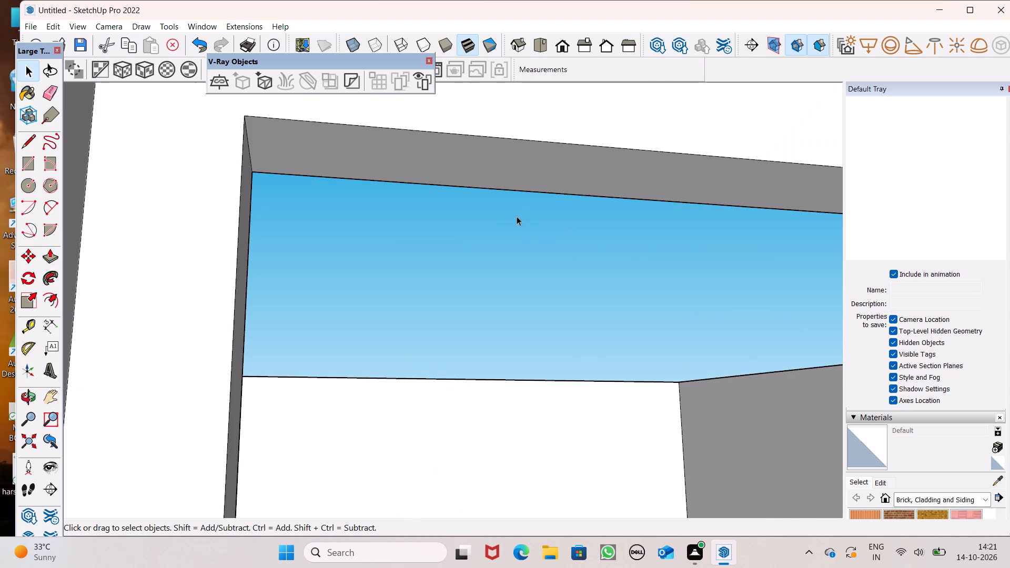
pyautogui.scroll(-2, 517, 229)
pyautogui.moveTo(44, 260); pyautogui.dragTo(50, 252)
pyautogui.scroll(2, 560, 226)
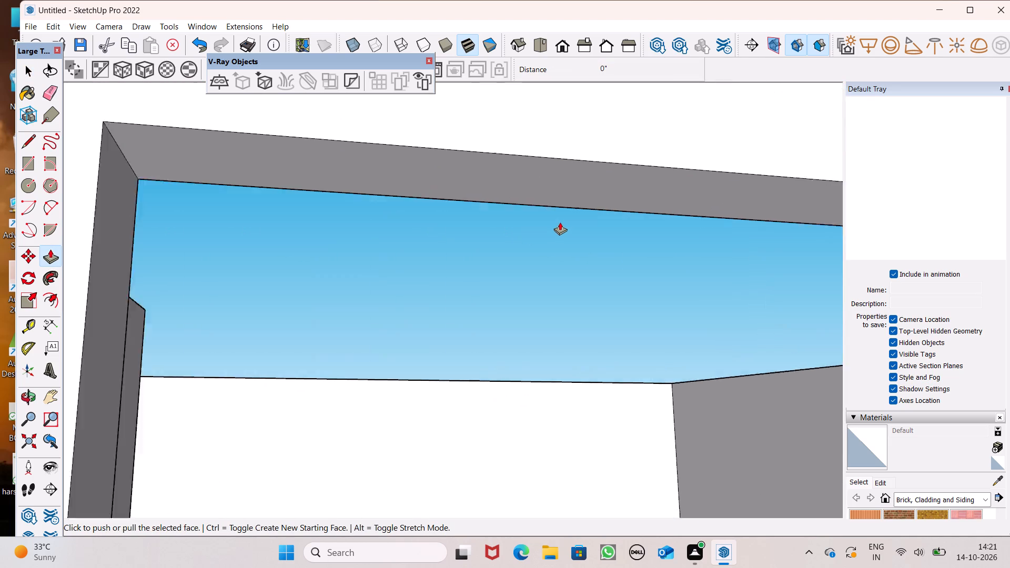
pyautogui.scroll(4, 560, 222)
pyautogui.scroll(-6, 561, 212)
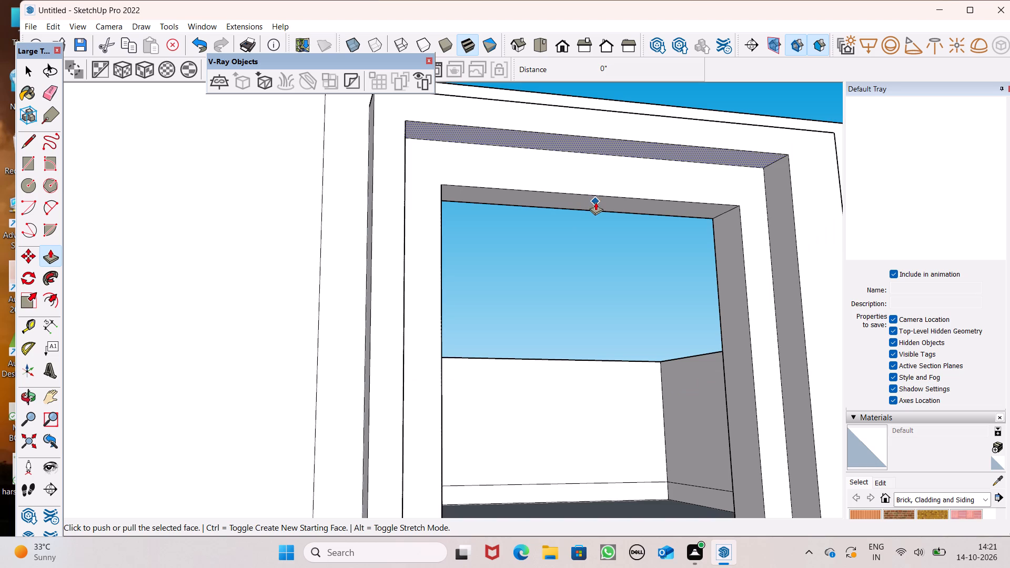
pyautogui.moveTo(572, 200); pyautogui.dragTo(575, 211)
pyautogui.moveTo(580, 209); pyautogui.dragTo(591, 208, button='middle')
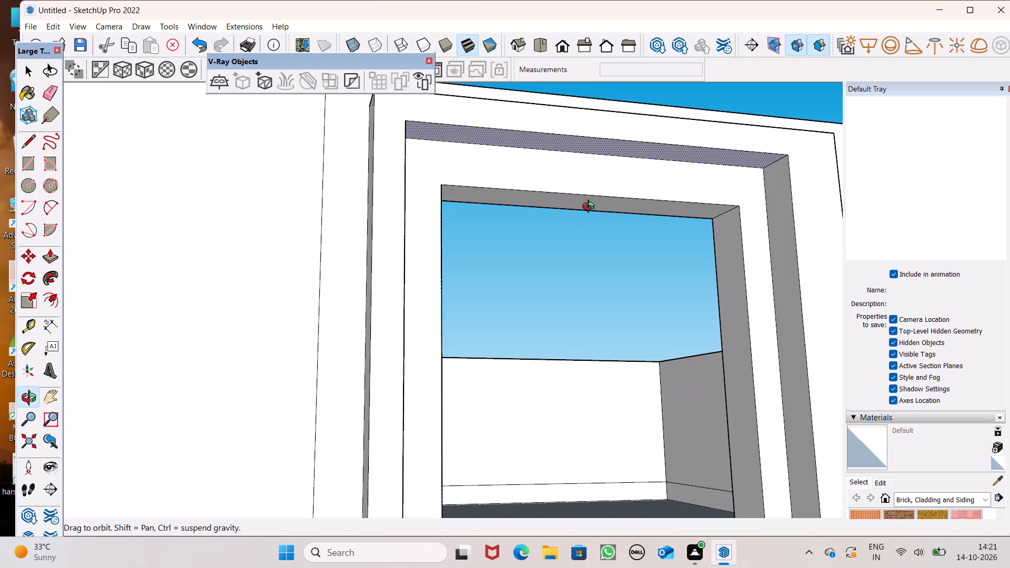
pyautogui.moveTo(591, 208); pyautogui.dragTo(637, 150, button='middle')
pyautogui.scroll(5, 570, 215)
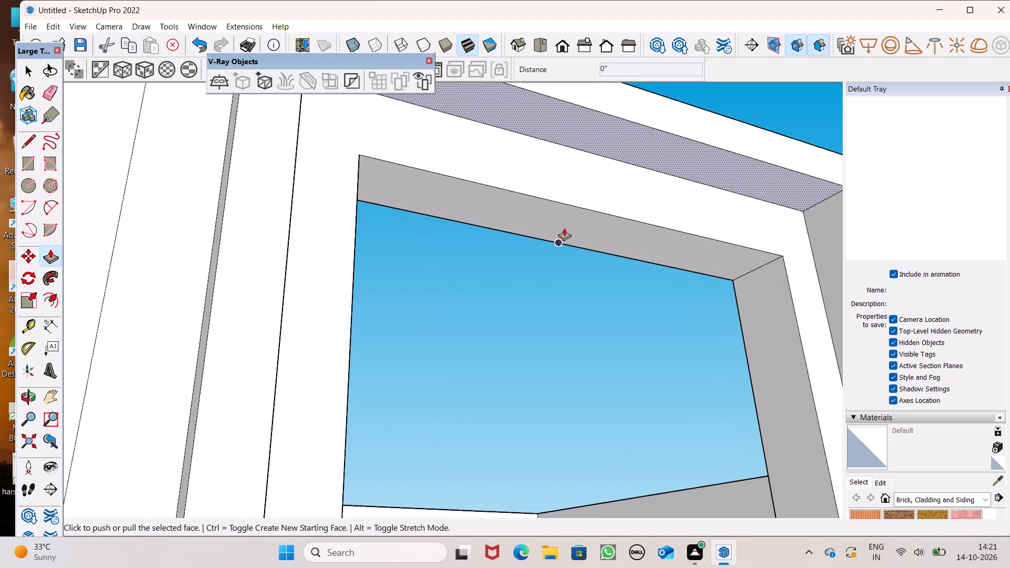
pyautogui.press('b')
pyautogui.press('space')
# Pull the top inner face of the top-storey window opening down about 5 11/16" with Push/Pull.
pyautogui.press('space')
pyautogui.click(533, 227)
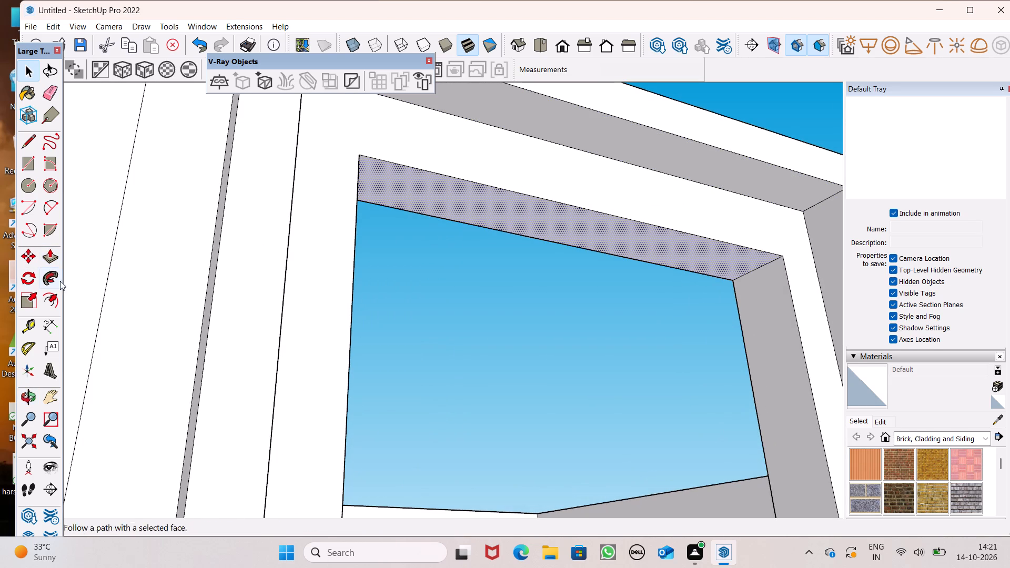
pyautogui.click(49, 254)
pyautogui.moveTo(436, 202); pyautogui.dragTo(439, 225)
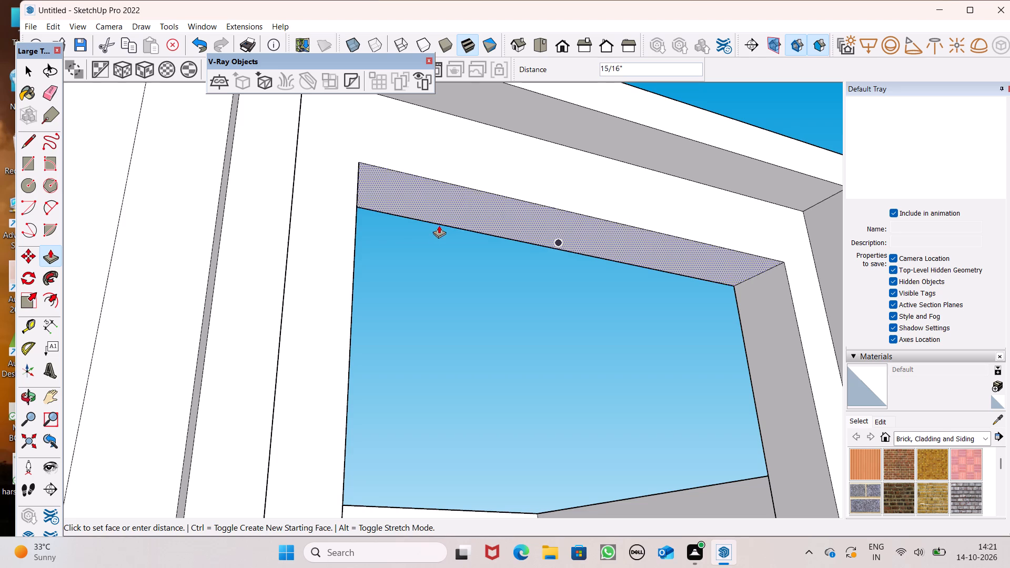
pyautogui.moveTo(439, 225); pyautogui.dragTo(439, 258)
# Pull the window opening's top inner face slightly further down with Push/Pull and clear the selection.
pyautogui.scroll(-11, 594, 182)
pyautogui.scroll(1, 606, 201)
pyautogui.moveTo(609, 209); pyautogui.dragTo(615, 269, button='middle')
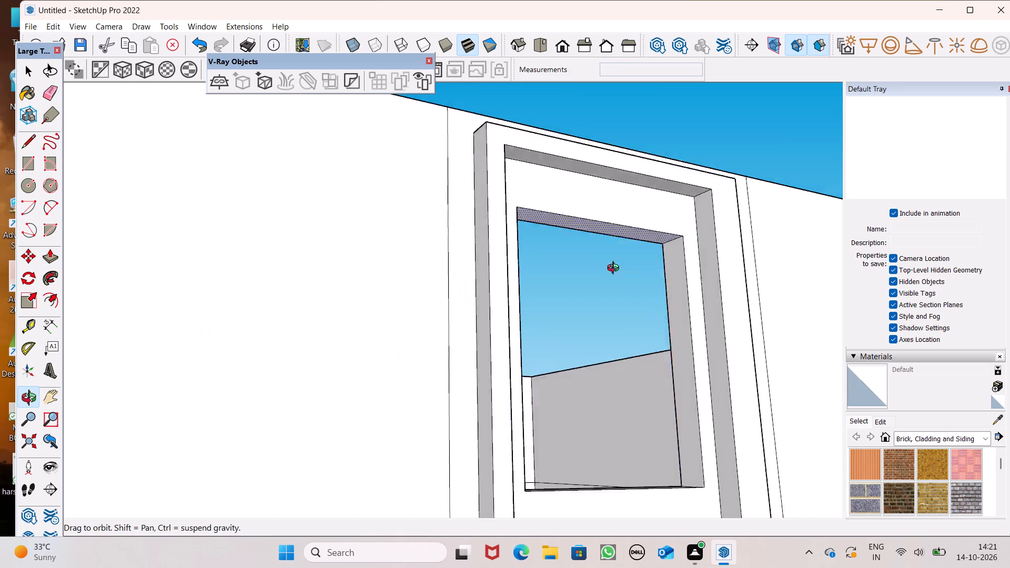
pyautogui.moveTo(615, 269); pyautogui.dragTo(570, 316, button='middle')
pyautogui.moveTo(575, 262); pyautogui.dragTo(577, 257, button='middle')
pyautogui.scroll(-3, 584, 266)
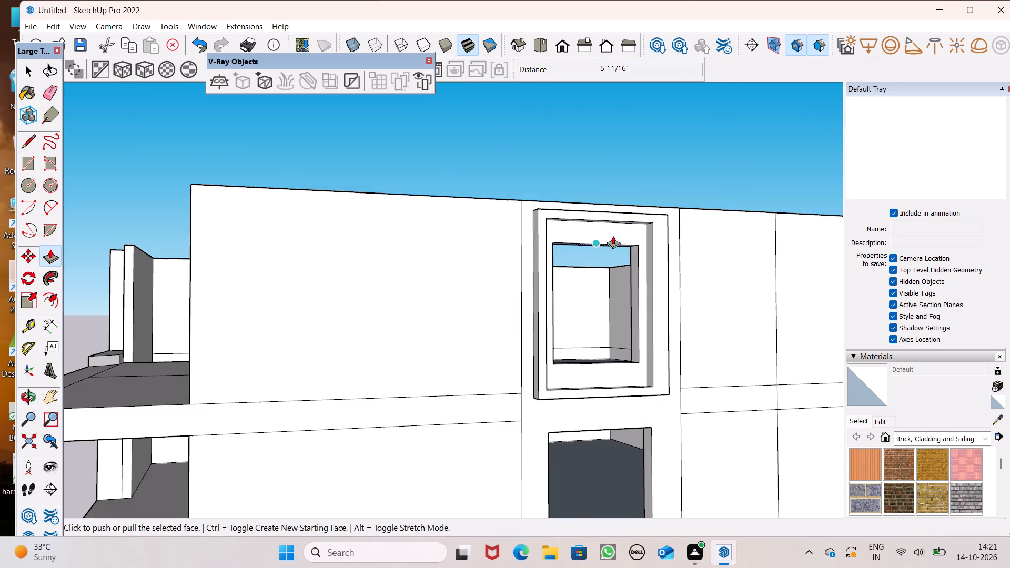
pyautogui.moveTo(617, 229); pyautogui.dragTo(644, 174, button='middle')
pyautogui.scroll(8, 611, 182)
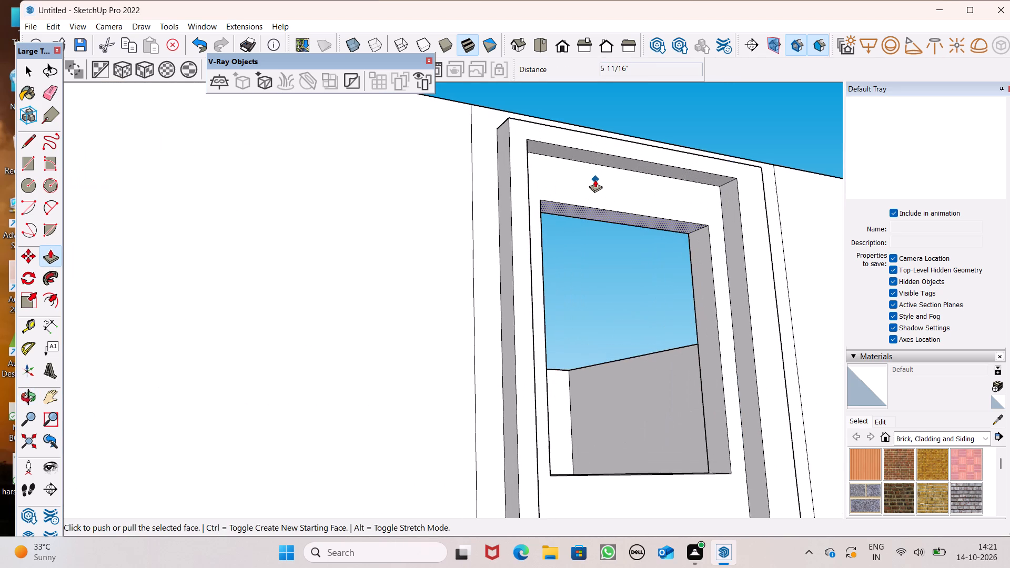
pyautogui.moveTo(577, 211); pyautogui.dragTo(590, 218)
pyautogui.moveTo(624, 164); pyautogui.dragTo(622, 174)
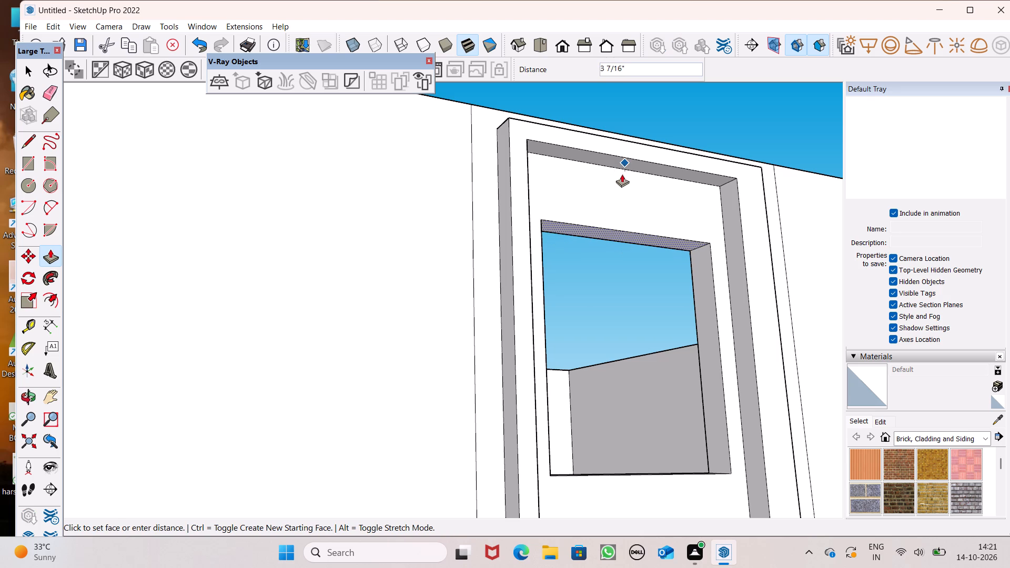
pyautogui.moveTo(622, 174); pyautogui.dragTo(622, 171)
pyautogui.press('space')
pyautogui.click(686, 119)
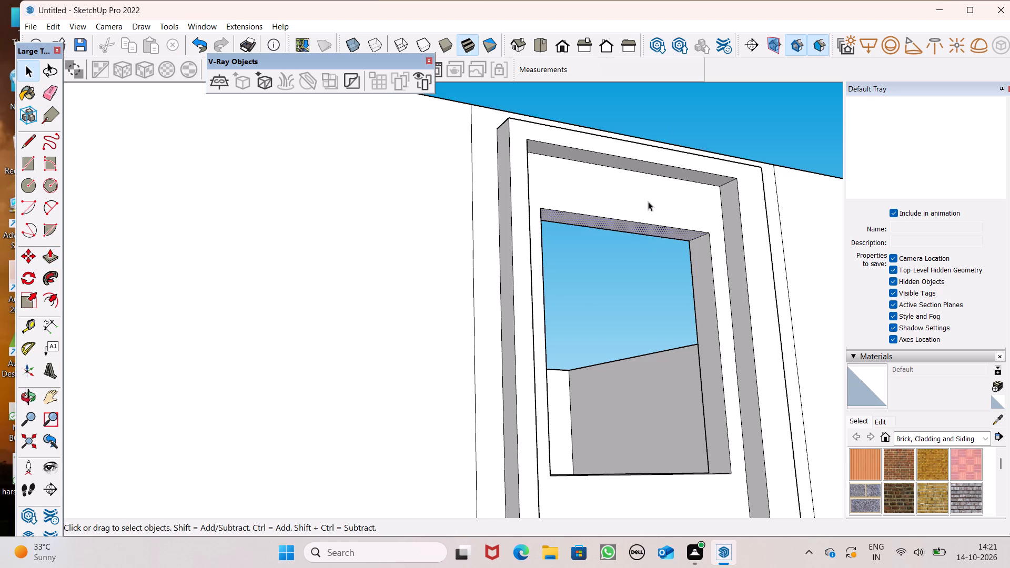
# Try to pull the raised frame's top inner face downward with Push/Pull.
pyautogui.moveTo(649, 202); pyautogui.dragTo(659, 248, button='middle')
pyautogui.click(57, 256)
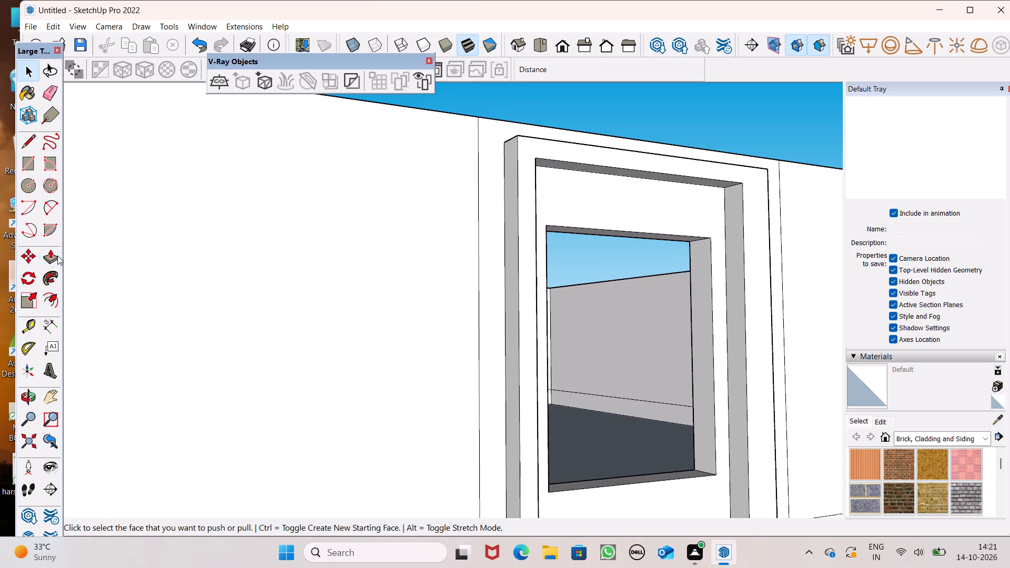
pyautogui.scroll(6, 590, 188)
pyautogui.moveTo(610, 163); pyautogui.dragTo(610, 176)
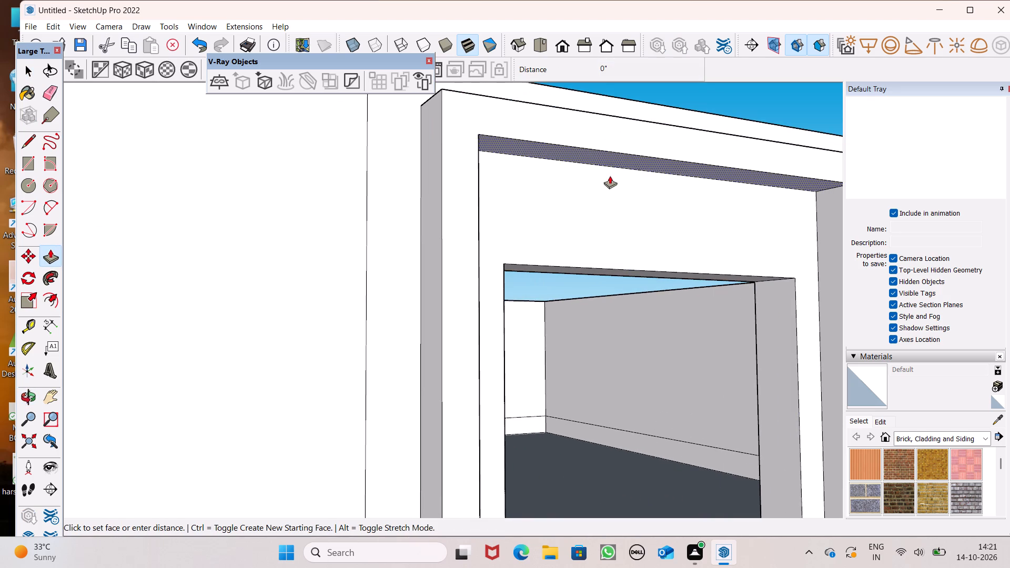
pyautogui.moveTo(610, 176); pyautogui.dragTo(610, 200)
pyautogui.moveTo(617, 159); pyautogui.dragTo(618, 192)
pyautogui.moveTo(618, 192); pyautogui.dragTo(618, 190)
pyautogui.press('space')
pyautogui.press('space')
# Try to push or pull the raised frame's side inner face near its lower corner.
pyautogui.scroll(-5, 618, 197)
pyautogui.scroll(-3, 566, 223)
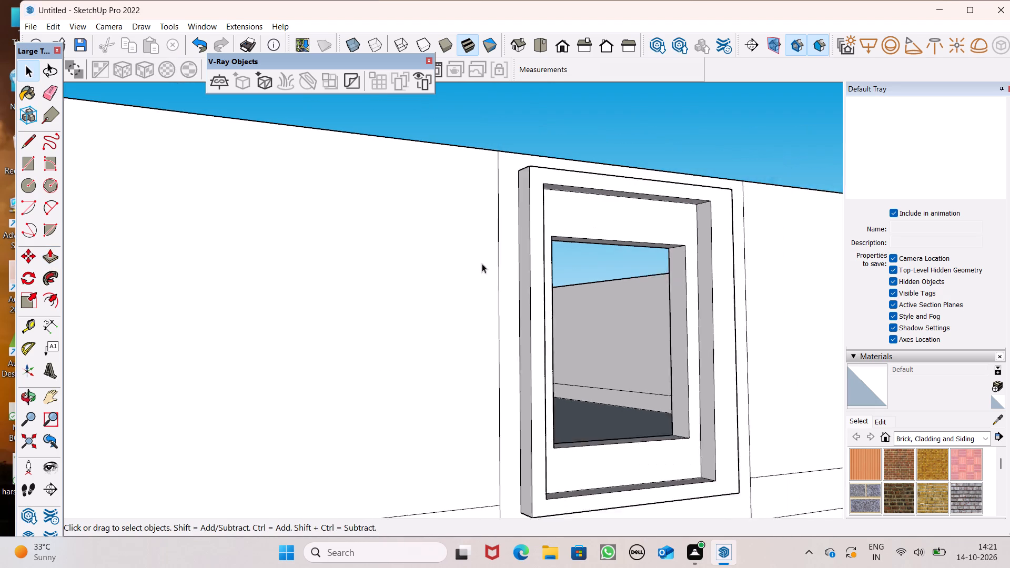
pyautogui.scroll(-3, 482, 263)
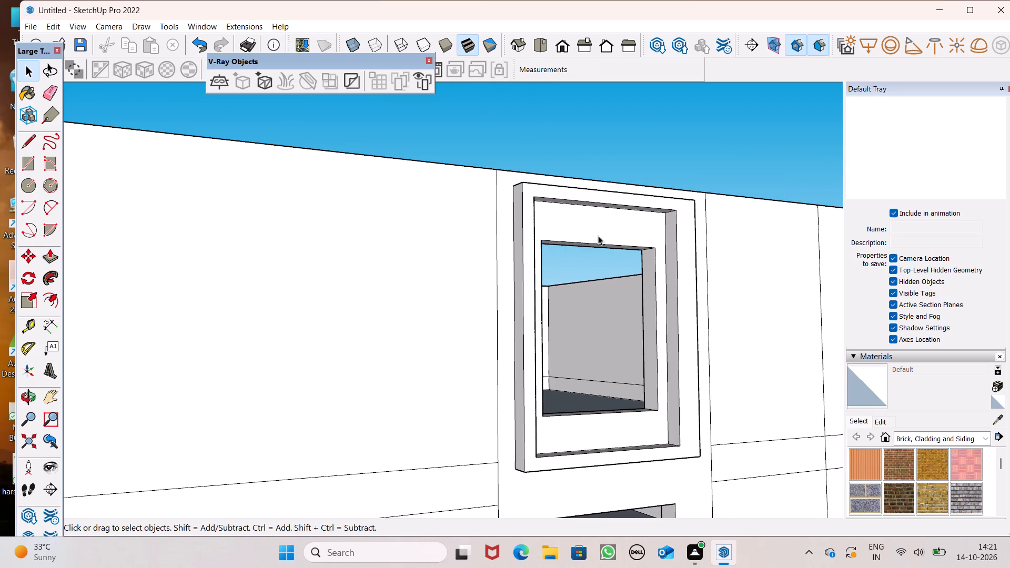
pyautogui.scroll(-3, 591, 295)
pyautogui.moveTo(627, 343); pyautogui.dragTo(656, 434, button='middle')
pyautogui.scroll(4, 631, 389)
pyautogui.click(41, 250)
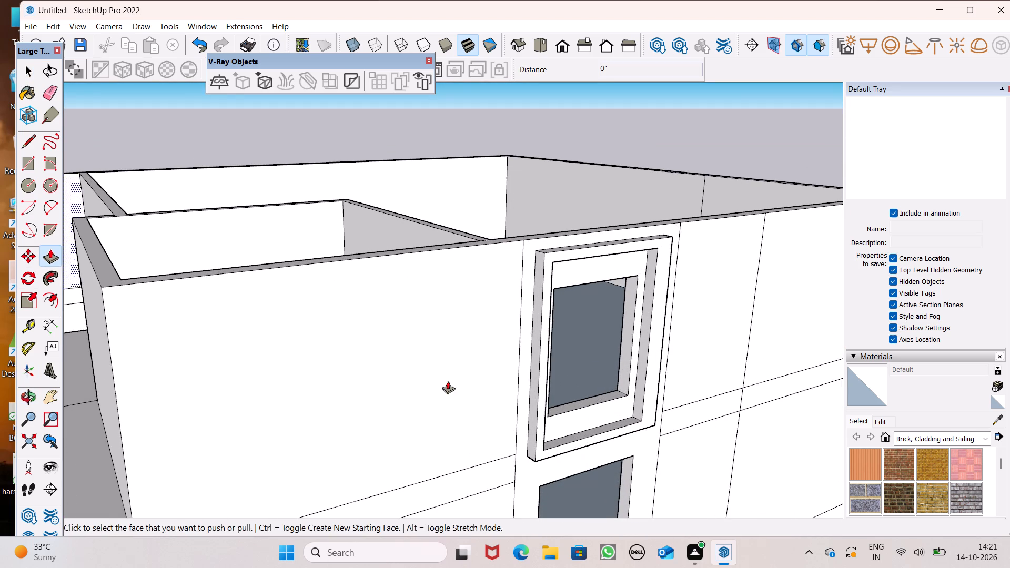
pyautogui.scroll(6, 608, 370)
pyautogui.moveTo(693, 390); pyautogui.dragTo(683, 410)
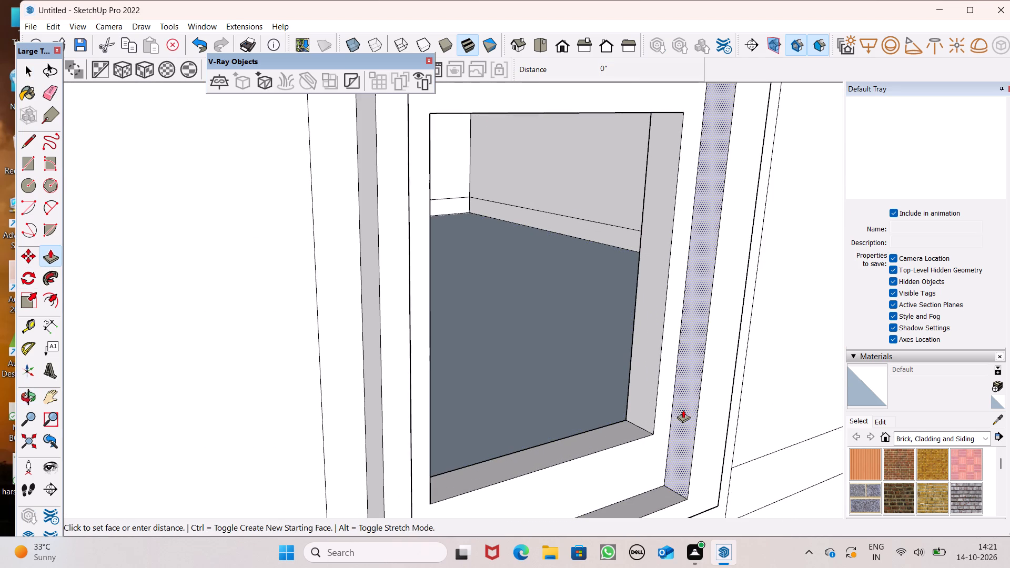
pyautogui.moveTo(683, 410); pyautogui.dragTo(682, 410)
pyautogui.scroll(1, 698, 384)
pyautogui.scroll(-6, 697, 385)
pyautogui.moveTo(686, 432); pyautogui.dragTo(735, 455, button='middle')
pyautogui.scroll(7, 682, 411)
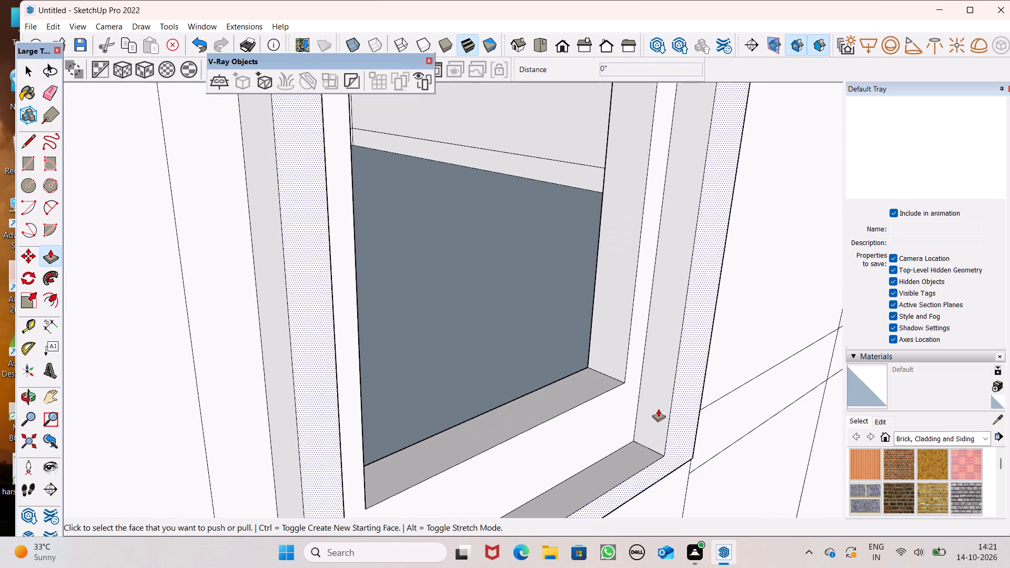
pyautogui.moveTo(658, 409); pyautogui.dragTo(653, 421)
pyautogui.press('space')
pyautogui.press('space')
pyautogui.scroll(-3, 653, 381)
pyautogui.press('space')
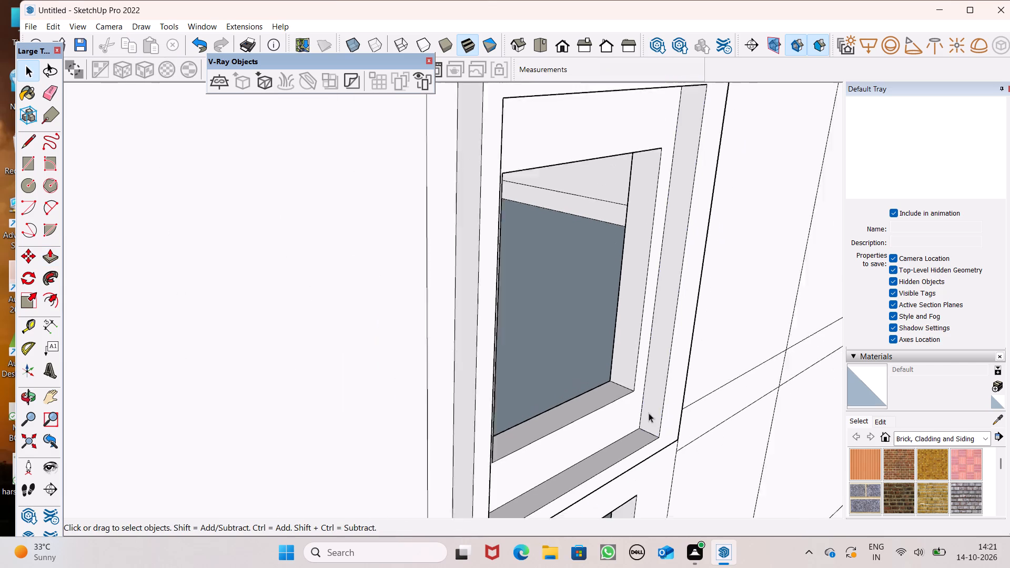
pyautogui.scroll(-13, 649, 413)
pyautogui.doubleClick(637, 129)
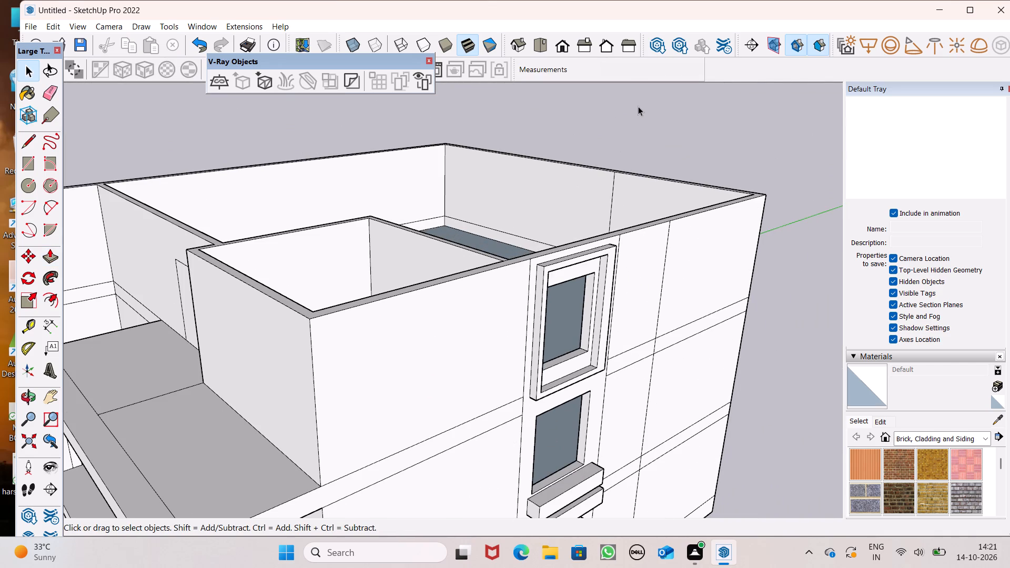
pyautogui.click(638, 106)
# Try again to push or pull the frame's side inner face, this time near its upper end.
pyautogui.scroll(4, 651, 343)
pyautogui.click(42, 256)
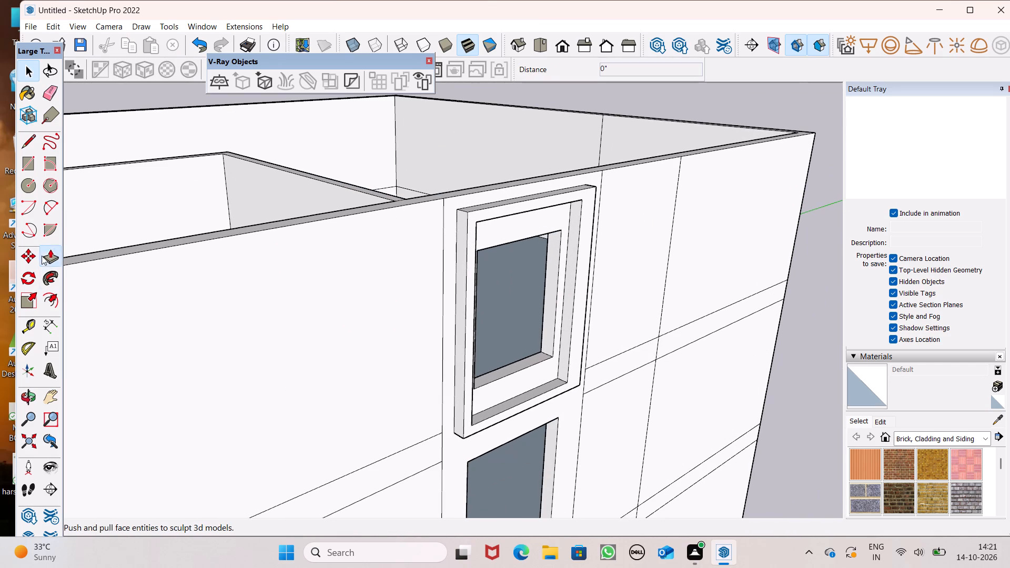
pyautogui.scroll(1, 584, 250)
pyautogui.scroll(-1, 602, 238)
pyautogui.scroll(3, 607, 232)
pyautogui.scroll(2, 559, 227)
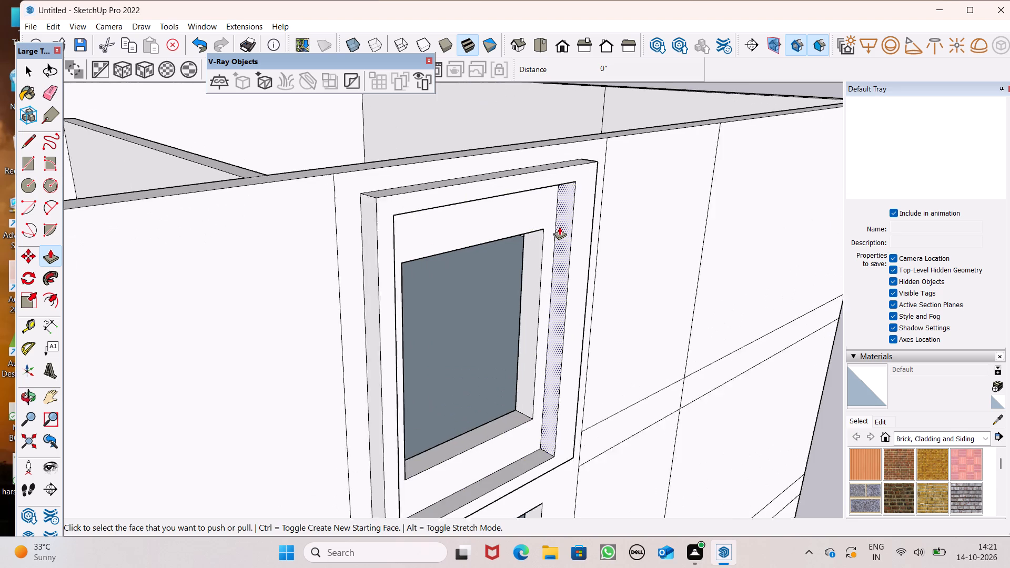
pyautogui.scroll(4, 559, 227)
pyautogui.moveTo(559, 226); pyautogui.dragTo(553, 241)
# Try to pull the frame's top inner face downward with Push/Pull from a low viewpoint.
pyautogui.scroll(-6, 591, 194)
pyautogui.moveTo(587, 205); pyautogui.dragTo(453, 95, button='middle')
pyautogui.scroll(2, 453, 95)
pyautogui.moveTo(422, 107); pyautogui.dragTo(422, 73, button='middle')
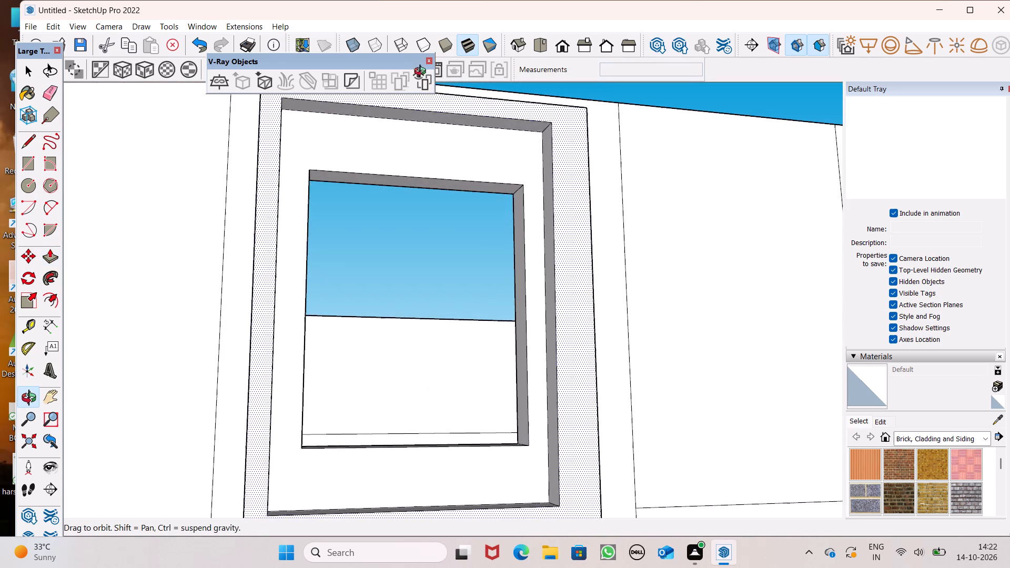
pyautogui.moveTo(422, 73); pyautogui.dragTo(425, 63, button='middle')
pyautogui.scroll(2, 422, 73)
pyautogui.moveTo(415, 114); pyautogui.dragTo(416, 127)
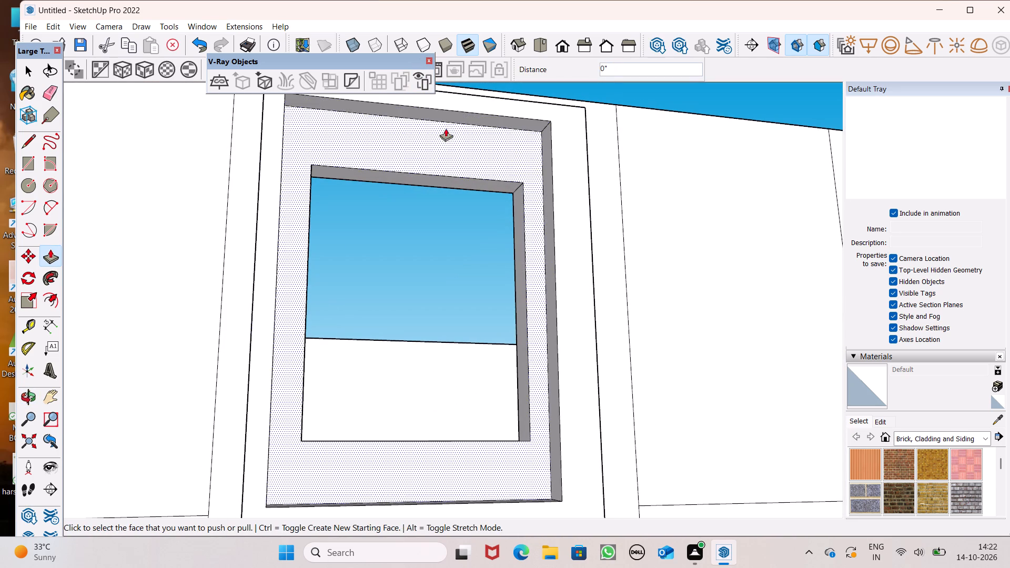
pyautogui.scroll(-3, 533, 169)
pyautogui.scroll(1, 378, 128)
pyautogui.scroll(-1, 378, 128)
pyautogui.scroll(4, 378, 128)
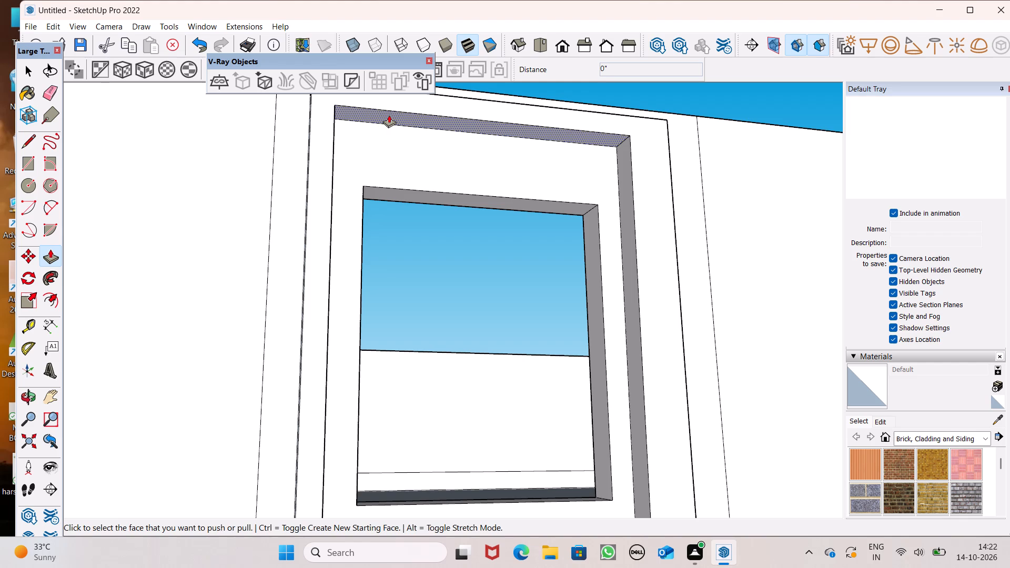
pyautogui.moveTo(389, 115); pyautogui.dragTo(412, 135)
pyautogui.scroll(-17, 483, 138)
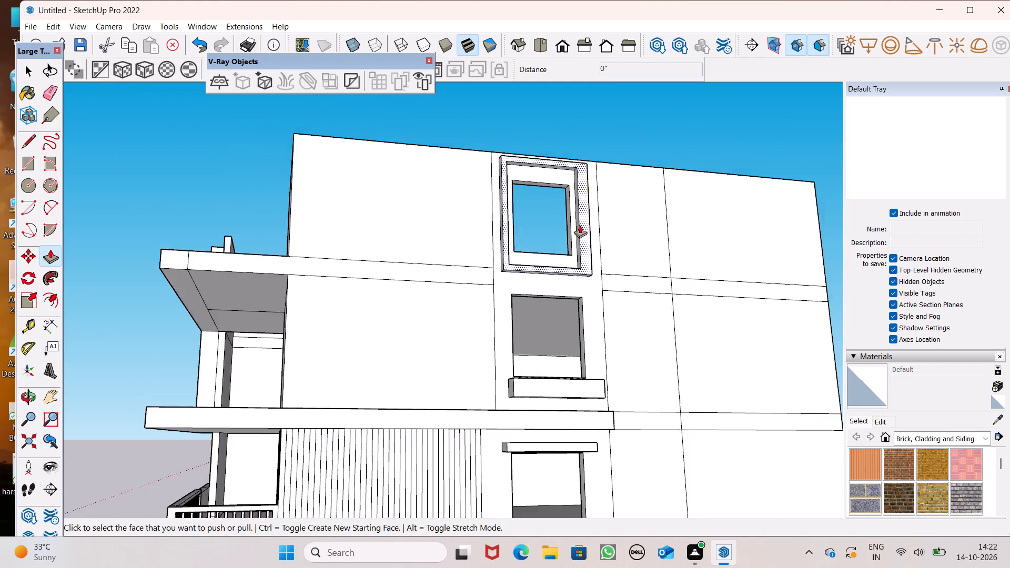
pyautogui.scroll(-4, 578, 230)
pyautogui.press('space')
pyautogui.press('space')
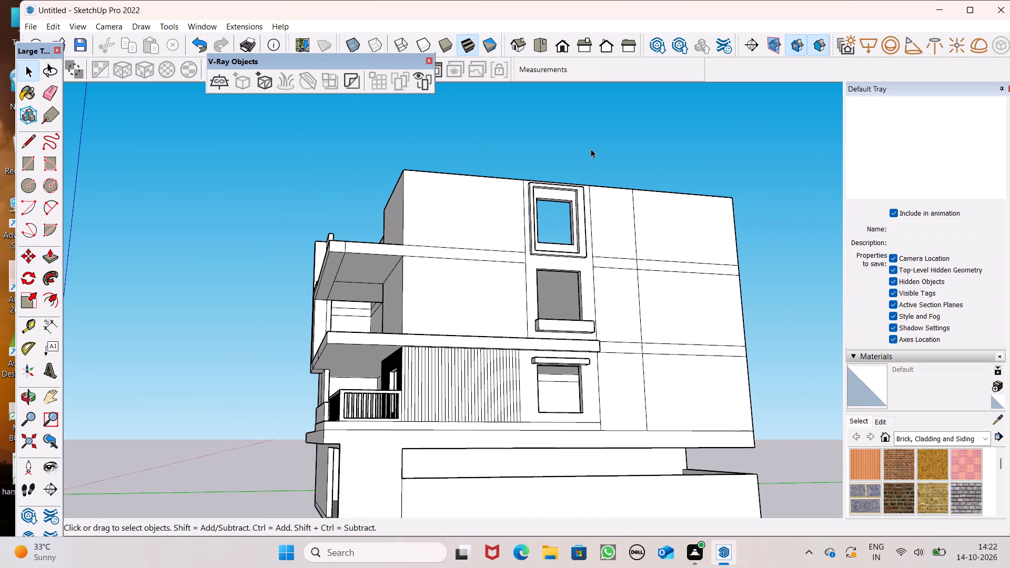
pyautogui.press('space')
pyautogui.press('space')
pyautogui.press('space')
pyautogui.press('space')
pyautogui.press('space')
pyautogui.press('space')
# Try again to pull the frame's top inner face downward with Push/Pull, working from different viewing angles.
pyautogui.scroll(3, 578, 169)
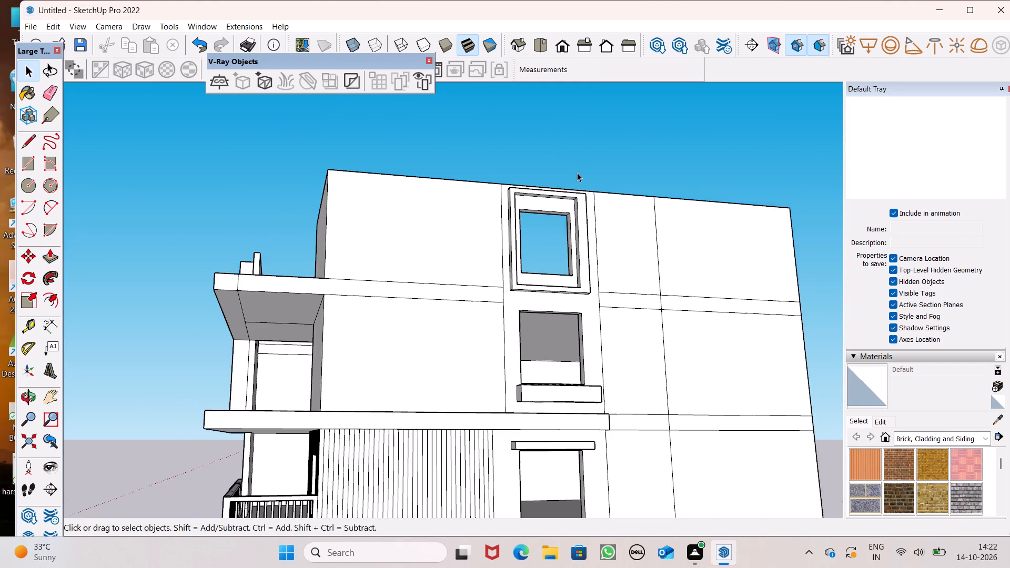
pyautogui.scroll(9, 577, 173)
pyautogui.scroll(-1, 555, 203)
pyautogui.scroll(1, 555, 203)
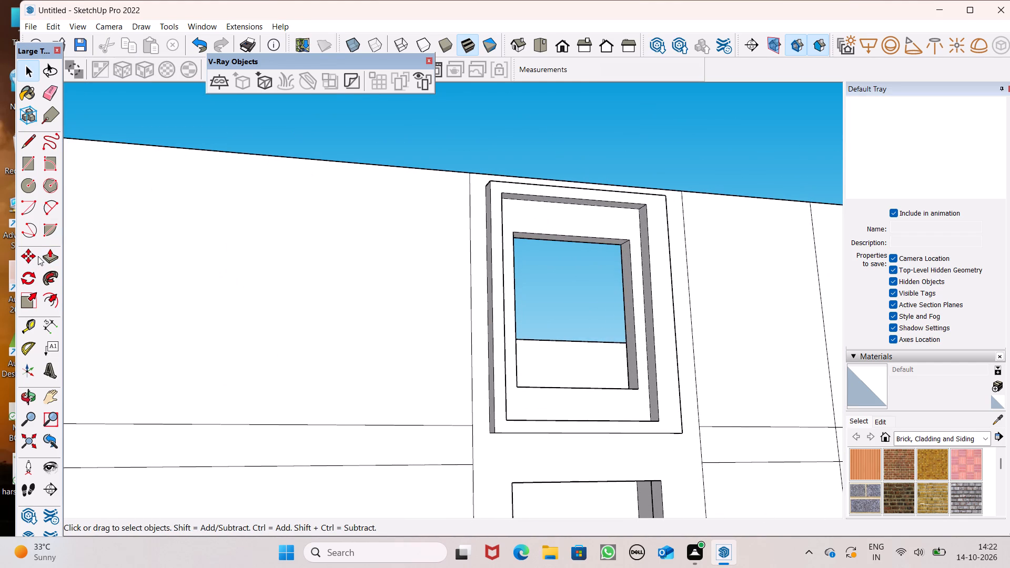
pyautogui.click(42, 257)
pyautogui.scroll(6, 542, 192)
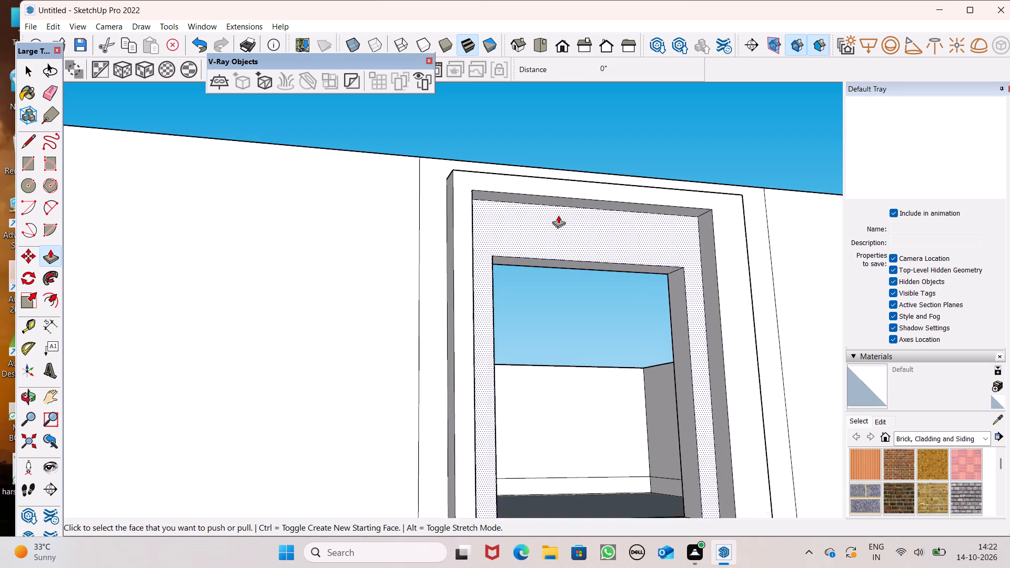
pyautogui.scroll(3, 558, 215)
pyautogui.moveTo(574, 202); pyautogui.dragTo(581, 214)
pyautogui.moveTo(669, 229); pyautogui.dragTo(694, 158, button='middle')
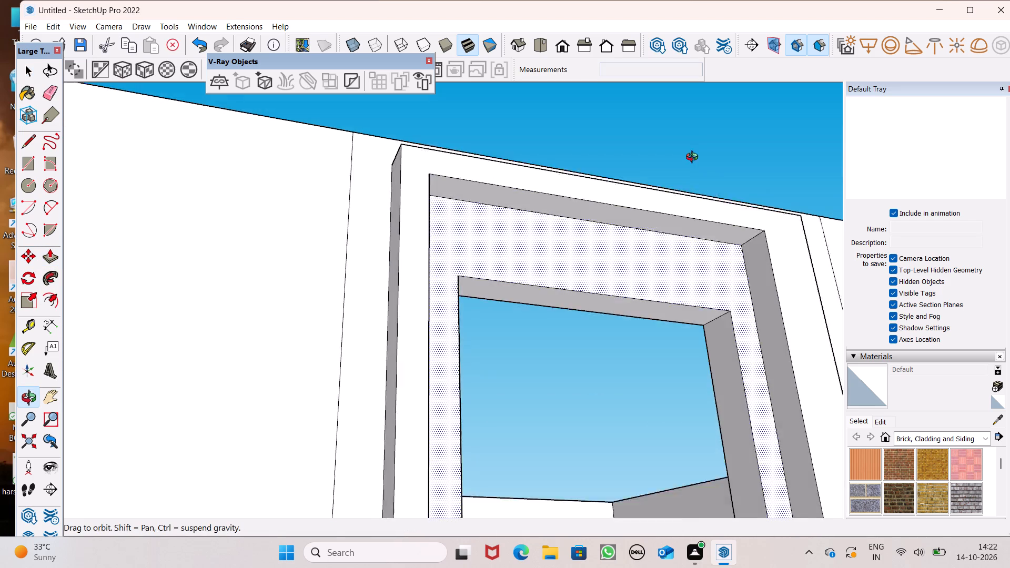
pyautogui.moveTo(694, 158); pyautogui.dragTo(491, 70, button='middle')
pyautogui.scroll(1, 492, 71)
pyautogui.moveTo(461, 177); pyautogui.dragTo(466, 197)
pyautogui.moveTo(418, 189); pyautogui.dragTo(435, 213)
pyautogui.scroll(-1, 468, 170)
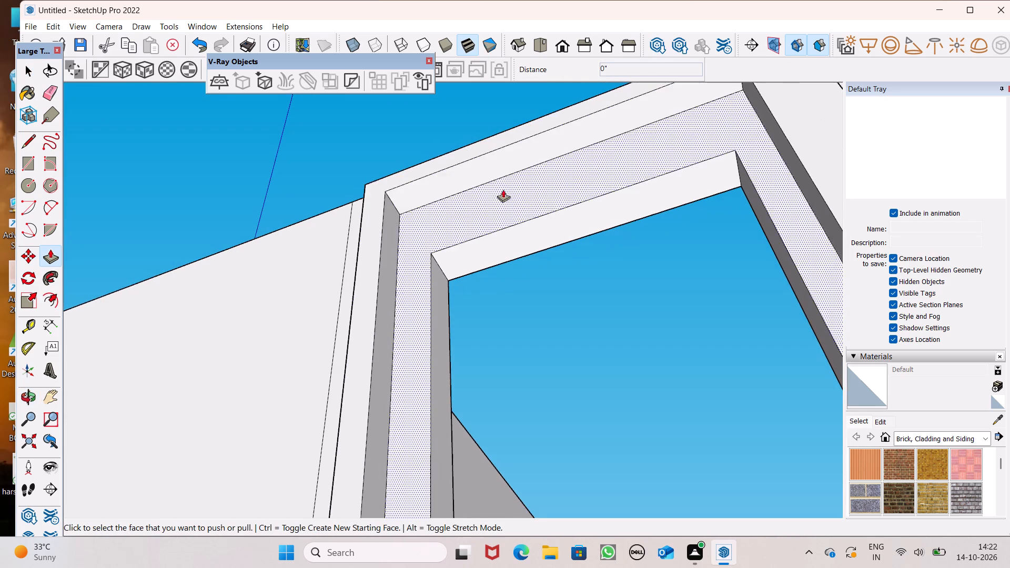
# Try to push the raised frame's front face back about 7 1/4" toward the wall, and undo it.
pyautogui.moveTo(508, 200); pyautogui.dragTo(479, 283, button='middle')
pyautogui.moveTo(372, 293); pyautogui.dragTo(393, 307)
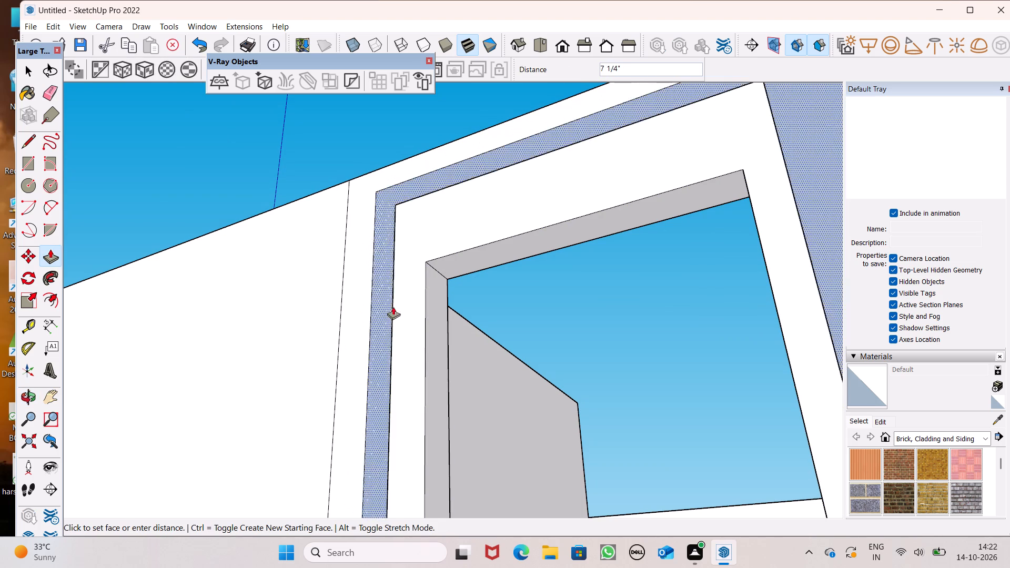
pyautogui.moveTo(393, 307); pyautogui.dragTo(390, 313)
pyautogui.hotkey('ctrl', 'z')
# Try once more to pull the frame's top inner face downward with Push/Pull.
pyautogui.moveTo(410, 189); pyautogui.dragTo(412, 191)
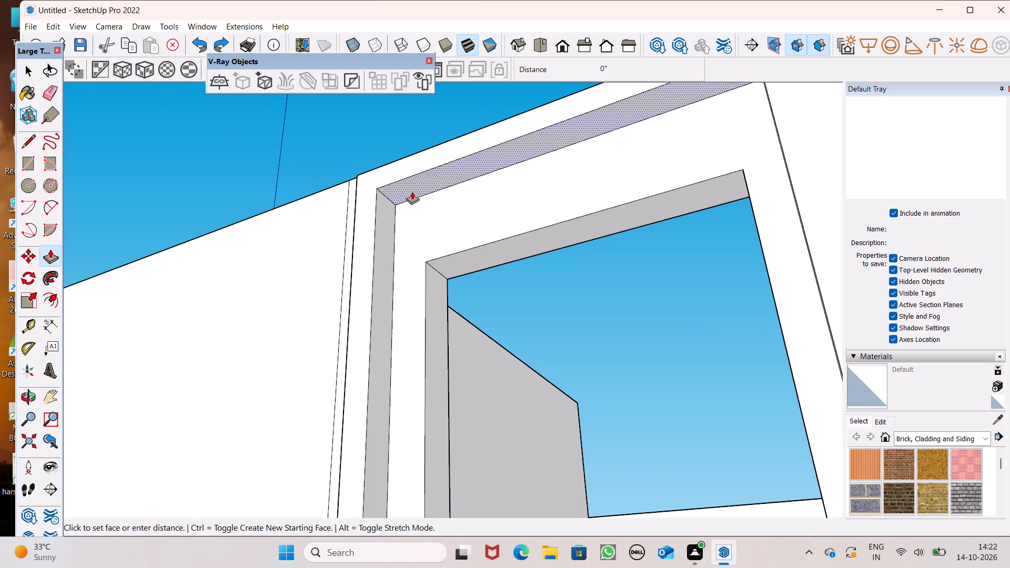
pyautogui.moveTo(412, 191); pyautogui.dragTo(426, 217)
# Push the raised frame's outer top face down about 3 7/16" with Push/Pull.
pyautogui.scroll(-8, 463, 218)
pyautogui.scroll(-4, 520, 272)
pyautogui.moveTo(548, 295); pyautogui.dragTo(733, 471, button='middle')
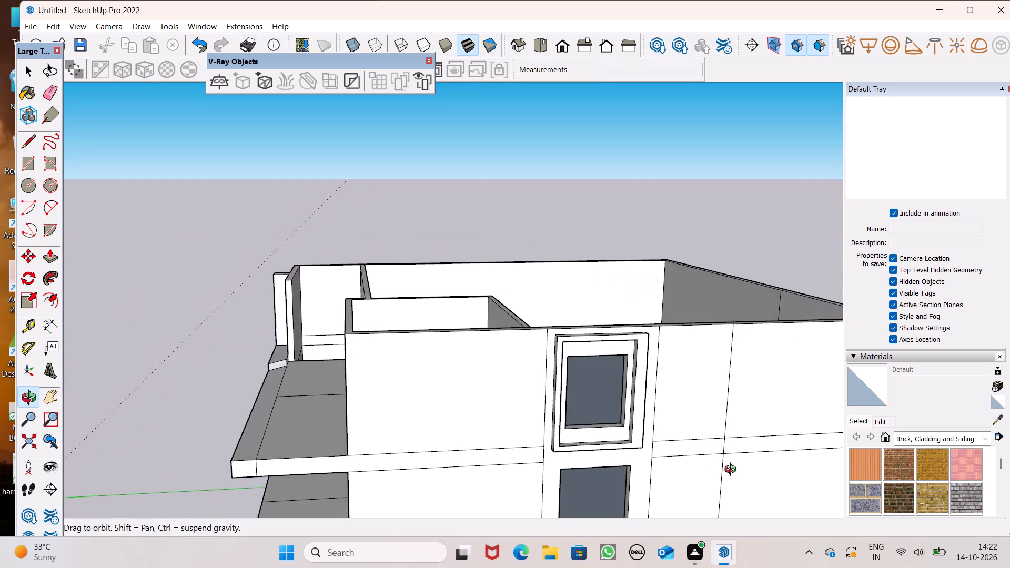
pyautogui.moveTo(733, 471); pyautogui.dragTo(698, 567, button='middle')
pyautogui.scroll(5, 585, 322)
pyautogui.moveTo(573, 433); pyautogui.dragTo(573, 439)
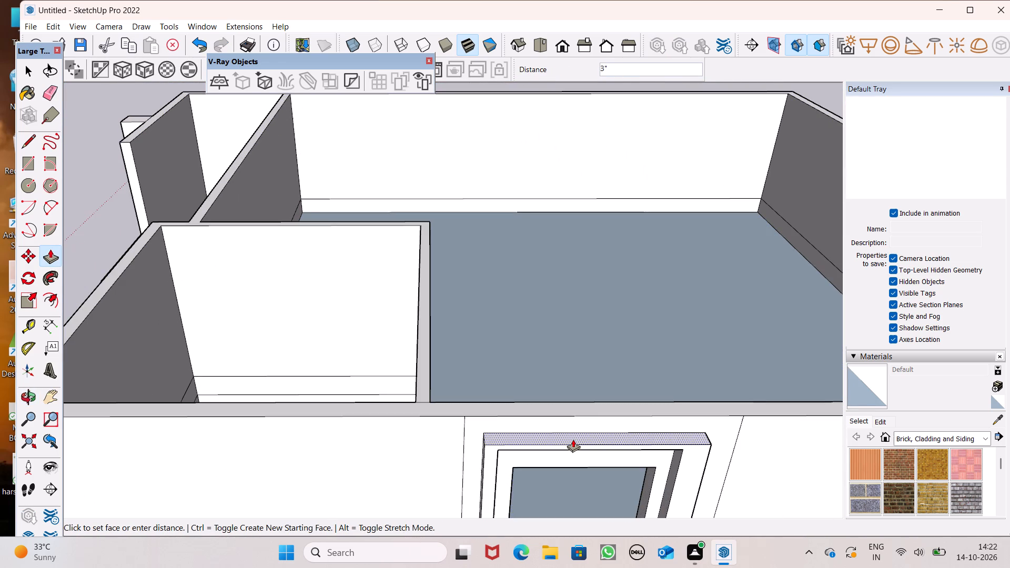
pyautogui.moveTo(573, 439); pyautogui.dragTo(571, 440)
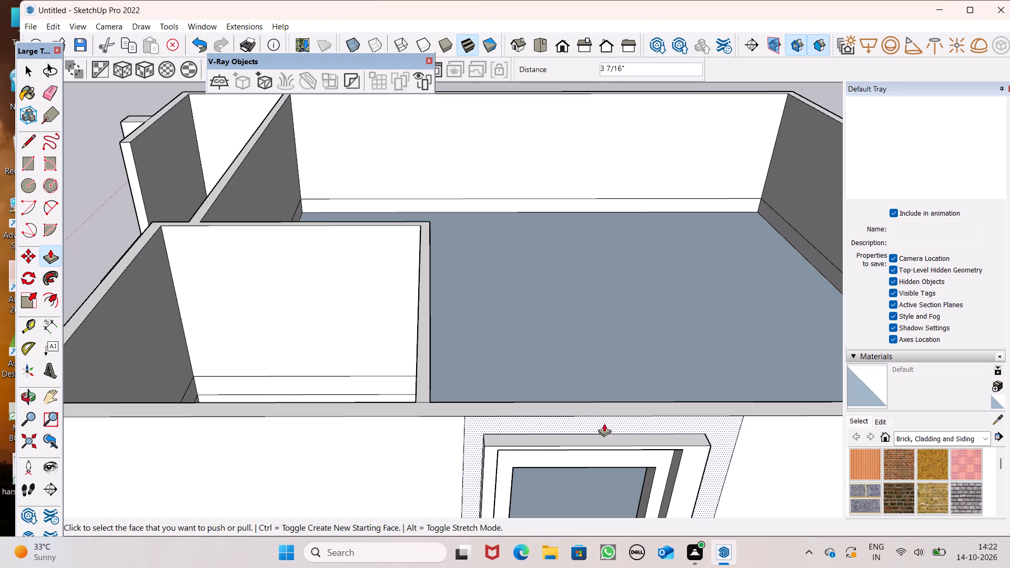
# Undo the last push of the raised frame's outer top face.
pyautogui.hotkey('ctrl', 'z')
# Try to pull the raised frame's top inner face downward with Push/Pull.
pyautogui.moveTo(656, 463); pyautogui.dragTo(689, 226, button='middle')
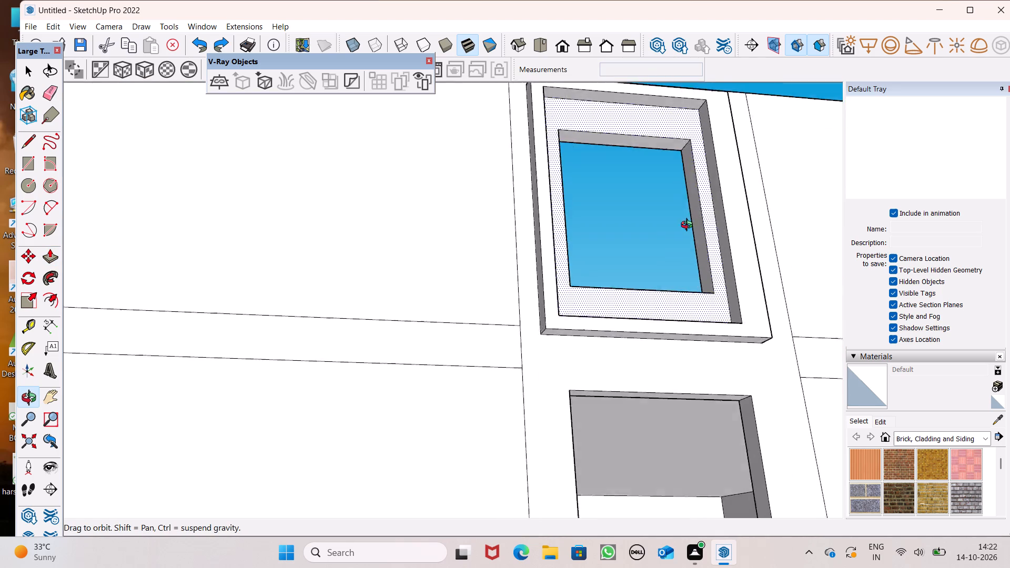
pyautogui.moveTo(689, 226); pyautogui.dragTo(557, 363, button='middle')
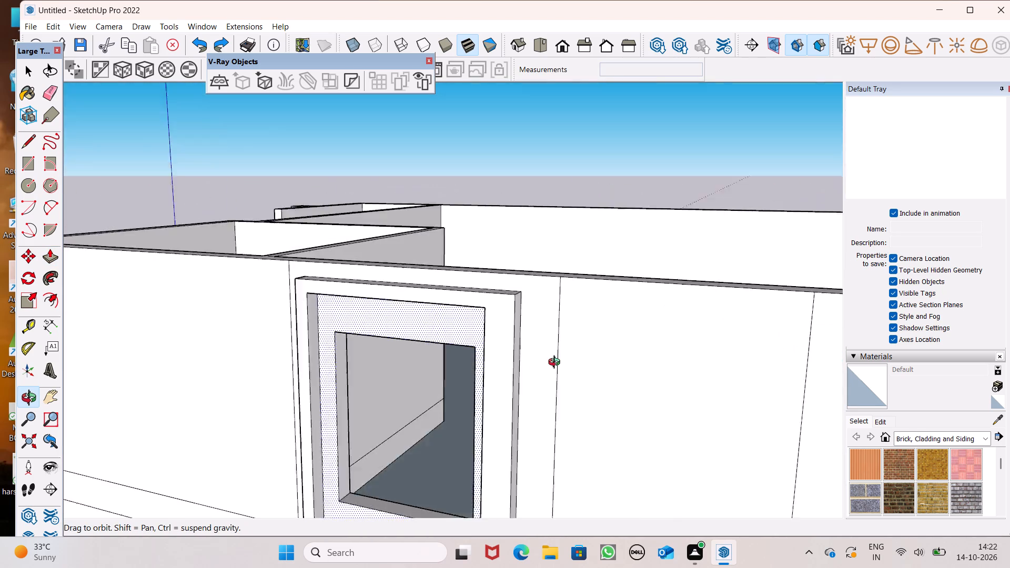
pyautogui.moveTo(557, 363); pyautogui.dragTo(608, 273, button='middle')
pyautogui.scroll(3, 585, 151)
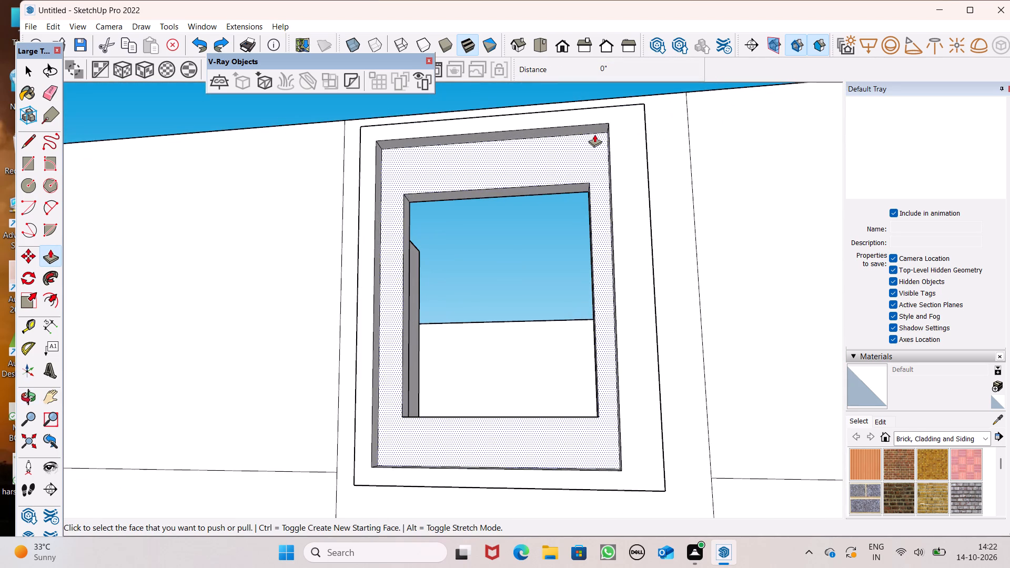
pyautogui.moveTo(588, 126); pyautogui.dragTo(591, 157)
# Push the raised frame's right inner side face outward about 4 1/16" with Push/Pull.
pyautogui.moveTo(610, 186); pyautogui.dragTo(656, 210, button='middle')
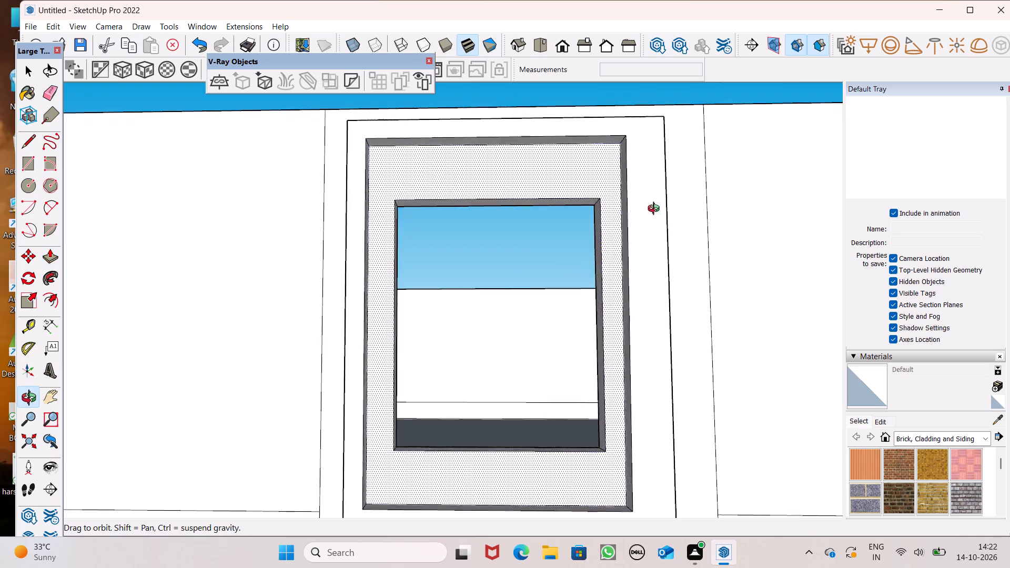
pyautogui.moveTo(656, 210); pyautogui.dragTo(810, 241, button='middle')
pyautogui.scroll(1, 816, 249)
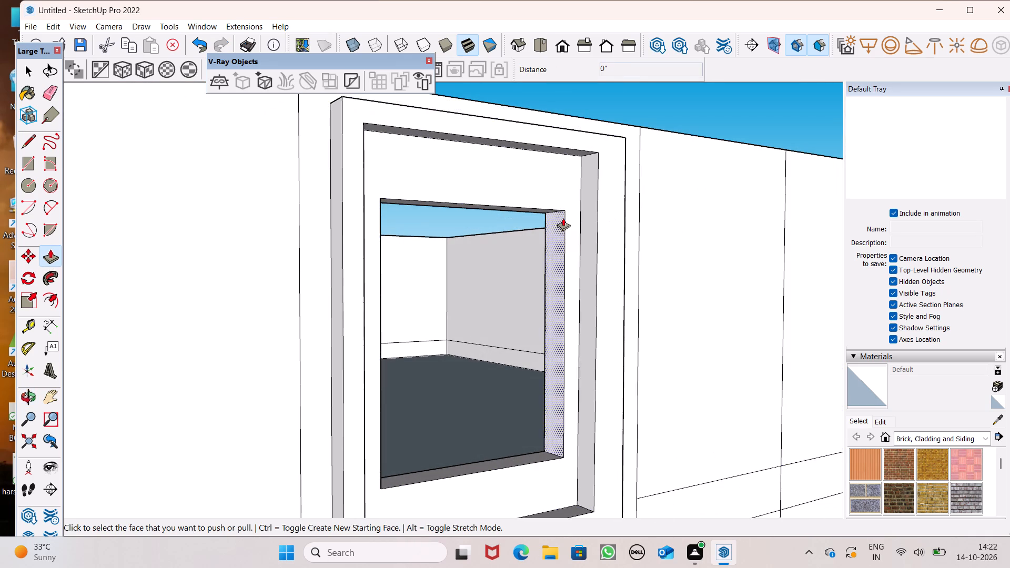
pyautogui.moveTo(592, 218); pyautogui.dragTo(617, 217)
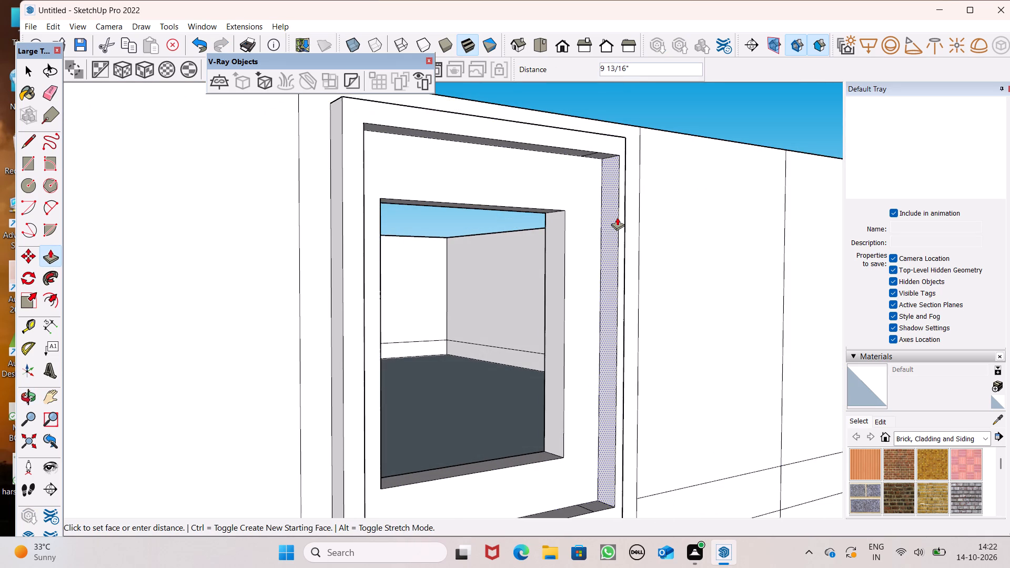
pyautogui.moveTo(617, 217); pyautogui.dragTo(600, 226)
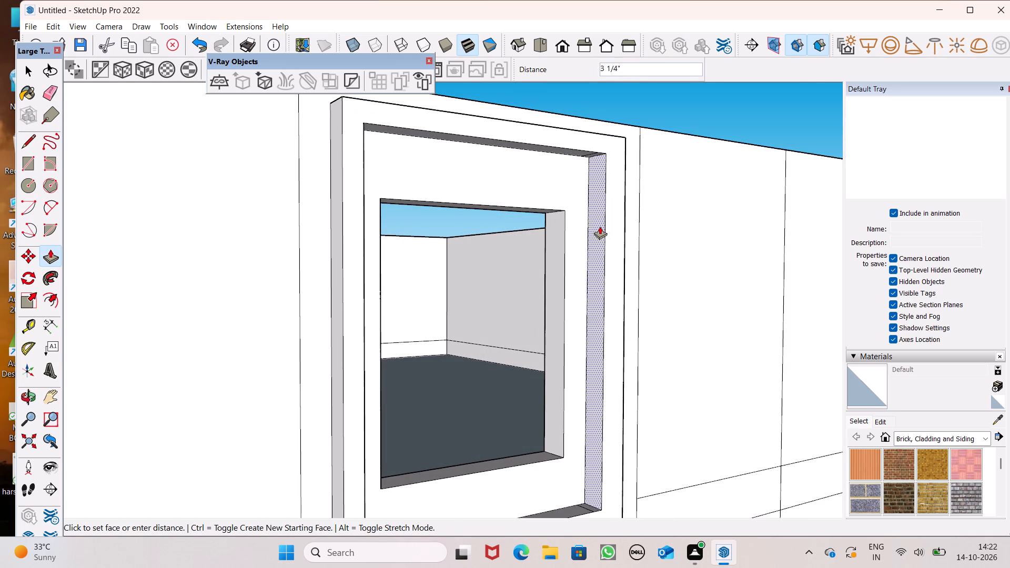
pyautogui.moveTo(600, 226); pyautogui.dragTo(601, 226)
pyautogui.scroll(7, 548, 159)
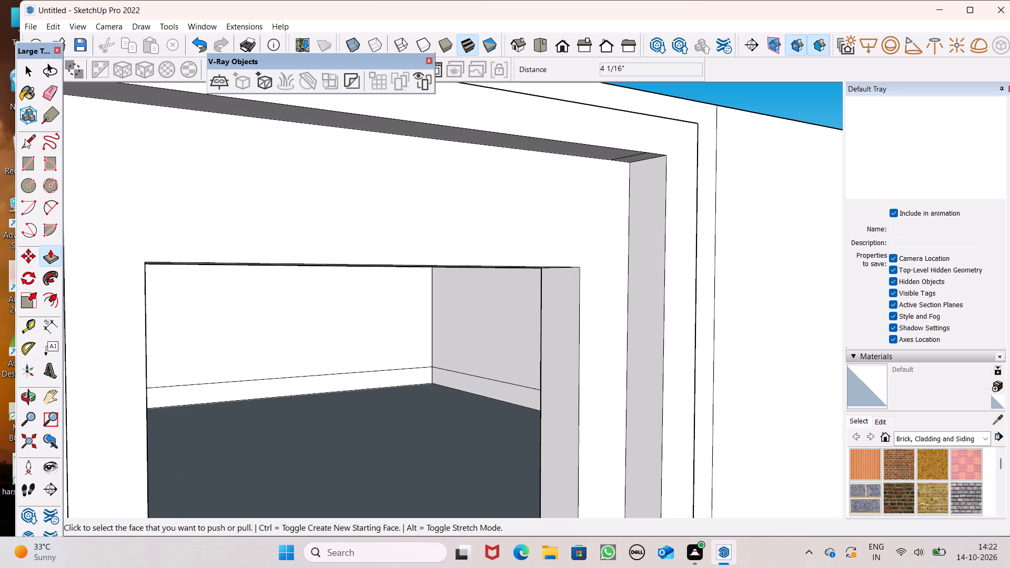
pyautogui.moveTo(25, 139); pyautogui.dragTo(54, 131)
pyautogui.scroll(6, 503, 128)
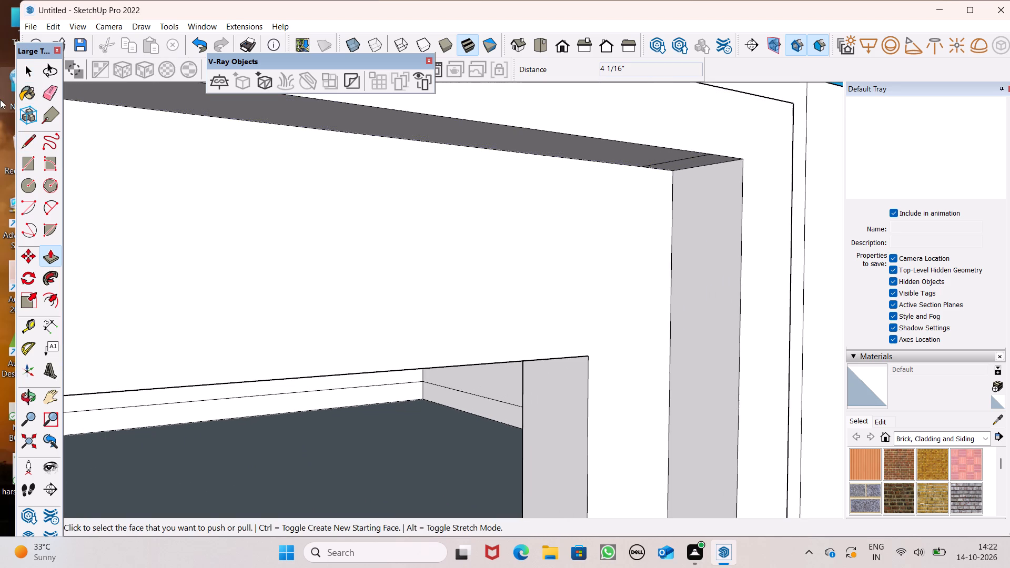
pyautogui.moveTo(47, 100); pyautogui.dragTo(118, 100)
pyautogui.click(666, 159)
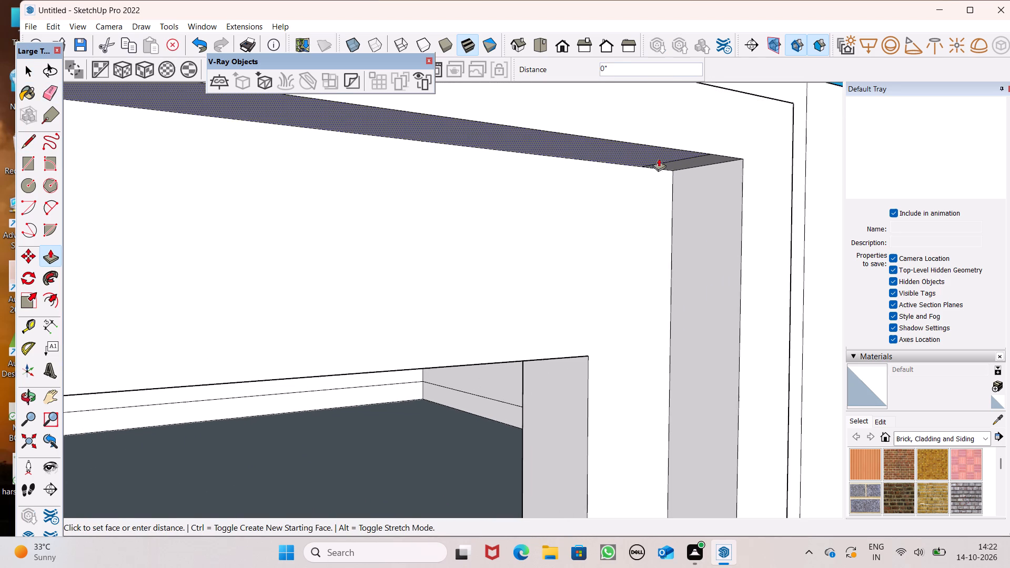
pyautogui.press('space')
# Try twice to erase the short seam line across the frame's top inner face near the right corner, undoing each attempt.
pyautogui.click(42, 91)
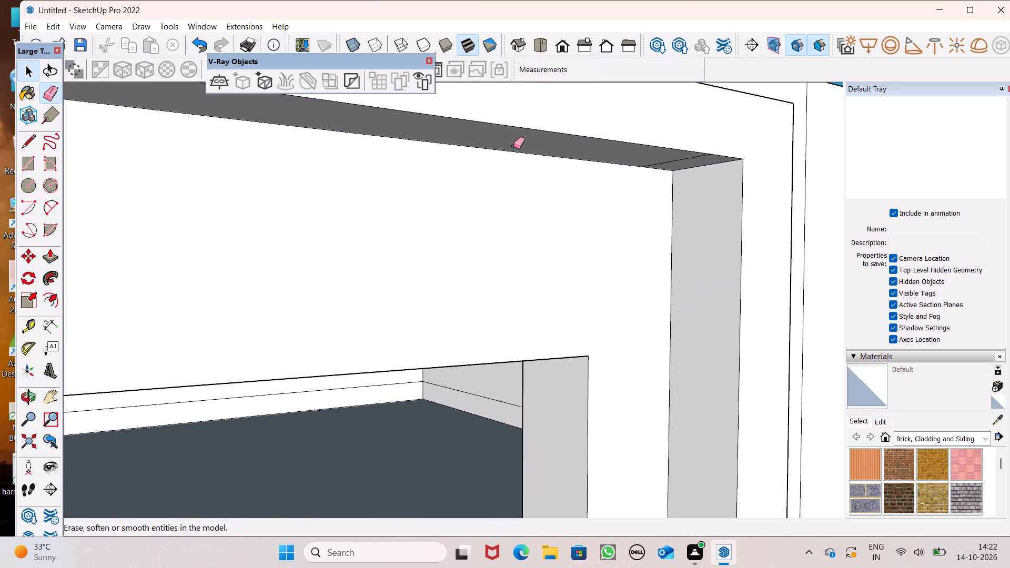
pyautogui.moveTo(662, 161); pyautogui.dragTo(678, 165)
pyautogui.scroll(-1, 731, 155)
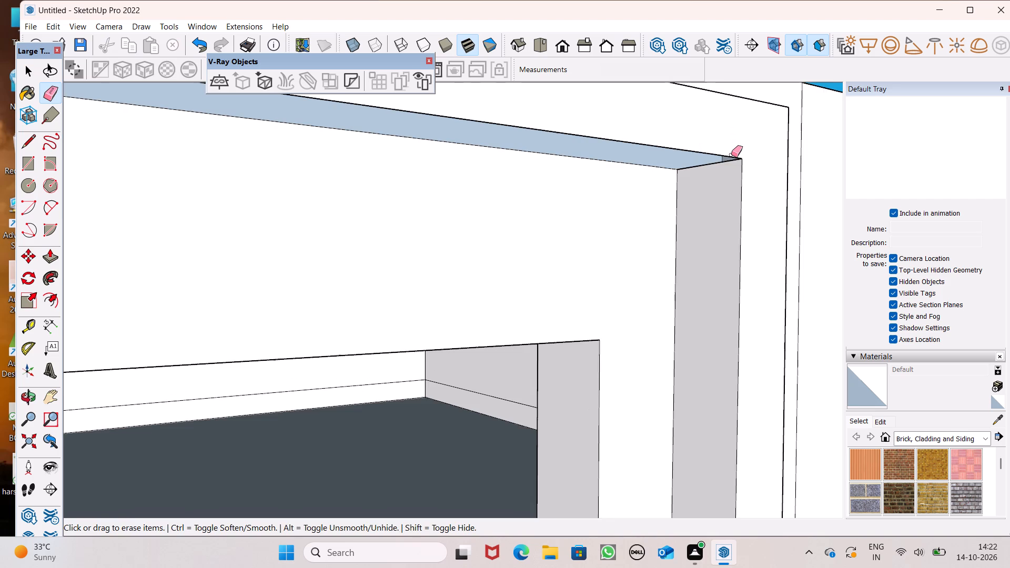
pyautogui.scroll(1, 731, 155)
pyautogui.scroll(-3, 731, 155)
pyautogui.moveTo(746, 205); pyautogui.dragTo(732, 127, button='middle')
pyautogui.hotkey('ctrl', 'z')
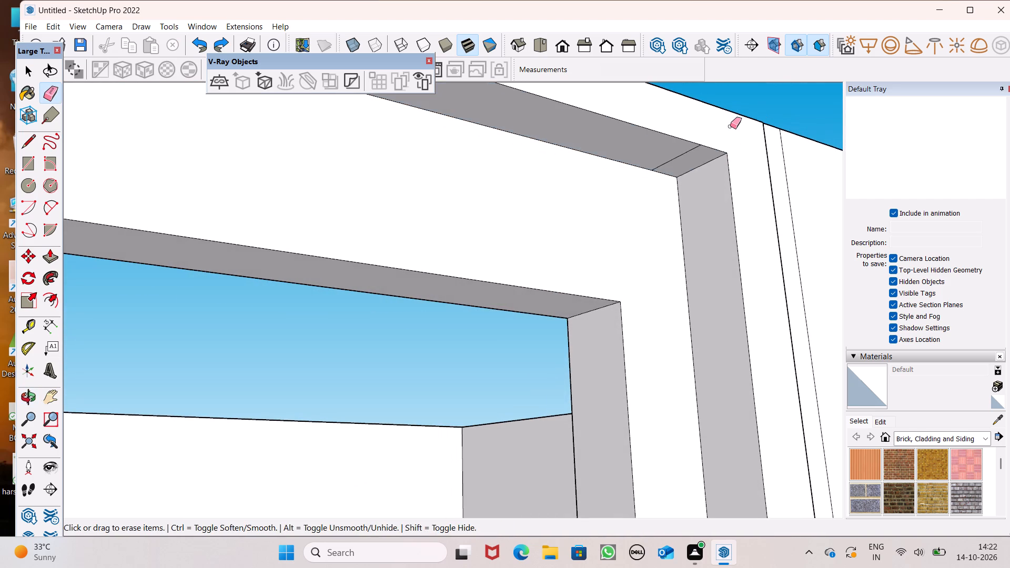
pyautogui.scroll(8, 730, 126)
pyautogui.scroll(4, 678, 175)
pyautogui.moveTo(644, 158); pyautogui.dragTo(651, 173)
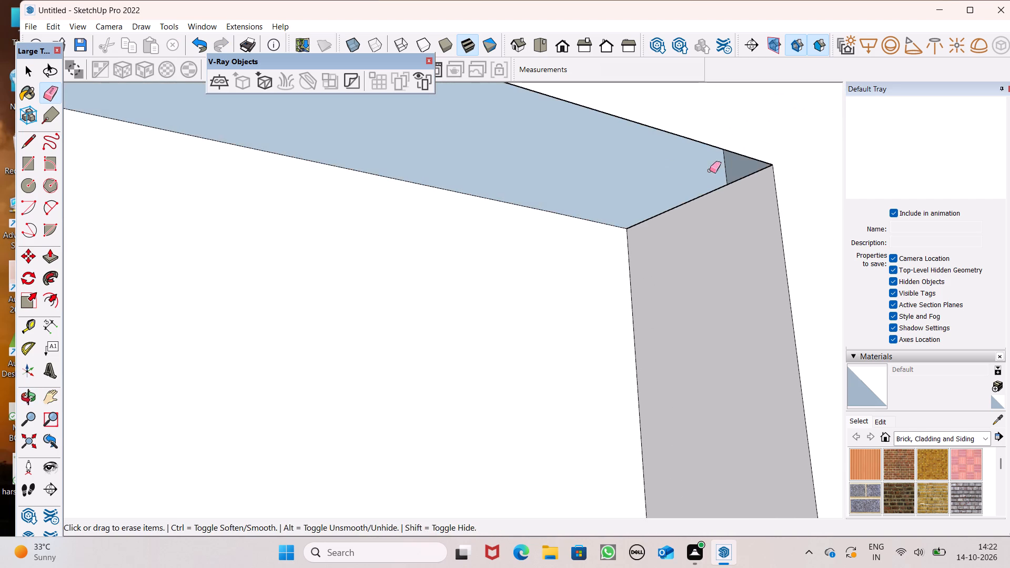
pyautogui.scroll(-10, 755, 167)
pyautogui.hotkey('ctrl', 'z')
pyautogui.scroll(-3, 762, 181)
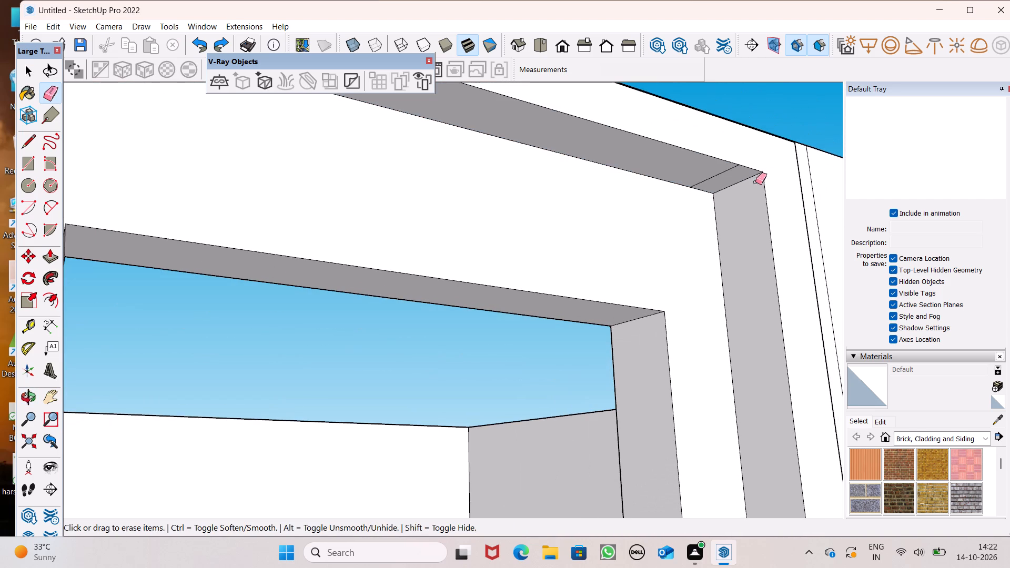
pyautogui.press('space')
# Pull the frame's main top inner face down about 11 1/8" with Push/Pull.
pyautogui.scroll(1, 728, 172)
pyautogui.scroll(-5, 728, 172)
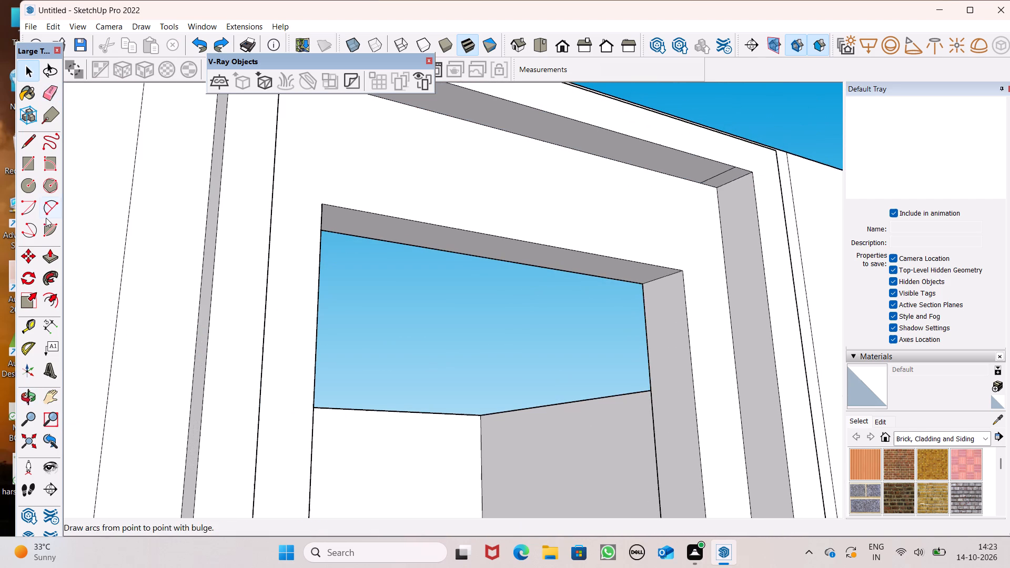
pyautogui.moveTo(47, 251); pyautogui.dragTo(53, 250)
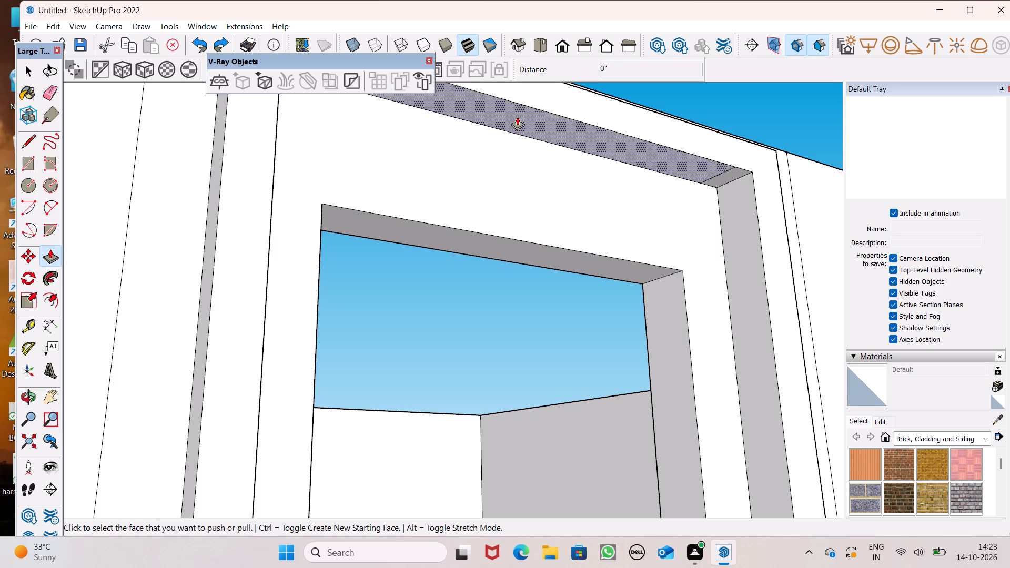
pyautogui.moveTo(517, 117); pyautogui.dragTo(525, 177)
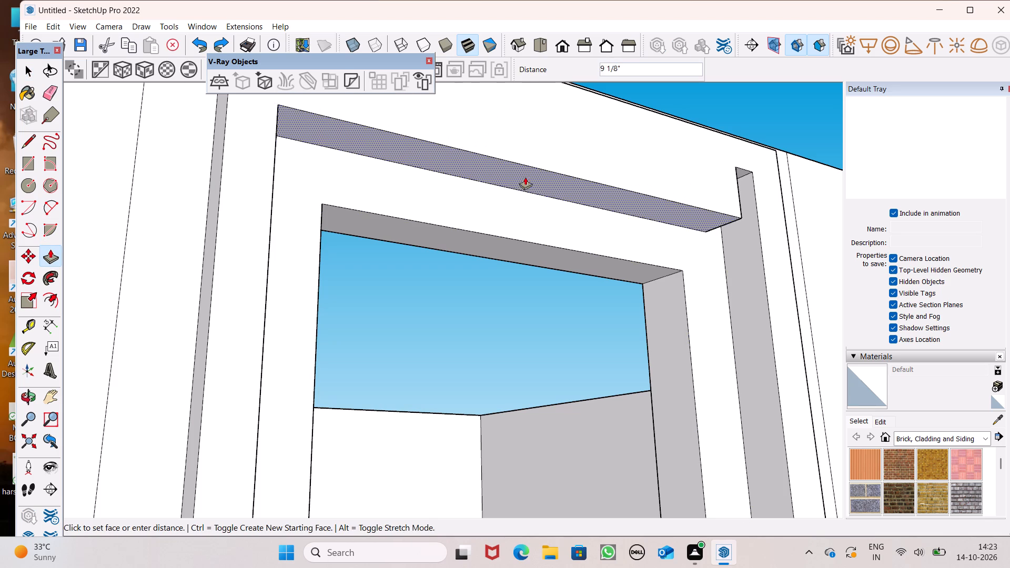
pyautogui.moveTo(525, 177); pyautogui.dragTo(523, 190)
pyautogui.scroll(-6, 563, 138)
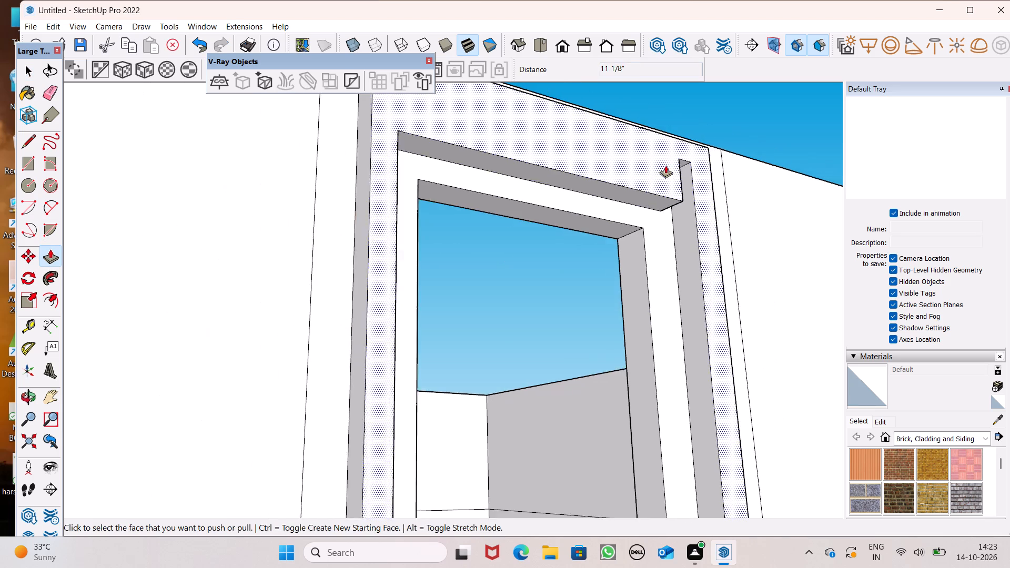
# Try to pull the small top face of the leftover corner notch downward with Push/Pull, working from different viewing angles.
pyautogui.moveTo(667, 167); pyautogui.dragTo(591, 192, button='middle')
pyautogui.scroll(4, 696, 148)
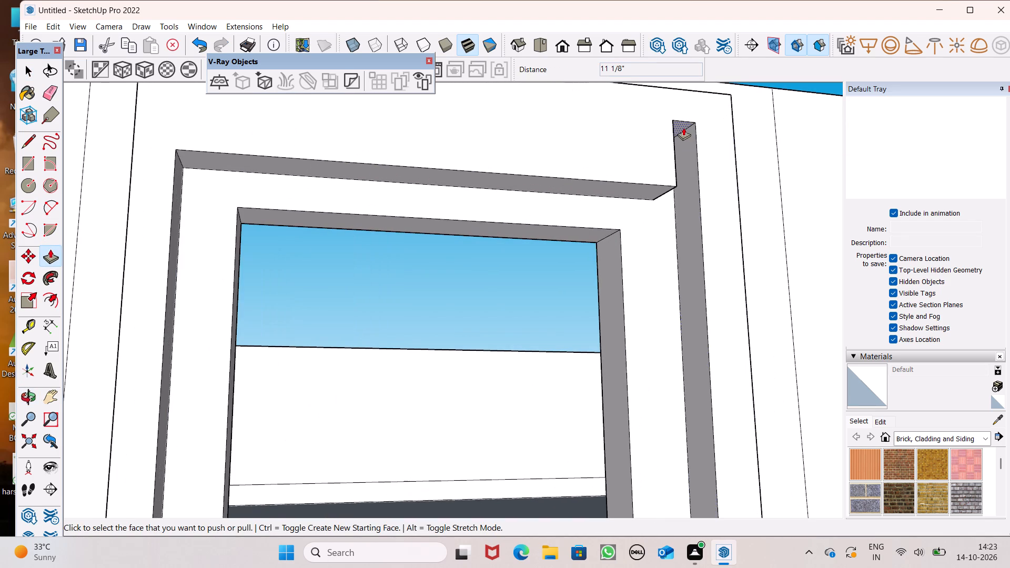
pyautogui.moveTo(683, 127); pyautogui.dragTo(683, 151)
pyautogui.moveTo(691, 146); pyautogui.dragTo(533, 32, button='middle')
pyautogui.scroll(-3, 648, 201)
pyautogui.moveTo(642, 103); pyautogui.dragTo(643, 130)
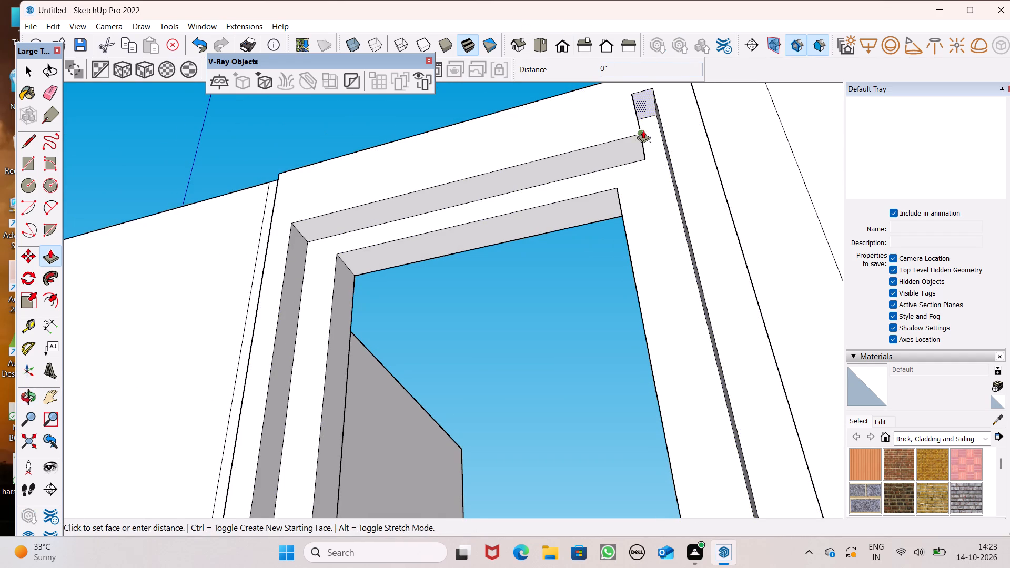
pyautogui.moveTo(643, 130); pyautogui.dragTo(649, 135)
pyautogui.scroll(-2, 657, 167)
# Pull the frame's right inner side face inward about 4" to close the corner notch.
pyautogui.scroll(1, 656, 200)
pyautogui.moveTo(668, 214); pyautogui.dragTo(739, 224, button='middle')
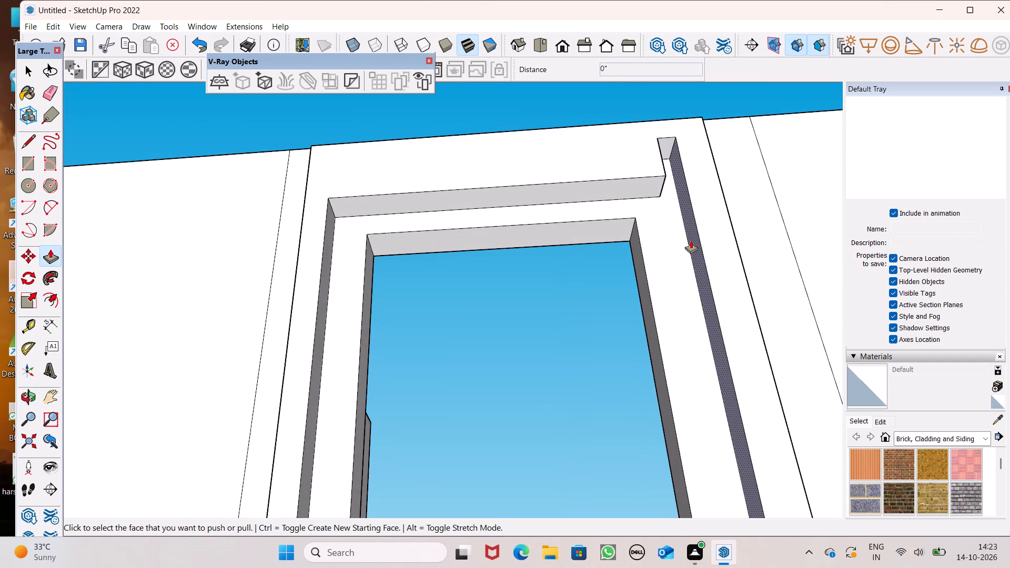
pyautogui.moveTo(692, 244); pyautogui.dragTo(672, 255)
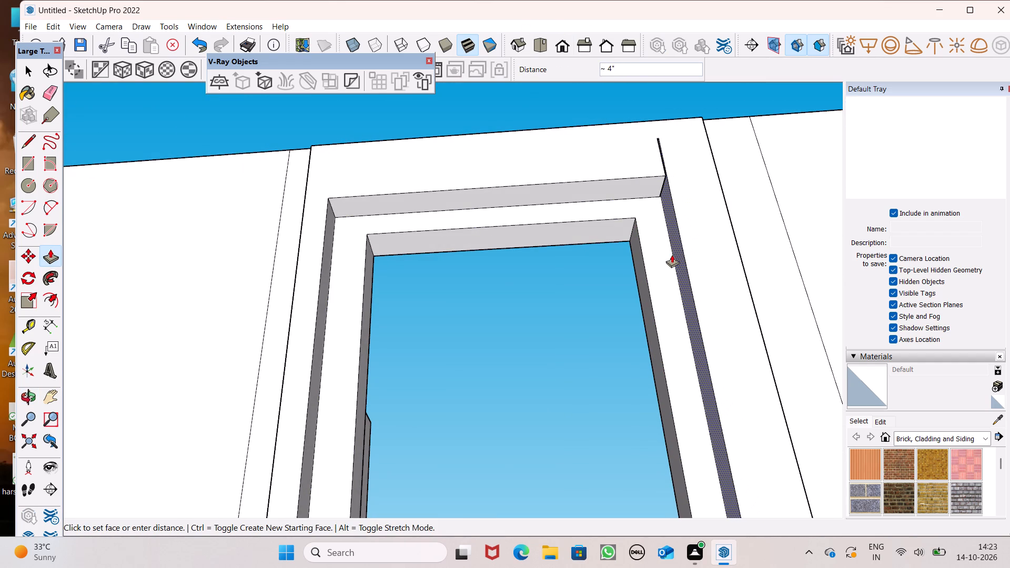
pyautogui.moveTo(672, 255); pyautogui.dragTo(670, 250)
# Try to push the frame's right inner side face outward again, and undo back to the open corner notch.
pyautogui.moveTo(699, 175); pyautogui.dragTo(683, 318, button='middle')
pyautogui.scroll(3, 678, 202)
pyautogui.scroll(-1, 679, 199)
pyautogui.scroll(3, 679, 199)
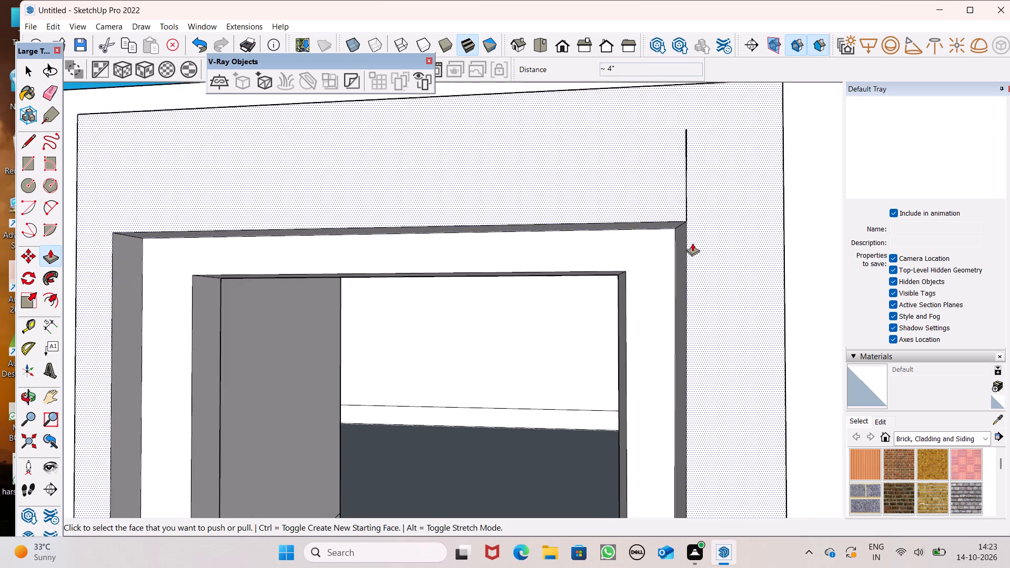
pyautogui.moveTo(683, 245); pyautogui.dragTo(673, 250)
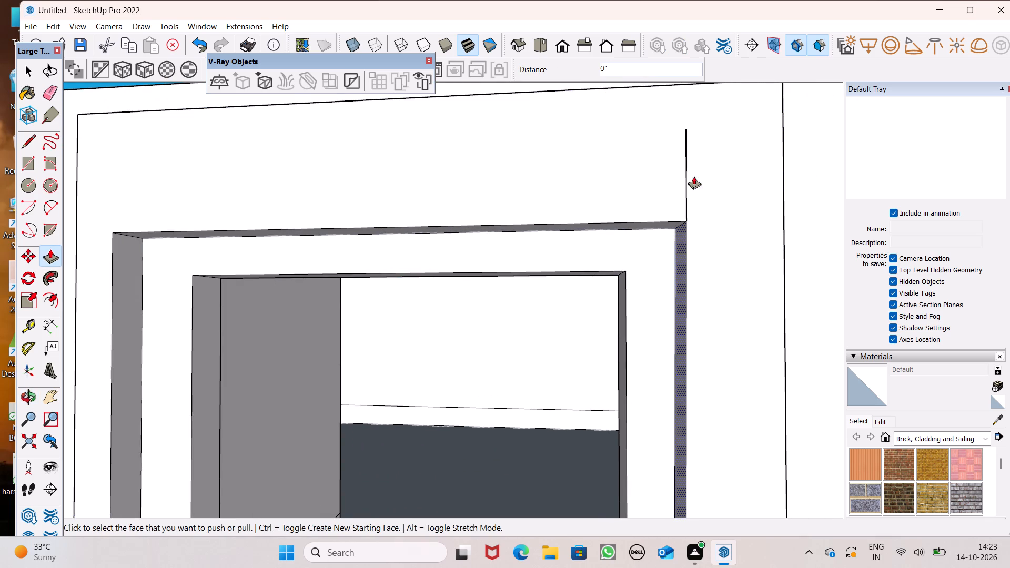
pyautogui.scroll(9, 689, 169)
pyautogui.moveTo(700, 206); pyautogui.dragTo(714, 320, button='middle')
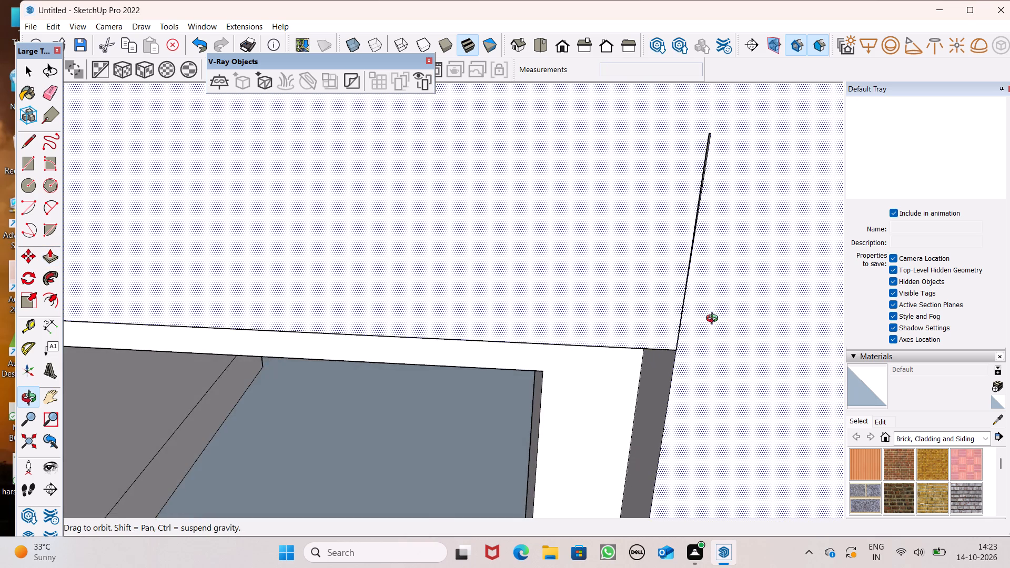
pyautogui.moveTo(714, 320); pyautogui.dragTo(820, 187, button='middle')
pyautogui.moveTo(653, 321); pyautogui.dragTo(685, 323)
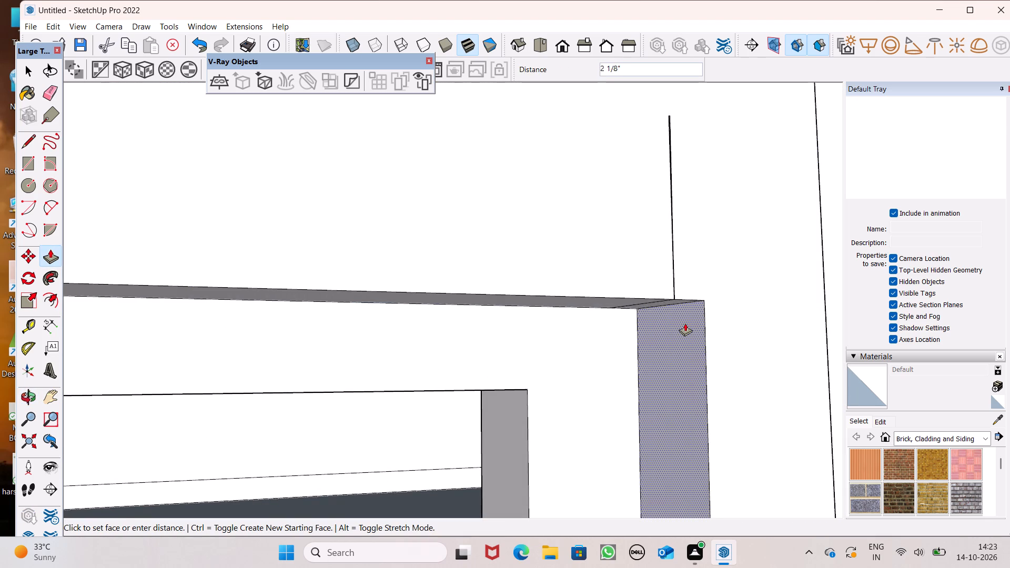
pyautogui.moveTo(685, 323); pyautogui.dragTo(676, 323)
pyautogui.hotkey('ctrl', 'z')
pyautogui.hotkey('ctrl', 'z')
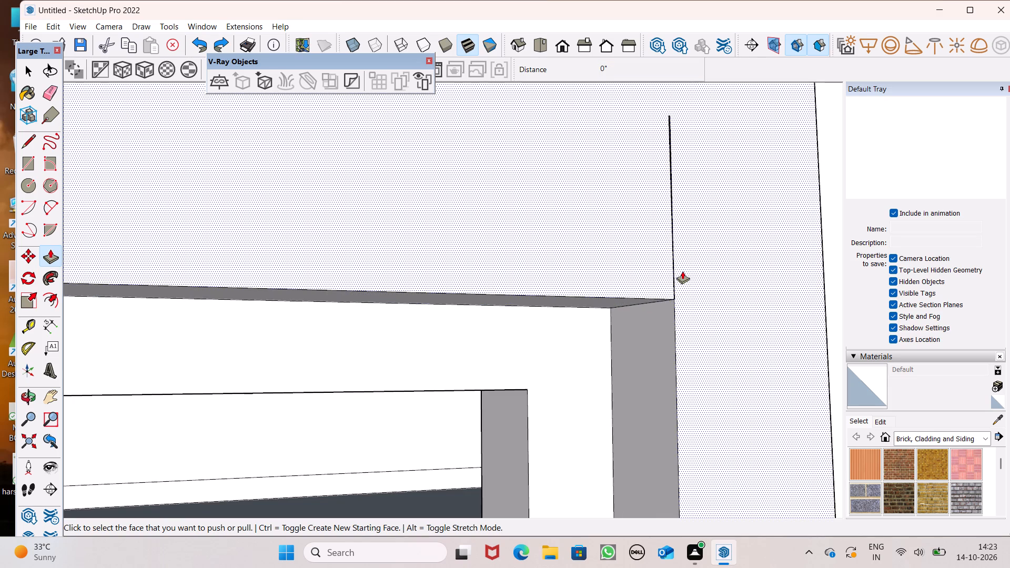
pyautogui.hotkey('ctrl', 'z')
# Pull the right side face of the corner notch inward about 4" with Push/Pull.
pyautogui.moveTo(696, 142); pyautogui.dragTo(681, 145)
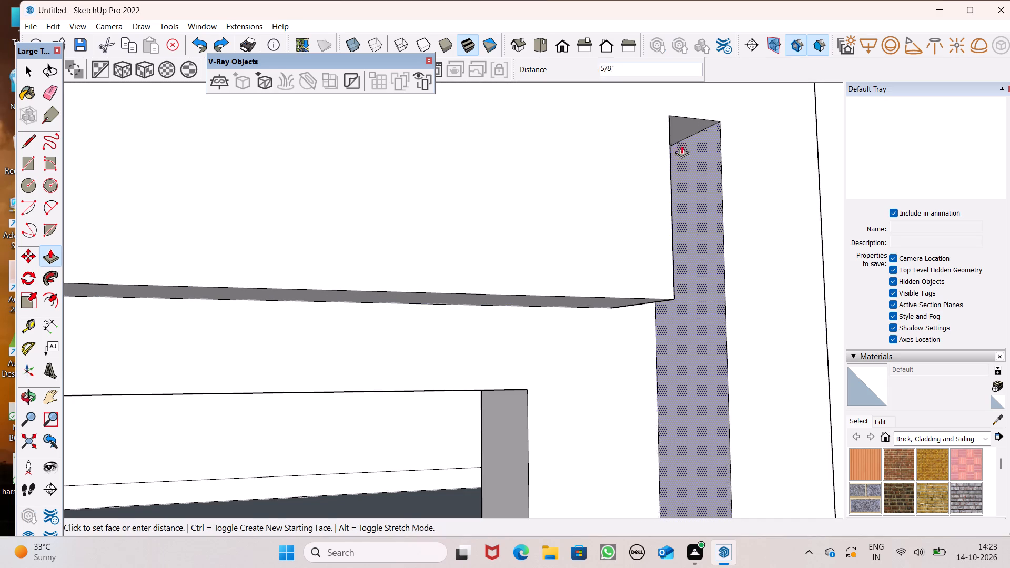
pyautogui.moveTo(681, 145); pyautogui.dragTo(597, 158)
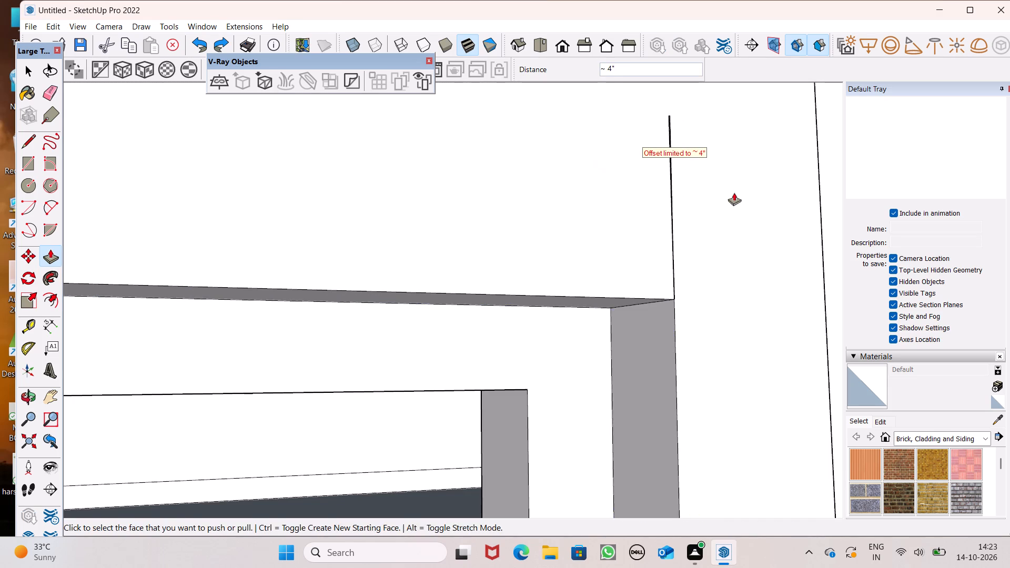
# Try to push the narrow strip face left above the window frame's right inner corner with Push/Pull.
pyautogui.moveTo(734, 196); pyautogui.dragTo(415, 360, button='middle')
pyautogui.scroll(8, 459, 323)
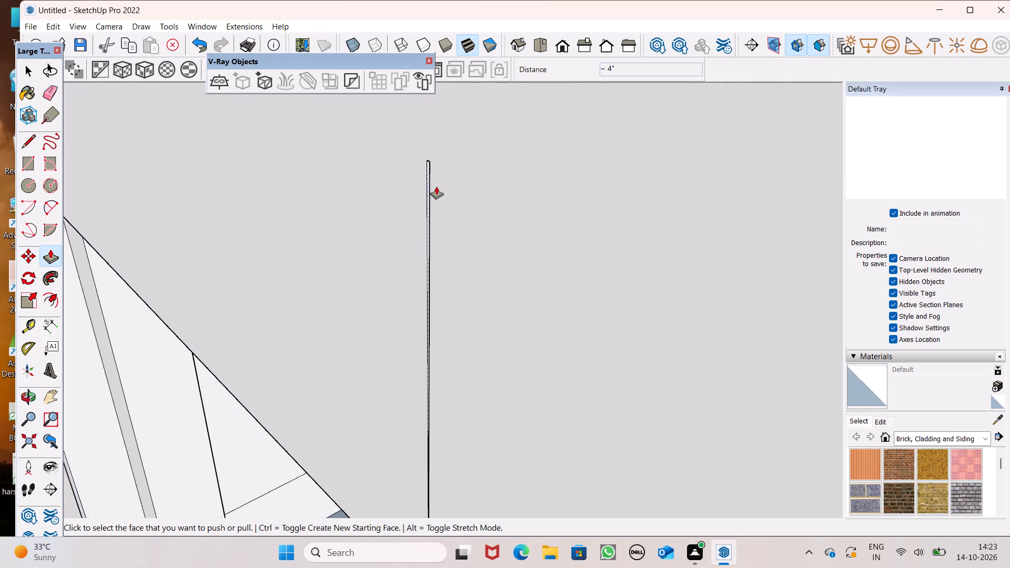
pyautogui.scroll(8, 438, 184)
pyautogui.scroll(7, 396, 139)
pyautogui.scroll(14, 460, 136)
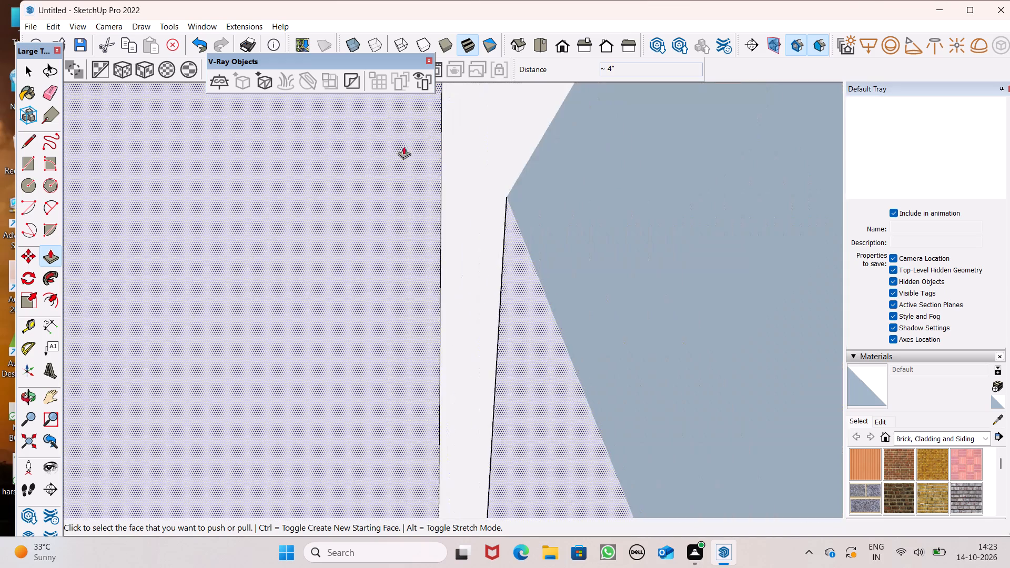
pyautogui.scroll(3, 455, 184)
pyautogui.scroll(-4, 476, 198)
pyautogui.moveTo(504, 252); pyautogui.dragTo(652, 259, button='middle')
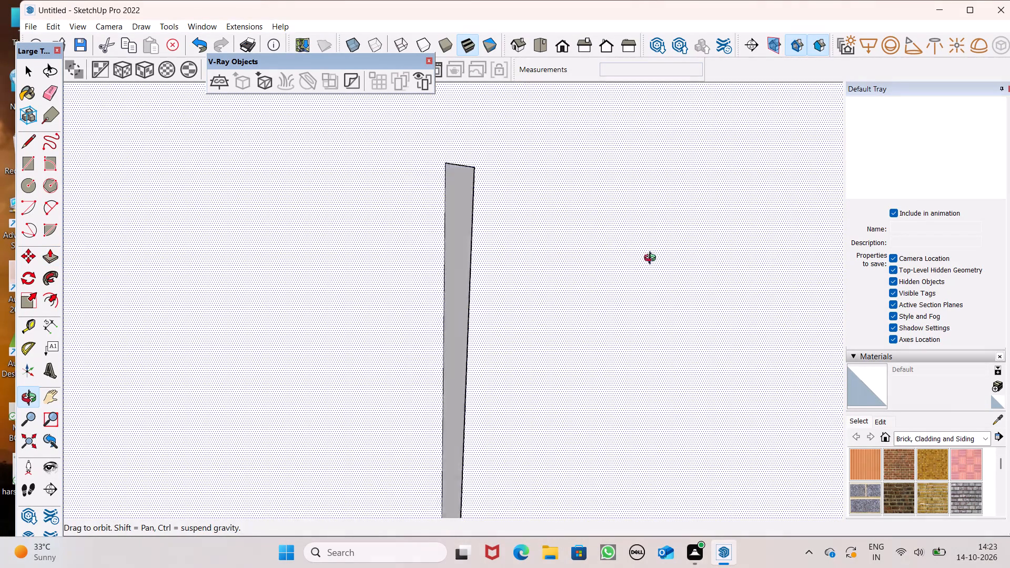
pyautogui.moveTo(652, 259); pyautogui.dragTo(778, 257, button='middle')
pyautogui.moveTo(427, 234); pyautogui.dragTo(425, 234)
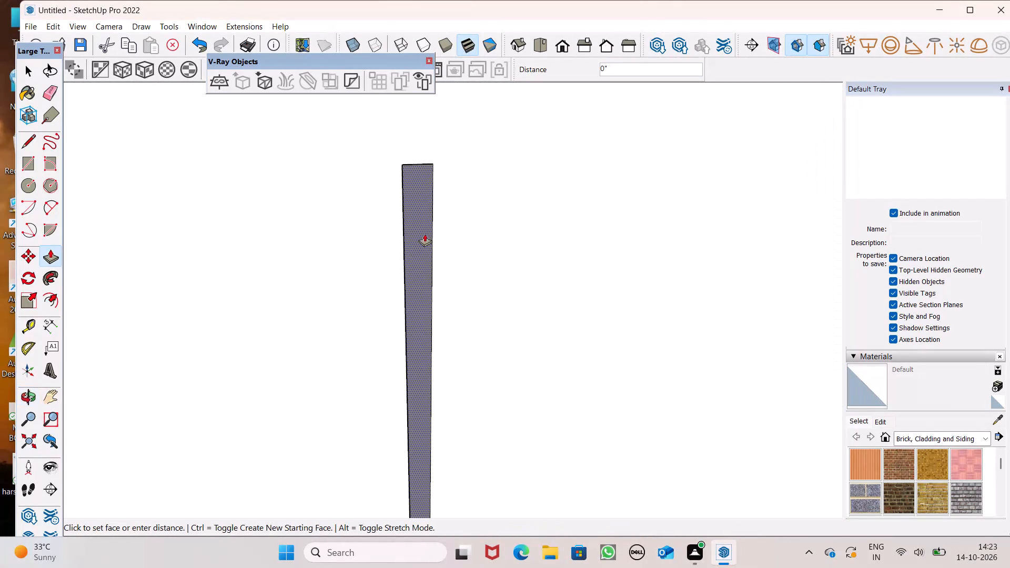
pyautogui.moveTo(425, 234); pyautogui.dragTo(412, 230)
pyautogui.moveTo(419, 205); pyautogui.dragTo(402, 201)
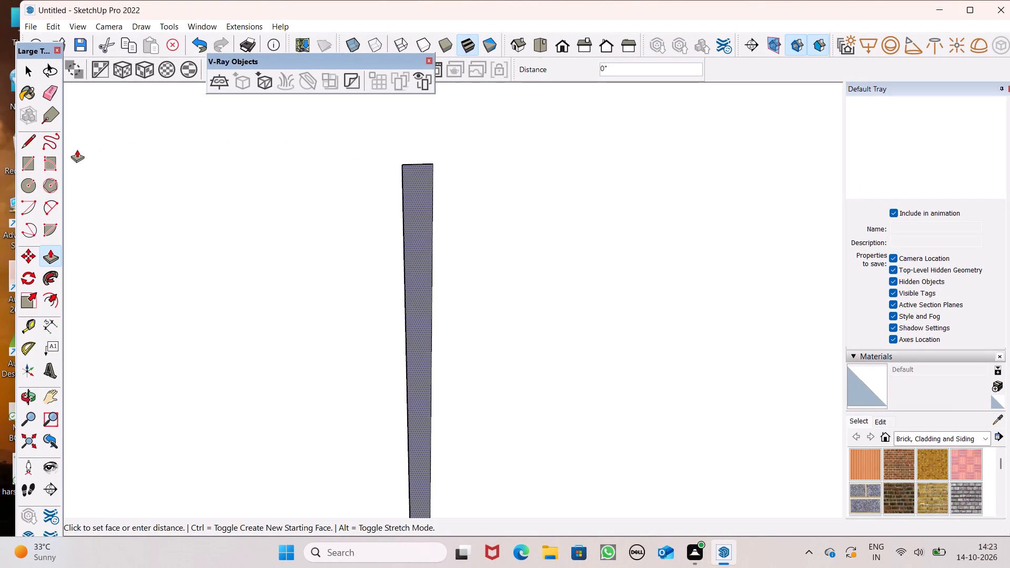
# Draw a line along the narrow strip's short top edge, from its corner to the edge's midpoint.
pyautogui.click(25, 139)
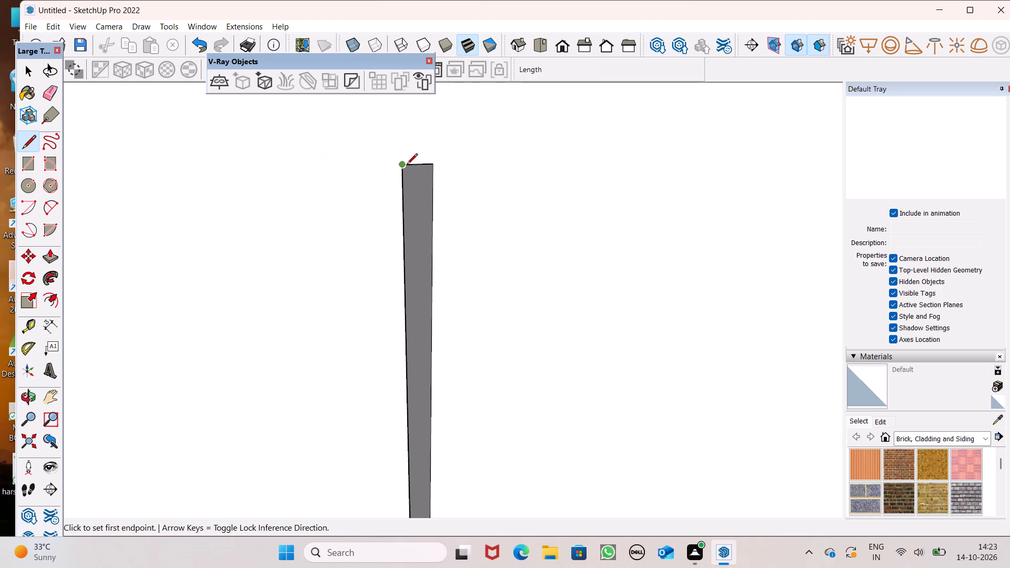
pyautogui.click(403, 165)
pyautogui.click(422, 165)
pyautogui.scroll(-11, 458, 155)
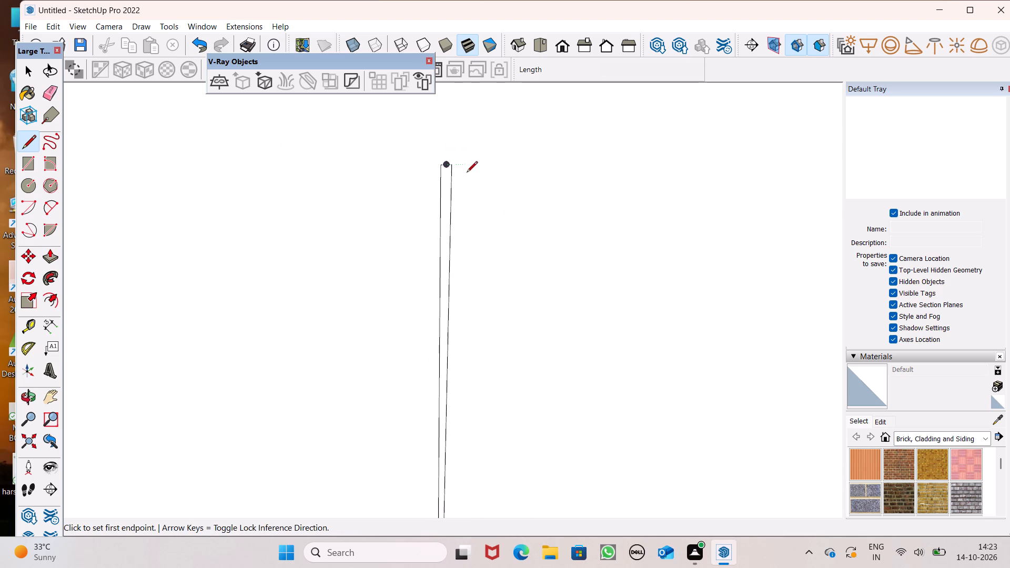
pyautogui.scroll(-3, 508, 235)
# Erase the long side edges and short top edge of the leftover strip above the frame's corner.
pyautogui.moveTo(52, 98); pyautogui.dragTo(67, 111)
pyautogui.moveTo(471, 312); pyautogui.dragTo(472, 313)
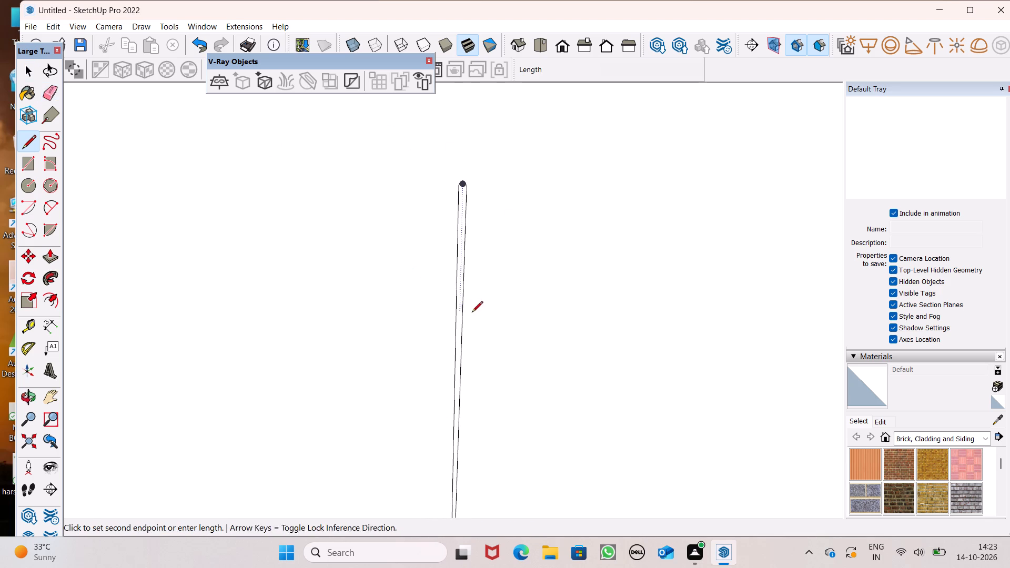
pyautogui.moveTo(472, 313); pyautogui.dragTo(456, 310)
pyautogui.click(39, 88)
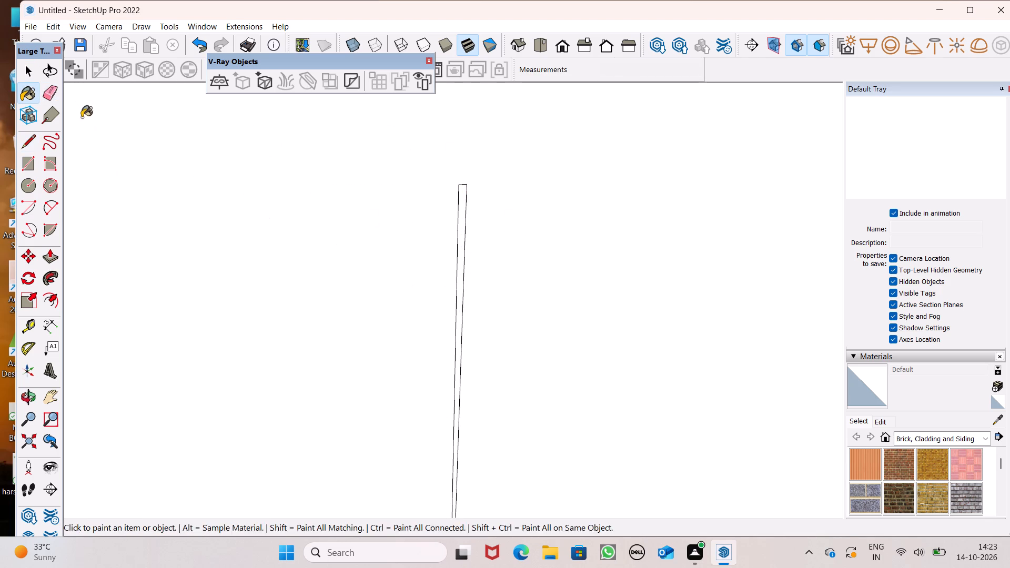
pyautogui.click(50, 99)
pyautogui.moveTo(528, 239); pyautogui.dragTo(444, 200)
pyautogui.moveTo(474, 181); pyautogui.dragTo(440, 215)
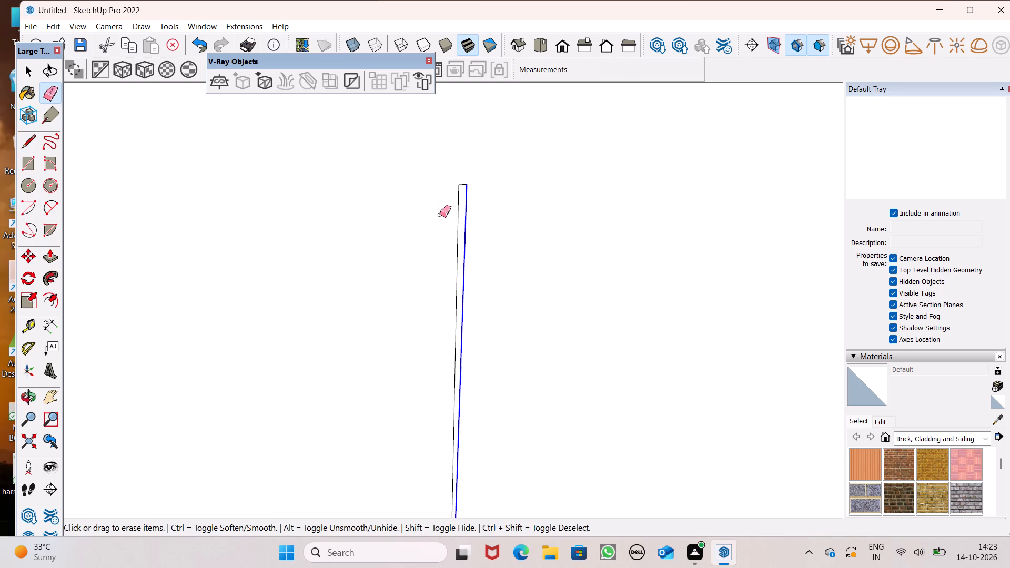
pyautogui.moveTo(440, 215); pyautogui.dragTo(458, 188)
pyautogui.moveTo(473, 179); pyautogui.dragTo(461, 180)
pyautogui.moveTo(469, 181); pyautogui.dragTo(456, 192)
pyautogui.scroll(-2, 561, 187)
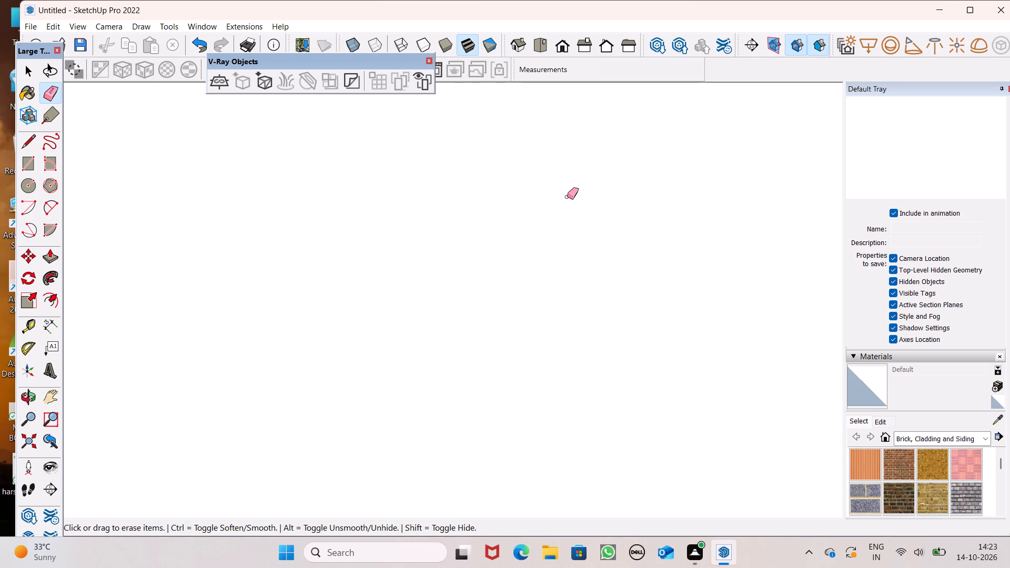
pyautogui.scroll(-7, 567, 197)
pyautogui.scroll(-14, 538, 199)
pyautogui.press('space')
# Pull the left inner side face of the top-storey window frame slightly inward with Push/Pull.
pyautogui.moveTo(543, 290); pyautogui.dragTo(592, 0, button='middle')
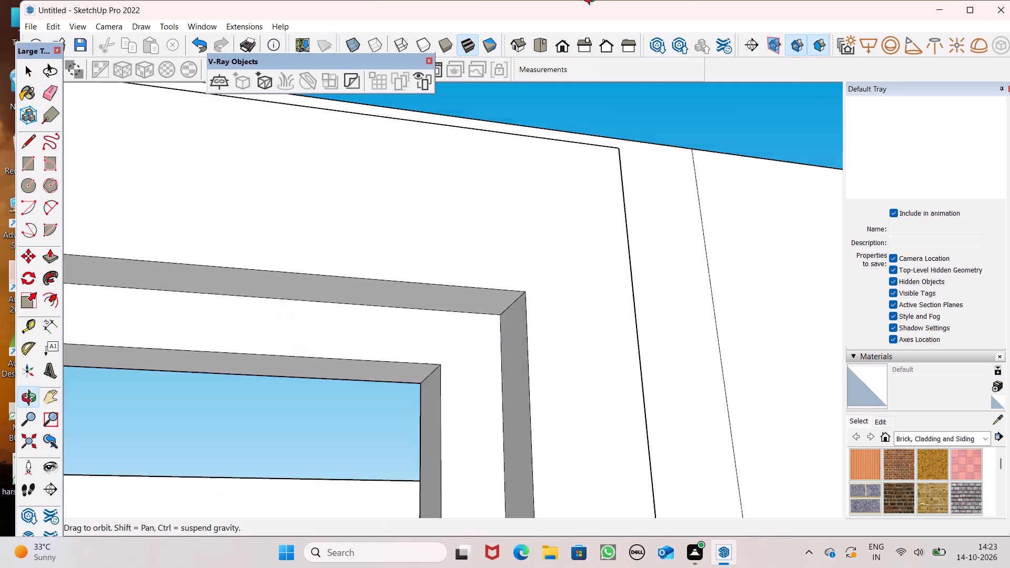
pyautogui.moveTo(592, 0); pyautogui.dragTo(595, 259, button='middle')
pyautogui.scroll(1, 595, 259)
pyautogui.scroll(-16, 594, 184)
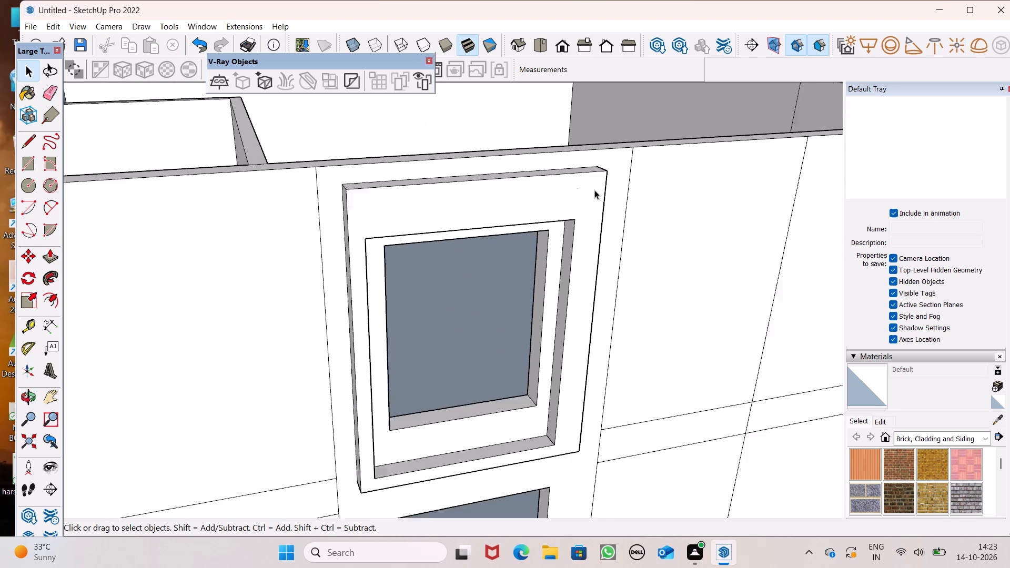
pyautogui.scroll(-2, 594, 190)
pyautogui.moveTo(543, 376); pyautogui.dragTo(438, 391, button='middle')
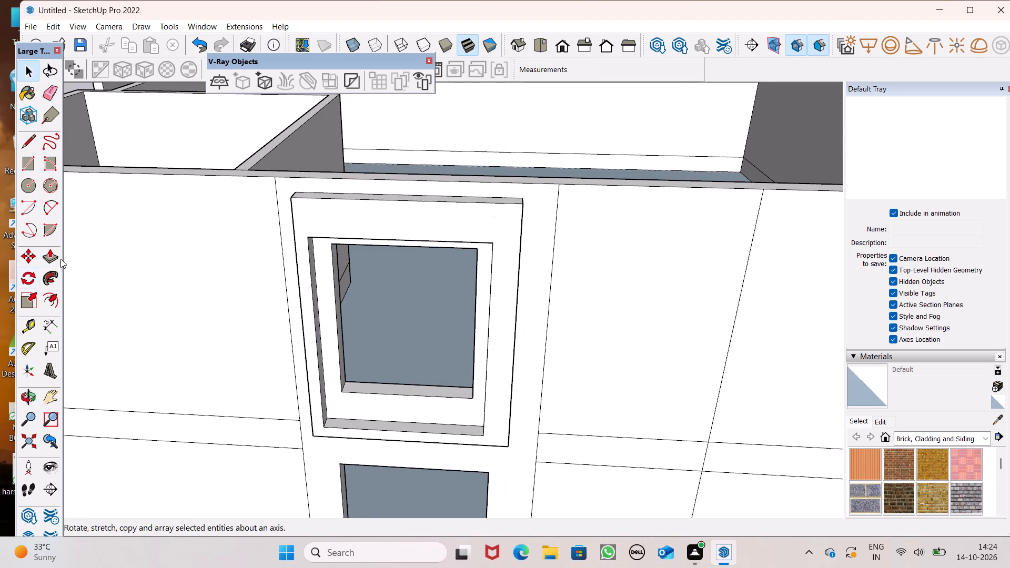
pyautogui.click(43, 259)
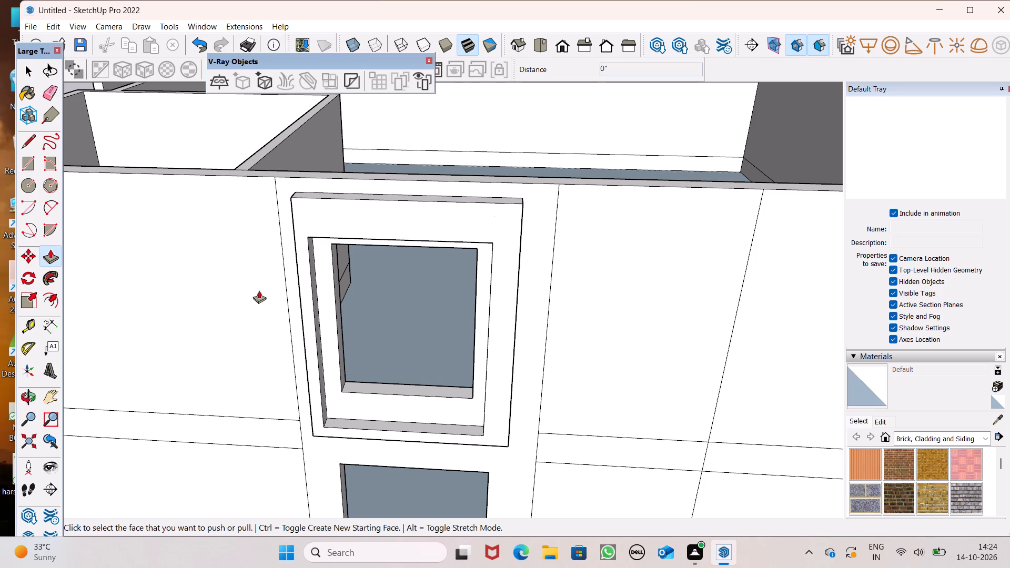
pyautogui.moveTo(278, 342); pyautogui.dragTo(237, 353, button='middle')
pyautogui.scroll(1, 238, 353)
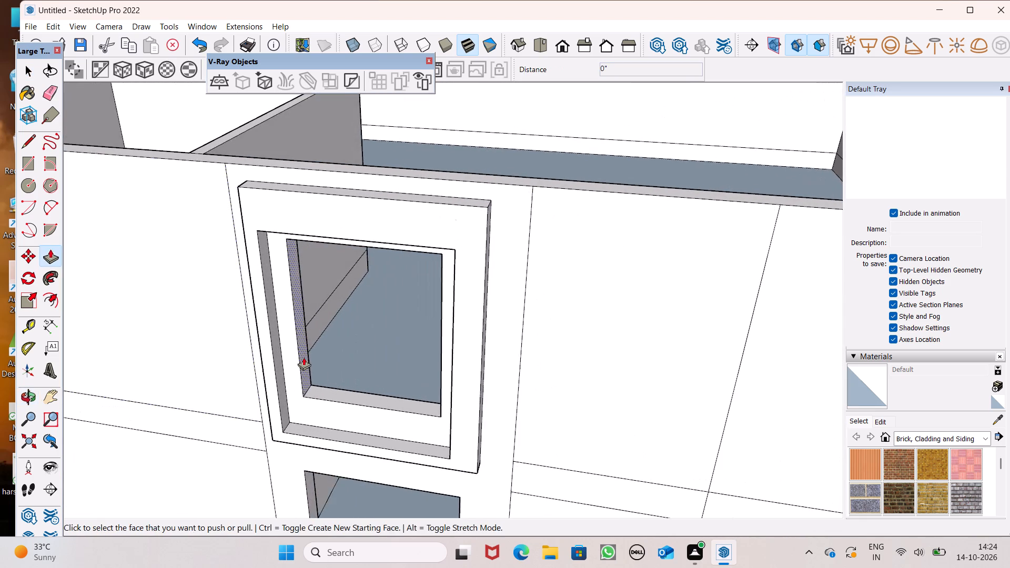
pyautogui.scroll(4, 300, 360)
pyautogui.moveTo(276, 385); pyautogui.dragTo(284, 389)
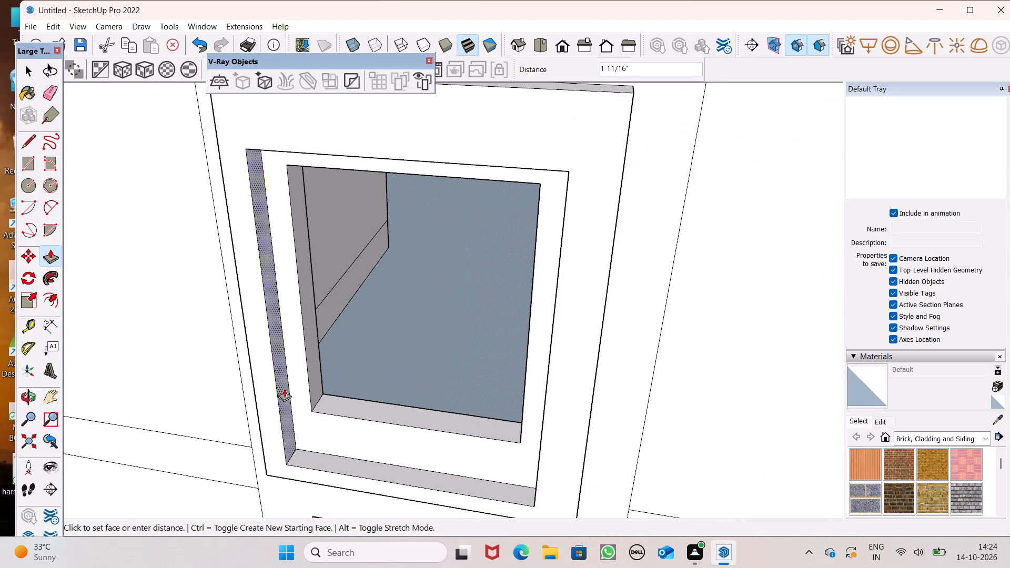
pyautogui.moveTo(284, 389); pyautogui.dragTo(288, 389)
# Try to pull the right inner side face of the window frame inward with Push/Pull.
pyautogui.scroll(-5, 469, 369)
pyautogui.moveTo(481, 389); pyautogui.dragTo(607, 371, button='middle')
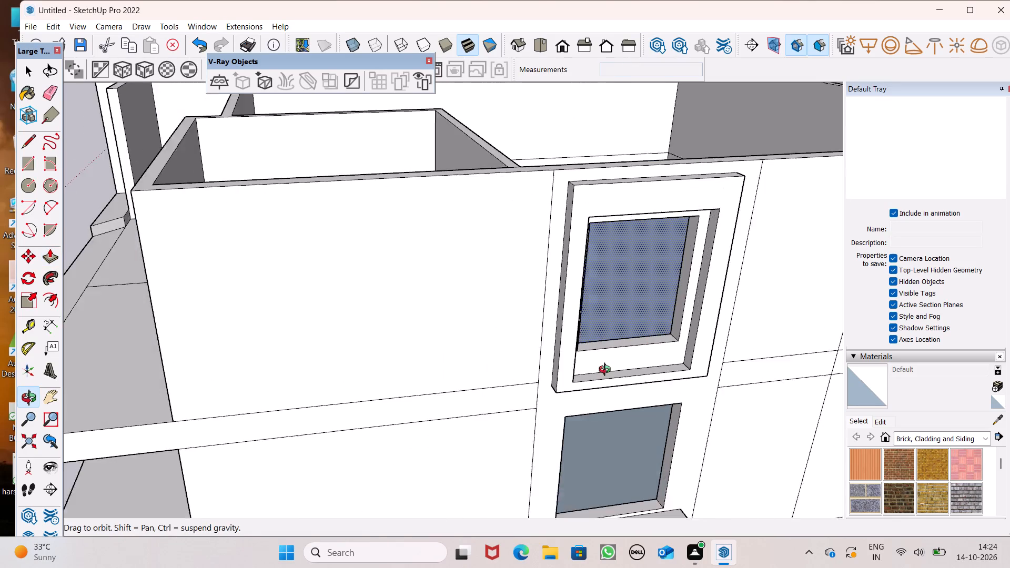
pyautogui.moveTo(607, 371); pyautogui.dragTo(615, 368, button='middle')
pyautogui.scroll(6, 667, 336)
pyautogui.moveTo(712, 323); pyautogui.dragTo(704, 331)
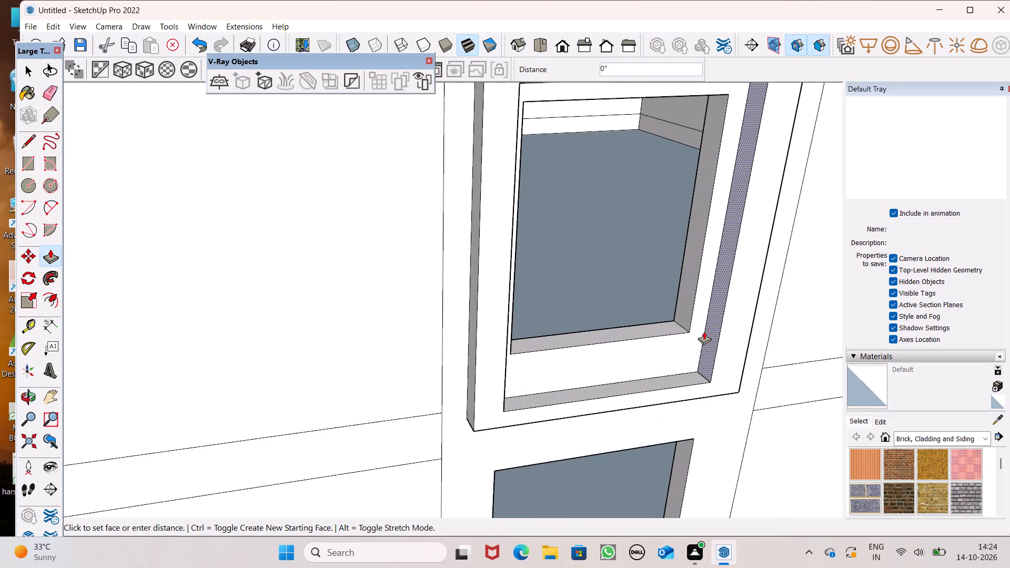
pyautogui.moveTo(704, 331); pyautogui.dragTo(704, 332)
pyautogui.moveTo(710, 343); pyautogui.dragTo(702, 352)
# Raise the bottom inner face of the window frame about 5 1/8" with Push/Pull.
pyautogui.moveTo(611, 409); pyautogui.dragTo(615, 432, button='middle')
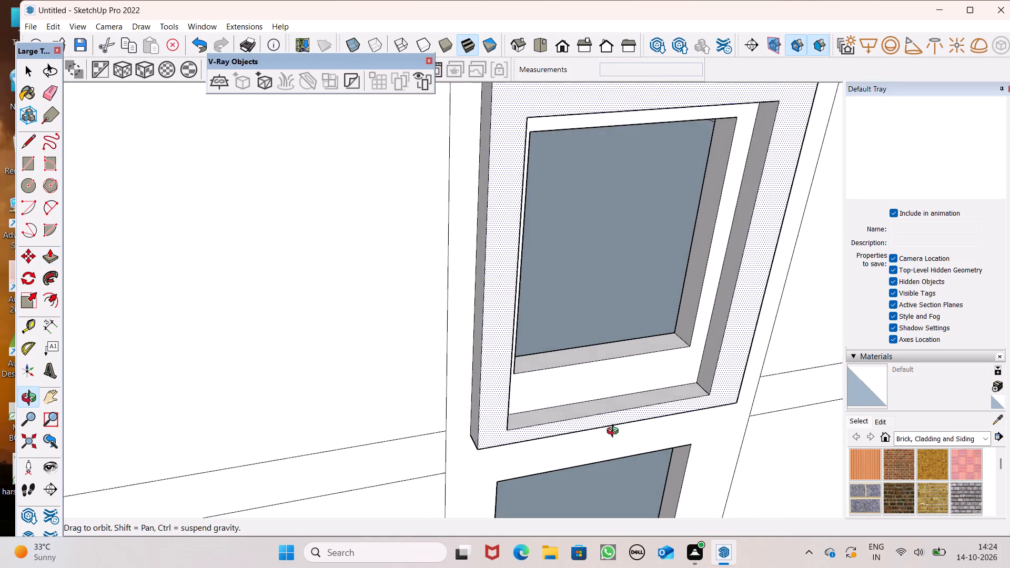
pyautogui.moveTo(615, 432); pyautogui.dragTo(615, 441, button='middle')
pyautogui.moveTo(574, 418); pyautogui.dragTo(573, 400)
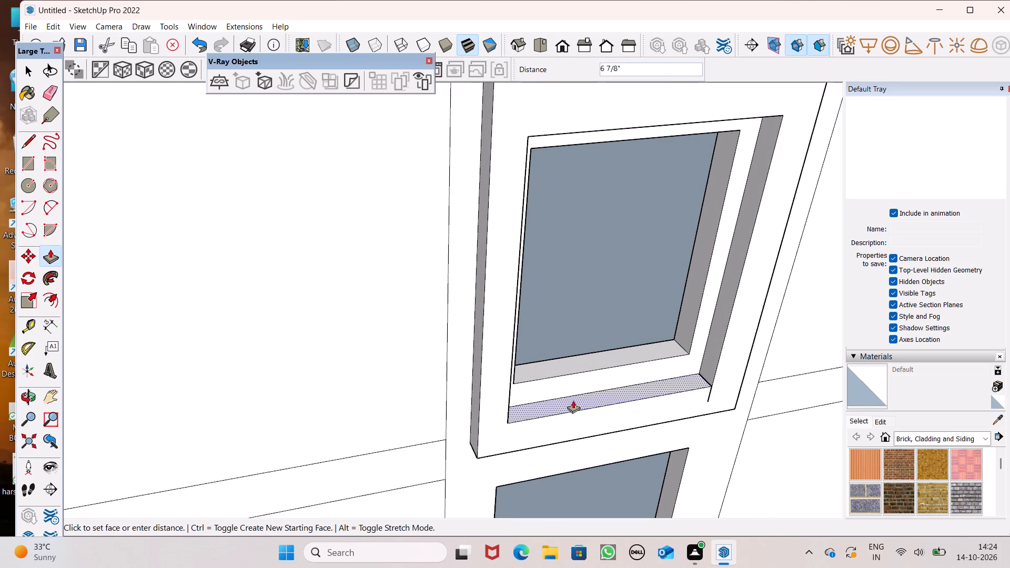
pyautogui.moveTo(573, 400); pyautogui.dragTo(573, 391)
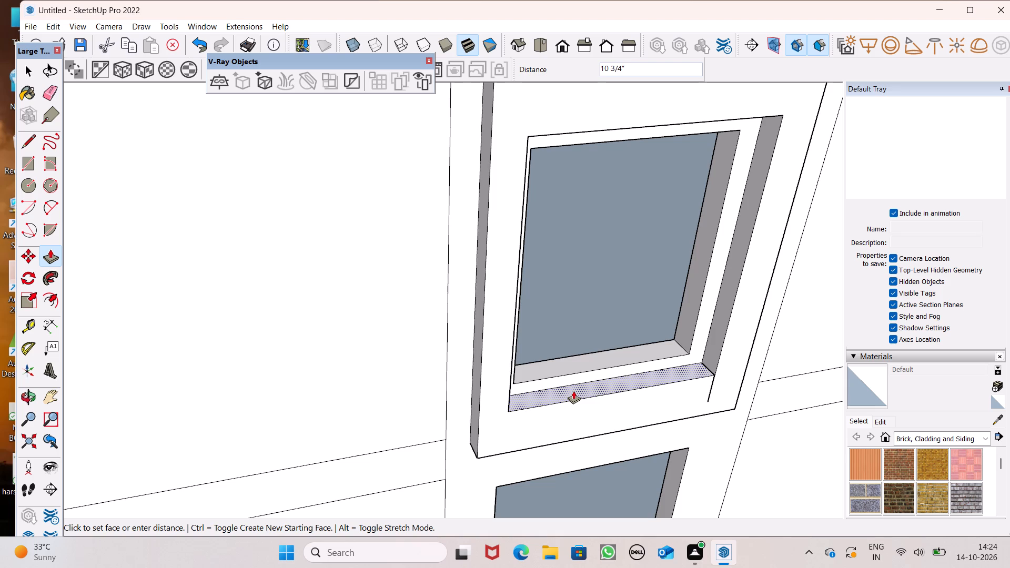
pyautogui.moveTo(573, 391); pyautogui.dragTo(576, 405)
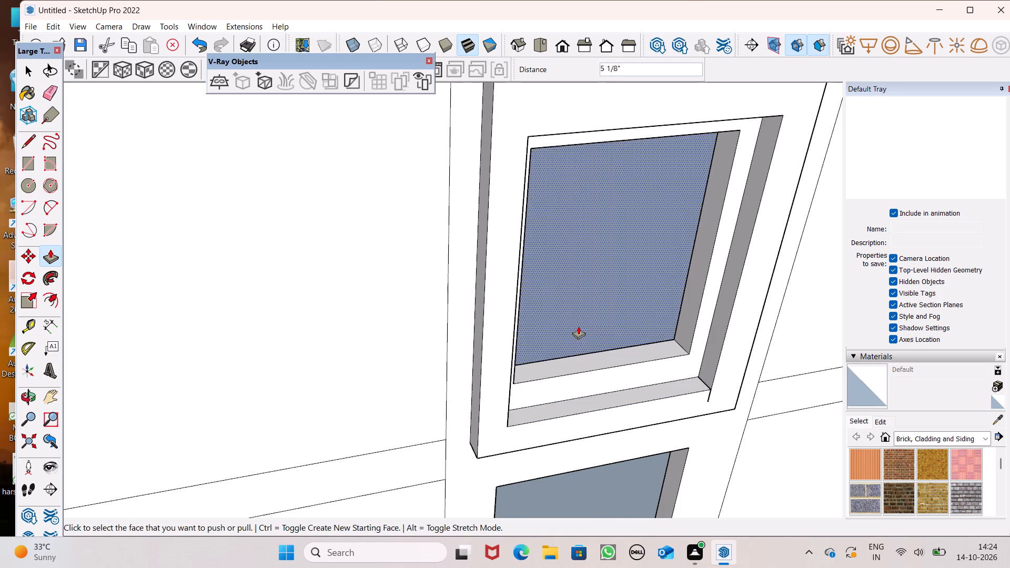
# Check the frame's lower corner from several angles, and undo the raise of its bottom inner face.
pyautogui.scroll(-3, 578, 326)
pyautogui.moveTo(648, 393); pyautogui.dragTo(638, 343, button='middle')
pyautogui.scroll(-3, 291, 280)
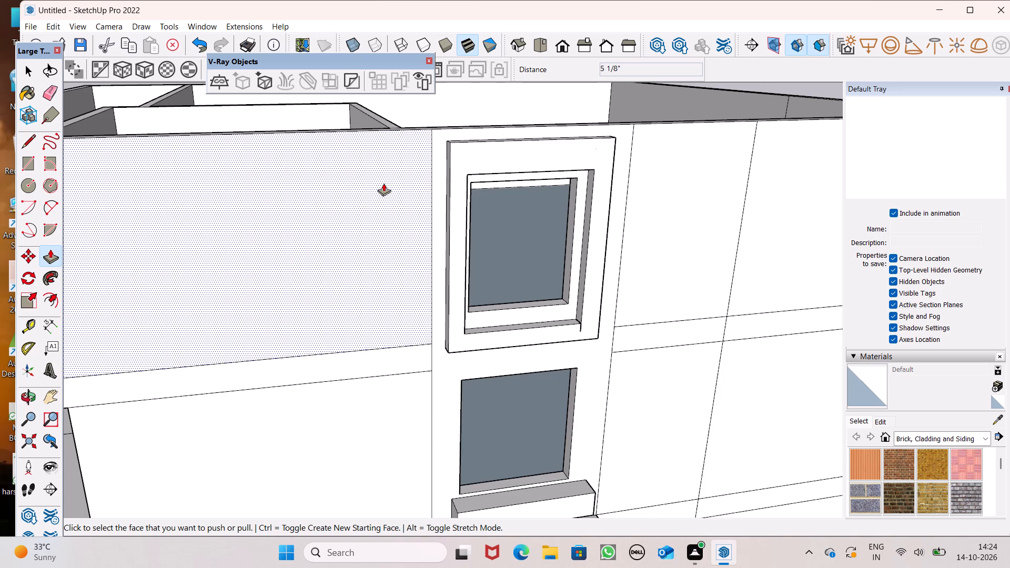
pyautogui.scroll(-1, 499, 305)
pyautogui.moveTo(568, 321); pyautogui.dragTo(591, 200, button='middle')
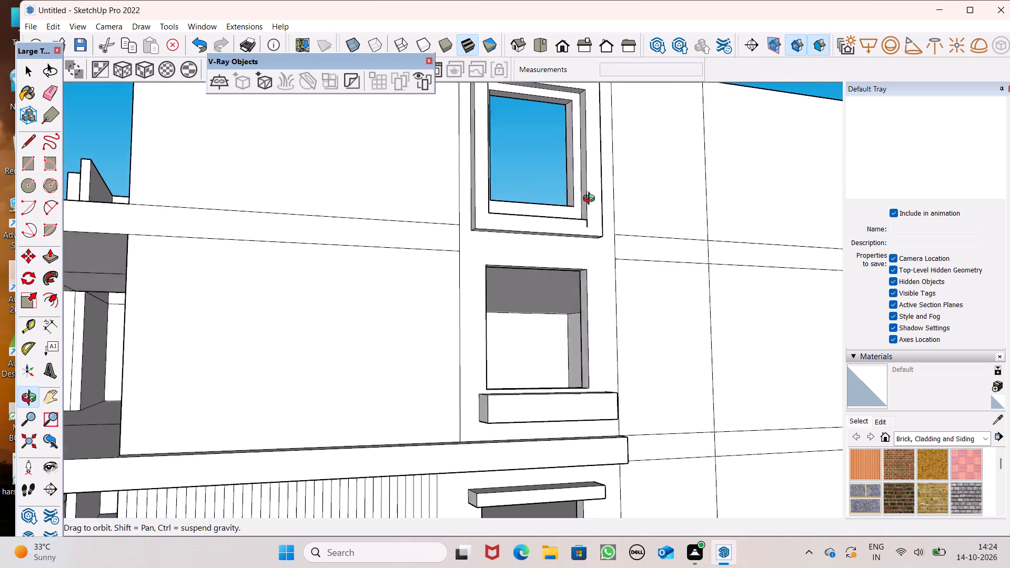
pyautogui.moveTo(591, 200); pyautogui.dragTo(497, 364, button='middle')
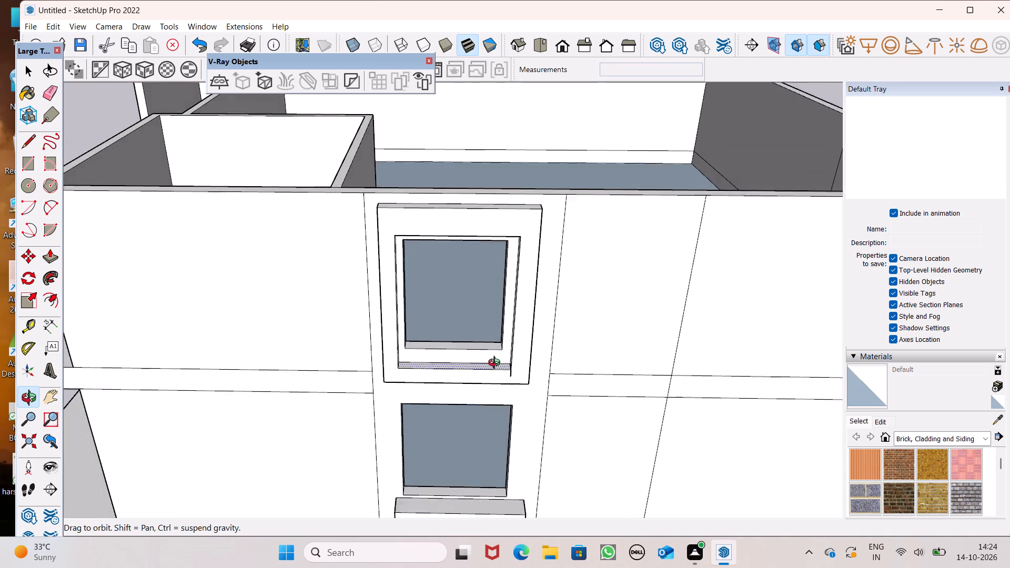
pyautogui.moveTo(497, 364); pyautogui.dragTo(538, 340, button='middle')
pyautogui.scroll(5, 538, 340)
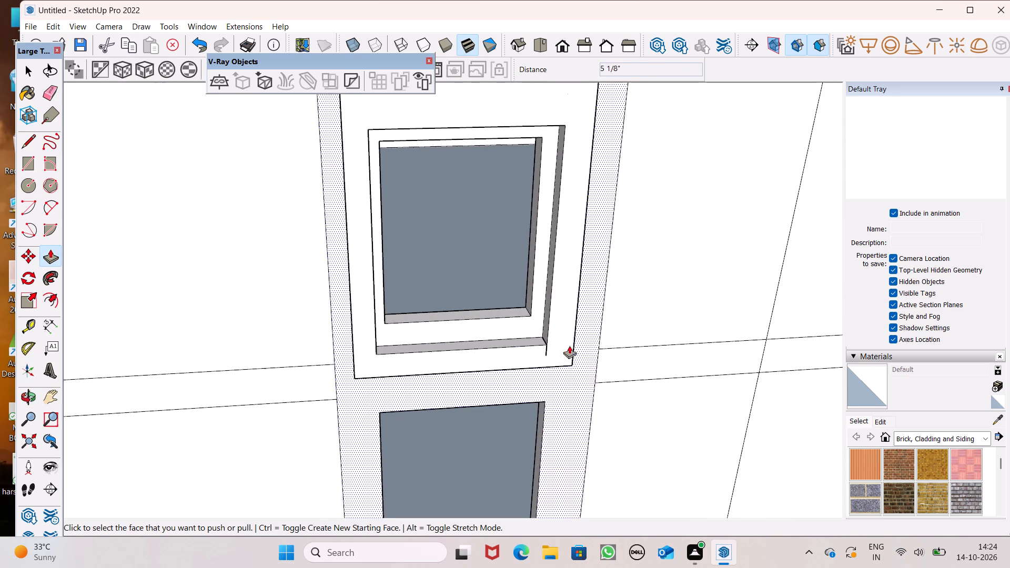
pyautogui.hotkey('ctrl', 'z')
# Extend the underside of the top-storey window frame downward with Push/Pull.
pyautogui.moveTo(436, 405); pyautogui.dragTo(458, 303, button='middle')
pyautogui.scroll(-1, 458, 291)
pyautogui.scroll(-3, 476, 209)
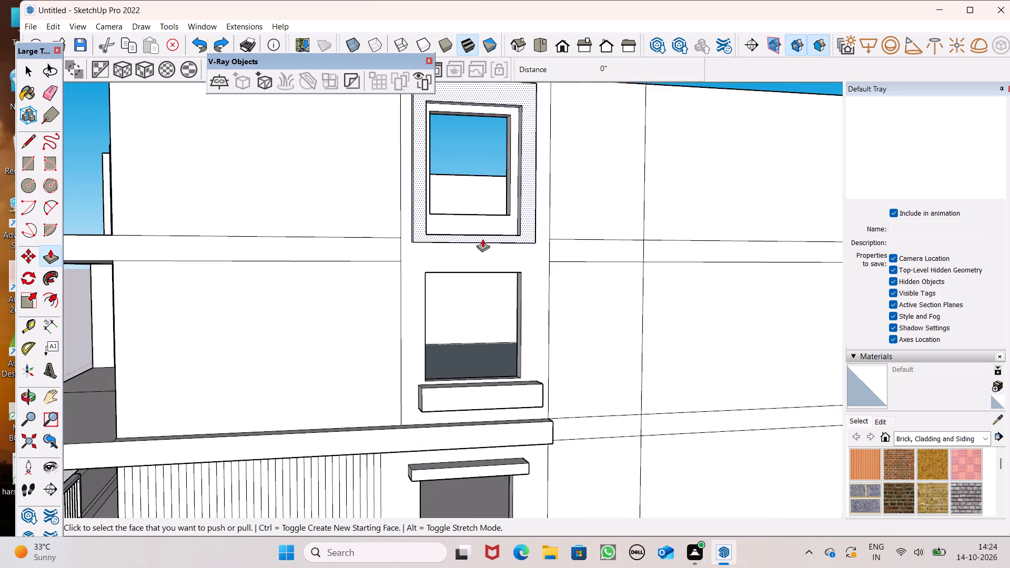
pyautogui.moveTo(482, 242); pyautogui.dragTo(488, 124, button='middle')
pyautogui.scroll(1, 487, 124)
pyautogui.scroll(4, 429, 163)
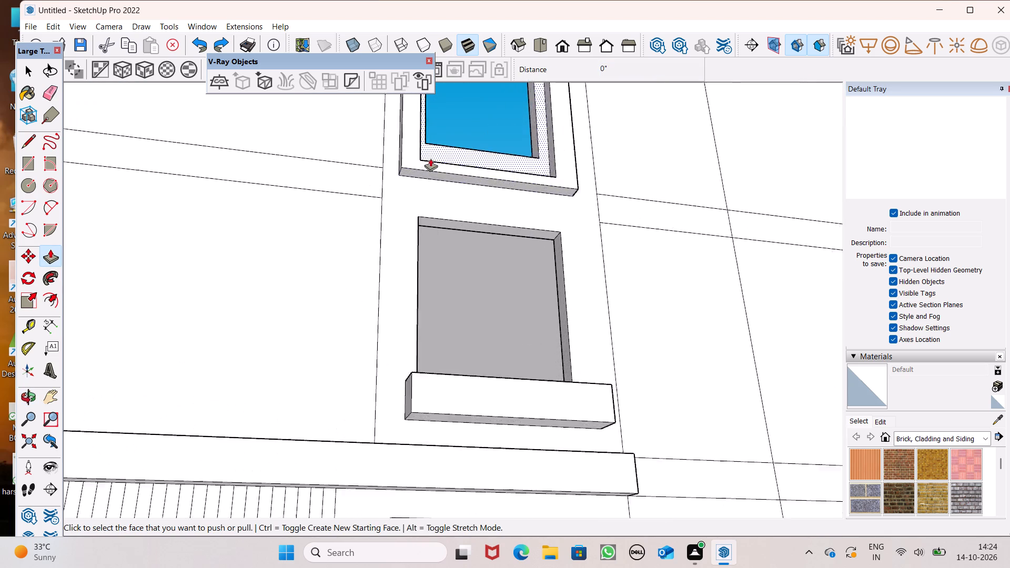
pyautogui.scroll(3, 430, 158)
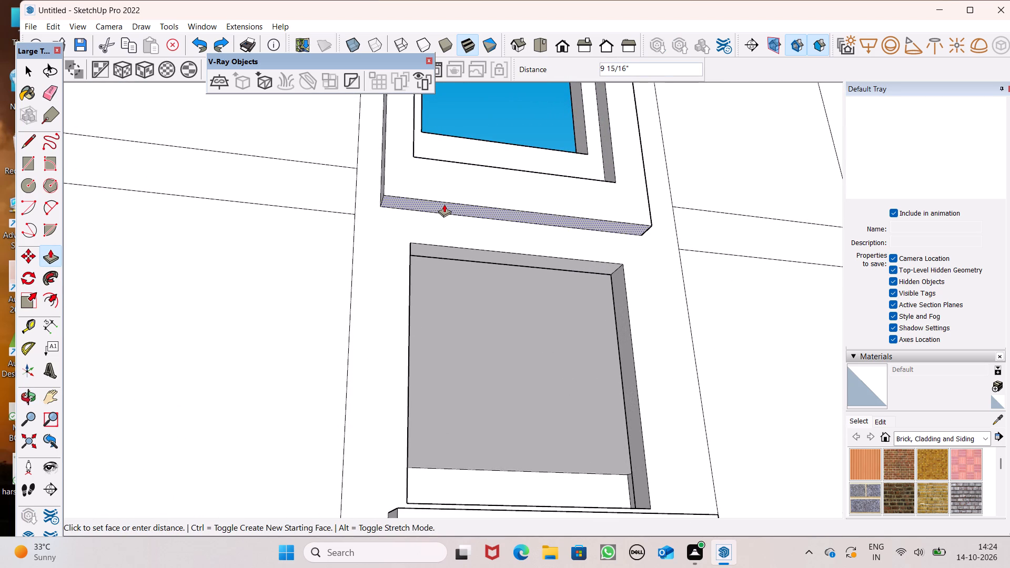
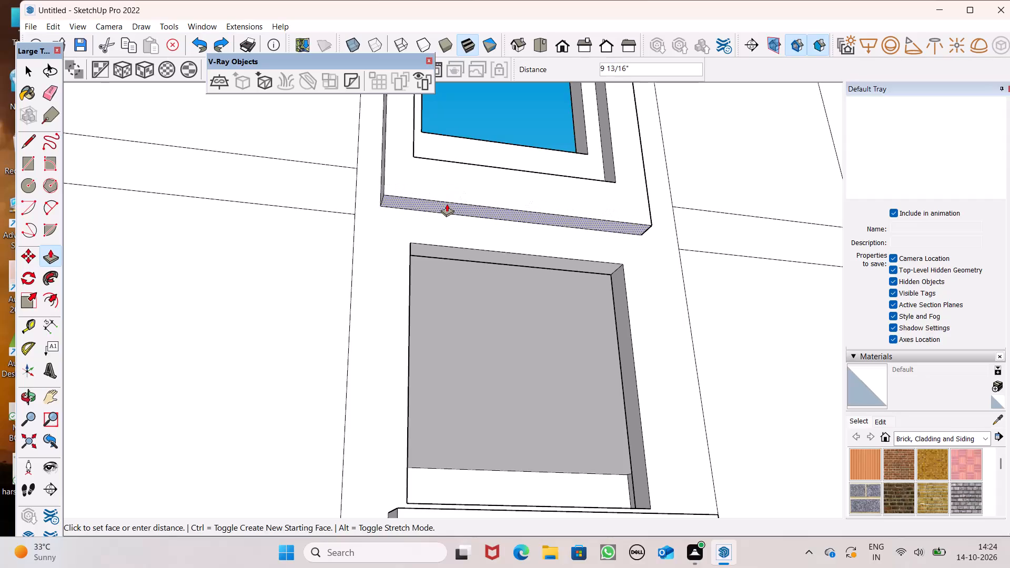
# Examine the top-storey window frame and the window openings below it from lower and higher angles.
pyautogui.scroll(-4, 476, 178)
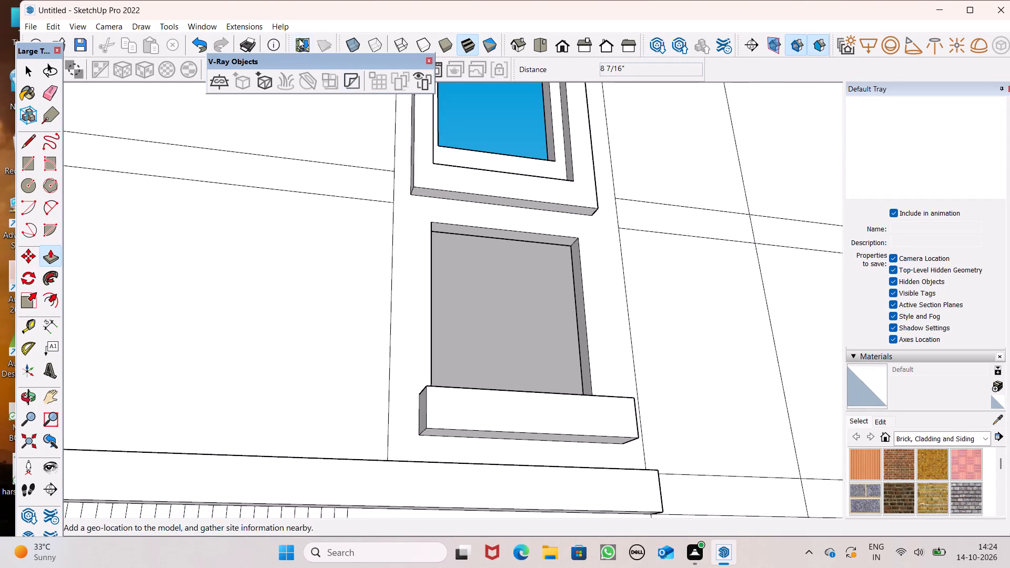
pyautogui.moveTo(430, 178); pyautogui.dragTo(462, 339, button='middle')
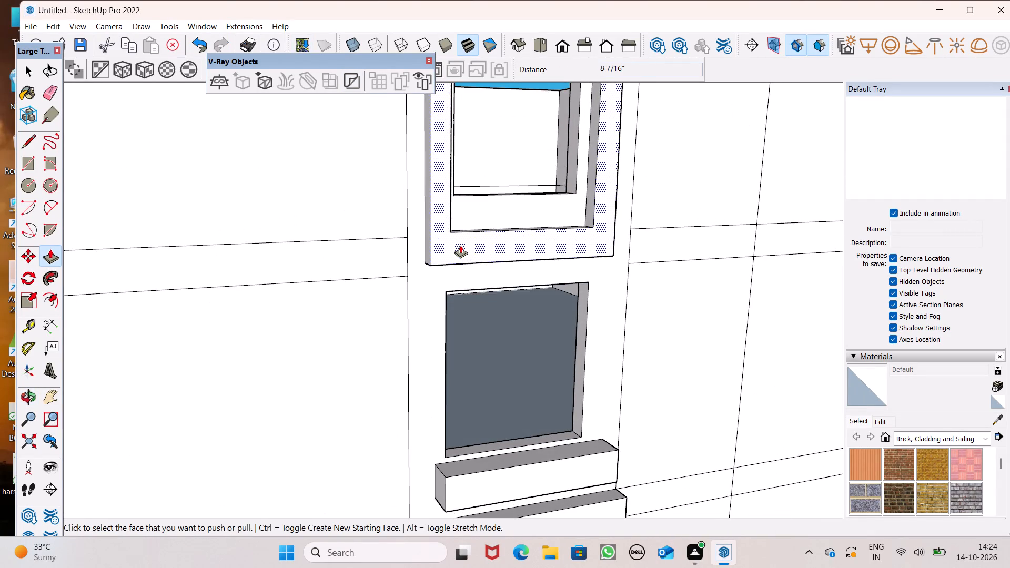
pyautogui.scroll(-8, 460, 245)
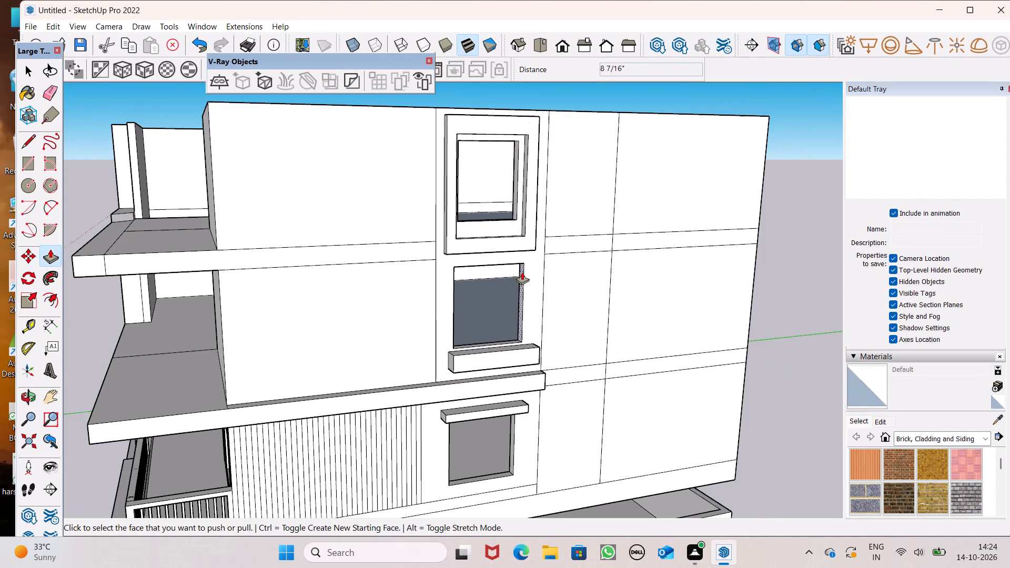
pyautogui.moveTo(498, 316); pyautogui.dragTo(511, 415, button='middle')
pyautogui.scroll(1, 486, 257)
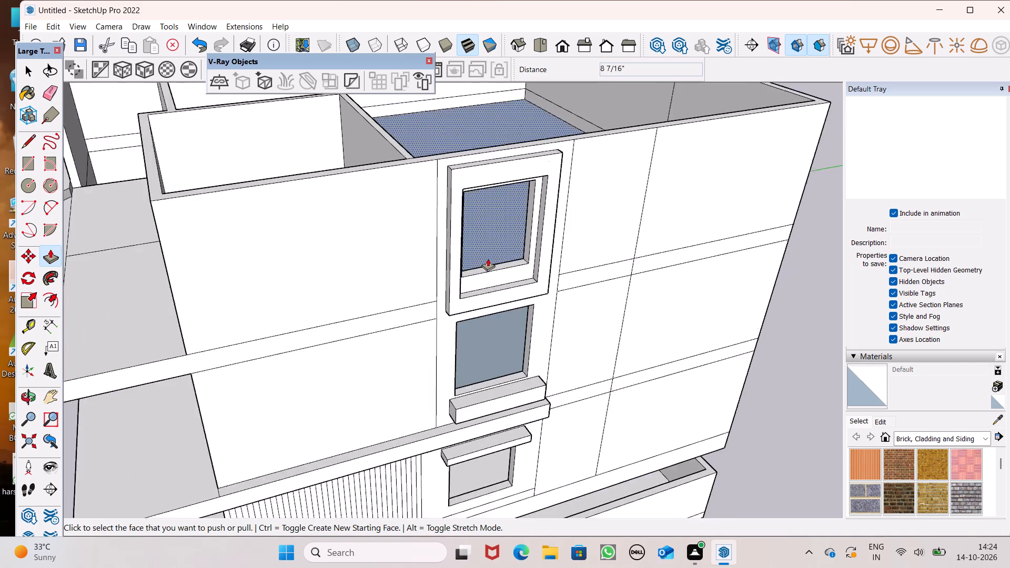
pyautogui.scroll(2, 488, 258)
pyautogui.scroll(-1, 496, 271)
pyautogui.scroll(3, 497, 273)
pyautogui.moveTo(503, 290); pyautogui.dragTo(472, 337, button='middle')
pyautogui.scroll(2, 449, 300)
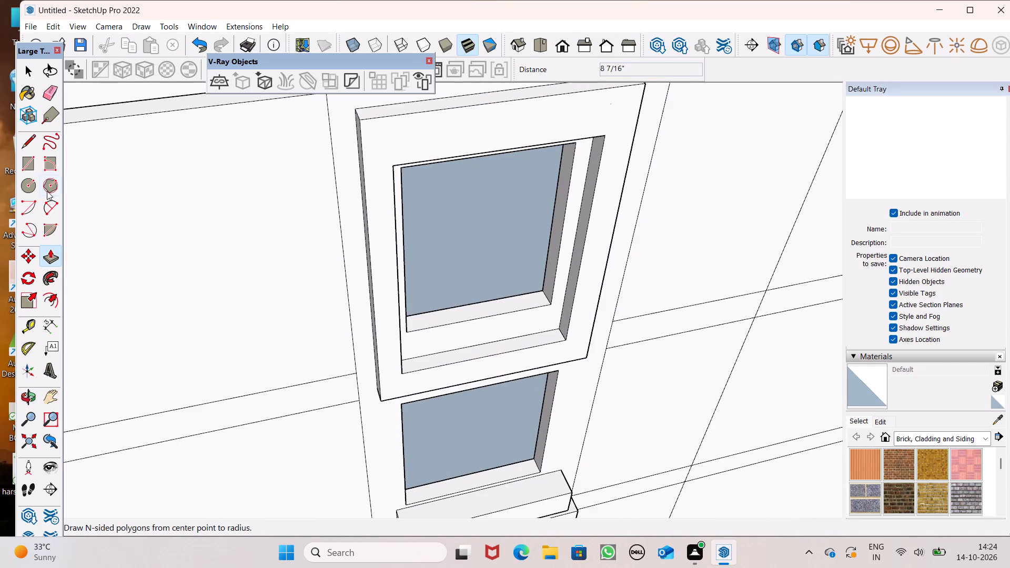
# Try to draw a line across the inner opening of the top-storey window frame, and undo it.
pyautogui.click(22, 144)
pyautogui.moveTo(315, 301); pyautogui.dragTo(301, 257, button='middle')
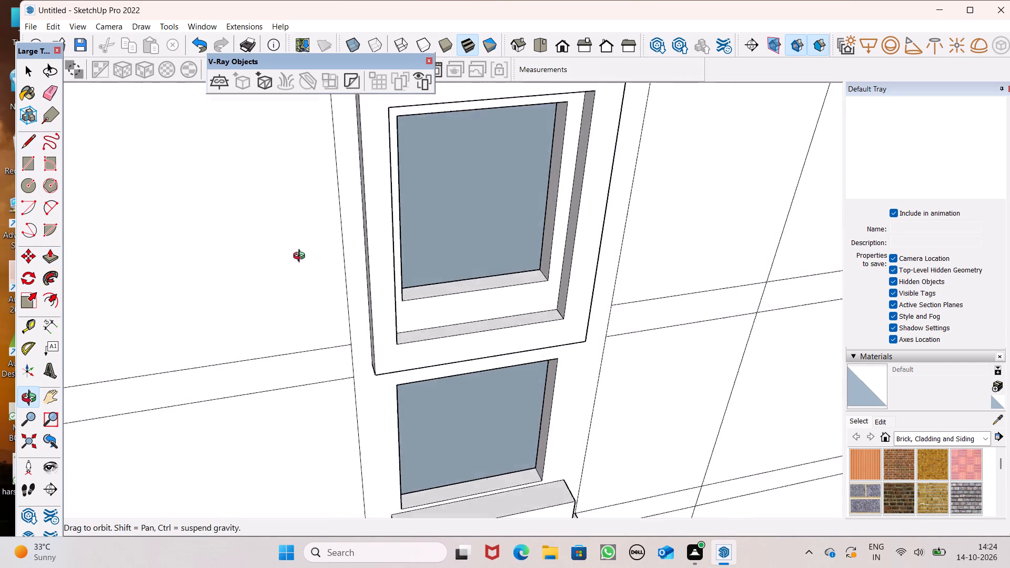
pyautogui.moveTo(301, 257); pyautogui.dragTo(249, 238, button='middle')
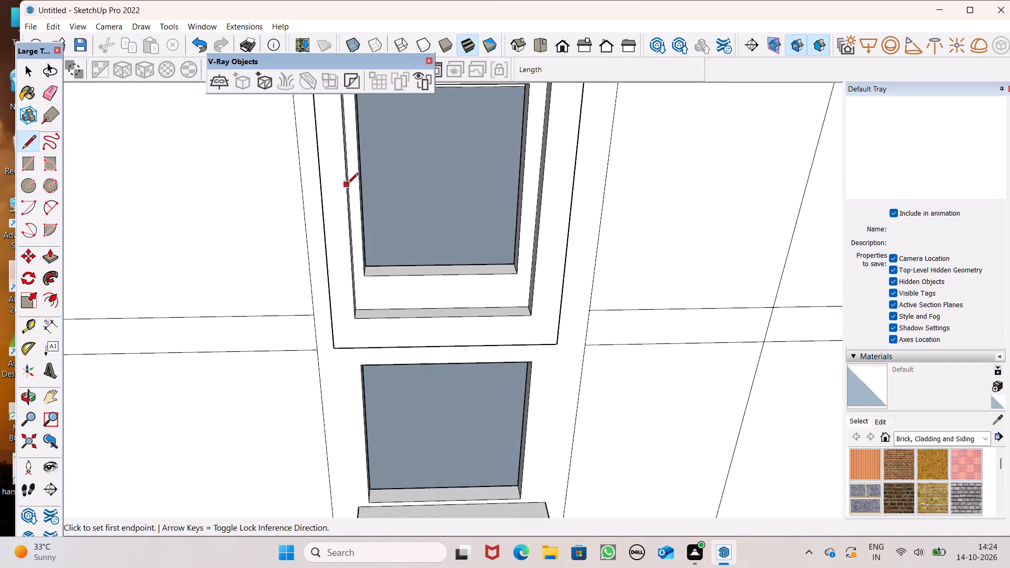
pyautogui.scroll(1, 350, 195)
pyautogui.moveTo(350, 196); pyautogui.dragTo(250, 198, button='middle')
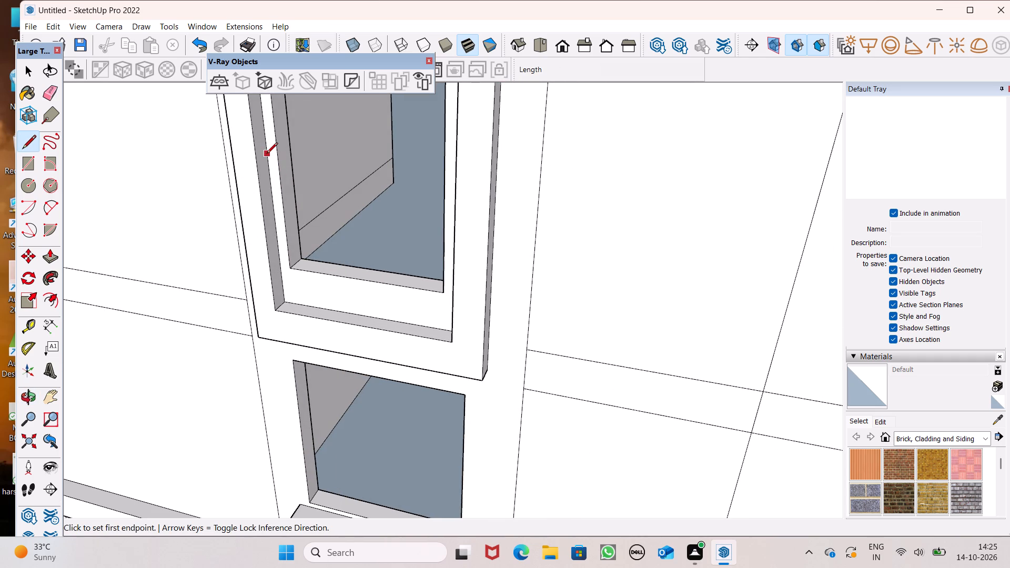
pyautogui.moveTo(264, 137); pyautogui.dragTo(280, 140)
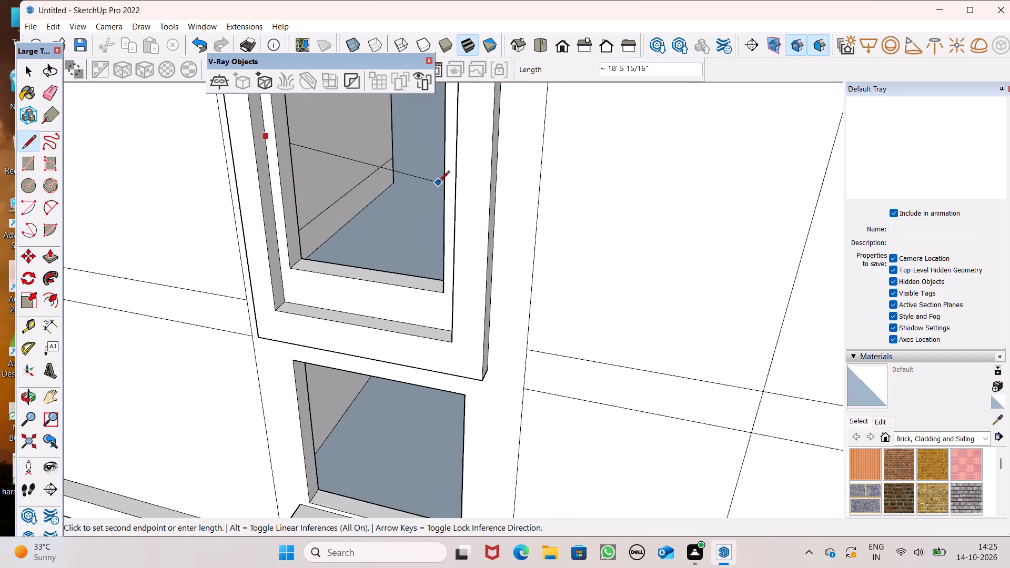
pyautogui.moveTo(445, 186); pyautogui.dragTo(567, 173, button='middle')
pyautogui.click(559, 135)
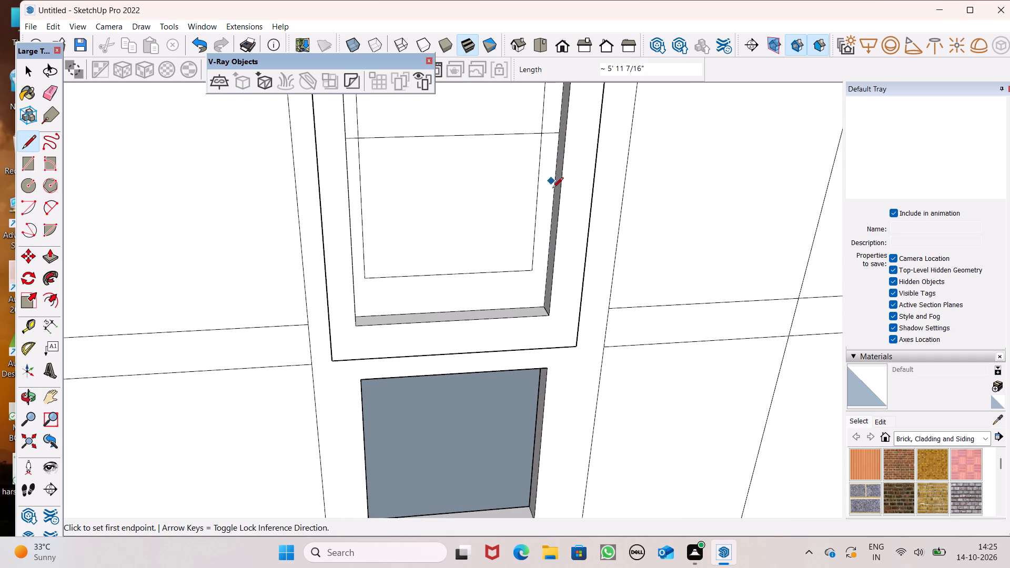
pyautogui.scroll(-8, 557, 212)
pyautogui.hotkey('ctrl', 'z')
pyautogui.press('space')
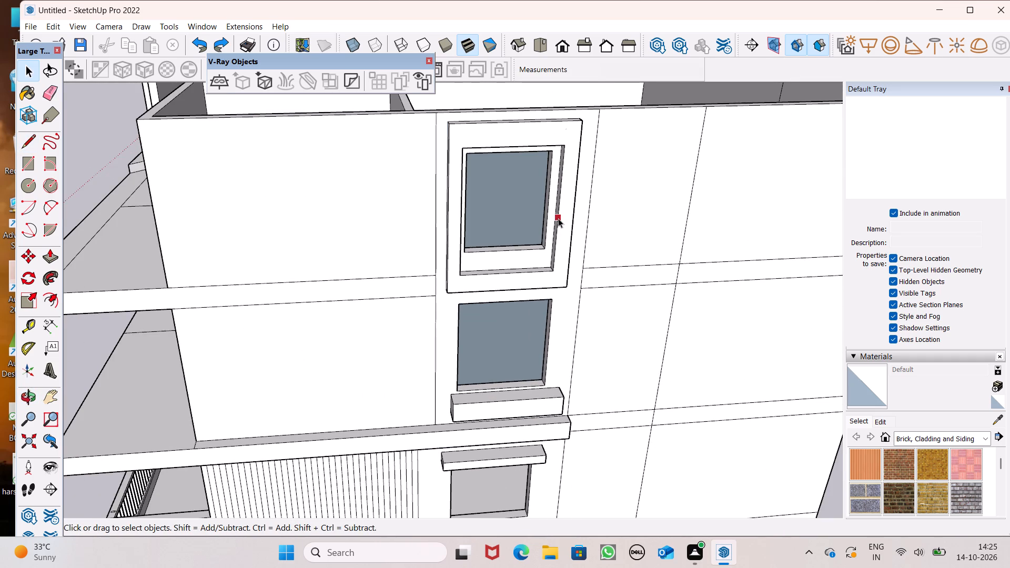
# Examine from below, above and along the wall how far the side wall's window frame and ledges project.
pyautogui.scroll(-3, 558, 218)
pyautogui.scroll(1, 540, 274)
pyautogui.moveTo(540, 274); pyautogui.dragTo(600, 56, button='middle')
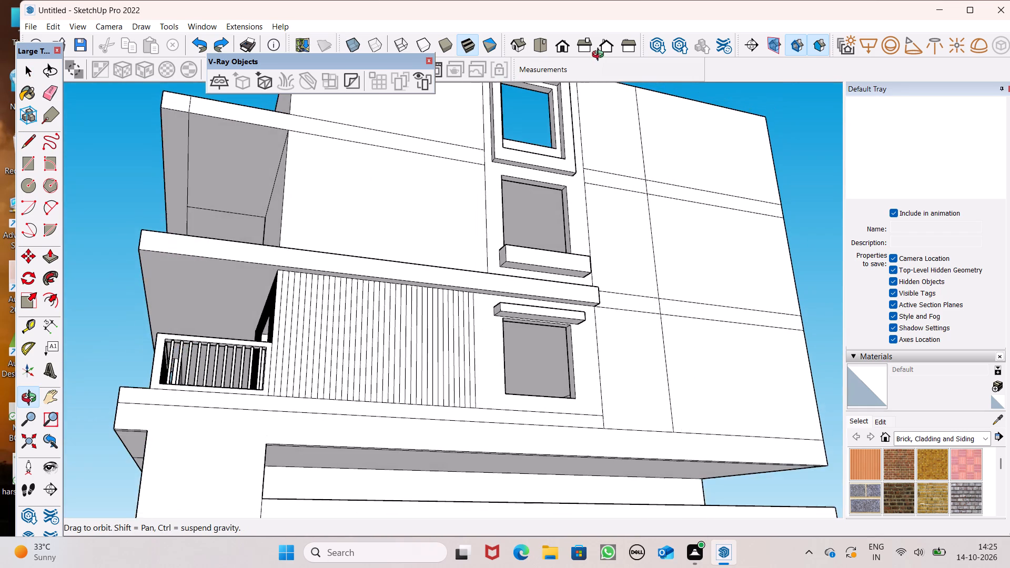
pyautogui.moveTo(600, 56); pyautogui.dragTo(581, 74, button='middle')
pyautogui.scroll(1, 583, 65)
pyautogui.scroll(4, 552, 160)
pyautogui.scroll(-4, 550, 159)
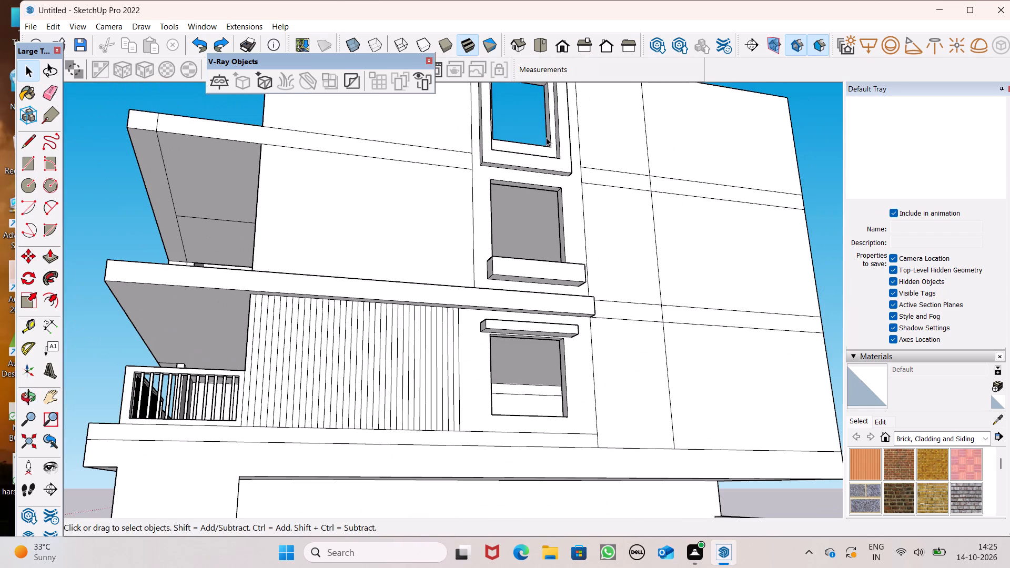
pyautogui.scroll(-3, 572, 219)
pyautogui.moveTo(593, 303); pyautogui.dragTo(682, 541, button='middle')
pyautogui.scroll(1, 611, 354)
pyautogui.moveTo(518, 352); pyautogui.dragTo(535, 388, button='middle')
pyautogui.scroll(1, 523, 363)
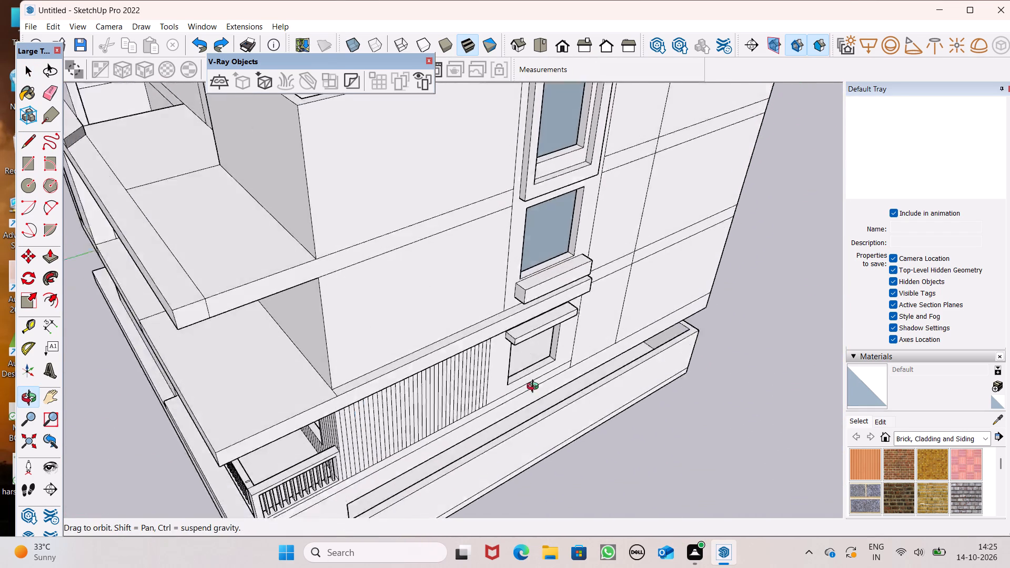
pyautogui.moveTo(535, 388); pyautogui.dragTo(622, 441, button='middle')
pyautogui.scroll(6, 514, 259)
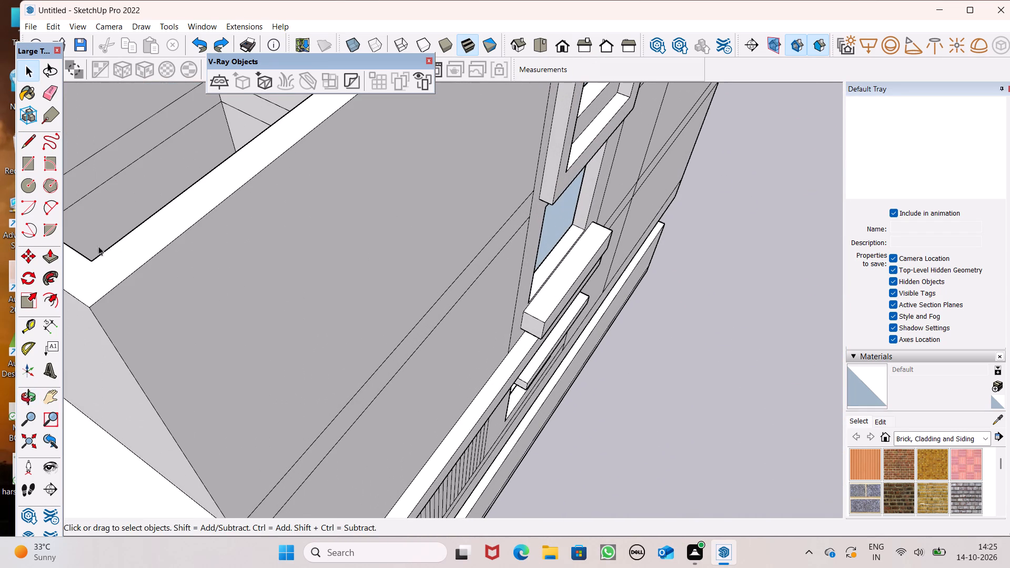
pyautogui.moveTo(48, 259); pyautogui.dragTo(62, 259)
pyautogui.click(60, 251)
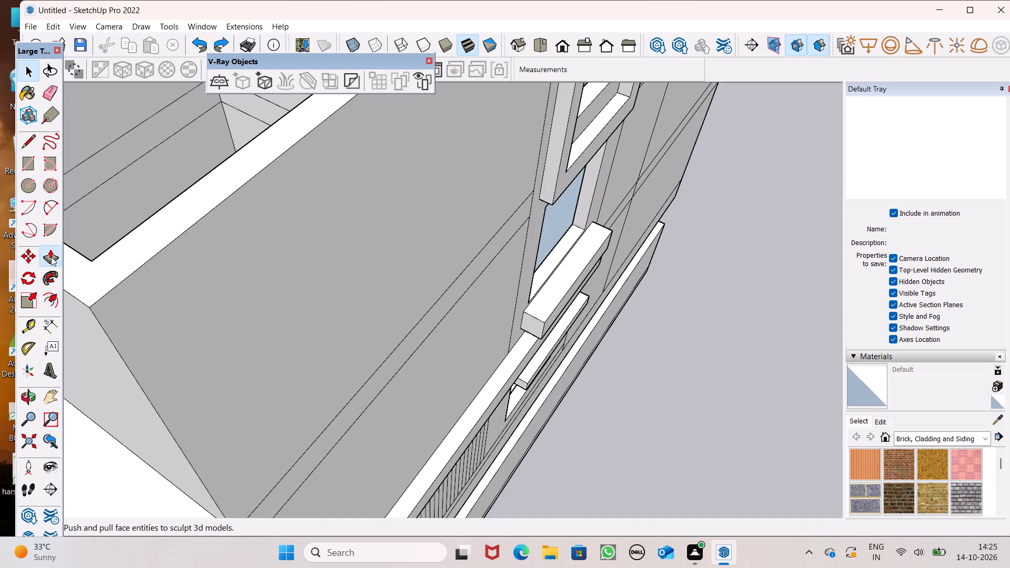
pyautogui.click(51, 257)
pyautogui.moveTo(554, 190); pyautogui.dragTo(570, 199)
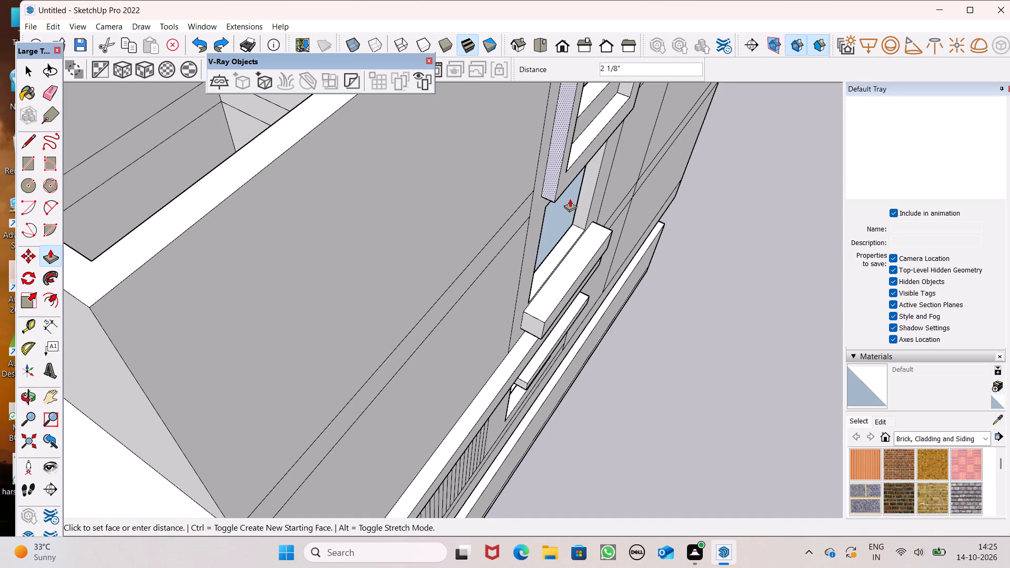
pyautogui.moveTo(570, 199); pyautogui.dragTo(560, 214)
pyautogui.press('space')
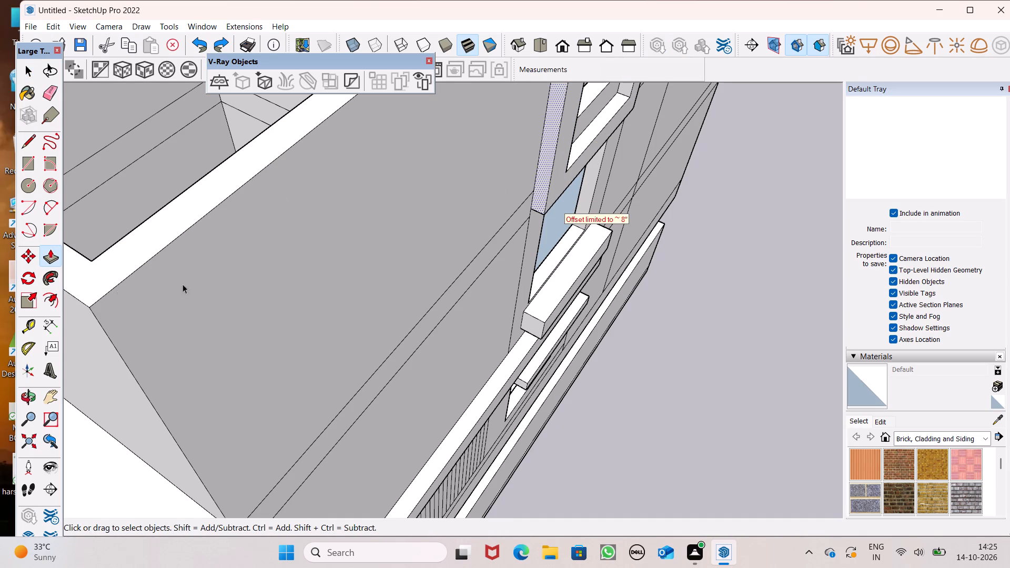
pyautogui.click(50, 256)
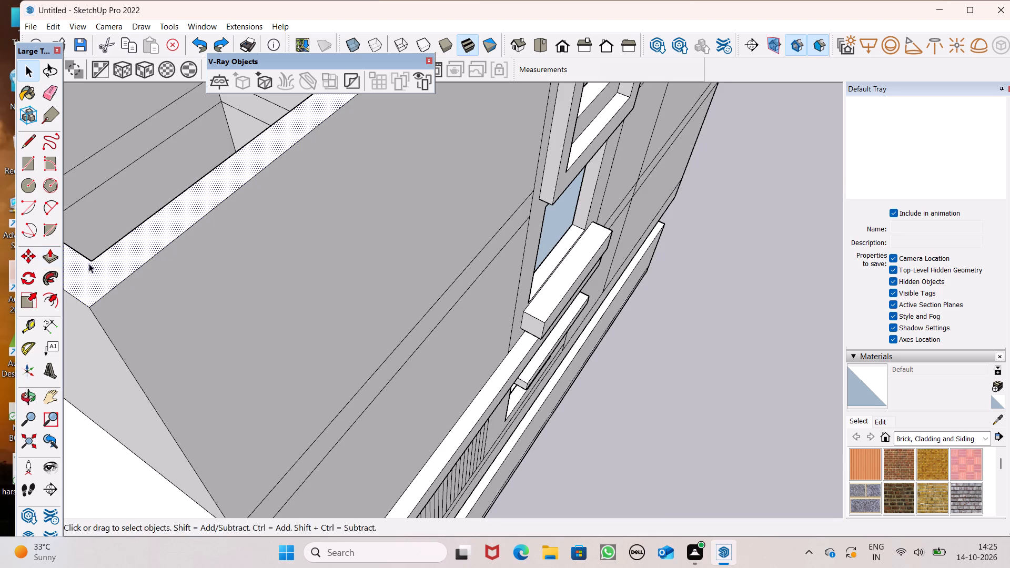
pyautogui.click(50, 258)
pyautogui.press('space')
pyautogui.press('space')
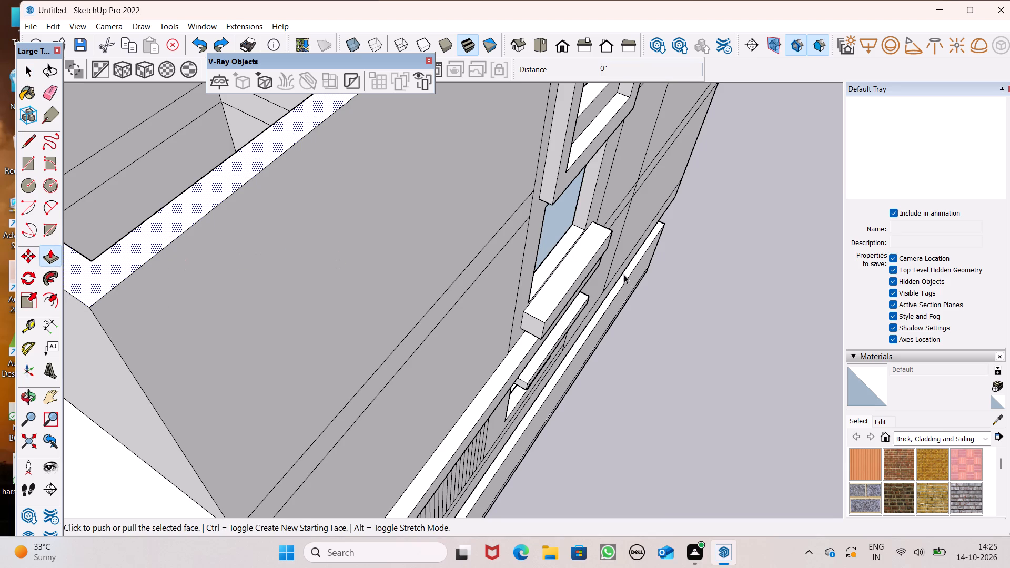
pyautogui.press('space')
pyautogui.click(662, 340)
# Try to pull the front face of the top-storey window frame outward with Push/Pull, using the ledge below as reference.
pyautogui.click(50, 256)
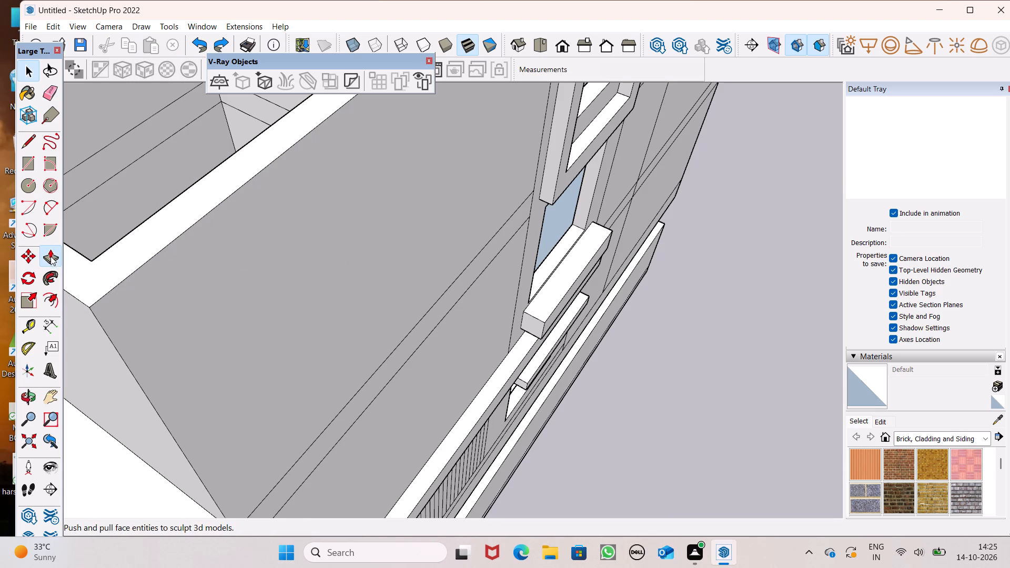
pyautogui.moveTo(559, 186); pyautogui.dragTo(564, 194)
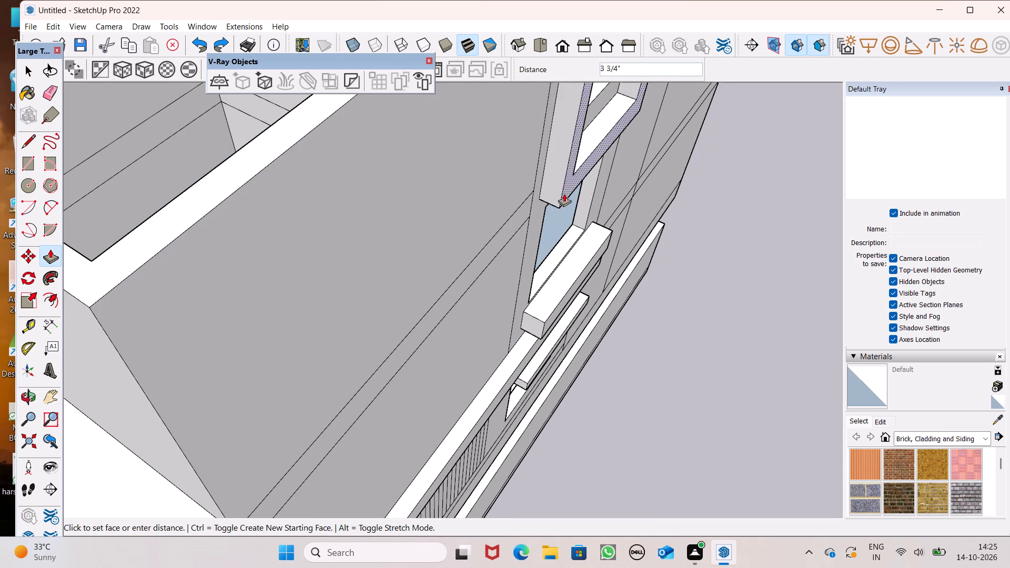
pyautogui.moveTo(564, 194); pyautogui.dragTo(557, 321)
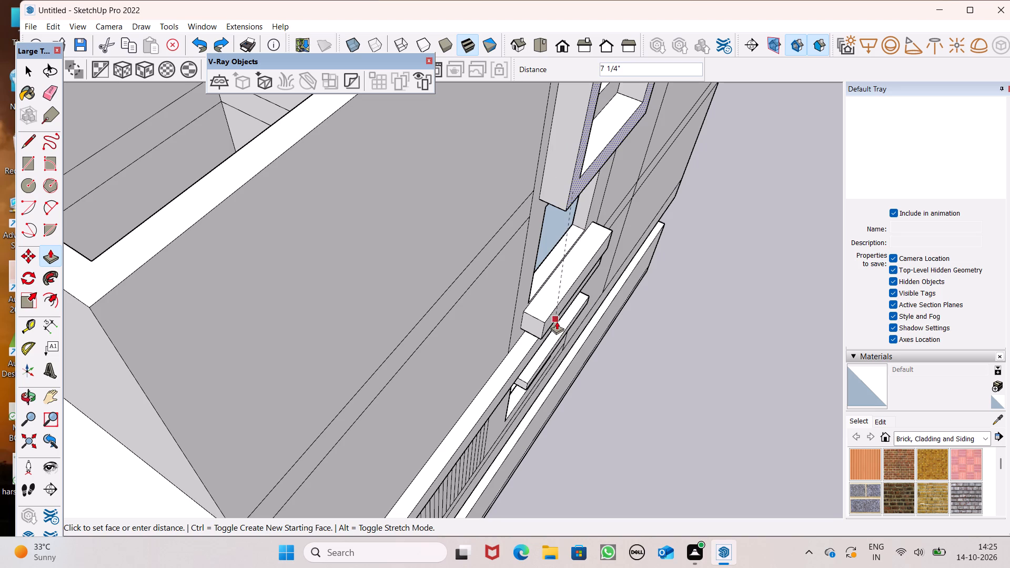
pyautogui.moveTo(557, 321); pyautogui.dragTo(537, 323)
# Pull the front face of the top-storey window frame outward 7 1/4" with Push/Pull, flush with the ledge below.
pyautogui.moveTo(537, 329); pyautogui.dragTo(398, 320, button='middle')
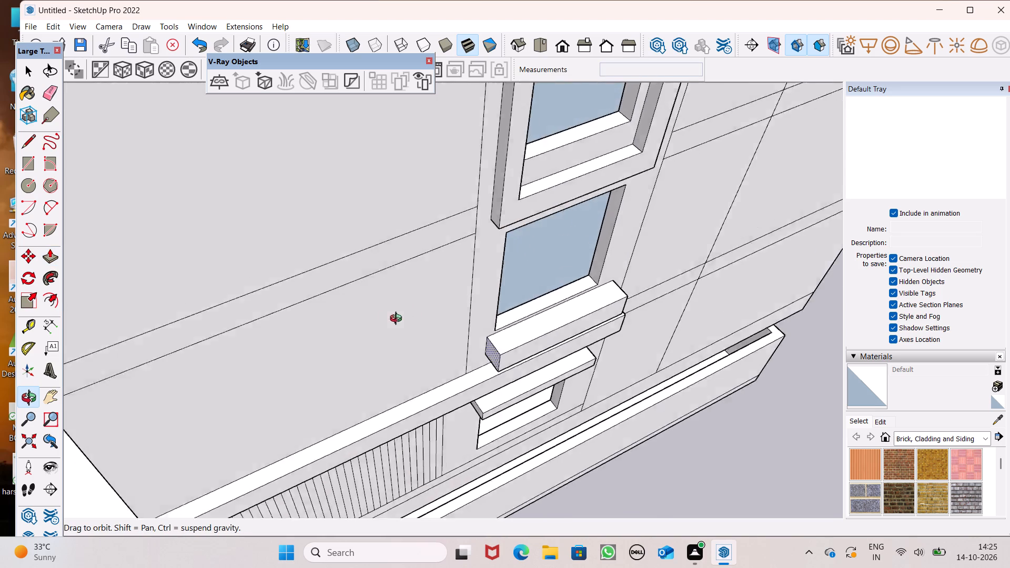
pyautogui.moveTo(398, 320); pyautogui.dragTo(512, 312, button='middle')
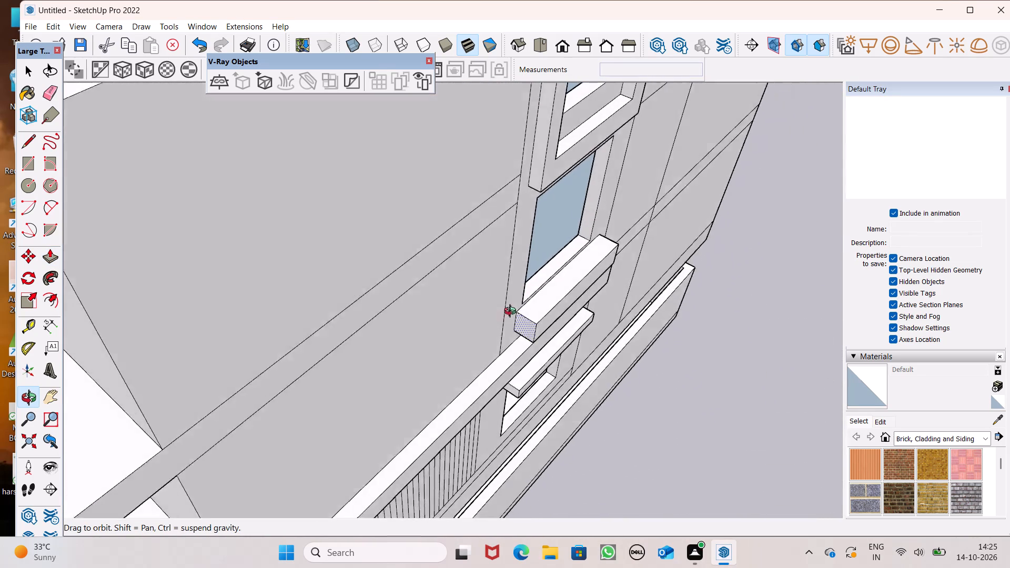
pyautogui.moveTo(512, 312); pyautogui.dragTo(553, 307, button='middle')
pyautogui.scroll(1, 545, 321)
pyautogui.scroll(-2, 37, 238)
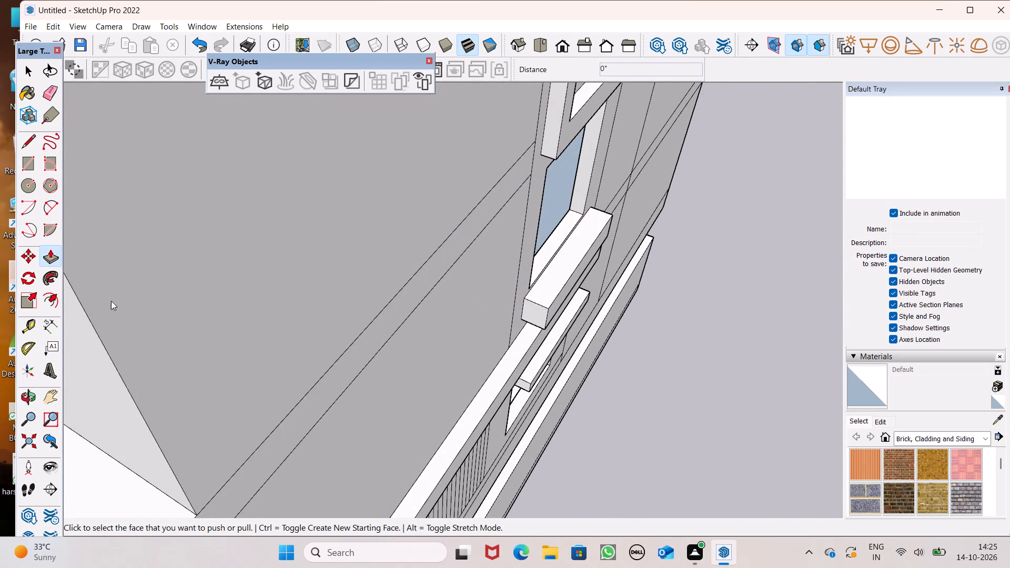
pyautogui.scroll(-9, 111, 301)
pyautogui.moveTo(480, 292); pyautogui.dragTo(236, 3, button='middle')
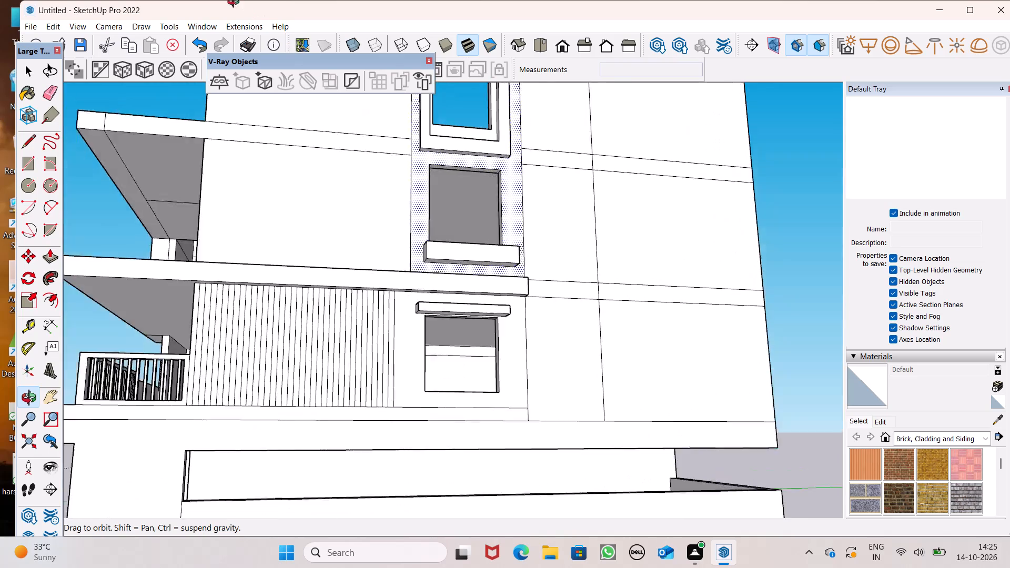
pyautogui.moveTo(236, 3); pyautogui.dragTo(0, 82, button='middle')
pyautogui.moveTo(368, 84); pyautogui.dragTo(314, 220, button='middle')
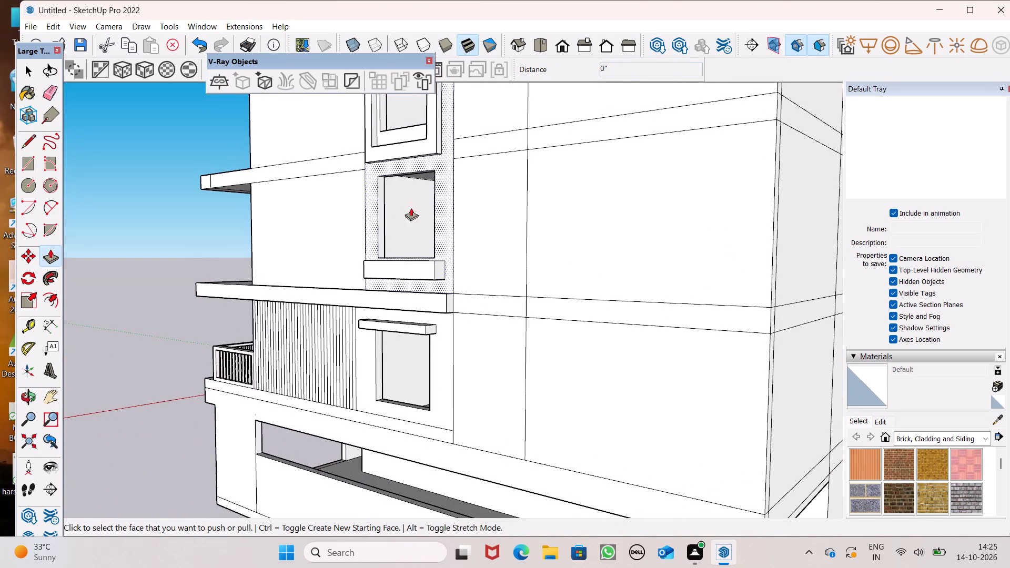
pyautogui.moveTo(461, 199); pyautogui.dragTo(335, 320, button='middle')
pyautogui.scroll(1, 419, 286)
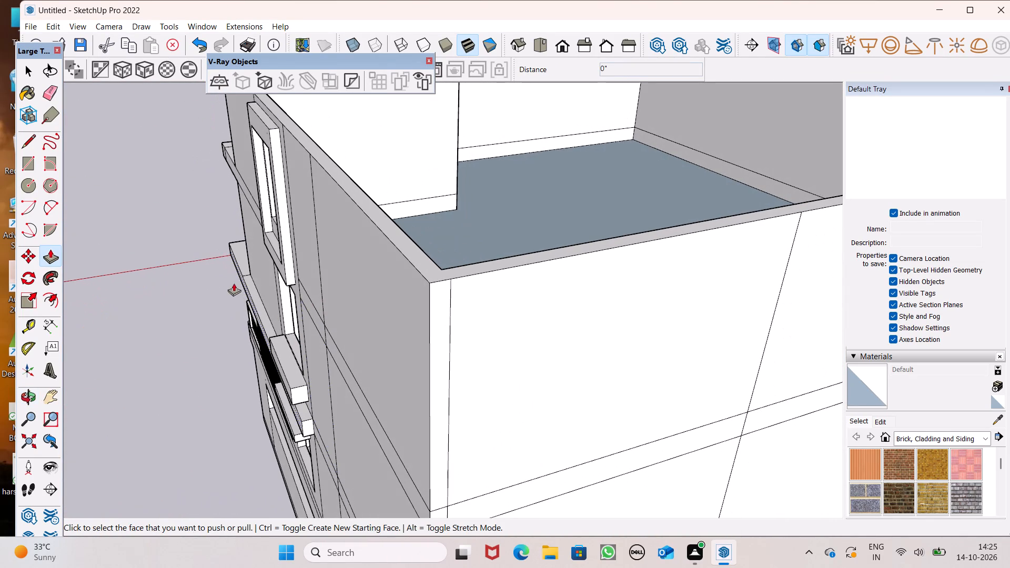
pyautogui.moveTo(282, 270); pyautogui.dragTo(279, 287)
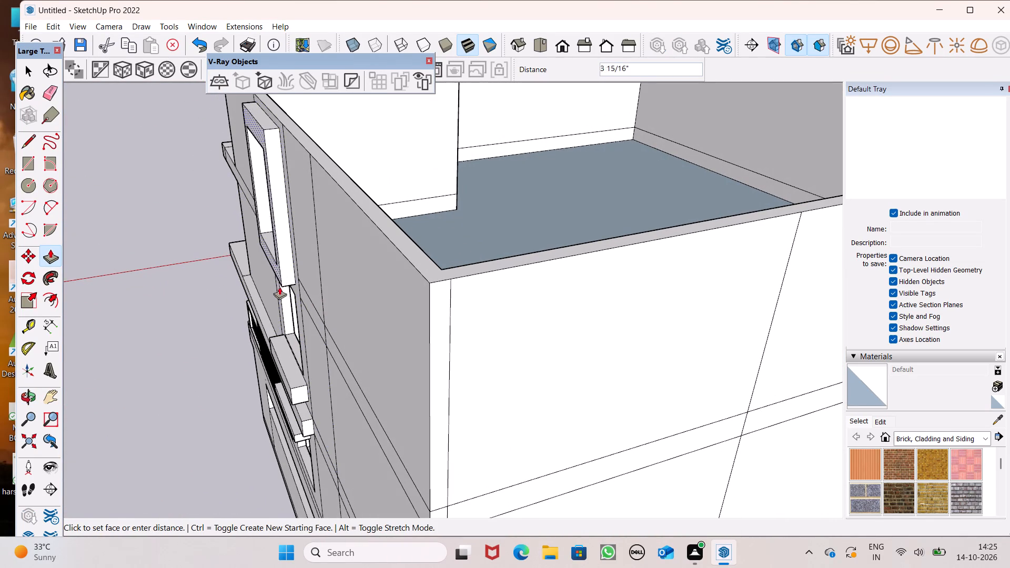
pyautogui.moveTo(279, 287); pyautogui.dragTo(277, 359)
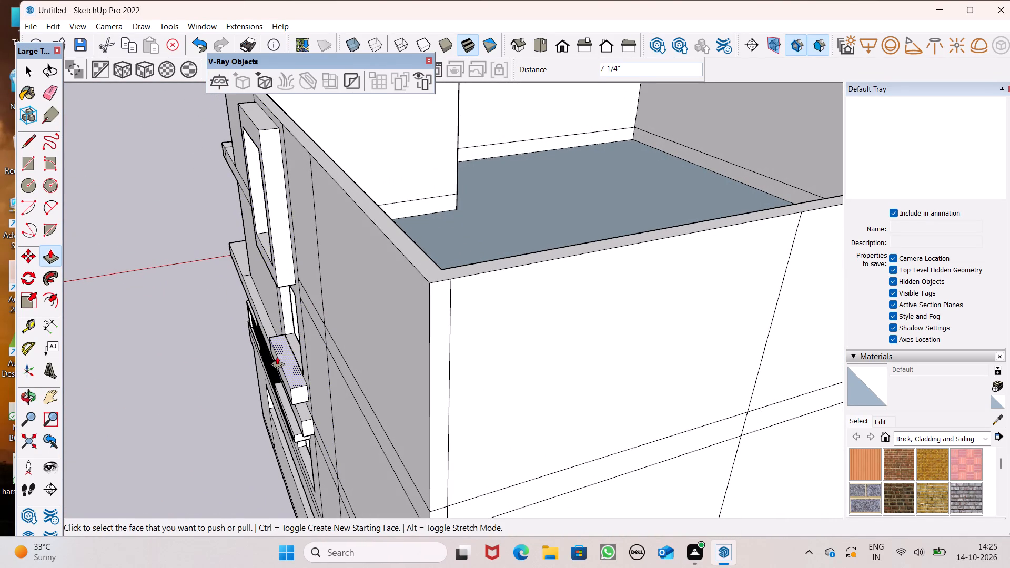
# Check the depth of the top-storey window frame against the side wall, from a distance and close up.
pyautogui.scroll(-2, 299, 281)
pyautogui.moveTo(197, 378); pyautogui.dragTo(486, 346, button='middle')
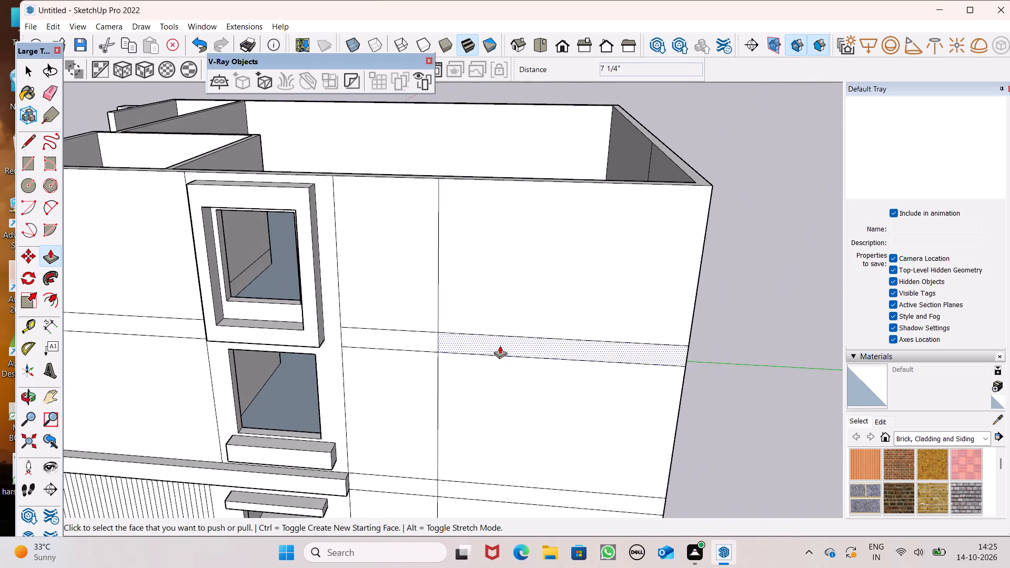
pyautogui.scroll(-6, 524, 293)
pyautogui.moveTo(358, 379); pyautogui.dragTo(534, 381, button='middle')
pyautogui.press('space')
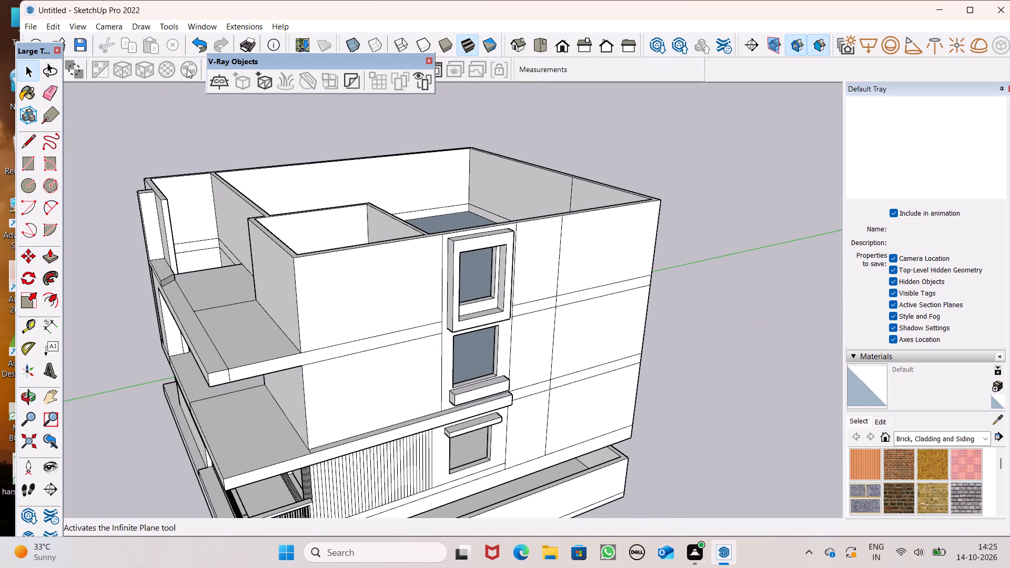
pyautogui.scroll(6, 452, 231)
pyautogui.scroll(1, 513, 264)
pyautogui.moveTo(513, 267); pyautogui.dragTo(487, 265, button='middle')
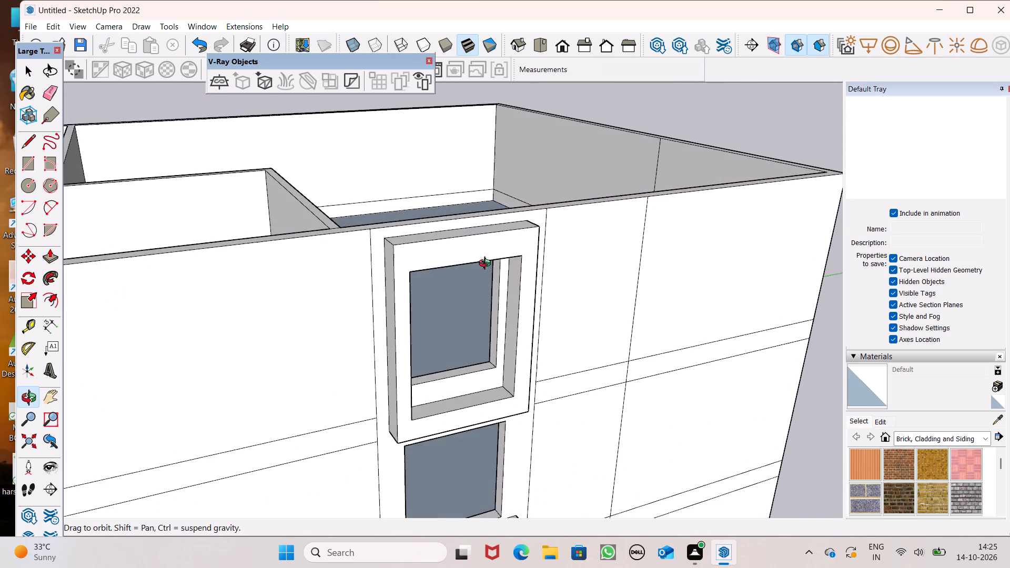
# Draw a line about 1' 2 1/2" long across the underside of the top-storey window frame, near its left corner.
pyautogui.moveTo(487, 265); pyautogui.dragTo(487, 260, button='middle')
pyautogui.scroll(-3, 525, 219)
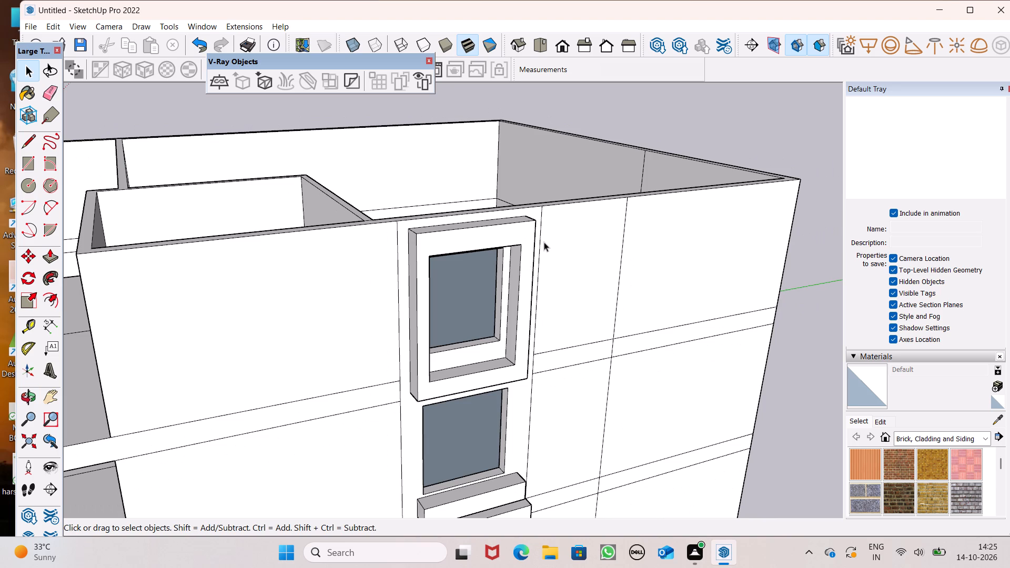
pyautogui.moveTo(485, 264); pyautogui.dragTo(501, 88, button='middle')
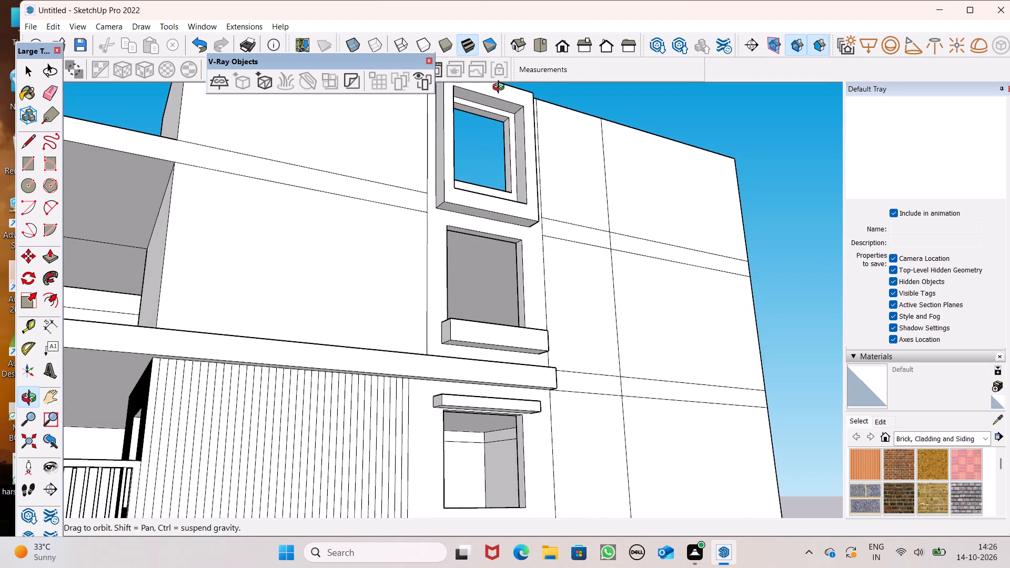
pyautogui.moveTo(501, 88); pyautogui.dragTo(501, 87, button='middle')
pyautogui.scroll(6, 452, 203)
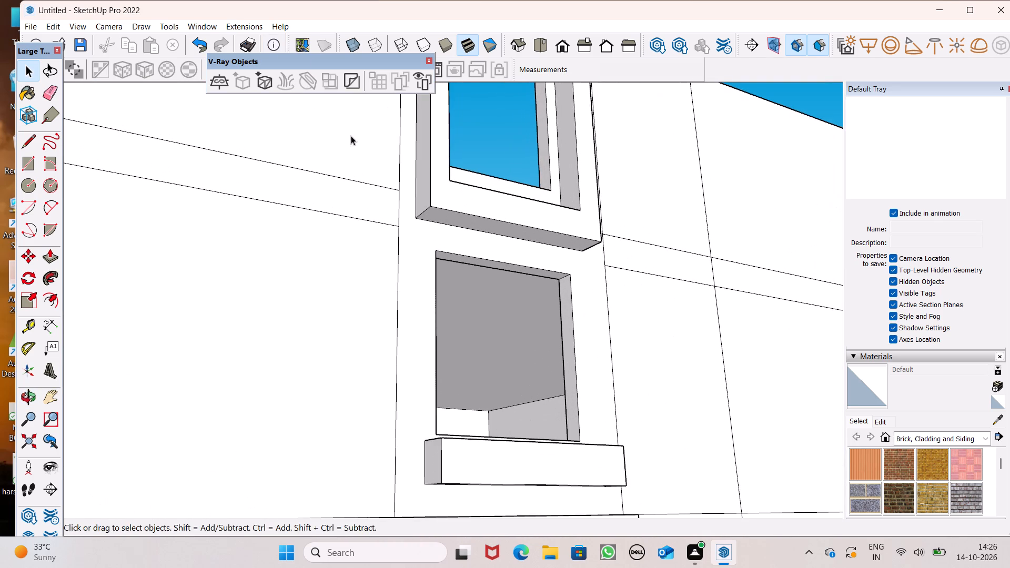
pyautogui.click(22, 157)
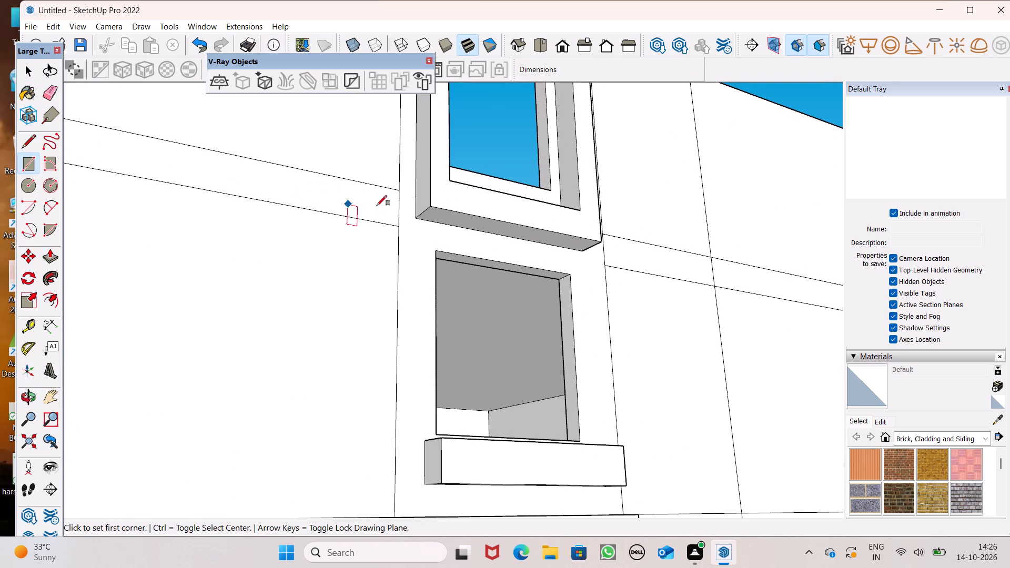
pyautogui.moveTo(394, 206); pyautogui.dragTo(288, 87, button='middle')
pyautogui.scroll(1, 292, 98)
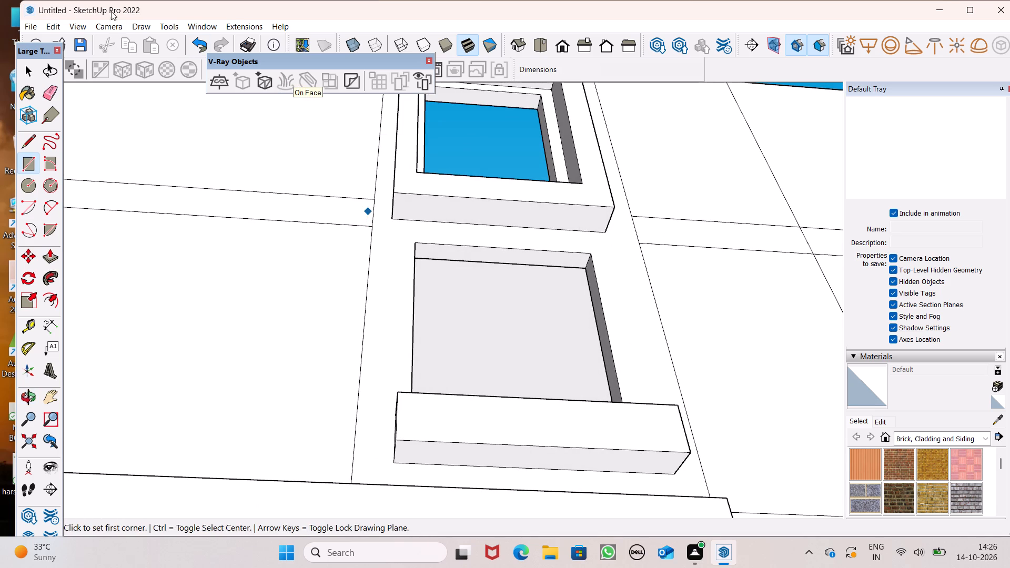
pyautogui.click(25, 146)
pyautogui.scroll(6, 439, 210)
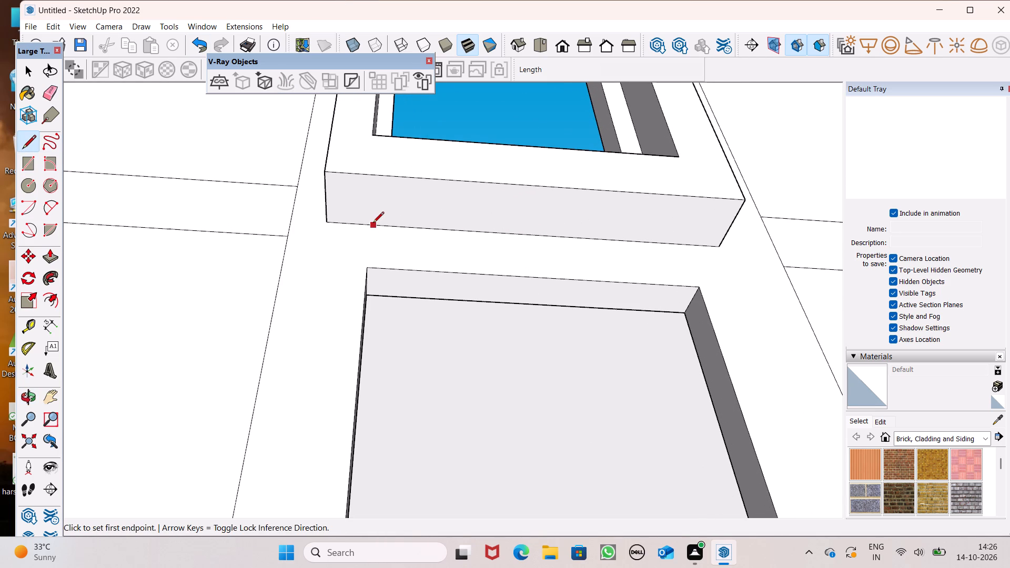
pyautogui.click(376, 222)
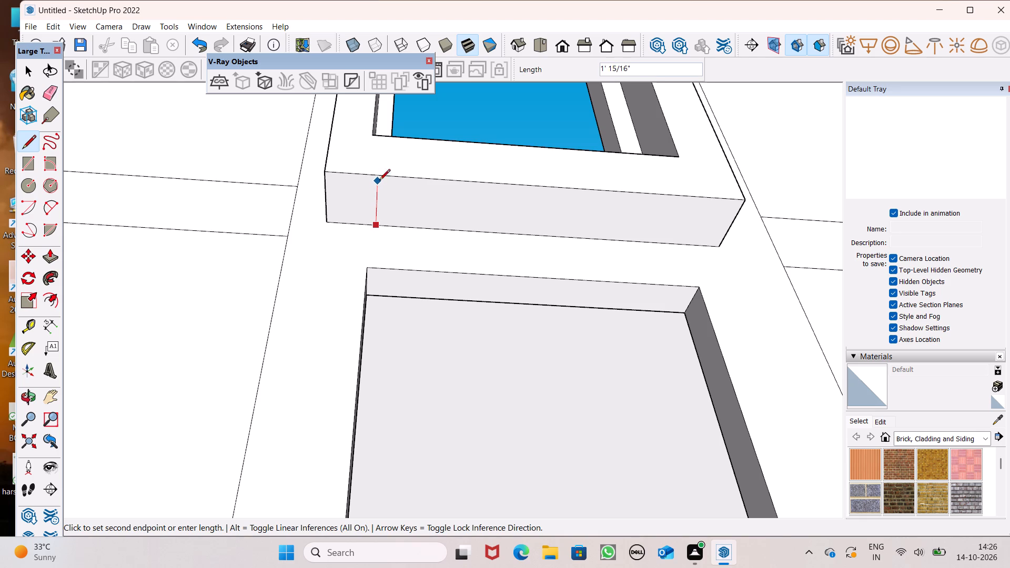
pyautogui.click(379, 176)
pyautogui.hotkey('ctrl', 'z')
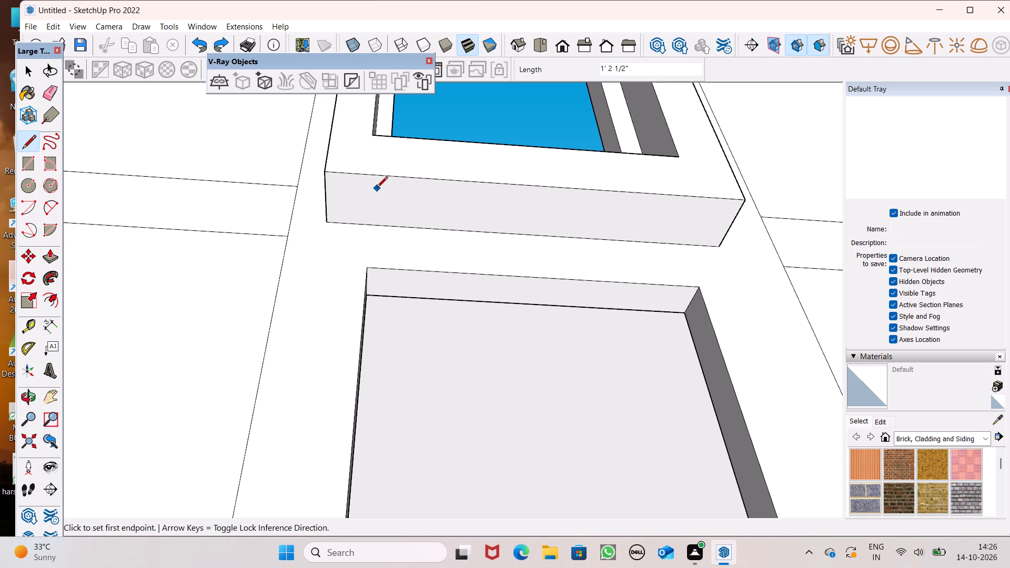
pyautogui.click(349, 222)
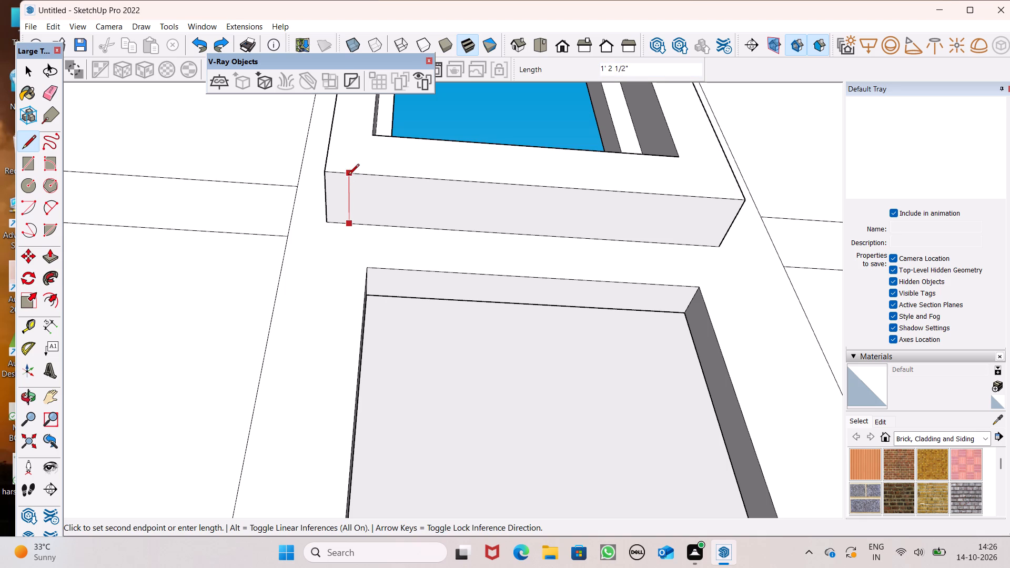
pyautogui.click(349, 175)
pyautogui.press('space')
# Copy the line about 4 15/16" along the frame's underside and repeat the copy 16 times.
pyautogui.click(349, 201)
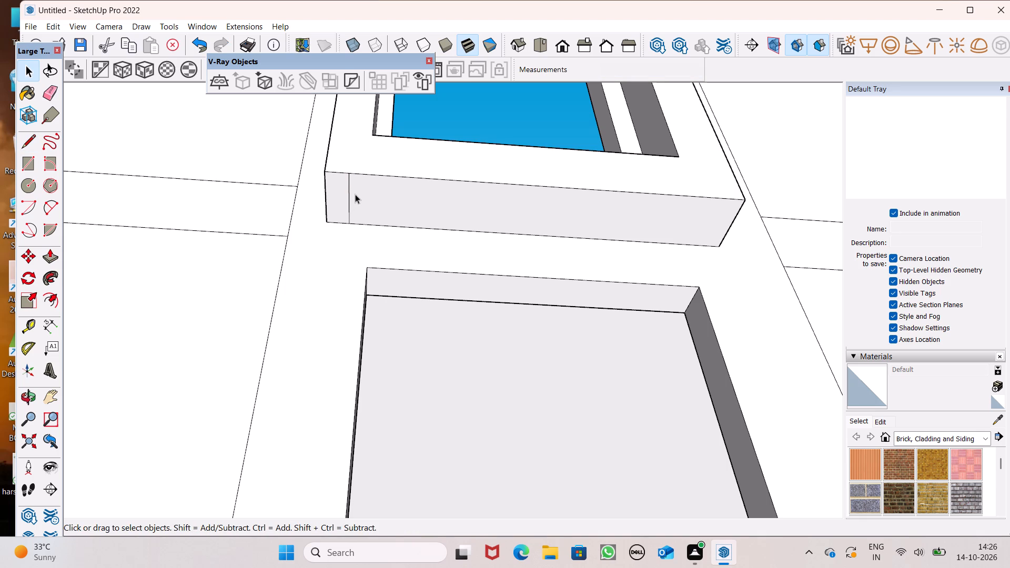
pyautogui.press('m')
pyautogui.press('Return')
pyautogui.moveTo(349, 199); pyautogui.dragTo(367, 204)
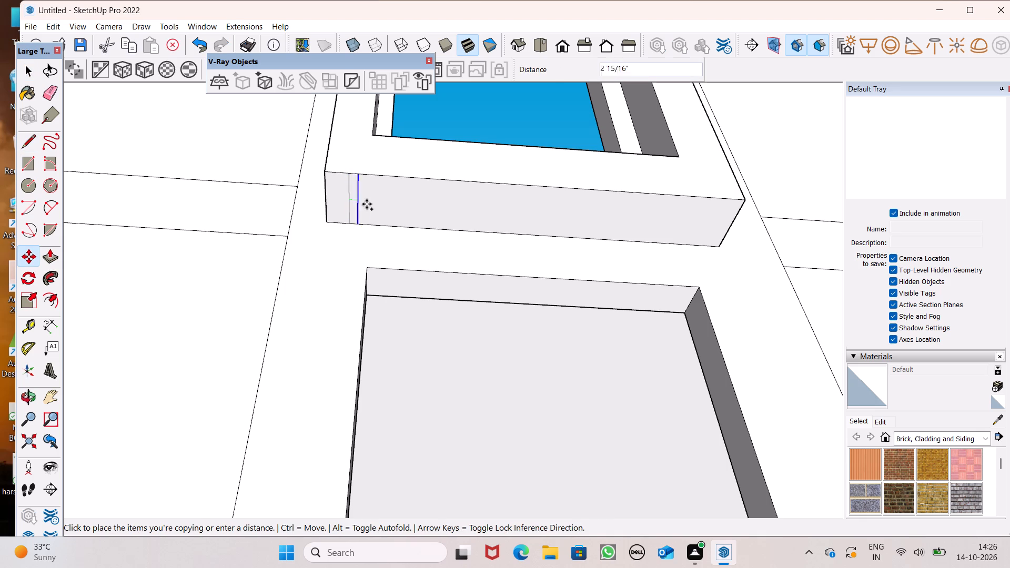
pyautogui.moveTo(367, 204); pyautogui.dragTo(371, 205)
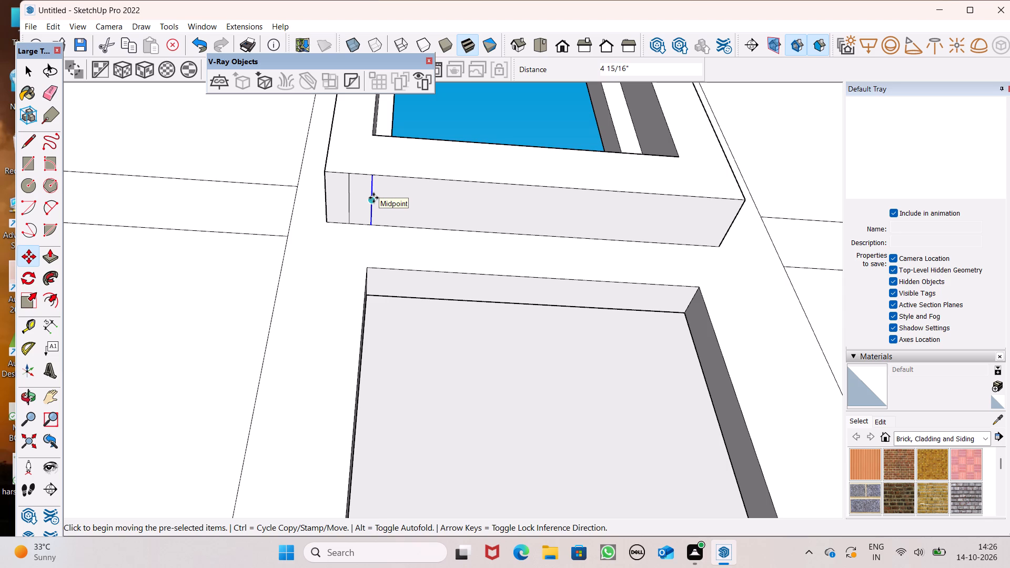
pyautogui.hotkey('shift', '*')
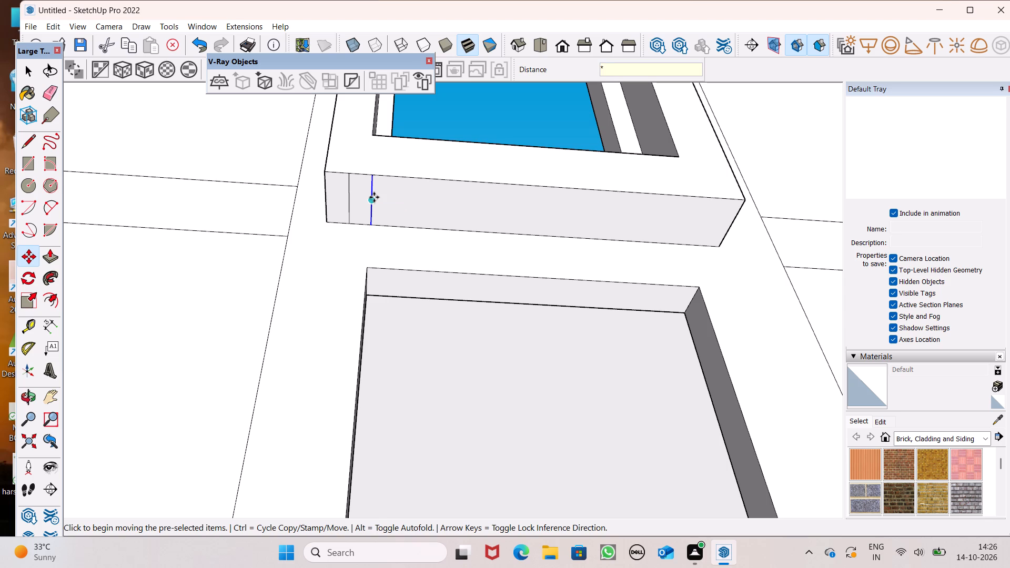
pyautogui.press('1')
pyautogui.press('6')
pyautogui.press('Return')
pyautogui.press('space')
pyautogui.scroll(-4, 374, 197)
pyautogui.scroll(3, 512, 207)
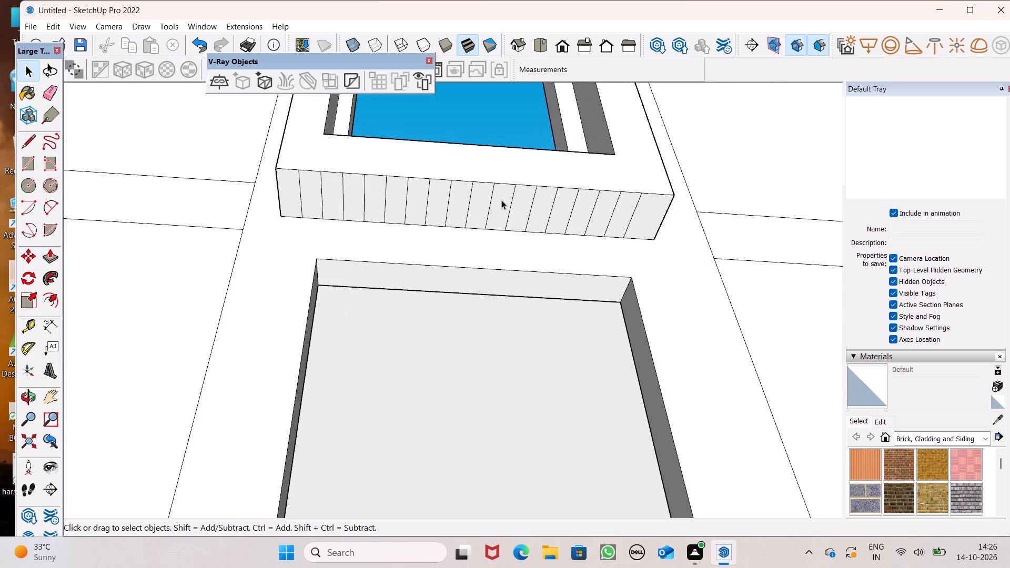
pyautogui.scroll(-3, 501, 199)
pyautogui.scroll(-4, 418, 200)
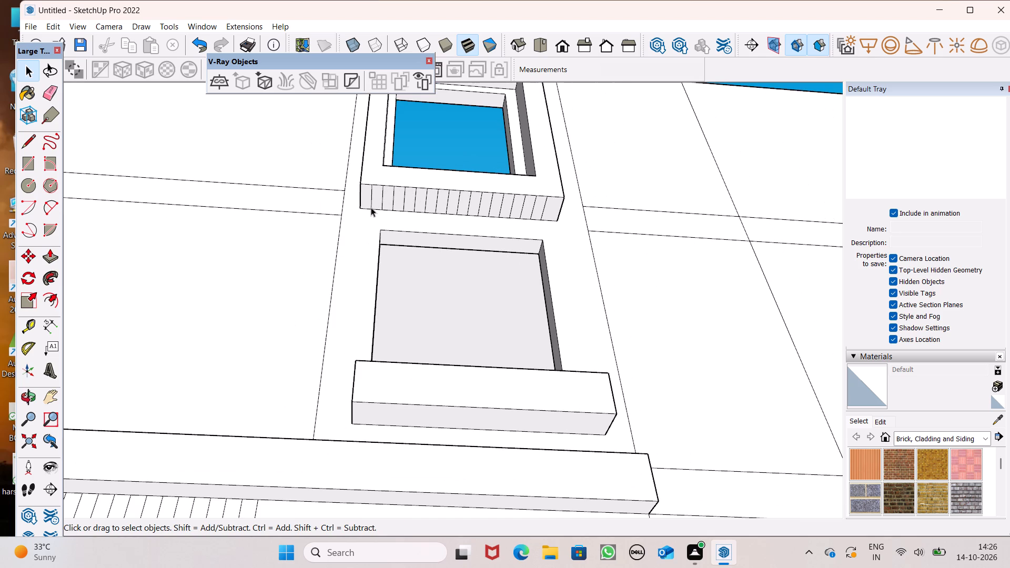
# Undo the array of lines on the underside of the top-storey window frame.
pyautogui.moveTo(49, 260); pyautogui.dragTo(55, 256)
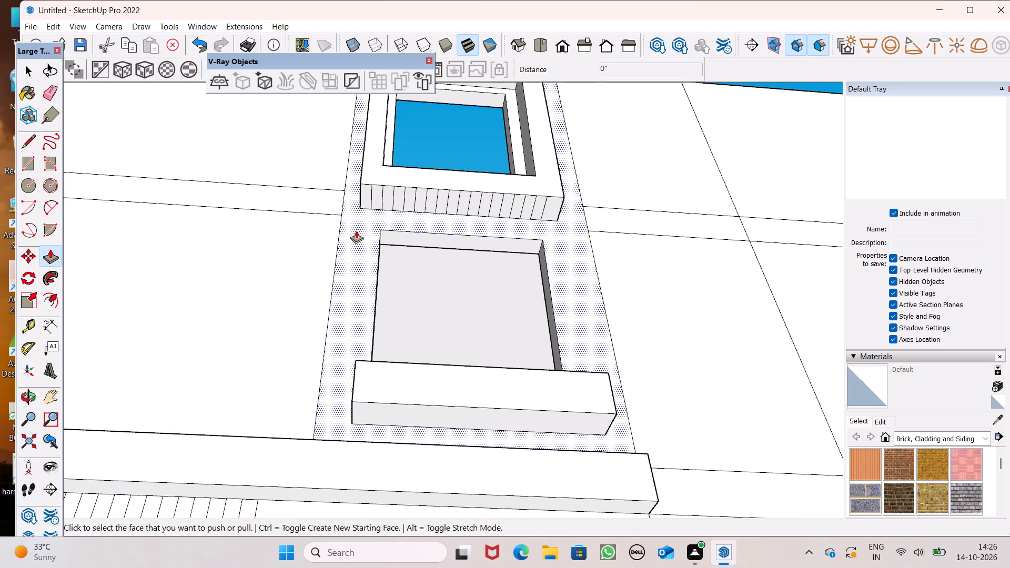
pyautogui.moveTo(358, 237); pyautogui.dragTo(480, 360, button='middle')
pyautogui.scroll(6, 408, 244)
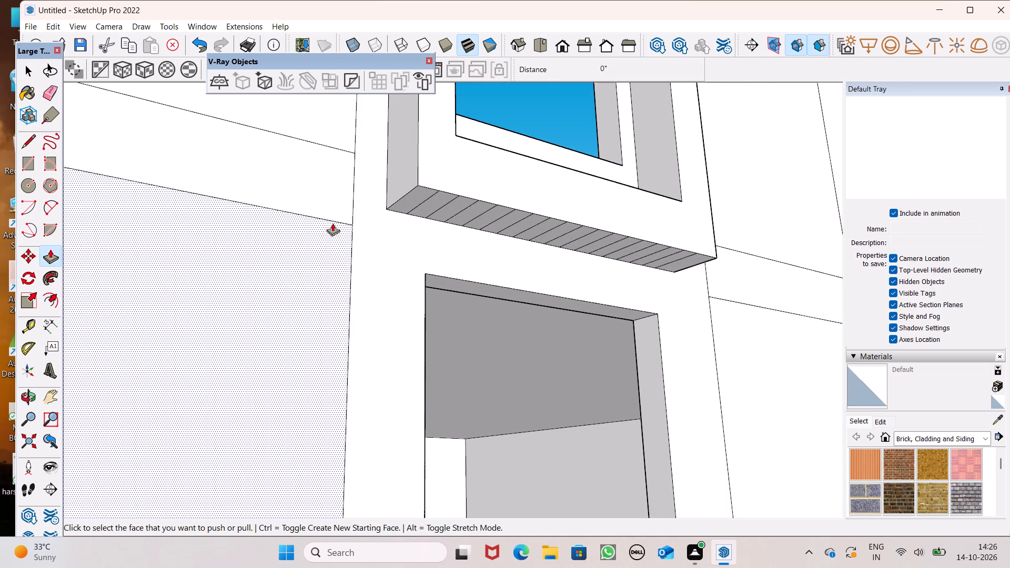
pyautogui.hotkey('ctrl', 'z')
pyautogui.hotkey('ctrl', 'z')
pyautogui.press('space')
# Draw a small upright rectangle on the side wall directly beneath the top-storey window frame, near its left corner.
pyautogui.moveTo(428, 259); pyautogui.dragTo(421, 259, button='middle')
pyautogui.scroll(1, 426, 259)
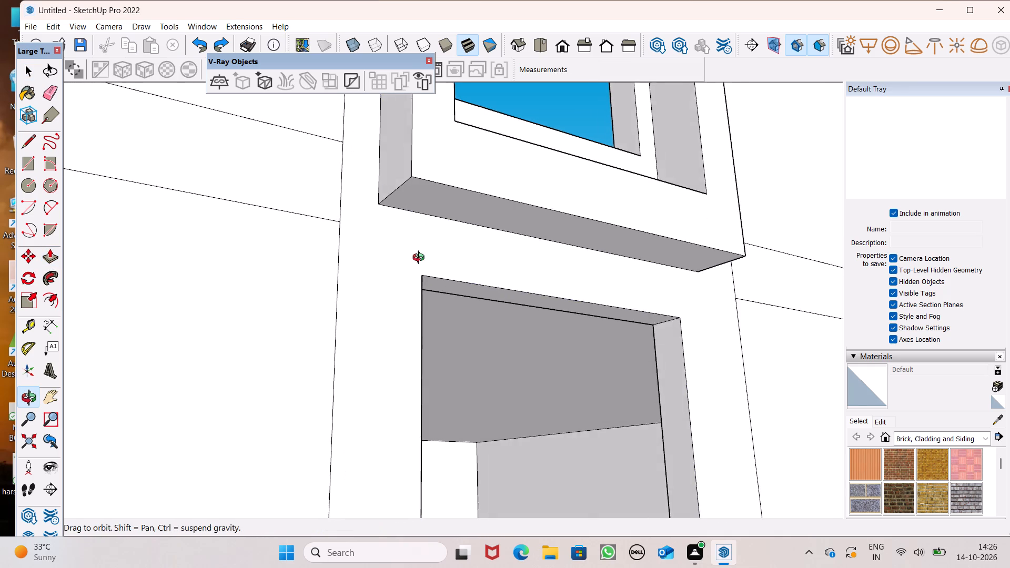
pyautogui.moveTo(421, 259); pyautogui.dragTo(398, 285, button='middle')
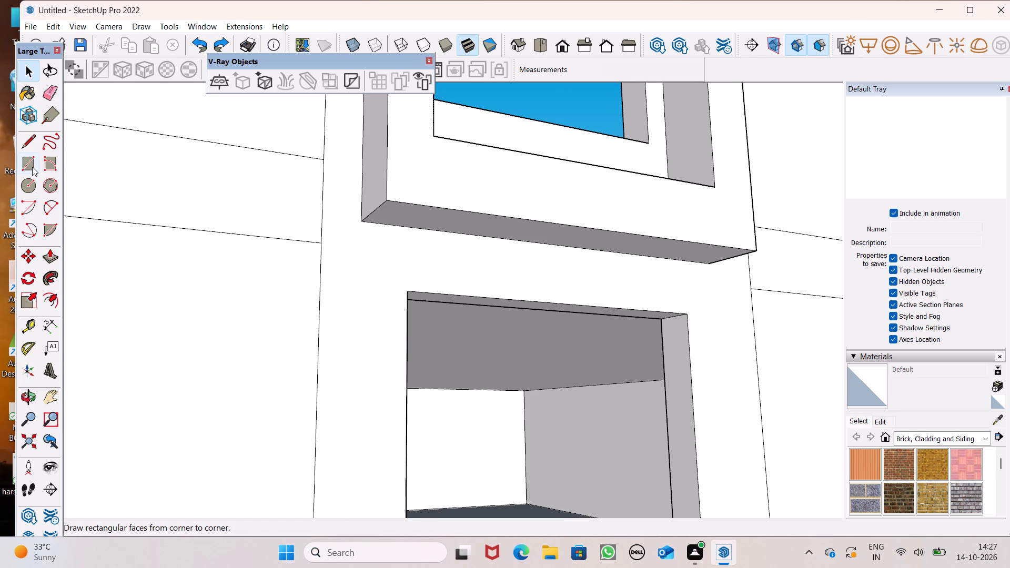
pyautogui.moveTo(32, 167); pyautogui.dragTo(41, 167)
pyautogui.moveTo(573, 341); pyautogui.dragTo(575, 354, button='middle')
pyautogui.scroll(1, 563, 375)
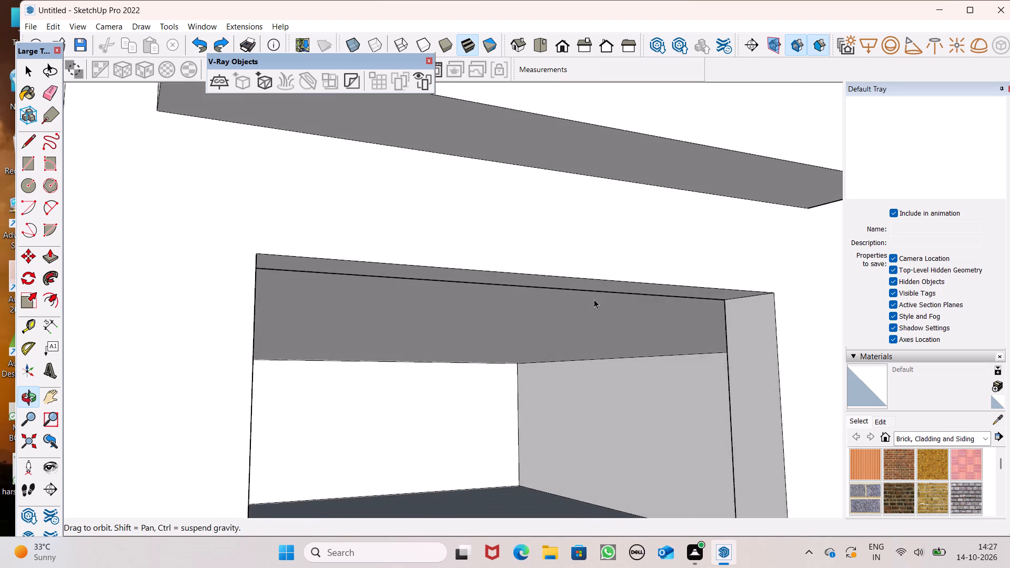
pyautogui.scroll(-3, 594, 301)
pyautogui.scroll(6, 387, 219)
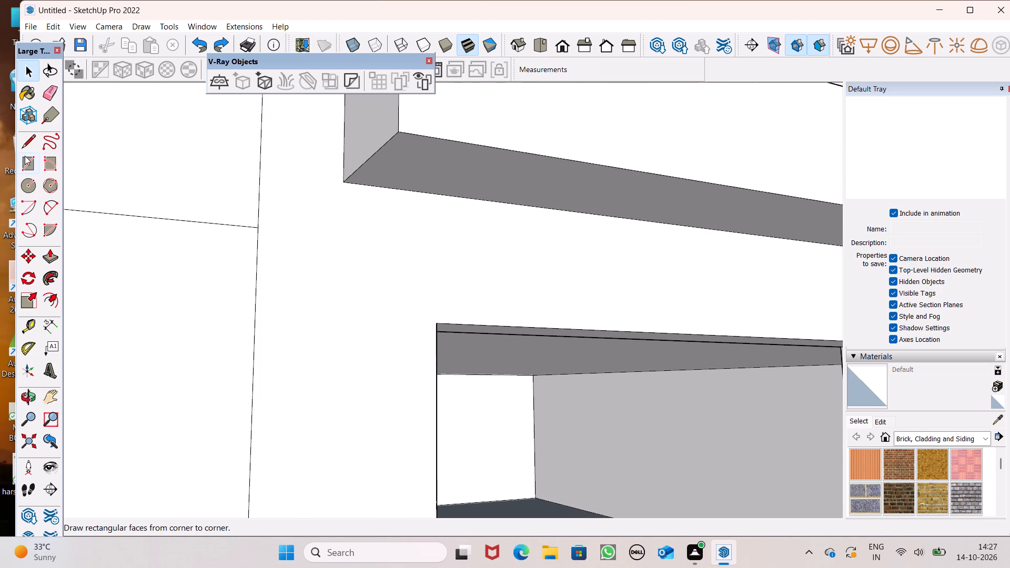
pyautogui.click(28, 155)
pyautogui.scroll(-2, 434, 229)
pyautogui.moveTo(447, 245); pyautogui.dragTo(464, 287, button='middle')
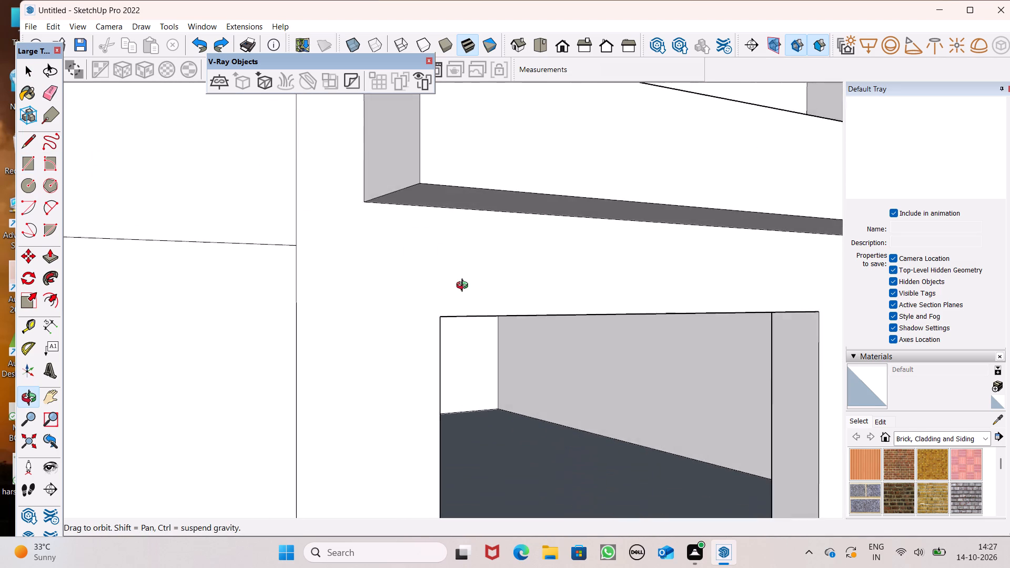
pyautogui.moveTo(464, 287); pyautogui.dragTo(385, 263, button='middle')
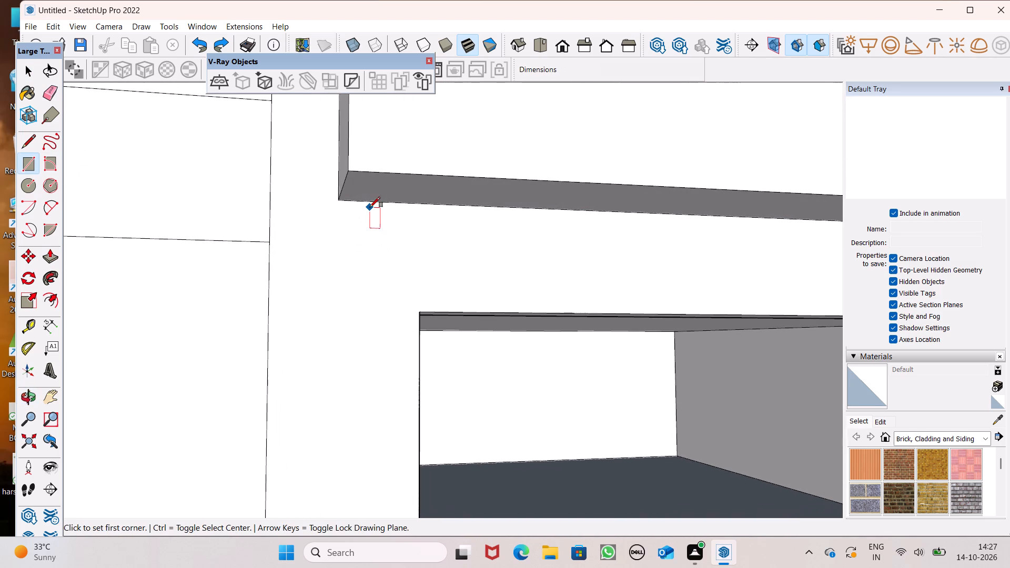
pyautogui.click(361, 201)
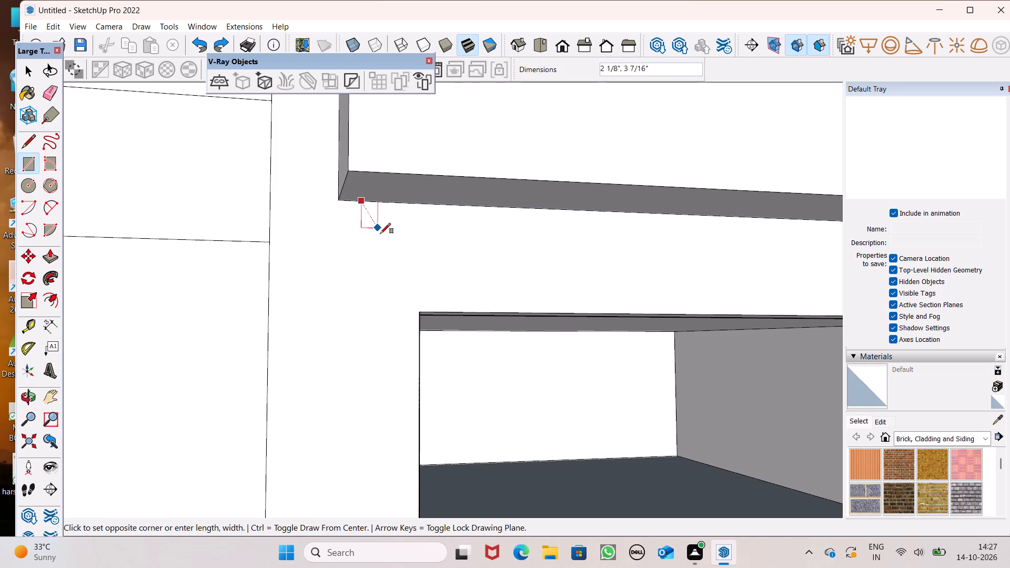
pyautogui.click(389, 251)
# Copy the small rectangle sideways along the wall beneath the frame, spaced about 6 13/16", repeated 14 times.
pyautogui.scroll(-2, 414, 244)
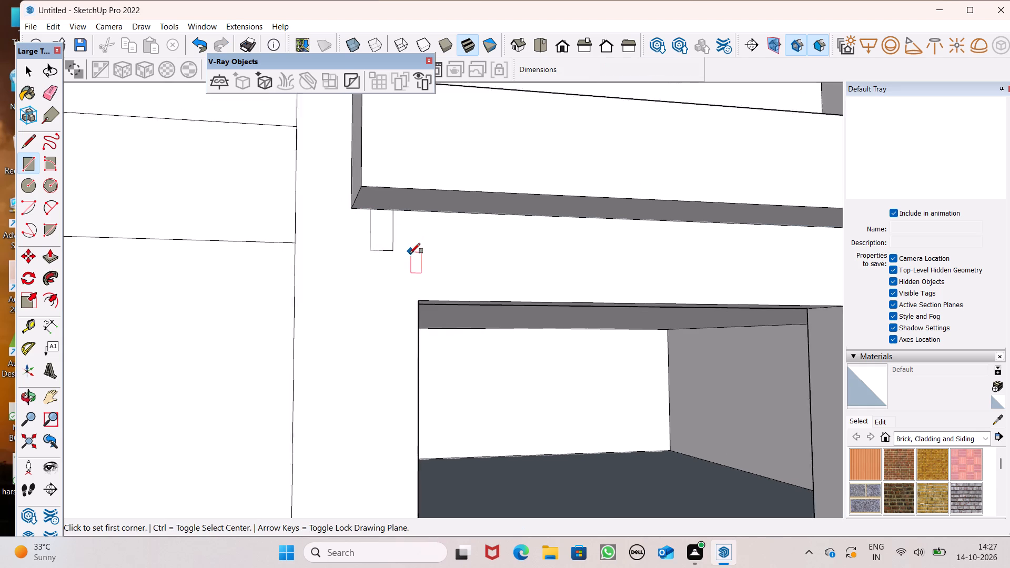
pyautogui.scroll(-2, 410, 253)
pyautogui.press('space')
pyautogui.doubleClick(383, 239)
pyautogui.scroll(-7, 386, 248)
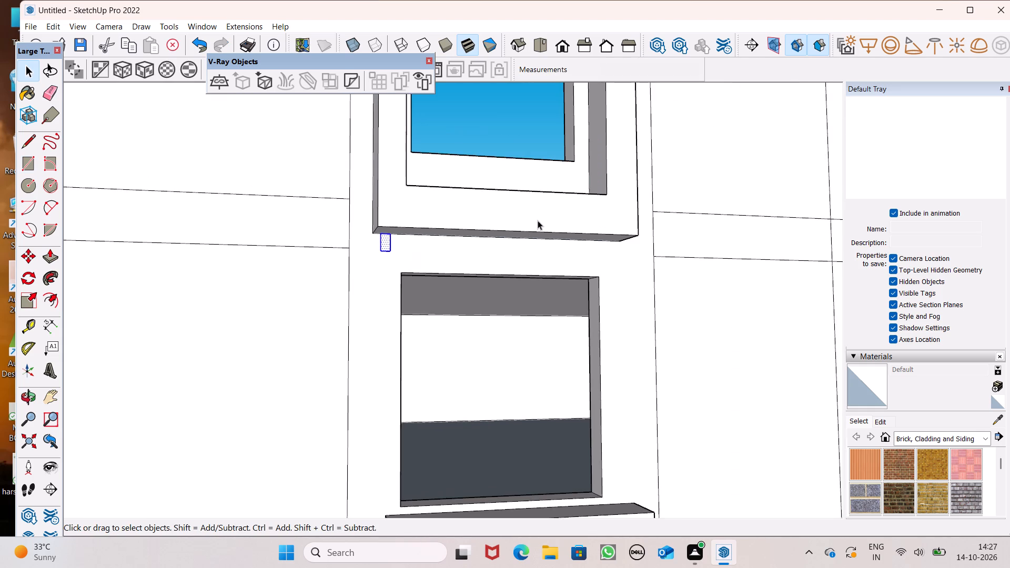
pyautogui.scroll(5, 538, 220)
pyautogui.press('m')
pyautogui.press('Return')
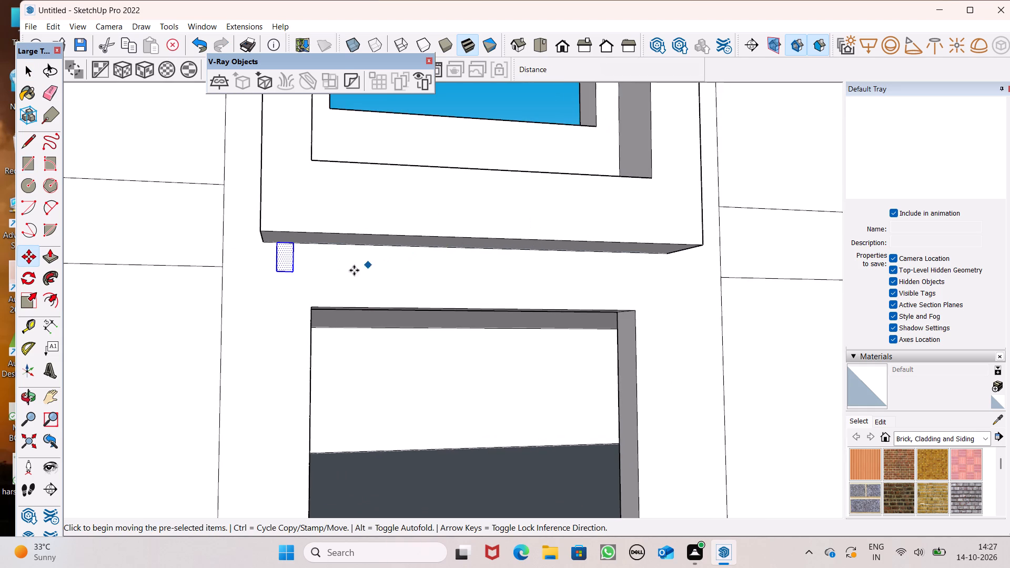
pyautogui.moveTo(292, 273); pyautogui.dragTo(325, 271)
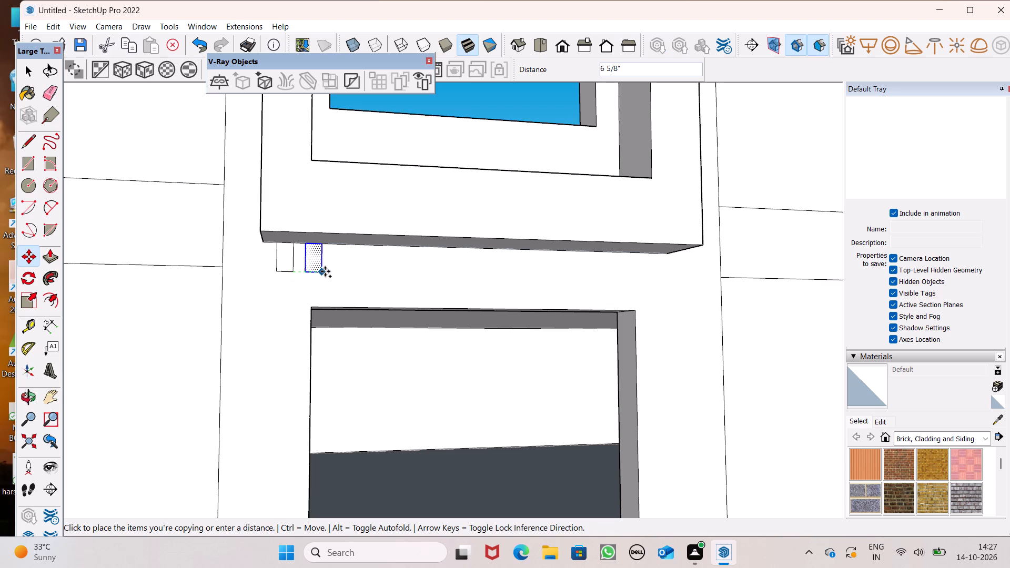
pyautogui.moveTo(325, 271); pyautogui.dragTo(326, 271)
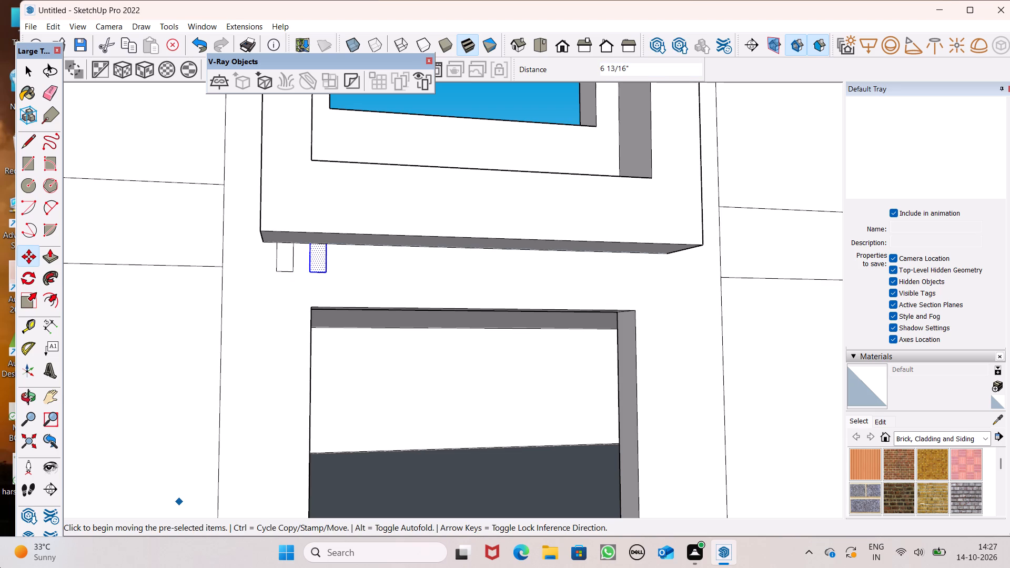
pyautogui.hotkey('shift', '*')
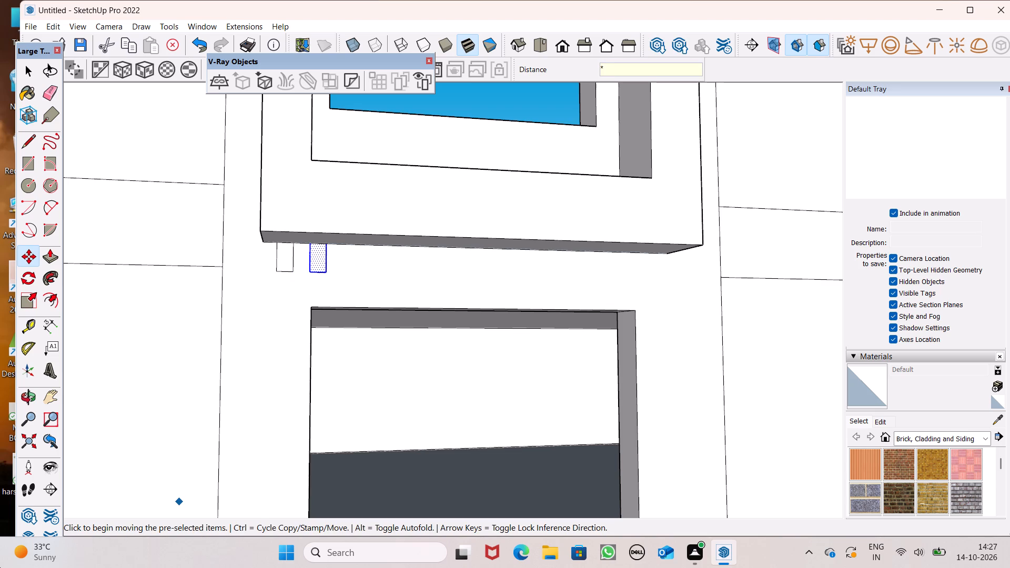
pyautogui.write('14')
pyautogui.press('Return')
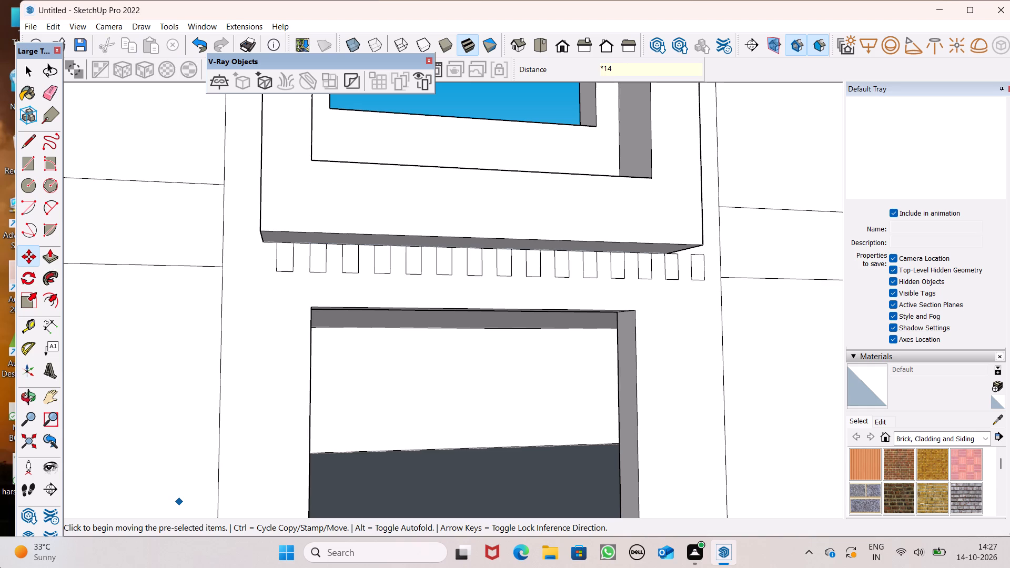
pyautogui.press('space')
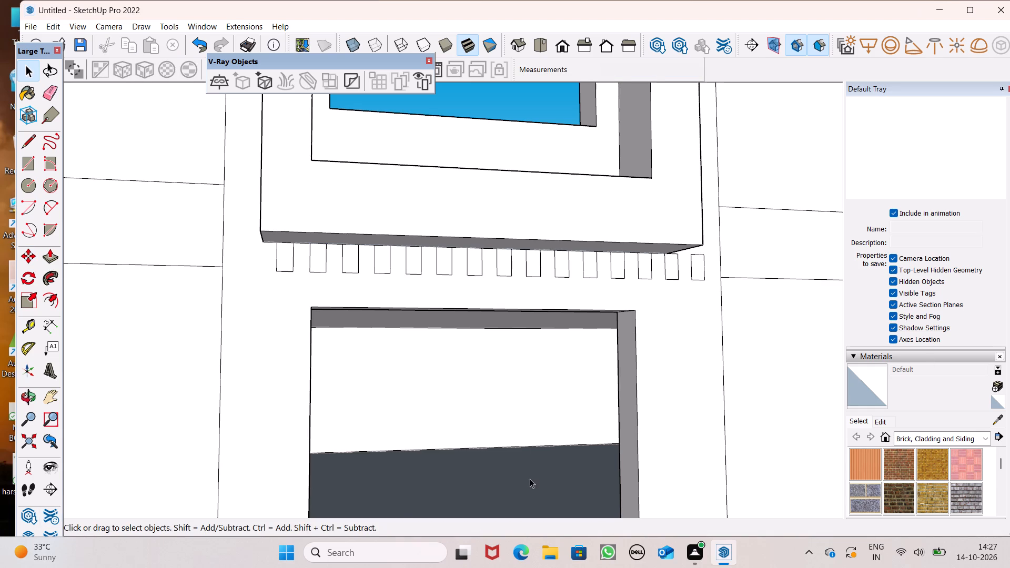
# Delete the last rectangle of the row, which lies beyond the window frame's right edge.
pyautogui.scroll(-3, 673, 279)
pyautogui.scroll(6, 700, 240)
pyautogui.moveTo(709, 324); pyautogui.dragTo(664, 346, button='middle')
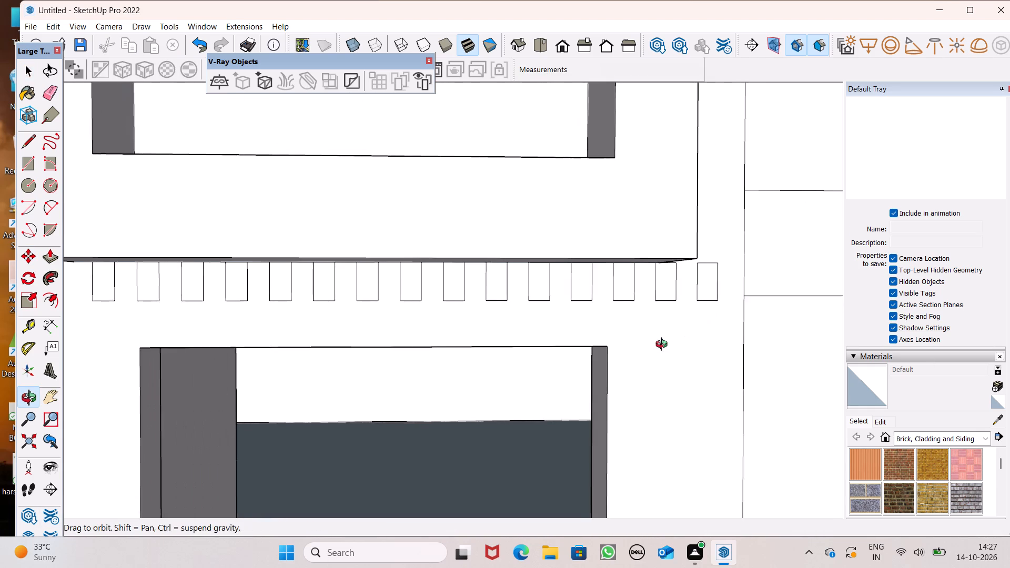
pyautogui.moveTo(664, 346); pyautogui.dragTo(659, 341, button='middle')
pyautogui.doubleClick(717, 290)
pyautogui.press('Delete')
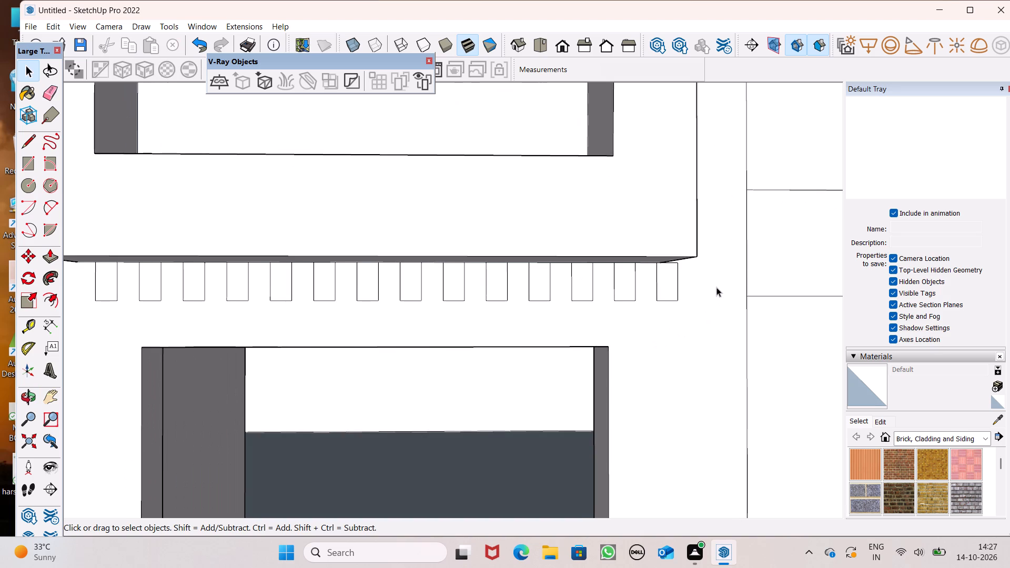
# Push/Pull the first small rectangle beneath the top-storey window frame out from the wall until it is flush with the frame's front.
pyautogui.scroll(-9, 716, 287)
pyautogui.moveTo(676, 298); pyautogui.dragTo(841, 285, button='middle')
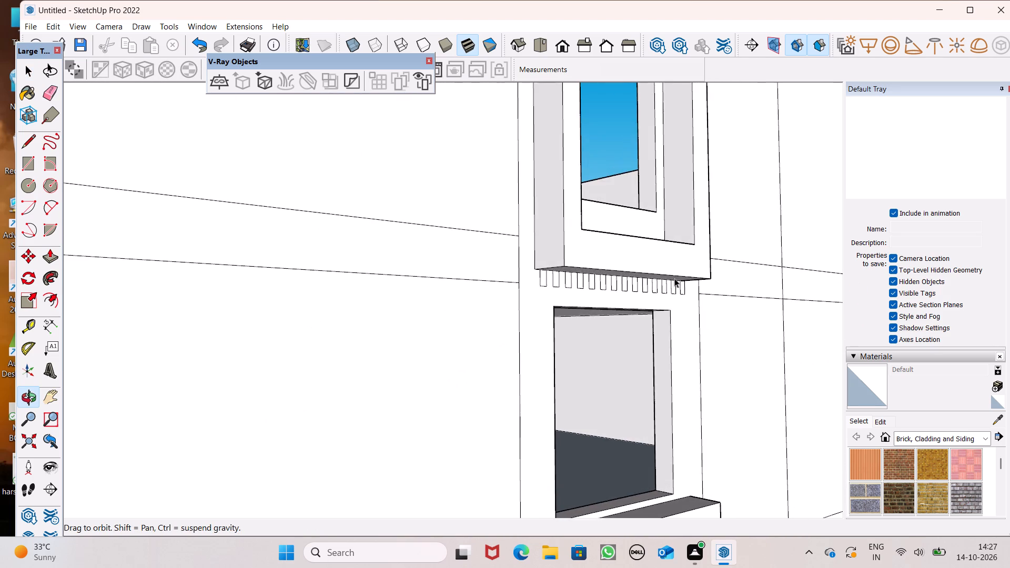
pyautogui.scroll(3, 674, 278)
pyautogui.click(52, 256)
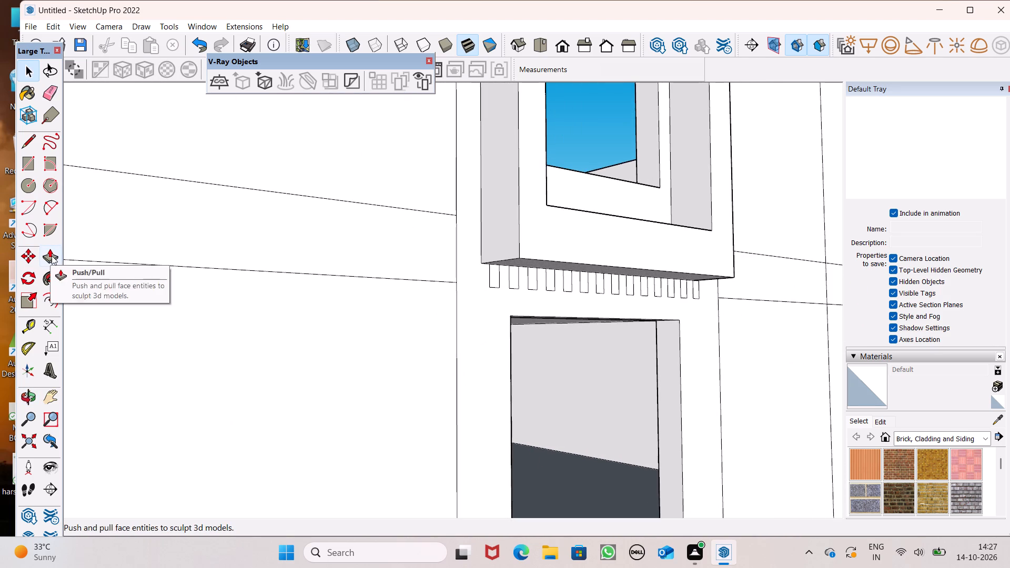
pyautogui.scroll(3, 457, 269)
pyautogui.moveTo(506, 277); pyautogui.dragTo(536, 277)
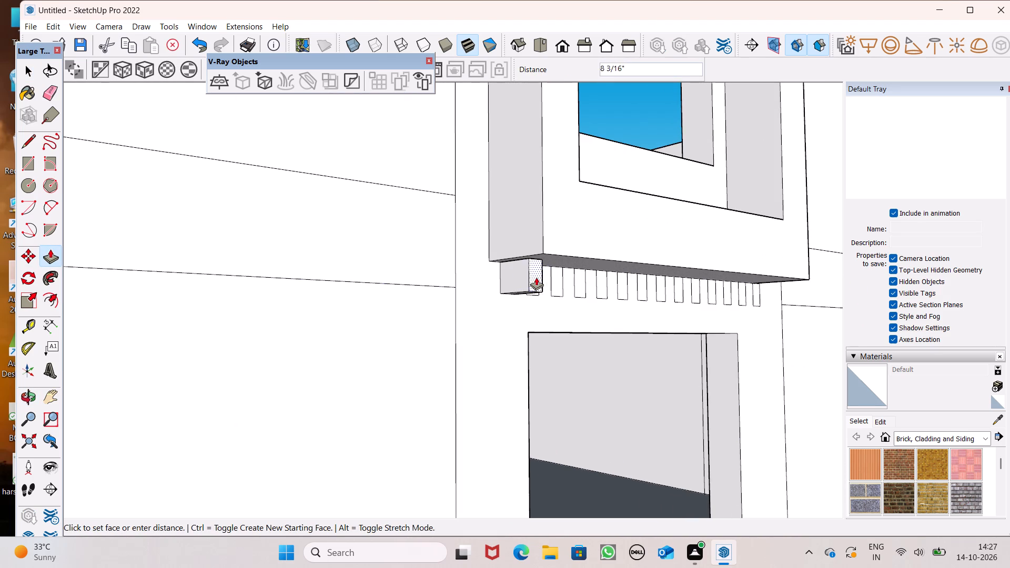
pyautogui.moveTo(536, 277); pyautogui.dragTo(559, 268)
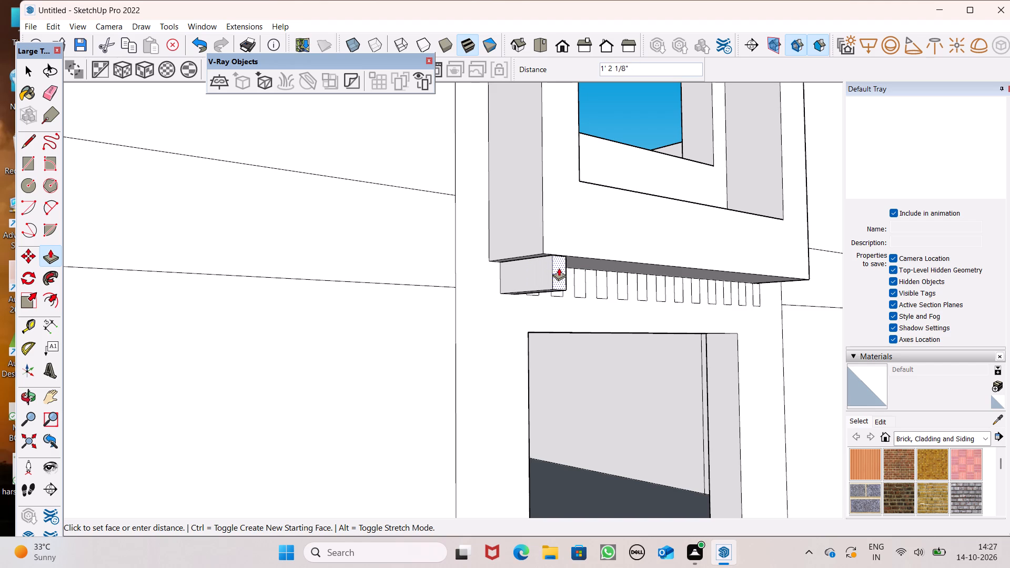
pyautogui.moveTo(559, 268); pyautogui.dragTo(556, 269)
pyautogui.moveTo(586, 305); pyautogui.dragTo(497, 394, button='middle')
pyautogui.moveTo(486, 369); pyautogui.dragTo(458, 396, button='middle')
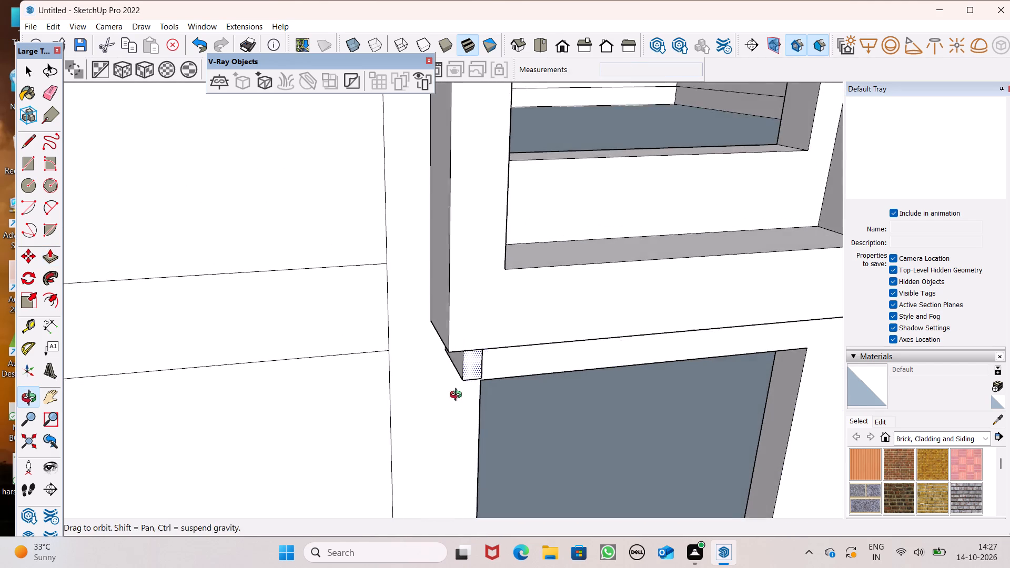
pyautogui.moveTo(458, 396); pyautogui.dragTo(458, 390, button='middle')
pyautogui.moveTo(472, 356); pyautogui.dragTo(564, 315, button='middle')
pyautogui.scroll(5, 517, 364)
pyautogui.moveTo(500, 330); pyautogui.dragTo(511, 320)
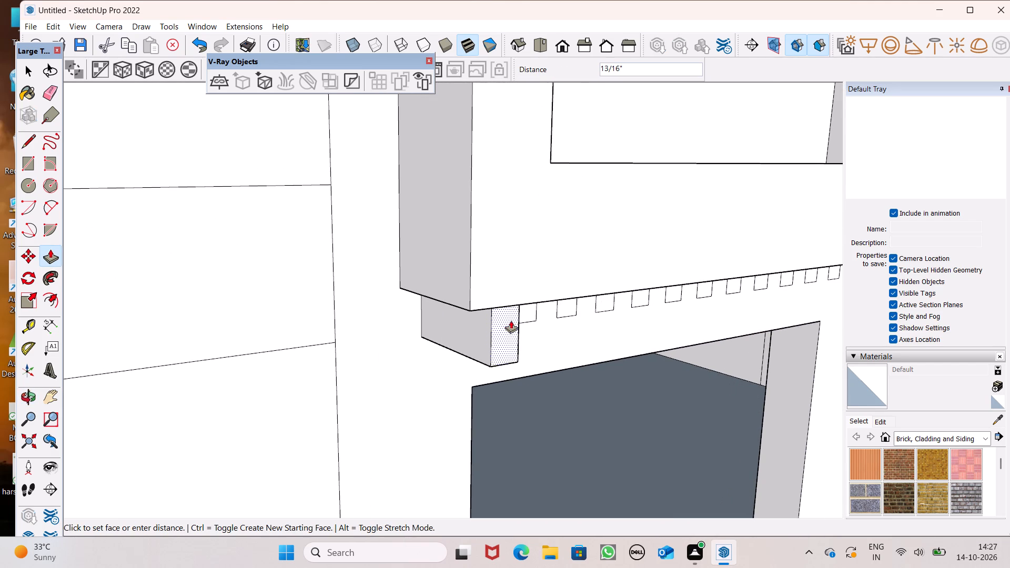
pyautogui.moveTo(511, 320); pyautogui.dragTo(515, 293)
# Push/Pull the second, third and fourth rectangles of the row out 1' 2 1/2", flush with the first block.
pyautogui.moveTo(563, 329); pyautogui.dragTo(482, 316, button='middle')
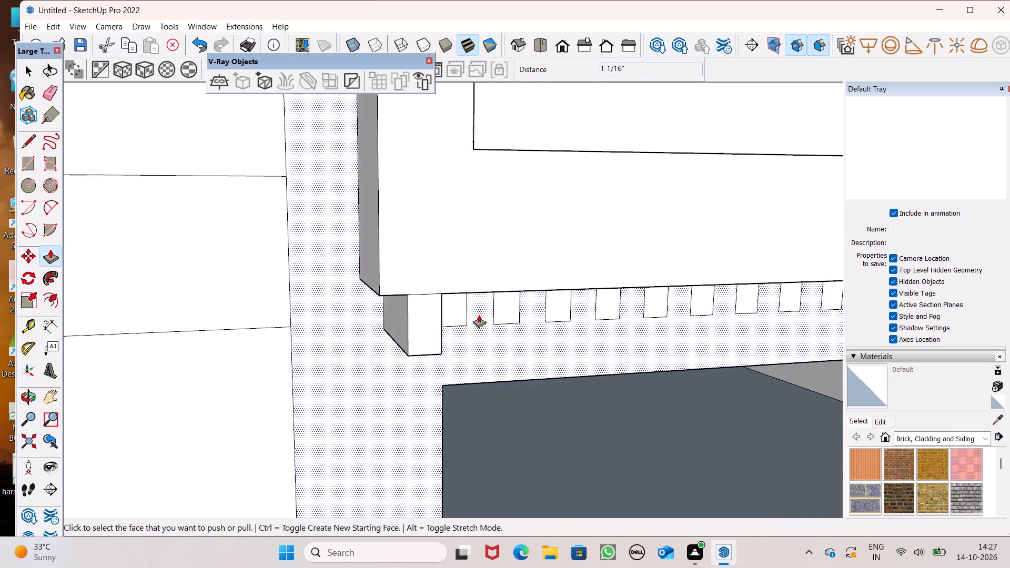
pyautogui.moveTo(458, 315); pyautogui.dragTo(435, 334)
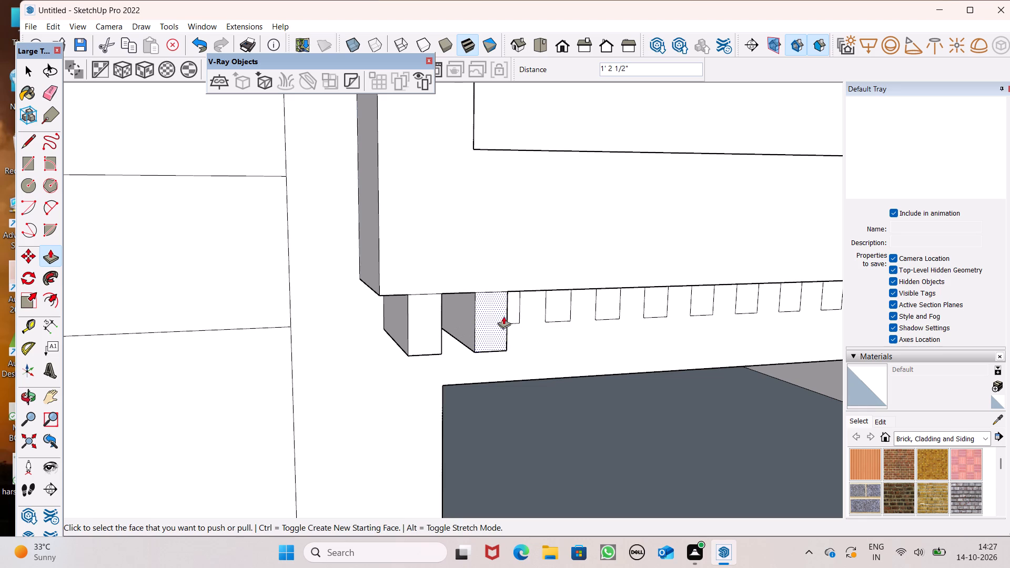
pyautogui.scroll(-3, 532, 324)
pyautogui.moveTo(546, 330); pyautogui.dragTo(428, 343, button='middle')
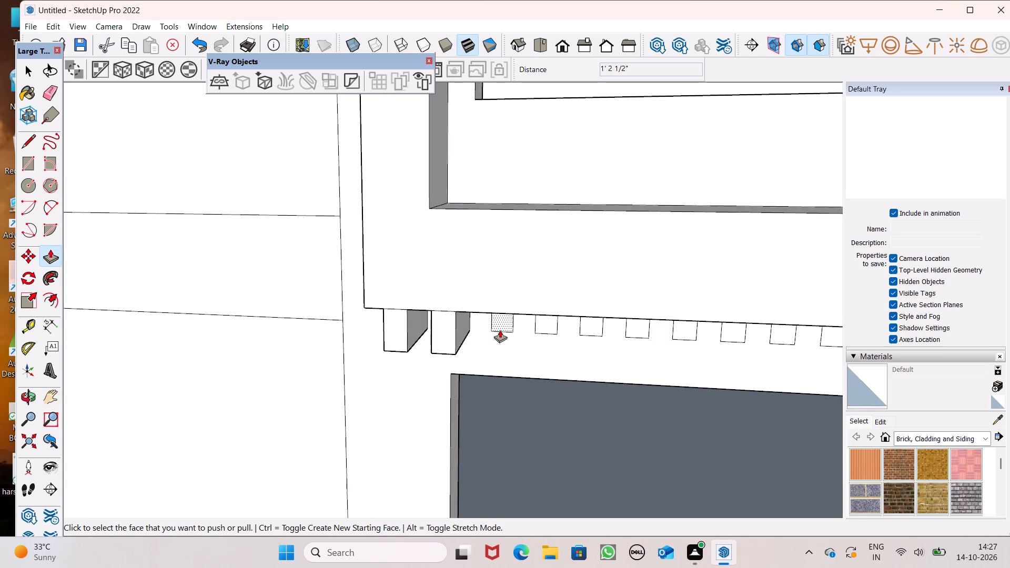
pyautogui.moveTo(500, 321); pyautogui.dragTo(469, 338)
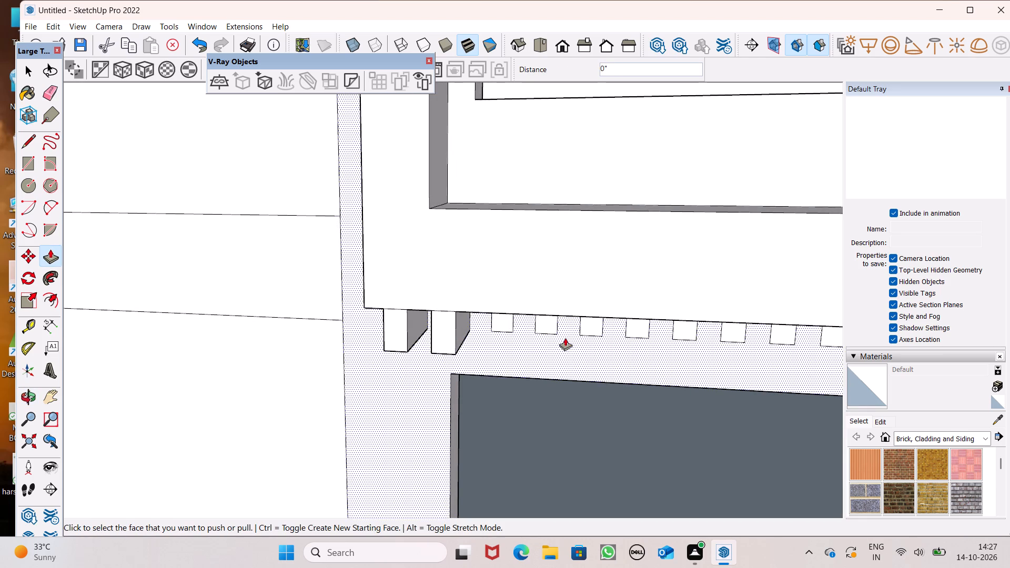
pyautogui.scroll(-9, 551, 327)
pyautogui.moveTo(551, 384); pyautogui.dragTo(658, 271, button='middle')
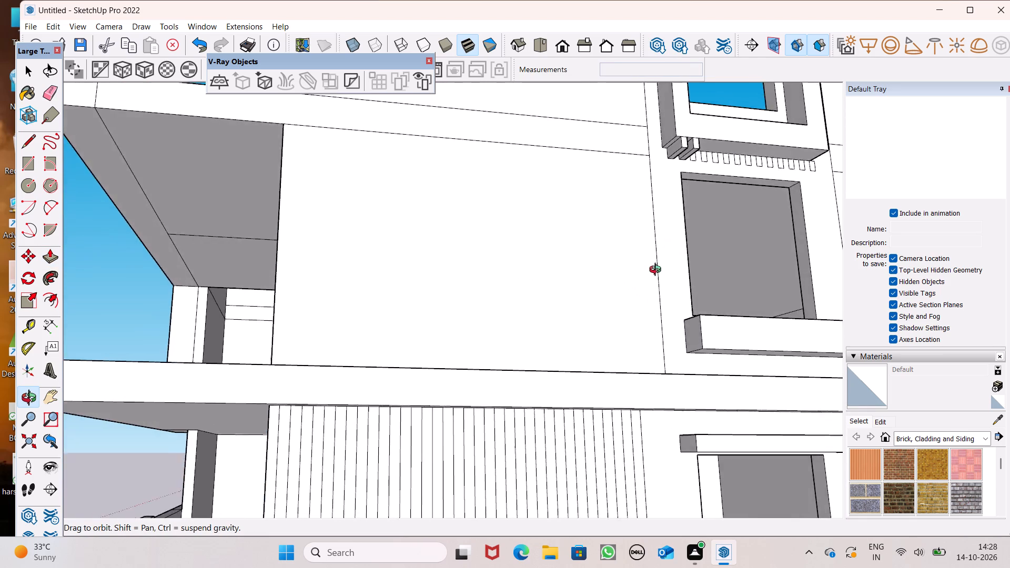
pyautogui.moveTo(658, 271); pyautogui.dragTo(491, 380, button='middle')
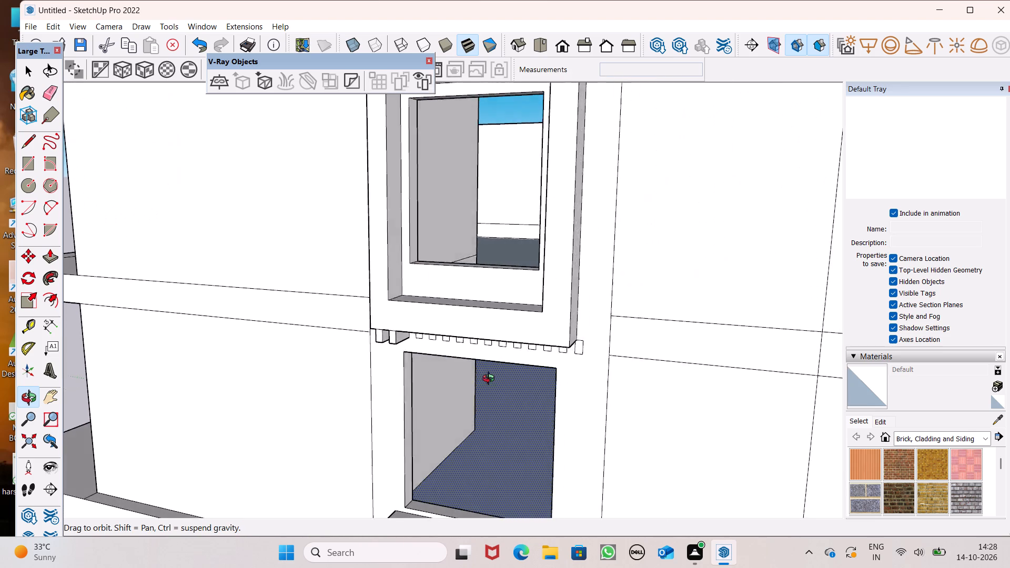
pyautogui.moveTo(491, 380); pyautogui.dragTo(482, 371, button='middle')
pyautogui.scroll(7, 417, 343)
pyautogui.moveTo(404, 299); pyautogui.dragTo(361, 306)
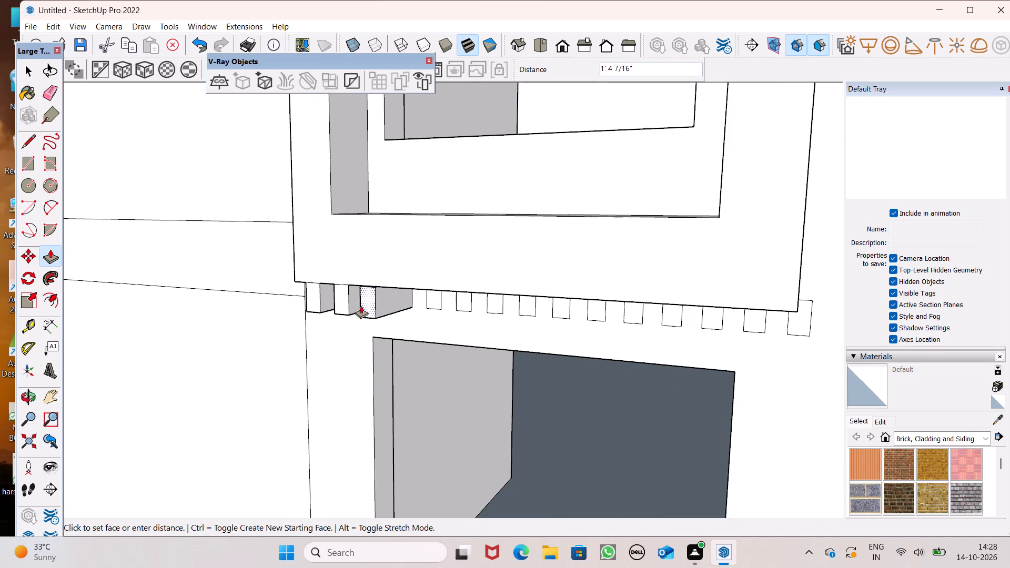
pyautogui.moveTo(361, 306); pyautogui.dragTo(322, 291)
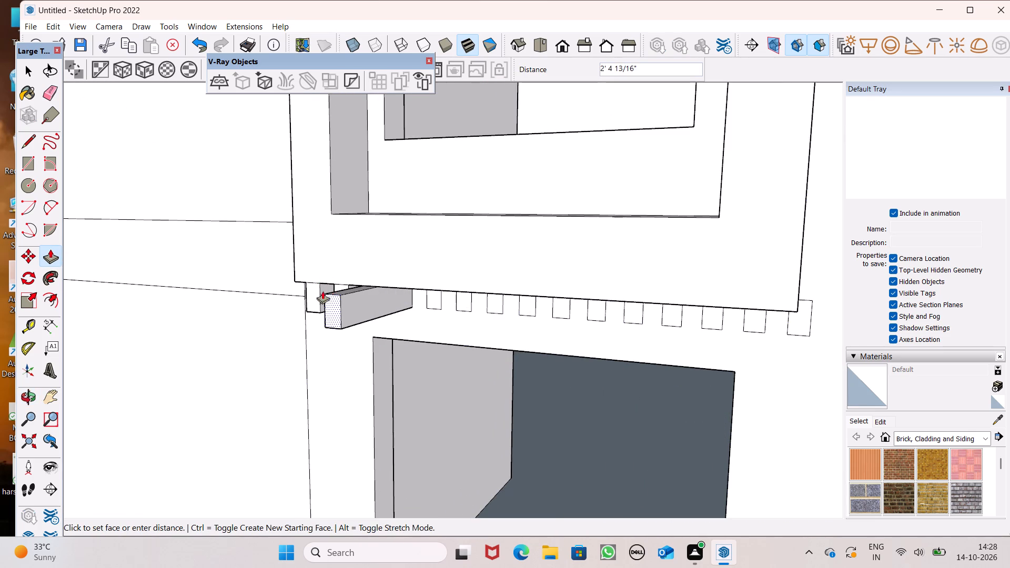
pyautogui.moveTo(322, 291); pyautogui.dragTo(319, 291)
pyautogui.moveTo(427, 296); pyautogui.dragTo(399, 305)
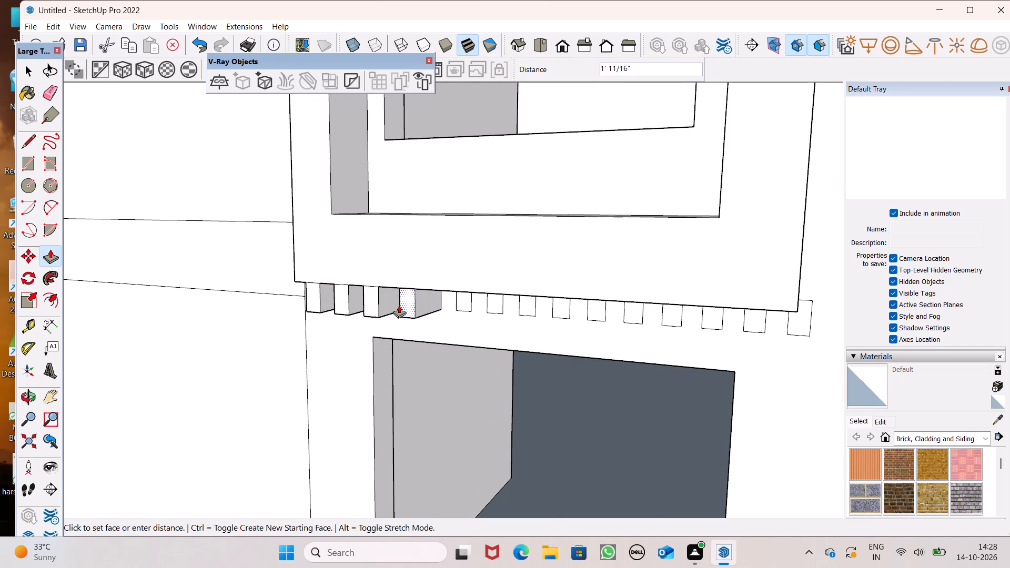
pyautogui.moveTo(399, 305); pyautogui.dragTo(376, 288)
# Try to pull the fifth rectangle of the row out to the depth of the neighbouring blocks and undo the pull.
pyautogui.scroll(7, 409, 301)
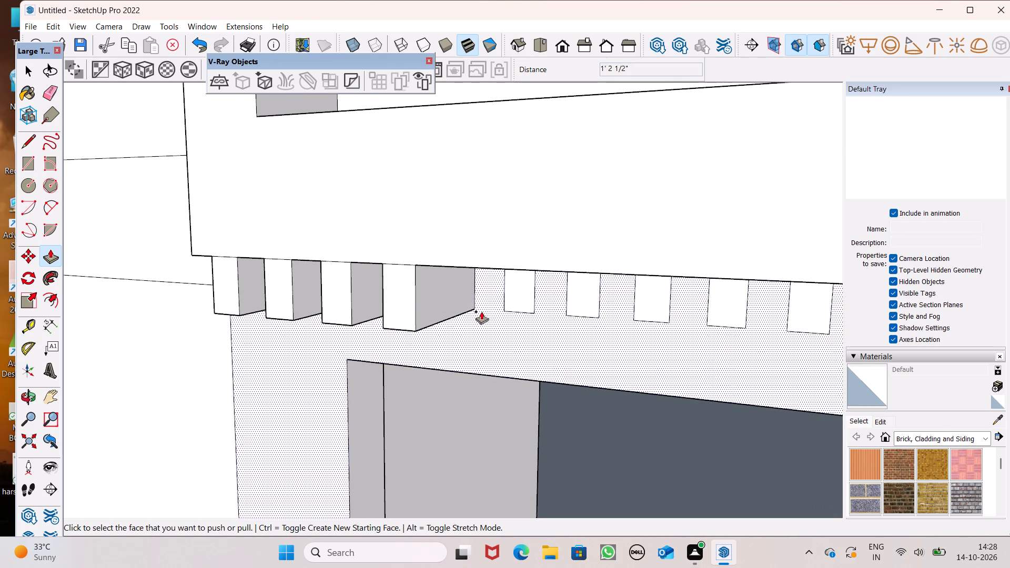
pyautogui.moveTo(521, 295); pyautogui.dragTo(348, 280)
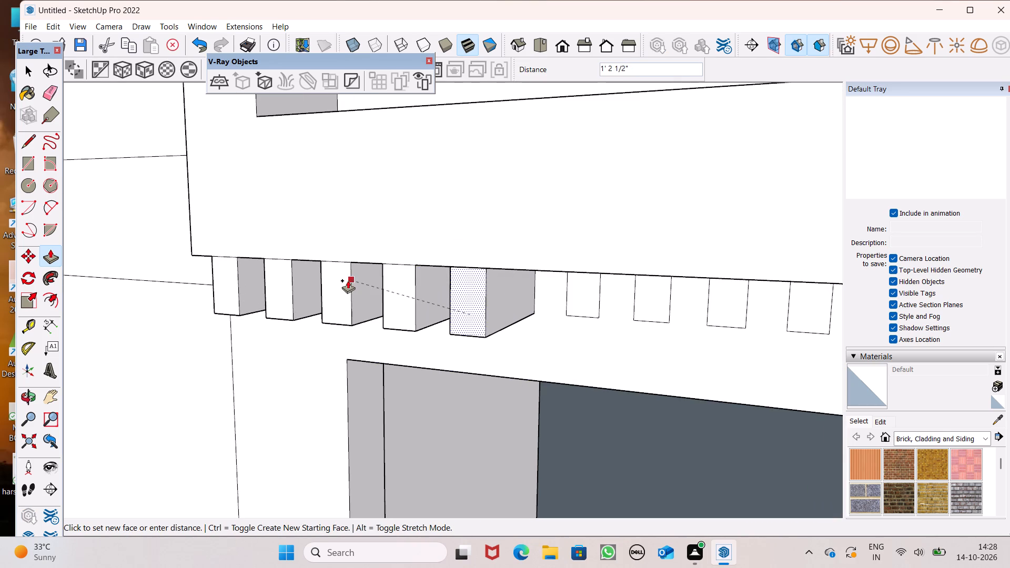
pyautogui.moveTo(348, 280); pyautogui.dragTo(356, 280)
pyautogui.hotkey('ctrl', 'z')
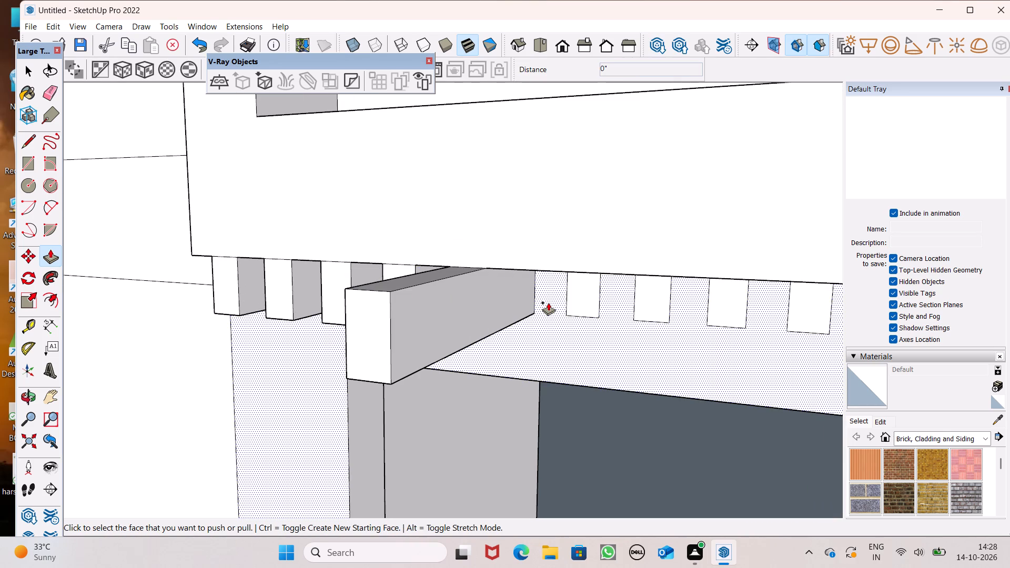
# Push/Pull the fifth, sixth and seventh rectangles of the row out 1' 2 1/2", flush with the earlier blocks.
pyautogui.moveTo(528, 302); pyautogui.dragTo(379, 316)
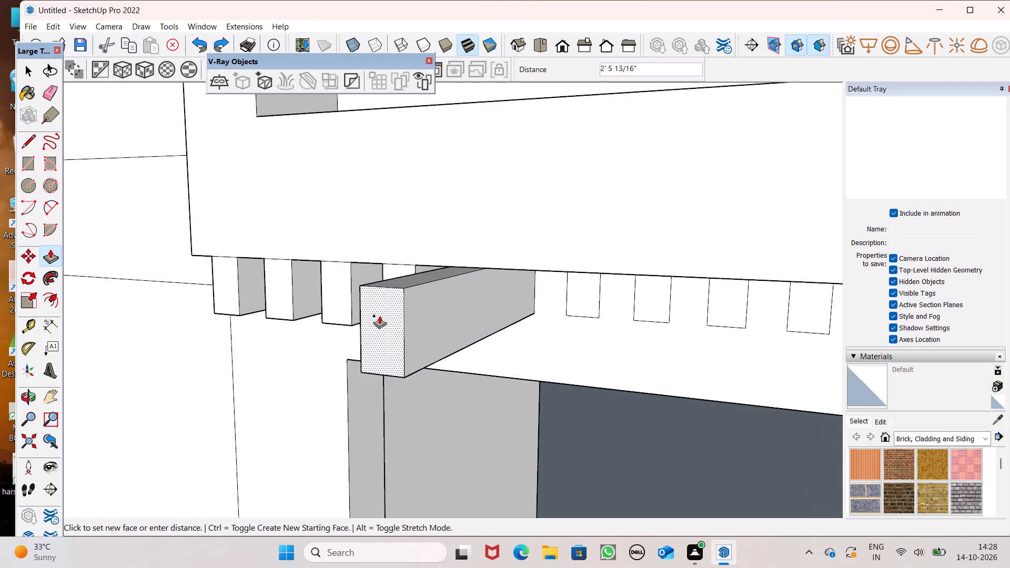
pyautogui.moveTo(379, 316); pyautogui.dragTo(324, 279)
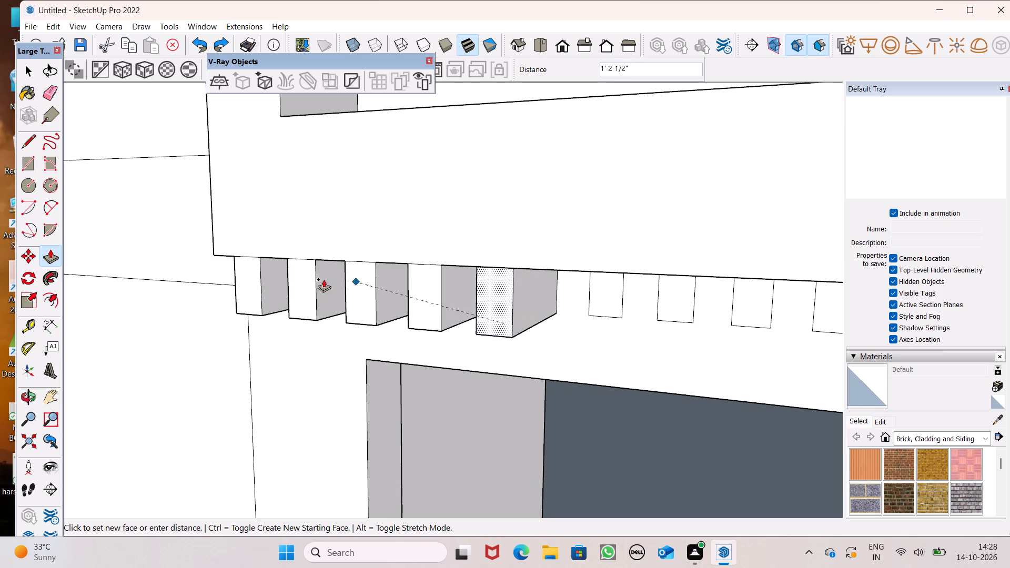
pyautogui.moveTo(324, 279); pyautogui.dragTo(311, 284)
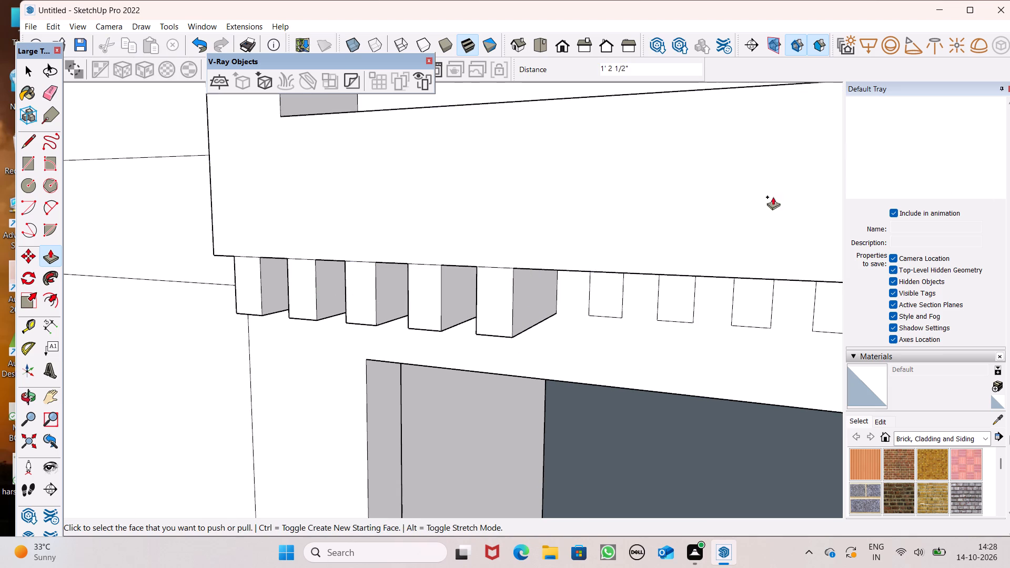
pyautogui.scroll(-5, 613, 216)
pyautogui.moveTo(623, 298); pyautogui.dragTo(619, 319, button='middle')
pyautogui.scroll(4, 638, 293)
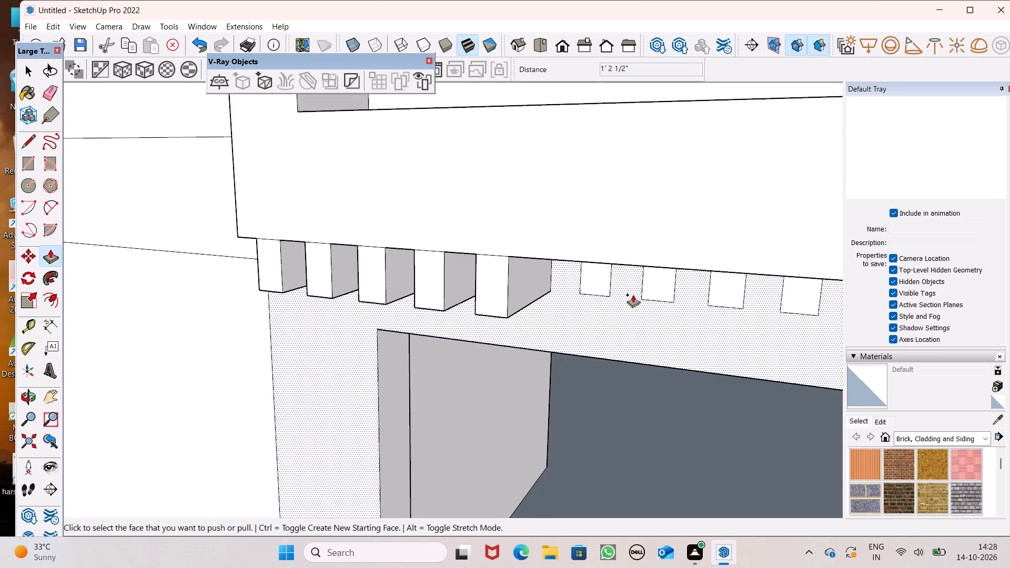
pyautogui.scroll(1, 521, 284)
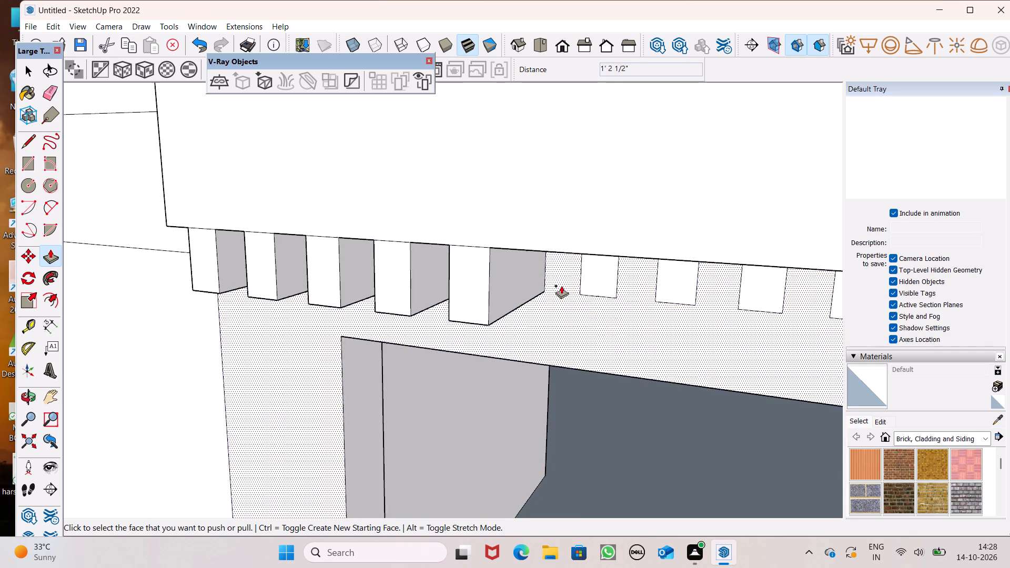
pyautogui.scroll(3, 561, 286)
pyautogui.moveTo(604, 286); pyautogui.dragTo(446, 285)
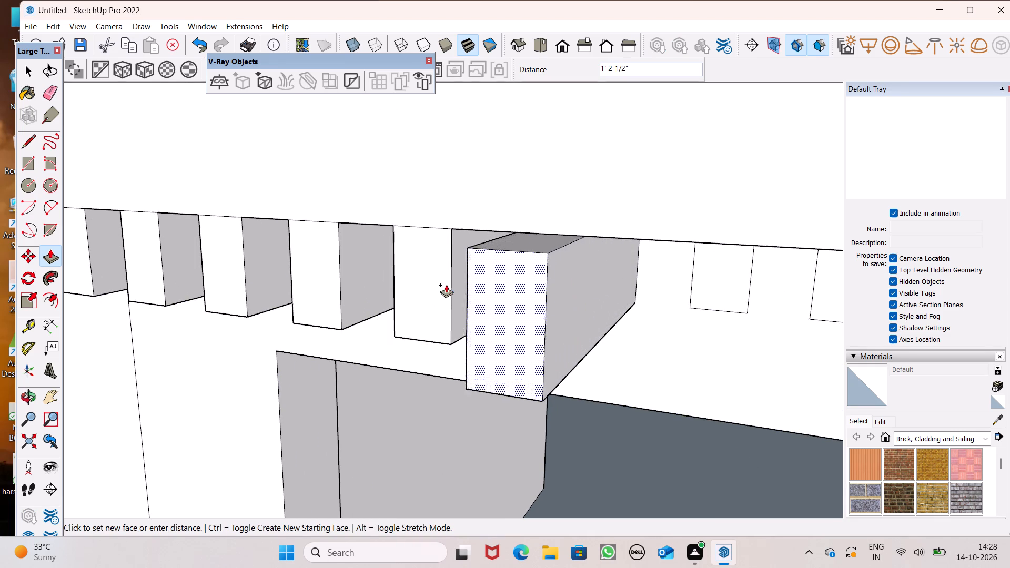
pyautogui.moveTo(446, 285); pyautogui.dragTo(444, 282)
pyautogui.moveTo(705, 300); pyautogui.dragTo(591, 325)
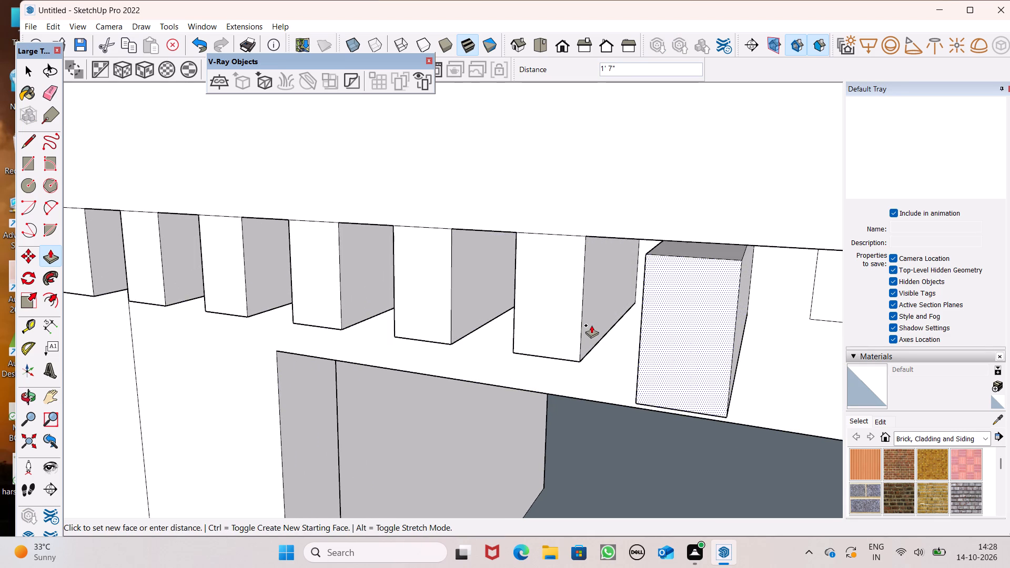
pyautogui.moveTo(591, 325); pyautogui.dragTo(579, 322)
# Push/Pull the eighth and ninth rectangles of the row out 1' 2 1/2", matching the finished blocks beside them.
pyautogui.scroll(-1, 668, 268)
pyautogui.scroll(1, 619, 290)
pyautogui.scroll(-5, 605, 319)
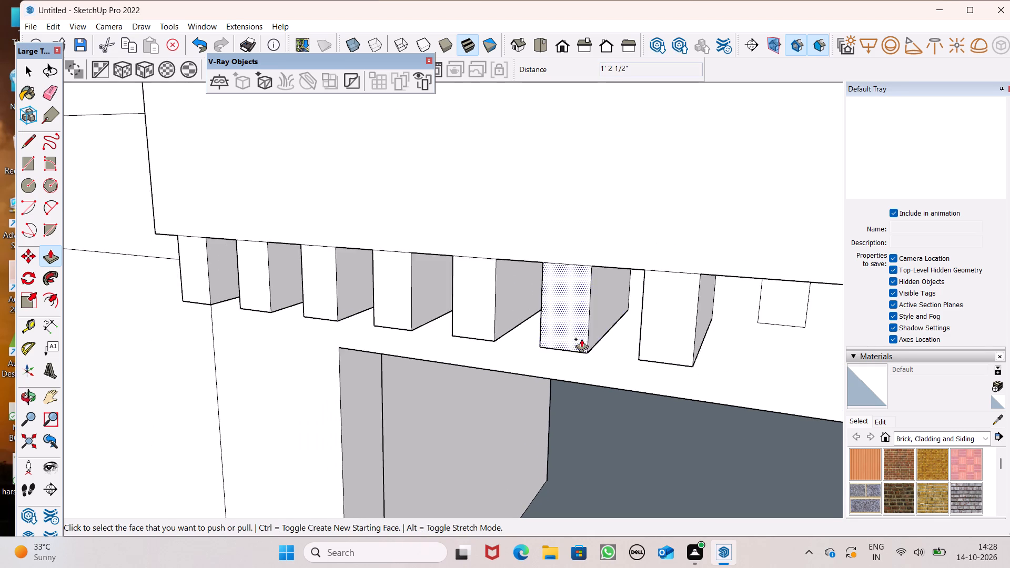
pyautogui.scroll(-8, 581, 339)
pyautogui.scroll(4, 632, 352)
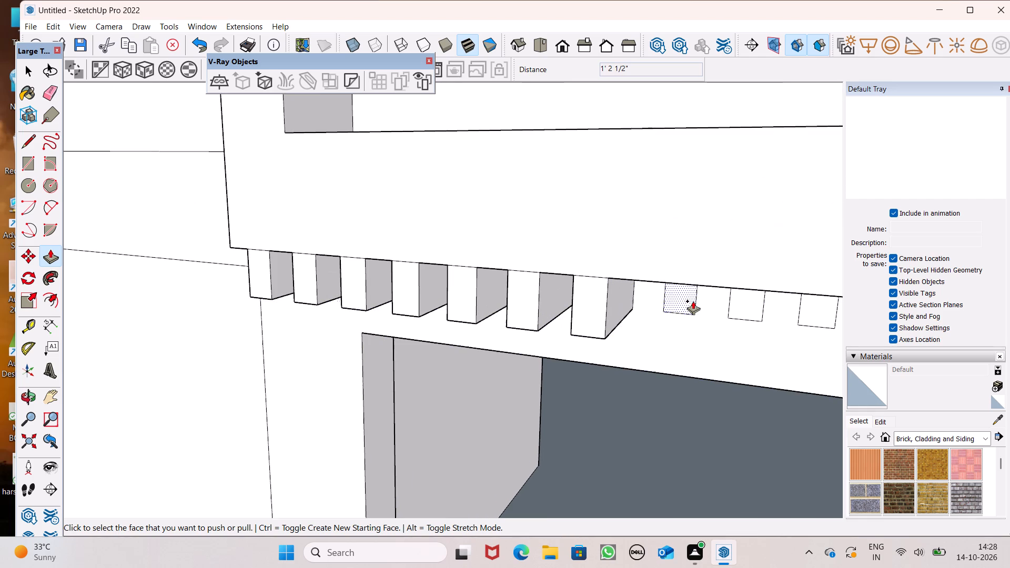
pyautogui.moveTo(678, 298); pyautogui.dragTo(608, 317)
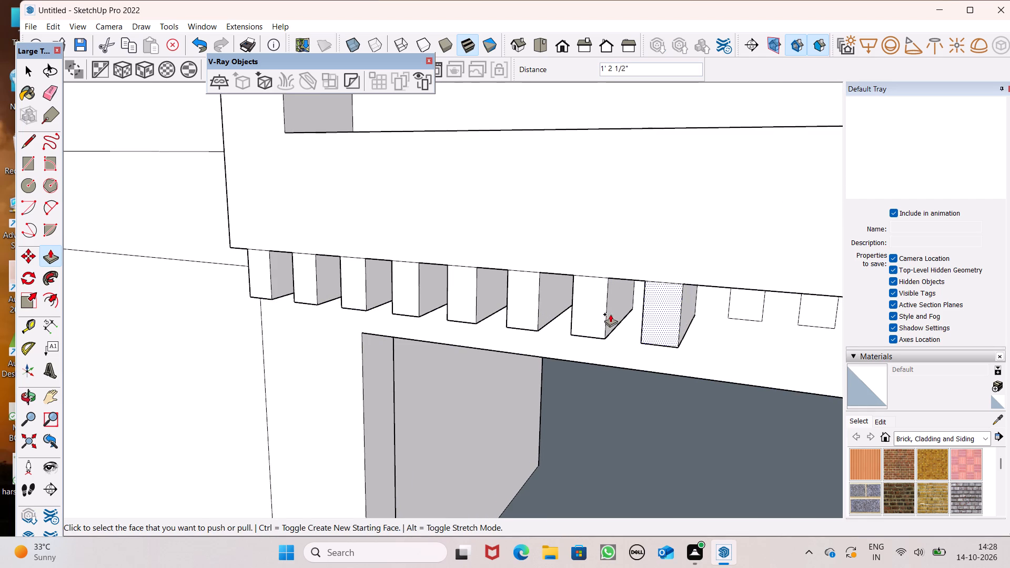
pyautogui.scroll(-3, 606, 331)
pyautogui.moveTo(711, 318); pyautogui.dragTo(655, 336)
# Push/Pull the tenth and eleventh rectangles of the row out 1' 2 1/2", flush with the finished blocks.
pyautogui.scroll(-4, 652, 343)
pyautogui.scroll(4, 743, 295)
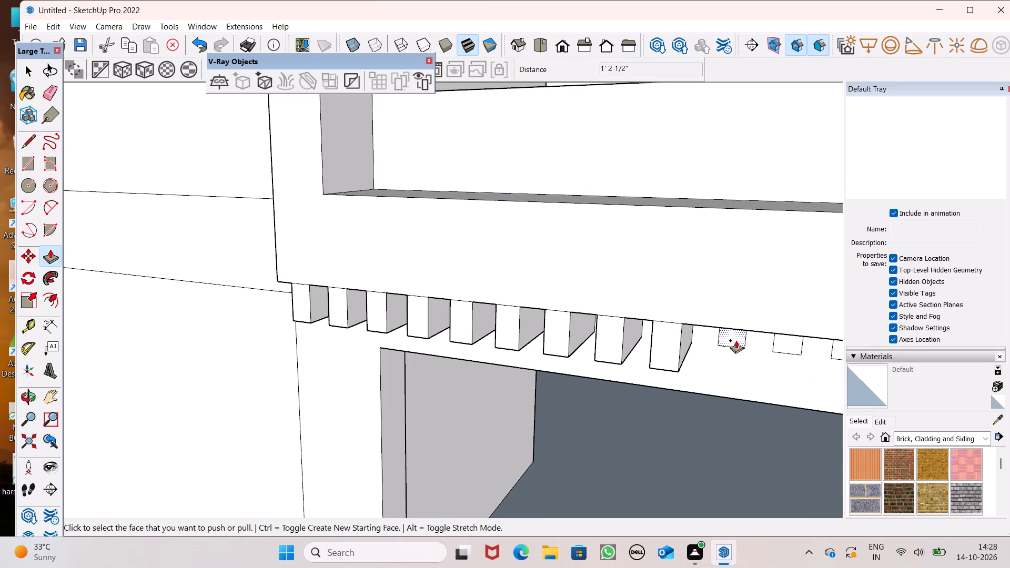
pyautogui.moveTo(736, 342); pyautogui.dragTo(676, 362)
pyautogui.scroll(-1, 673, 370)
pyautogui.scroll(1, 671, 377)
pyautogui.scroll(-3, 671, 377)
pyautogui.scroll(5, 773, 376)
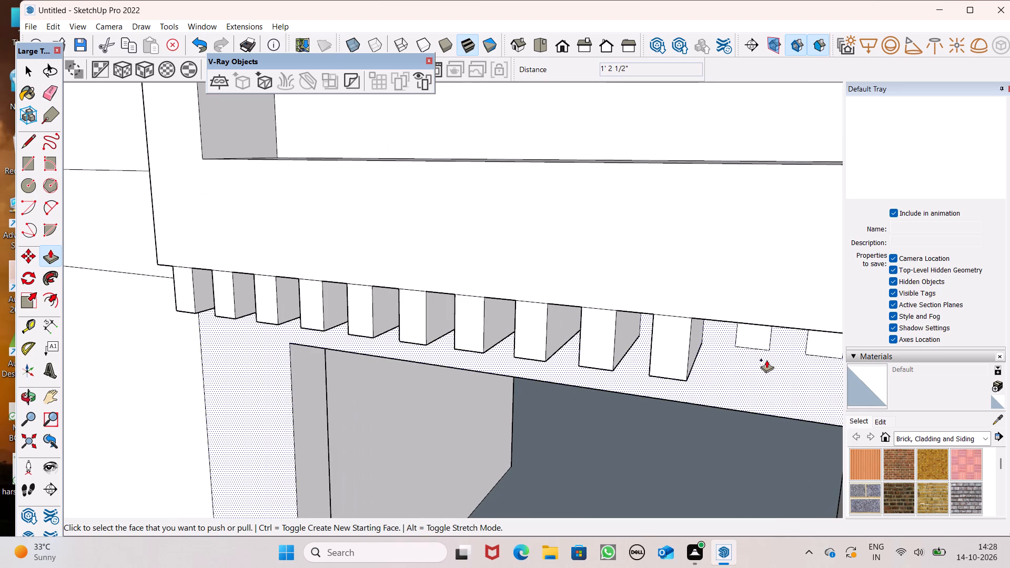
pyautogui.moveTo(757, 337); pyautogui.dragTo(683, 352)
# Push/Pull the twelfth and thirteenth rectangles of the row out 1' 2 1/2", flush with the finished blocks.
pyautogui.scroll(-5, 690, 389)
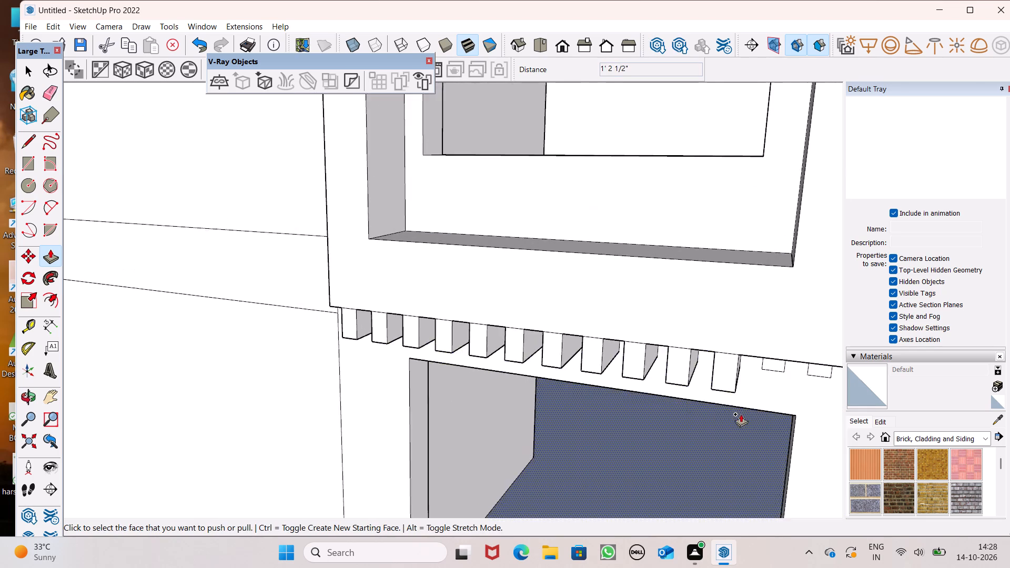
pyautogui.moveTo(748, 417); pyautogui.dragTo(768, 400, button='middle')
pyautogui.scroll(-7, 681, 347)
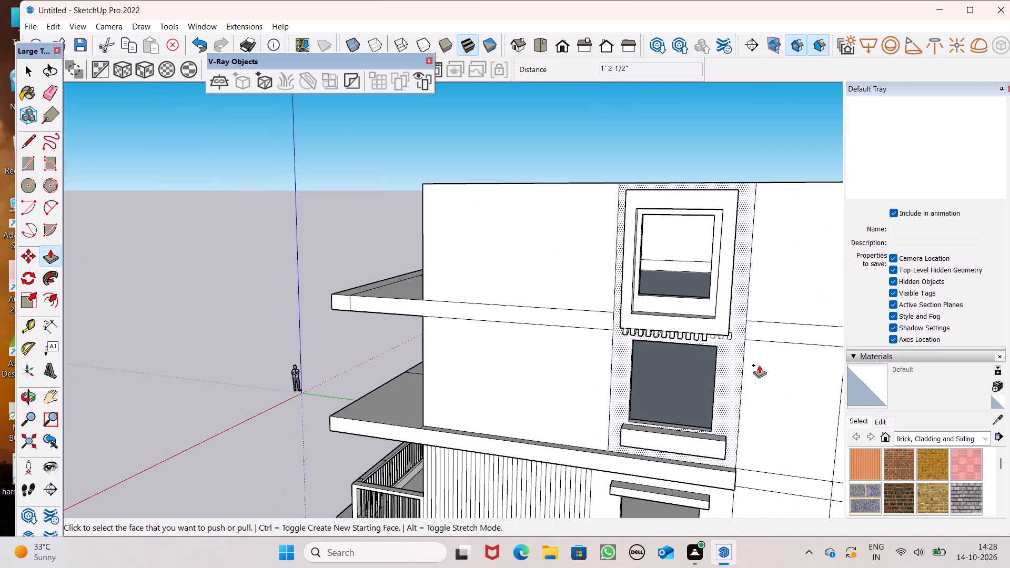
pyautogui.moveTo(760, 364); pyautogui.dragTo(649, 266, button='middle')
pyautogui.scroll(5, 624, 218)
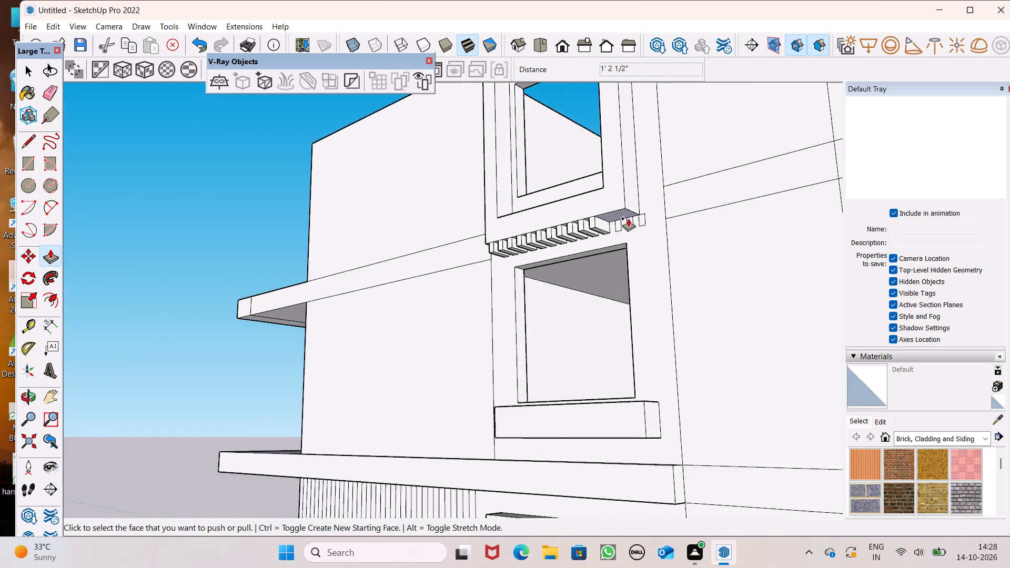
pyautogui.scroll(7, 628, 218)
pyautogui.scroll(-3, 645, 248)
pyautogui.moveTo(674, 286); pyautogui.dragTo(692, 374, button='middle')
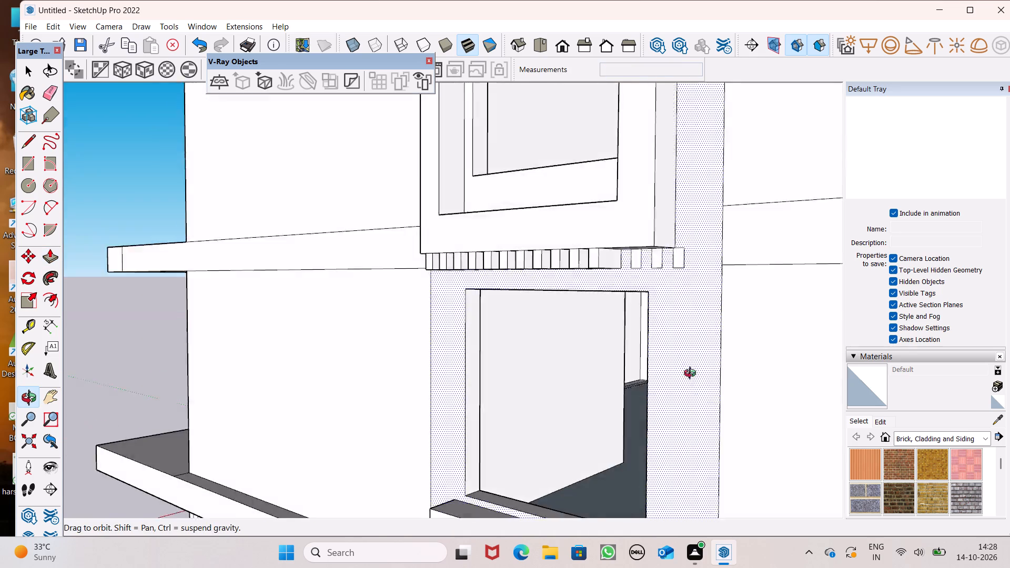
pyautogui.moveTo(692, 374); pyautogui.dragTo(705, 414, button='middle')
pyautogui.scroll(5, 656, 309)
pyautogui.moveTo(630, 268); pyautogui.dragTo(624, 275)
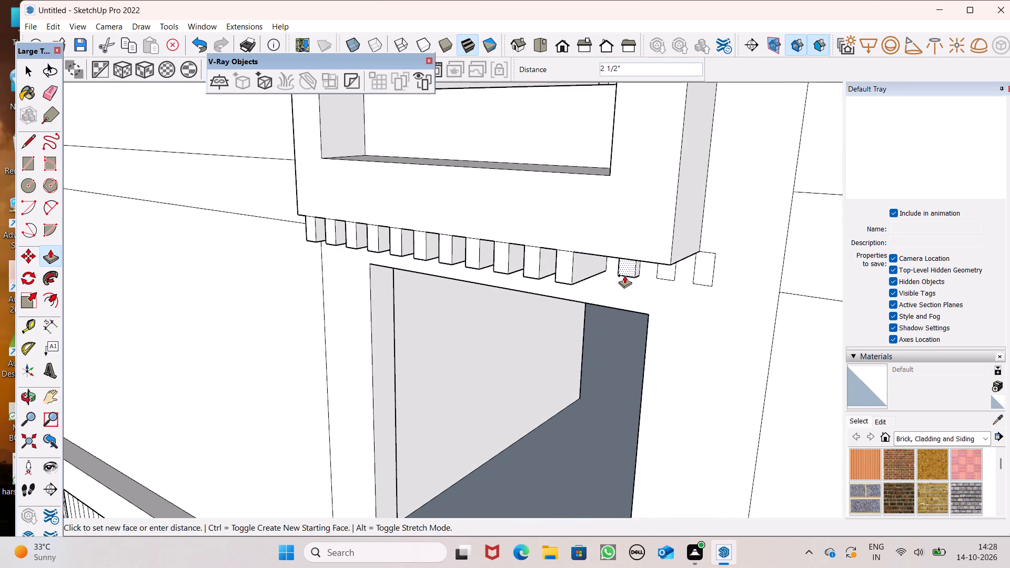
pyautogui.moveTo(624, 275); pyautogui.dragTo(571, 265)
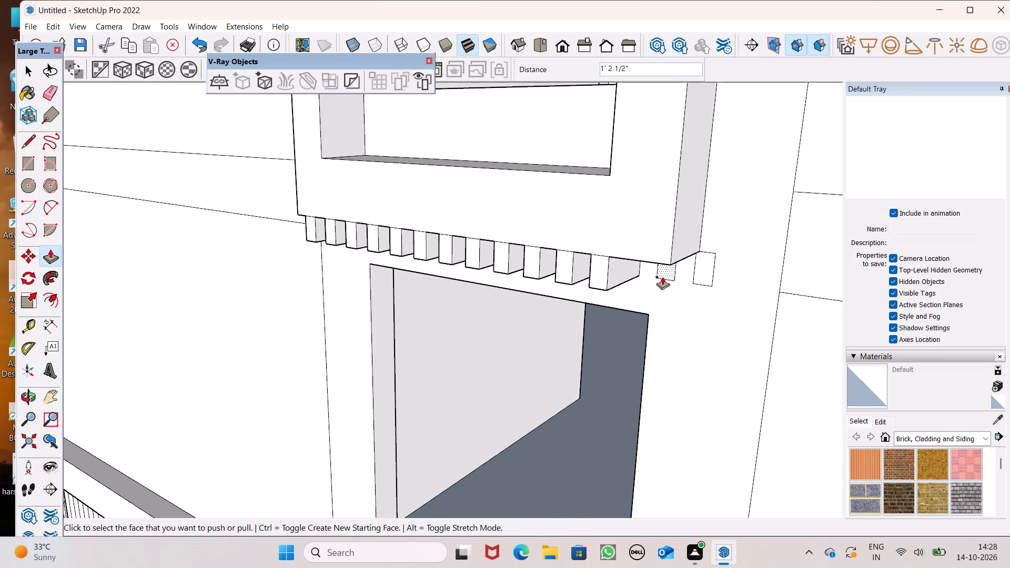
pyautogui.moveTo(669, 272); pyautogui.dragTo(599, 260)
# Examine the row of blocks and the leftover rectangle past the top-storey window frame's edge from several angles.
pyautogui.scroll(-3, 647, 319)
pyautogui.scroll(1, 646, 320)
pyautogui.scroll(-1, 645, 320)
pyautogui.moveTo(655, 329); pyautogui.dragTo(792, 278, button='middle')
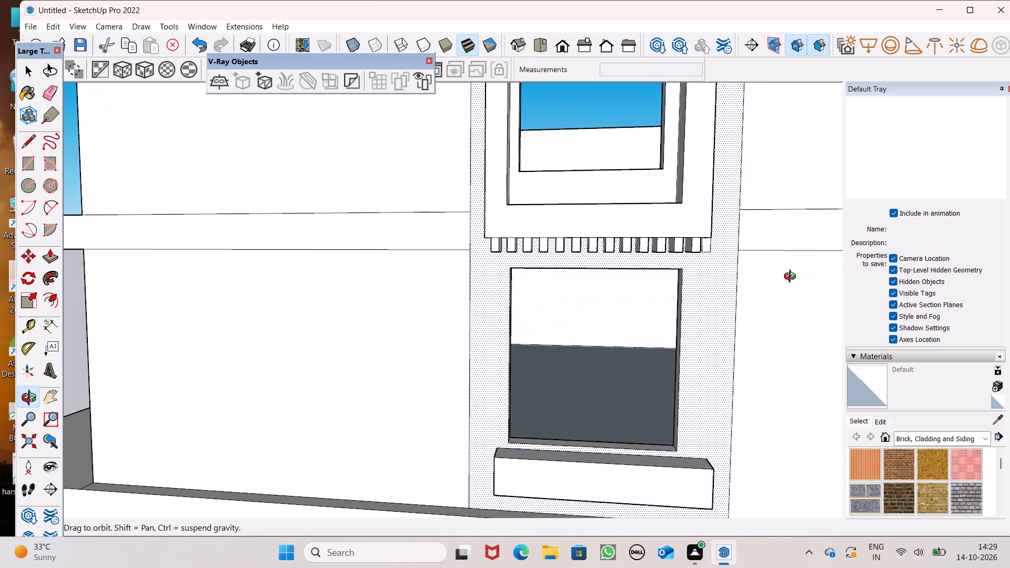
pyautogui.moveTo(792, 278); pyautogui.dragTo(792, 277, button='middle')
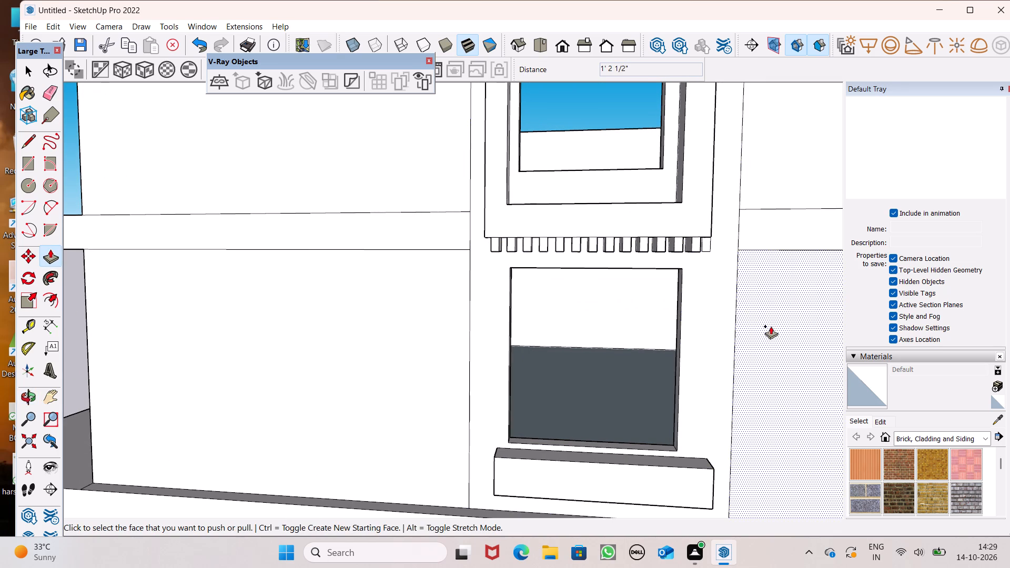
pyautogui.moveTo(750, 316); pyautogui.dragTo(655, 339, button='middle')
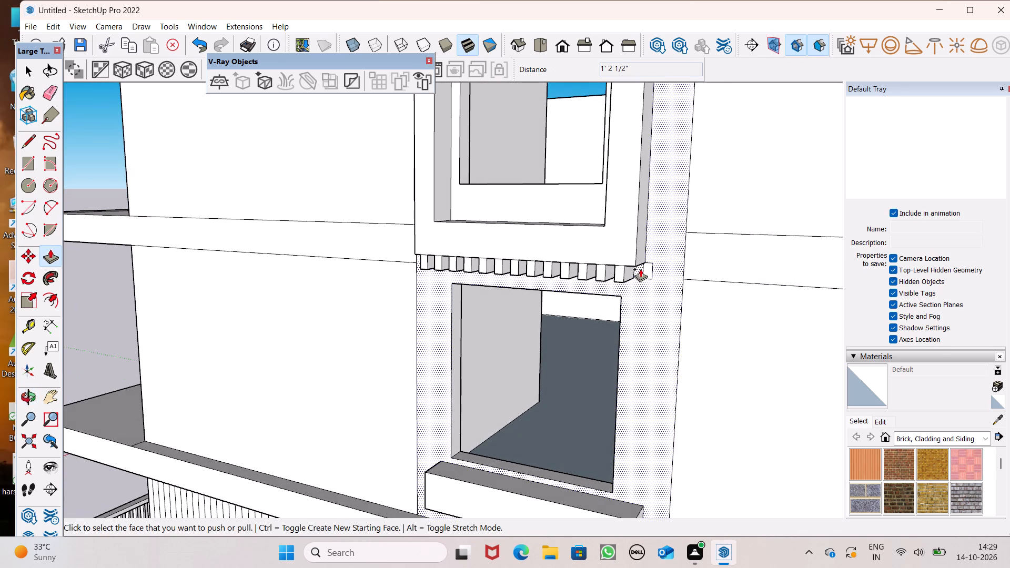
pyautogui.moveTo(650, 292); pyautogui.dragTo(723, 272, button='middle')
pyautogui.press('space')
pyautogui.scroll(2, 684, 244)
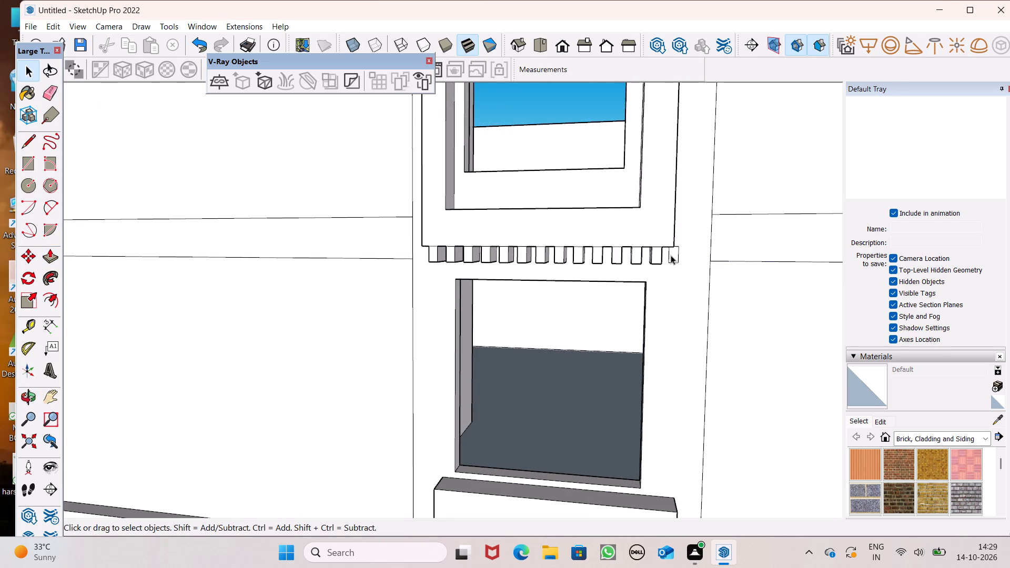
pyautogui.tripleClick(671, 255)
pyautogui.scroll(-9, 670, 266)
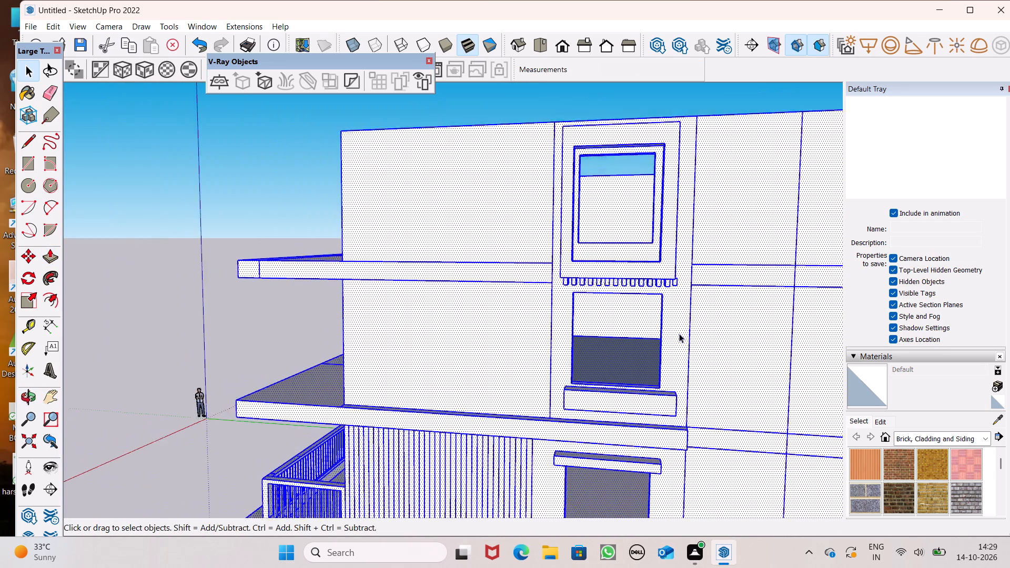
pyautogui.scroll(-2, 679, 333)
pyautogui.click(150, 205)
pyautogui.scroll(3, 723, 313)
pyautogui.scroll(-1, 724, 313)
pyautogui.scroll(3, 724, 313)
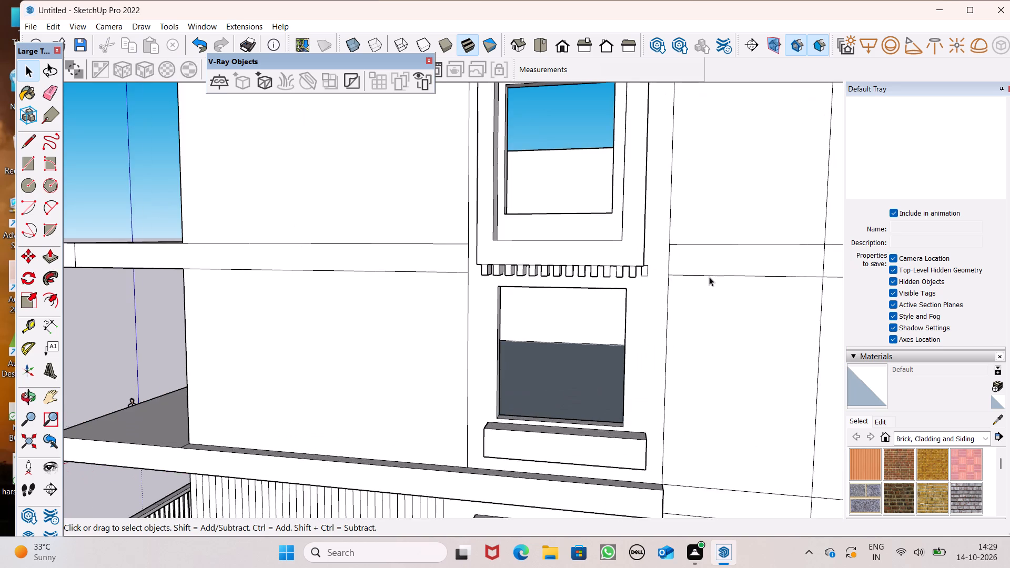
pyautogui.scroll(-6, 711, 275)
pyautogui.moveTo(675, 278); pyautogui.dragTo(634, 252, button='middle')
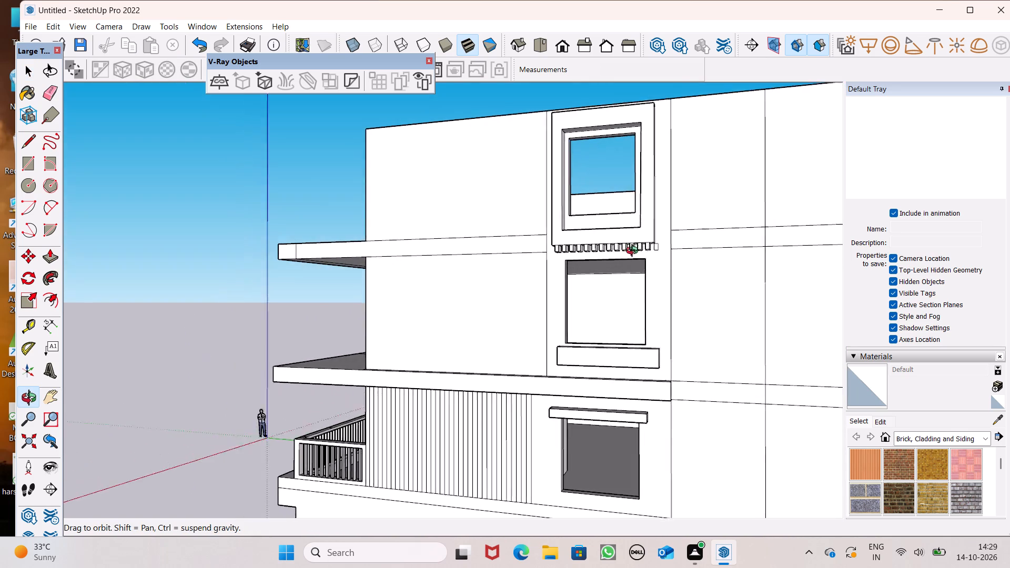
pyautogui.moveTo(634, 252); pyautogui.dragTo(583, 244, button='middle')
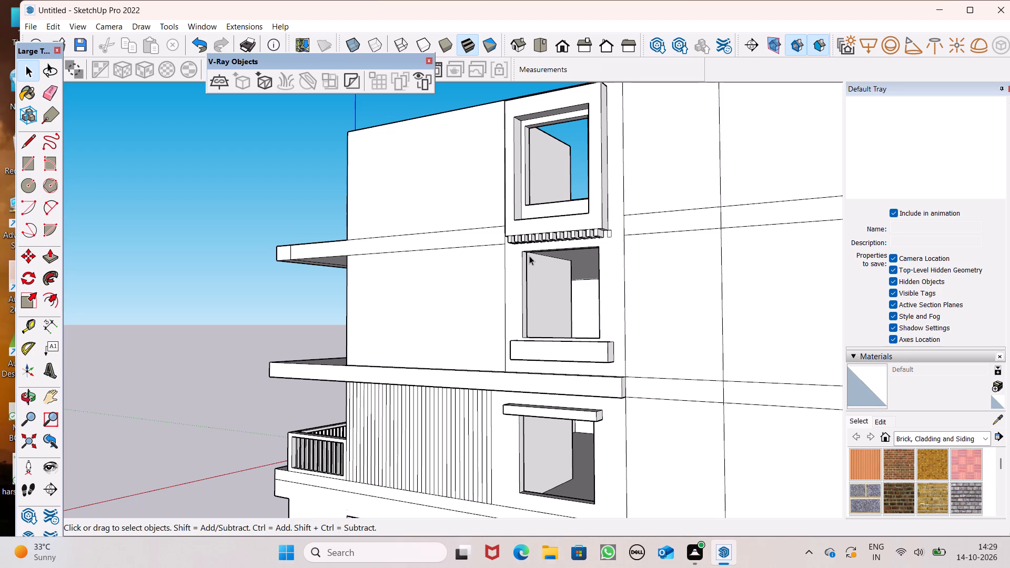
# Draw a straight line about 7' 1" long across the undersides of all the blocks, near their front ends.
pyautogui.scroll(-1, 632, 380)
pyautogui.moveTo(696, 419); pyautogui.dragTo(949, 479, button='middle')
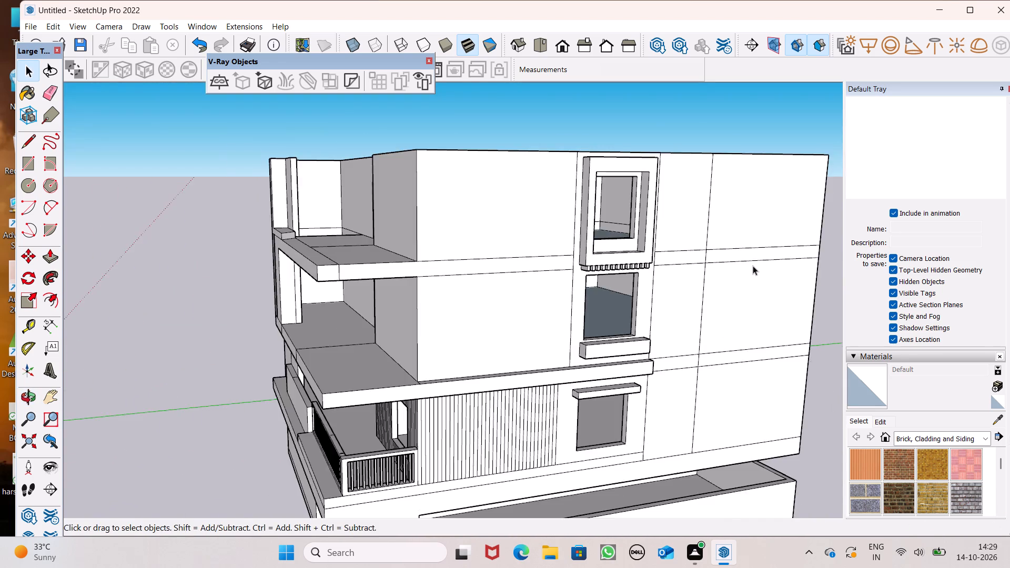
pyautogui.scroll(3, 755, 265)
pyautogui.scroll(-1, 743, 270)
pyautogui.scroll(1, 714, 277)
pyautogui.scroll(1, 653, 305)
pyautogui.moveTo(653, 305); pyautogui.dragTo(583, 95, button='middle')
pyautogui.scroll(1, 584, 96)
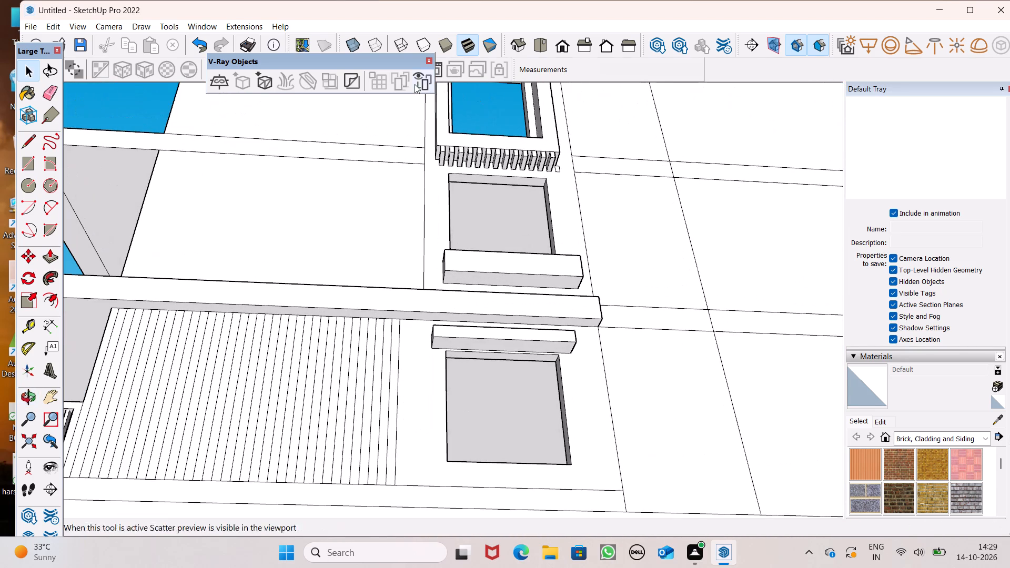
pyautogui.moveTo(28, 136); pyautogui.dragTo(35, 131)
pyautogui.scroll(3, 539, 105)
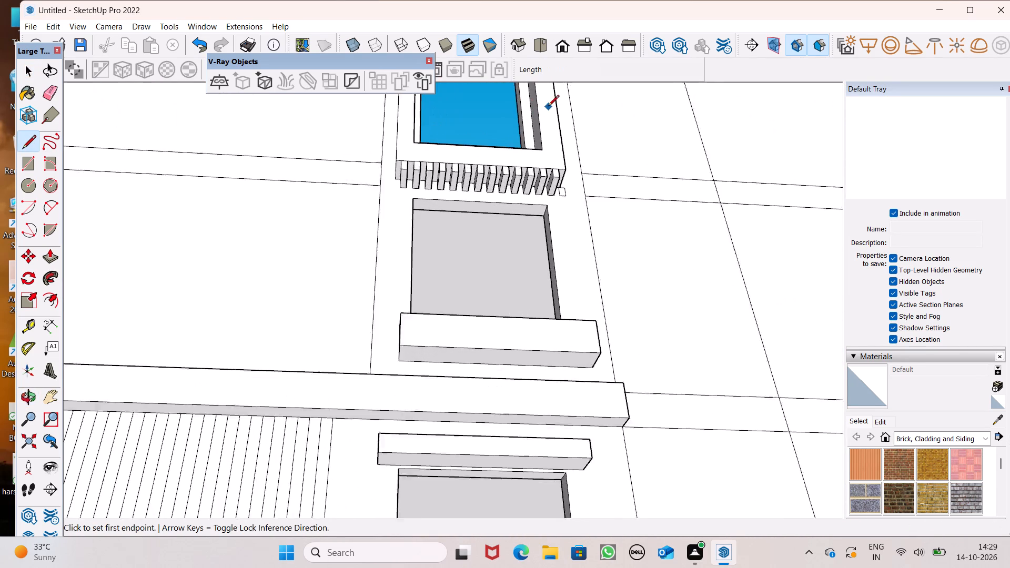
pyautogui.scroll(1, 548, 107)
pyautogui.scroll(1, 528, 178)
pyautogui.moveTo(528, 178); pyautogui.dragTo(498, 72, button='middle')
pyautogui.scroll(3, 468, 107)
pyautogui.scroll(-1, 464, 154)
pyautogui.scroll(3, 464, 154)
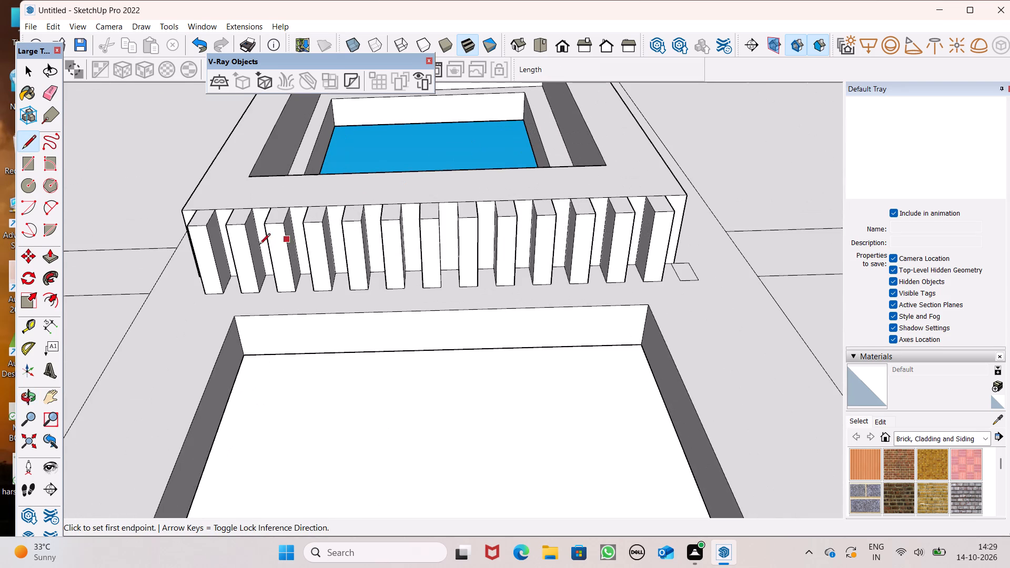
pyautogui.click(194, 245)
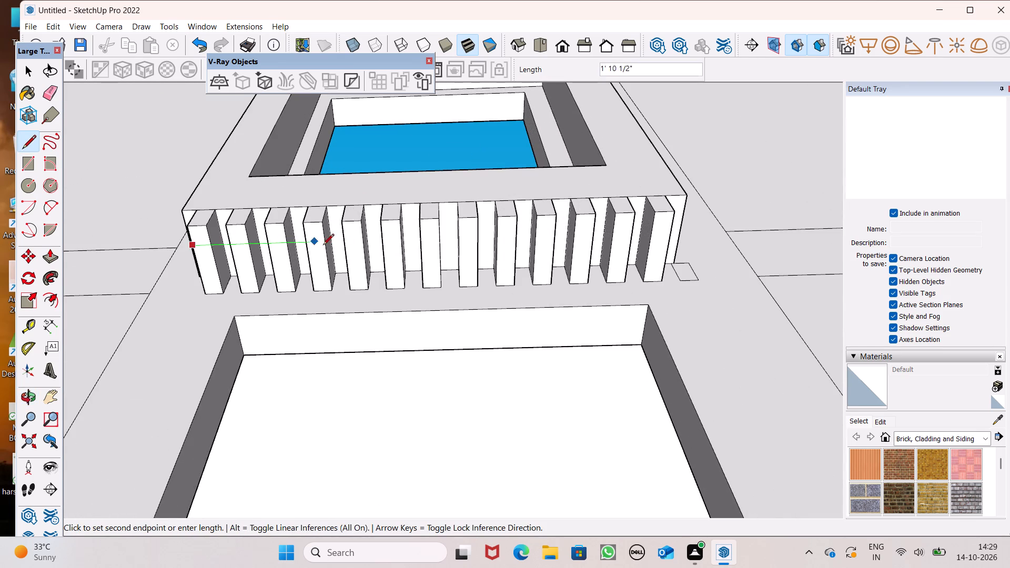
pyautogui.moveTo(673, 227); pyautogui.dragTo(670, 214)
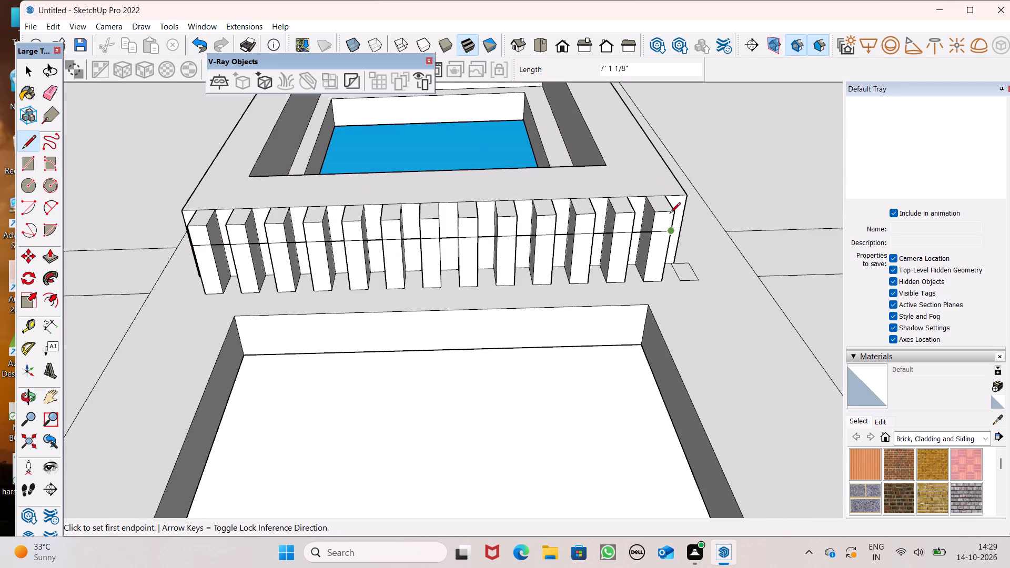
pyautogui.moveTo(670, 214); pyautogui.dragTo(673, 221)
# Erase the line's segments spanning the first eight gaps between blocks, undoing a stray erase of a block edge.
pyautogui.moveTo(47, 100); pyautogui.dragTo(56, 103)
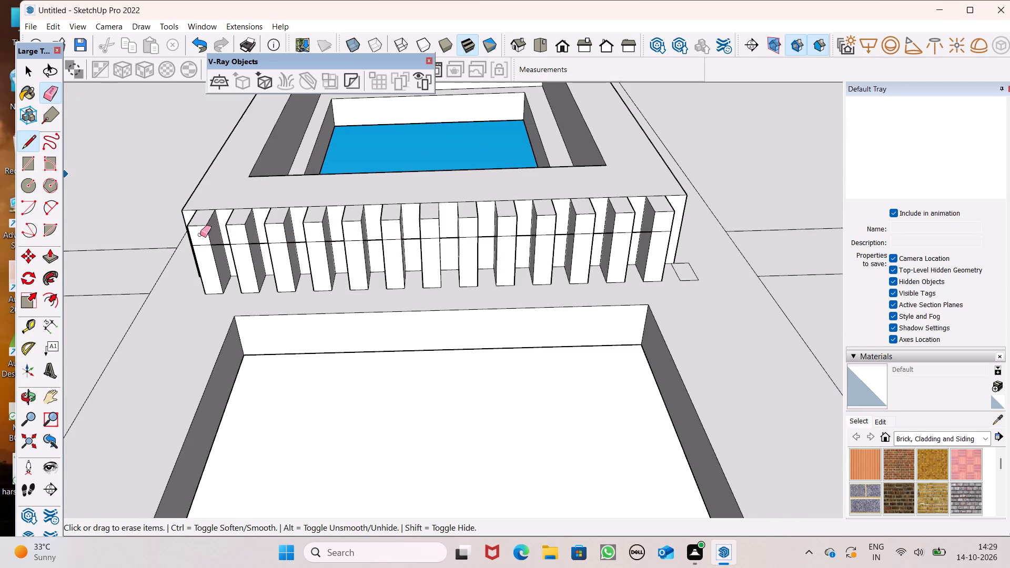
pyautogui.click(218, 245)
pyautogui.click(252, 241)
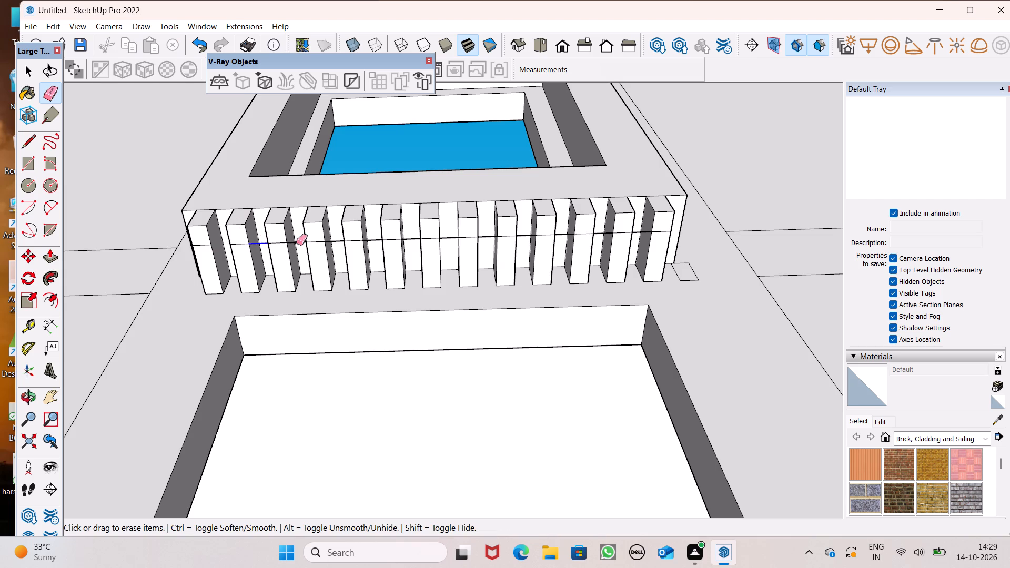
pyautogui.click(298, 247)
pyautogui.moveTo(298, 241); pyautogui.dragTo(298, 247)
pyautogui.click(335, 243)
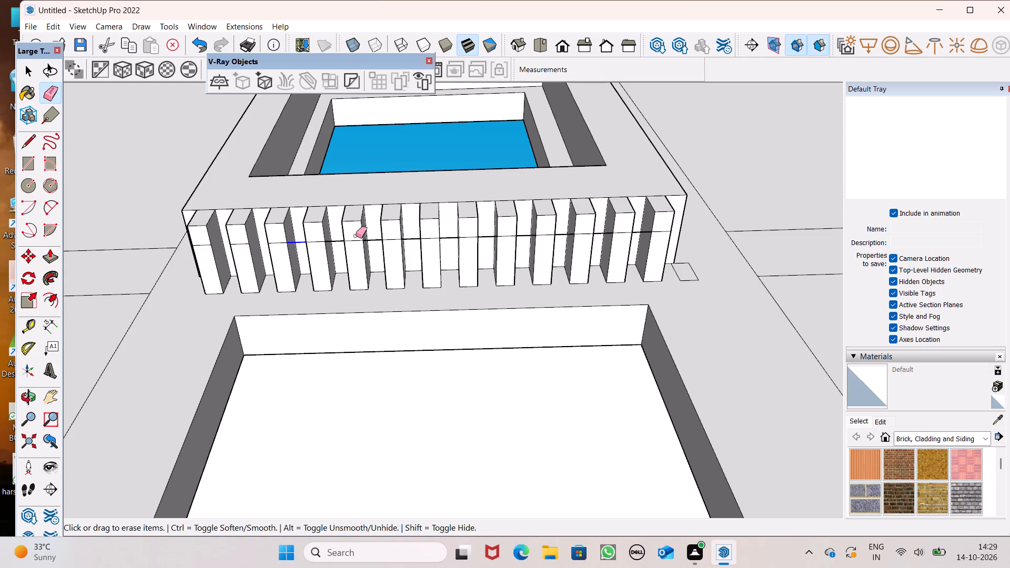
pyautogui.click(333, 239)
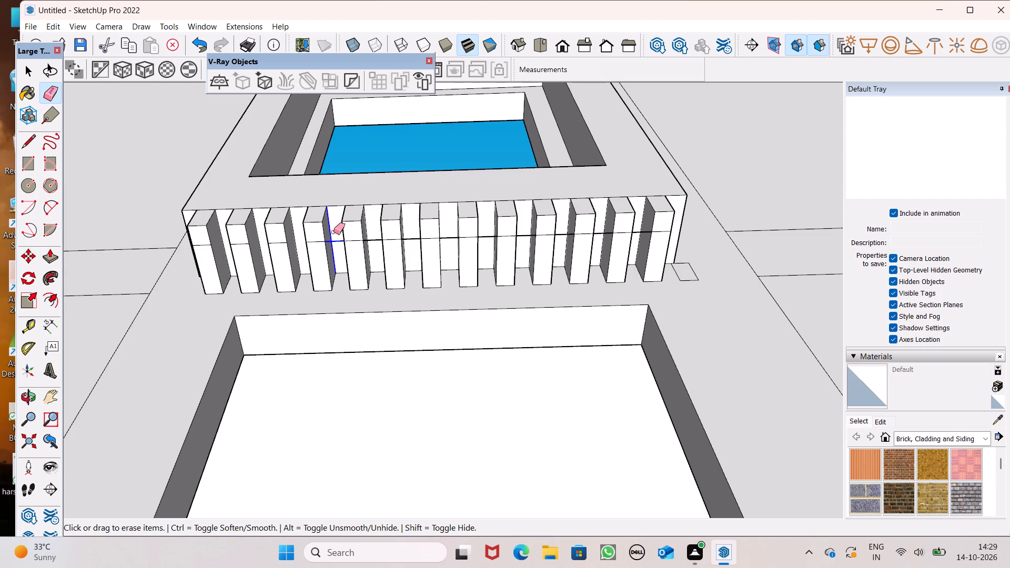
pyautogui.hotkey('ctrl', 'z')
pyautogui.scroll(4, 312, 248)
pyautogui.click(343, 238)
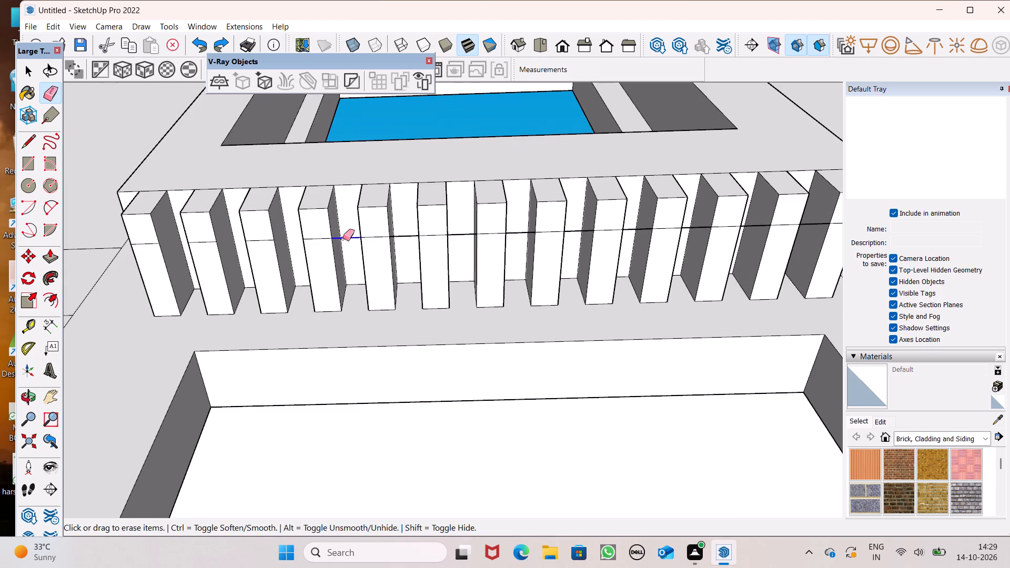
pyautogui.click(409, 243)
pyautogui.click(411, 238)
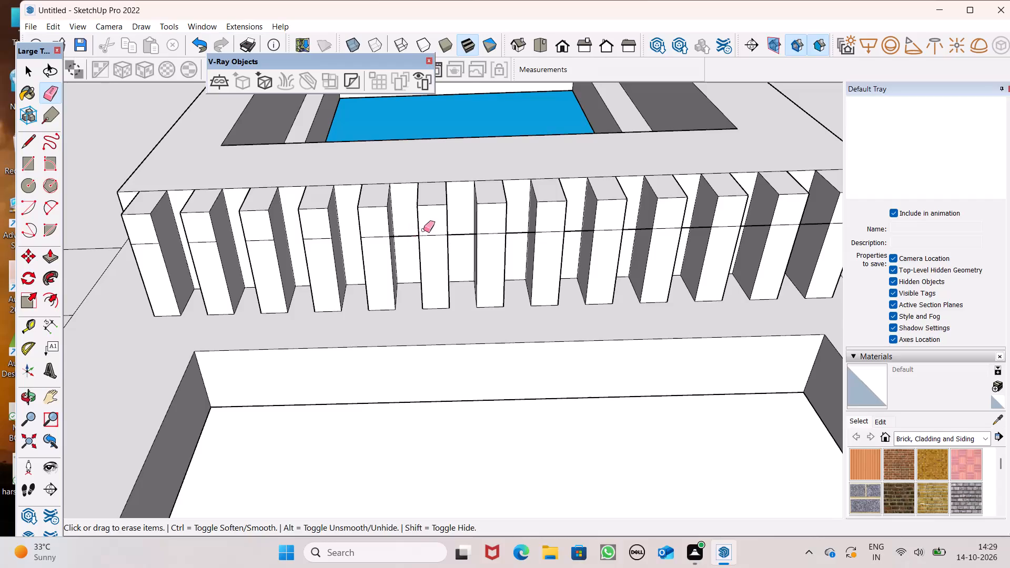
pyautogui.moveTo(402, 235); pyautogui.dragTo(409, 241)
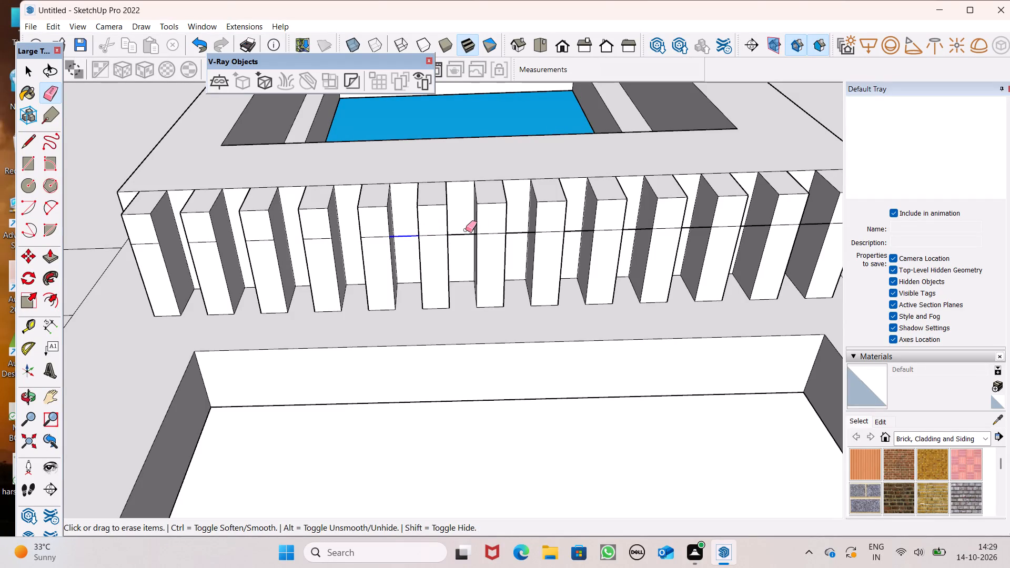
pyautogui.moveTo(462, 235); pyautogui.dragTo(460, 240)
pyautogui.moveTo(514, 231); pyautogui.dragTo(515, 239)
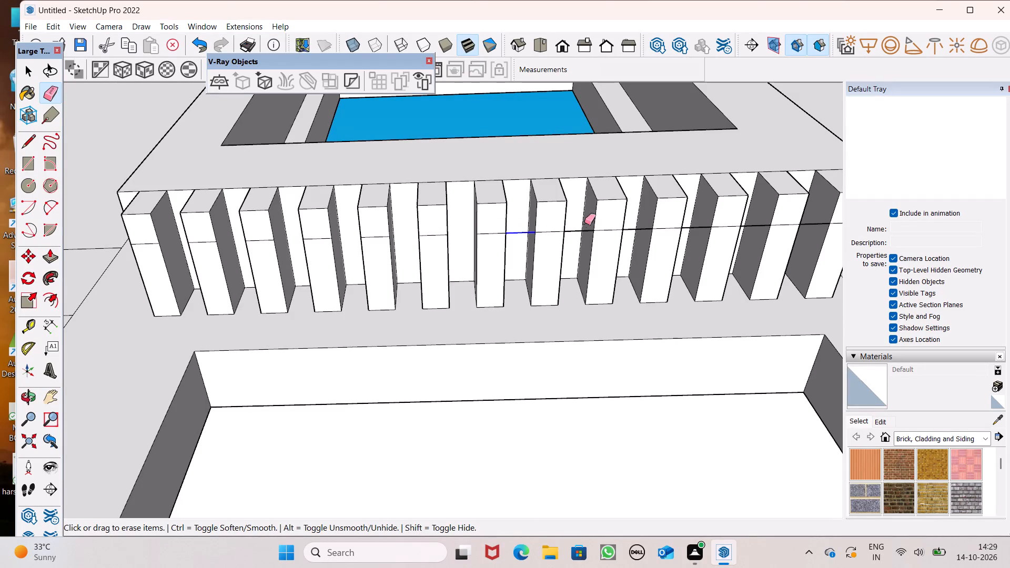
pyautogui.click(576, 232)
pyautogui.moveTo(576, 228); pyautogui.dragTo(573, 236)
# Erase the line's segments spanning the last four gaps, leaving a dividing line only on the block undersides.
pyautogui.scroll(-5, 538, 236)
pyautogui.scroll(5, 629, 235)
pyautogui.scroll(-1, 651, 230)
pyautogui.scroll(3, 651, 230)
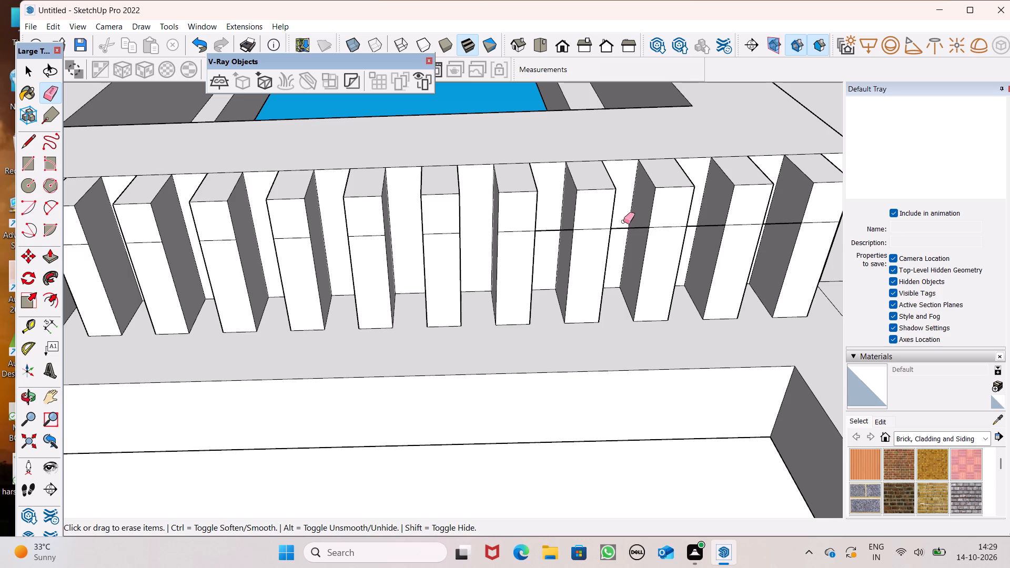
pyautogui.moveTo(622, 221); pyautogui.dragTo(621, 228)
pyautogui.click(552, 229)
pyautogui.scroll(-3, 515, 229)
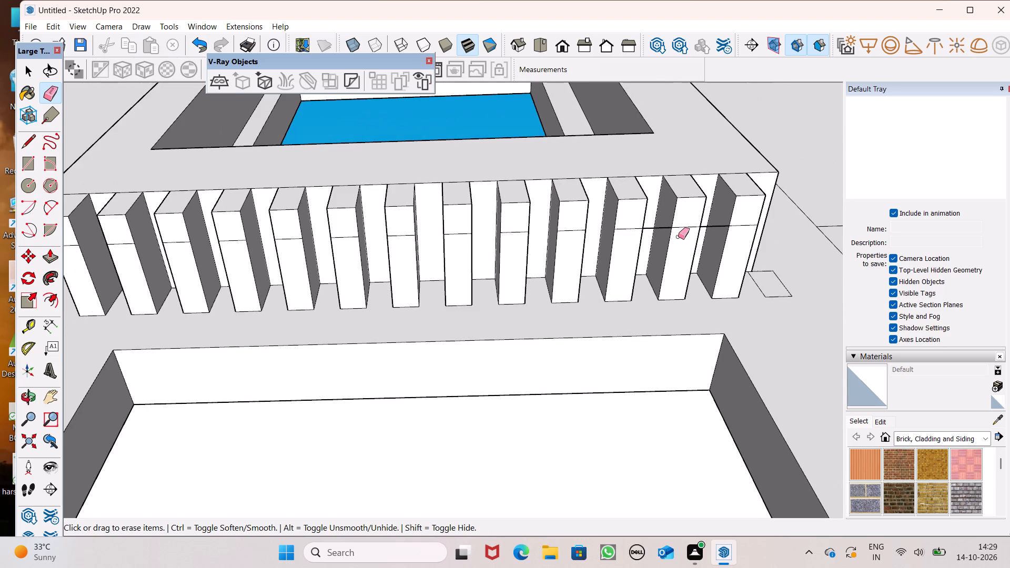
pyautogui.scroll(1, 686, 235)
pyautogui.scroll(-1, 687, 235)
pyautogui.scroll(5, 687, 235)
pyautogui.scroll(5, 766, 230)
pyautogui.moveTo(714, 214); pyautogui.dragTo(711, 219)
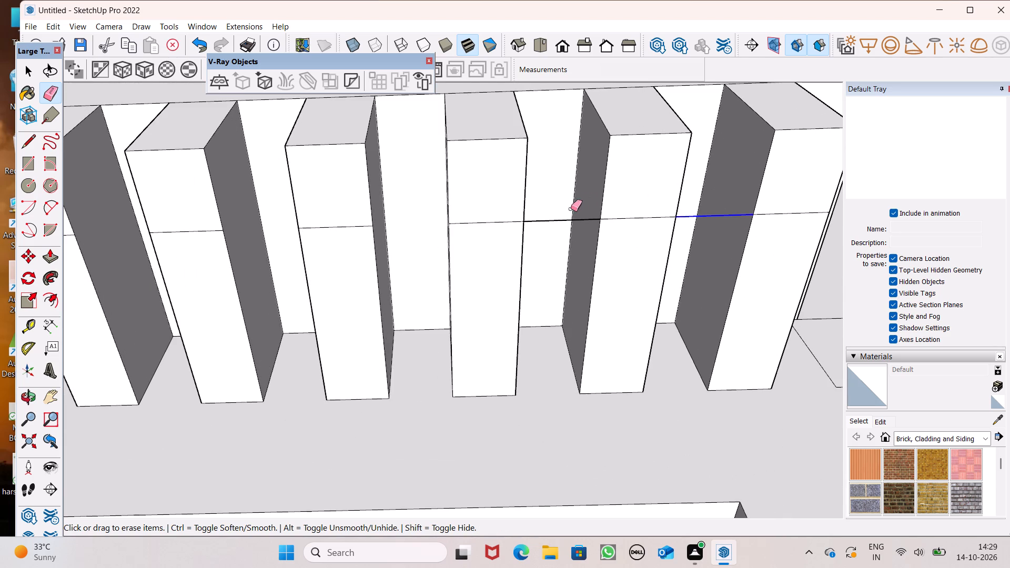
pyautogui.moveTo(568, 219); pyautogui.dragTo(563, 229)
pyautogui.scroll(-5, 563, 234)
pyautogui.scroll(-6, 729, 225)
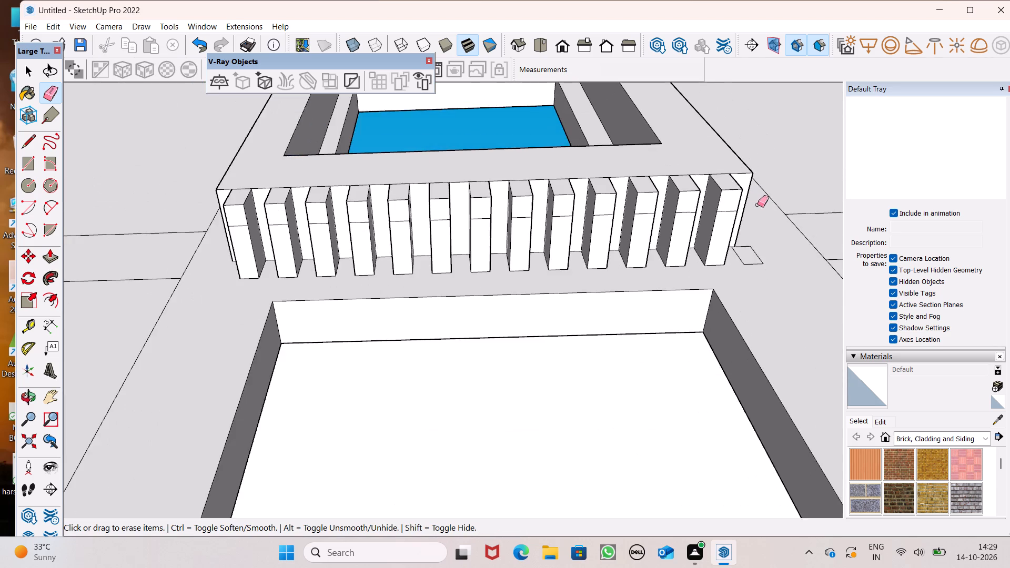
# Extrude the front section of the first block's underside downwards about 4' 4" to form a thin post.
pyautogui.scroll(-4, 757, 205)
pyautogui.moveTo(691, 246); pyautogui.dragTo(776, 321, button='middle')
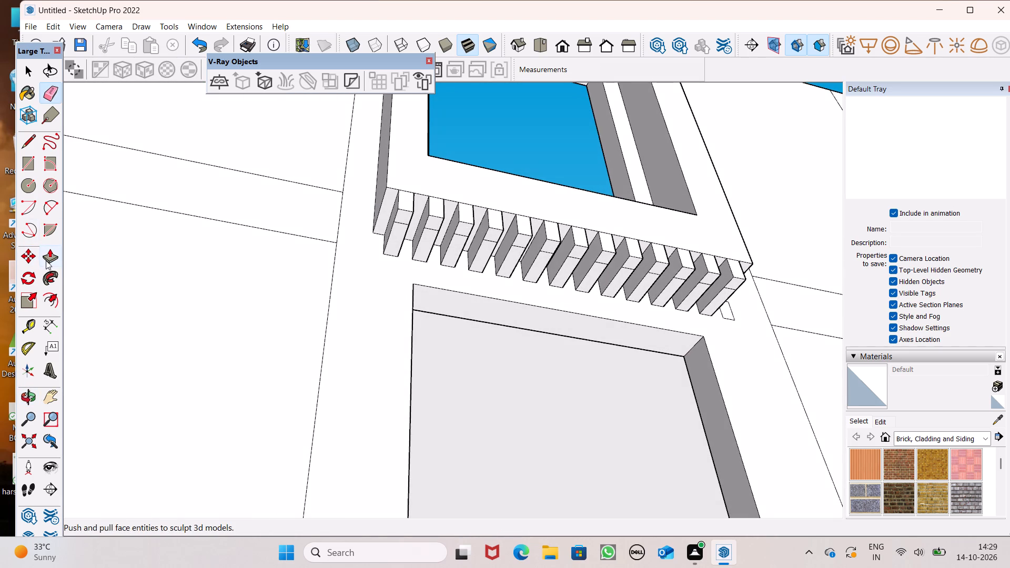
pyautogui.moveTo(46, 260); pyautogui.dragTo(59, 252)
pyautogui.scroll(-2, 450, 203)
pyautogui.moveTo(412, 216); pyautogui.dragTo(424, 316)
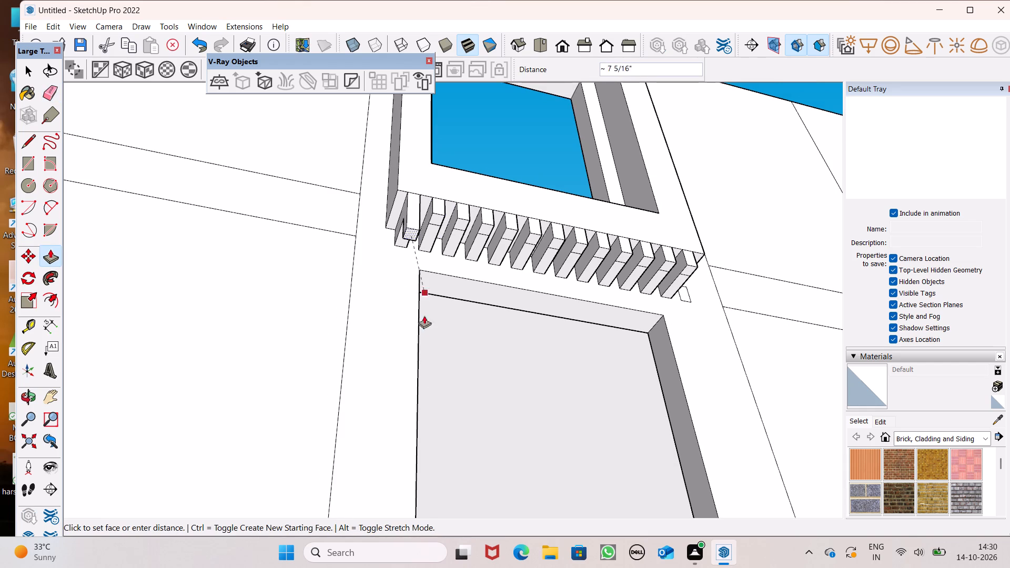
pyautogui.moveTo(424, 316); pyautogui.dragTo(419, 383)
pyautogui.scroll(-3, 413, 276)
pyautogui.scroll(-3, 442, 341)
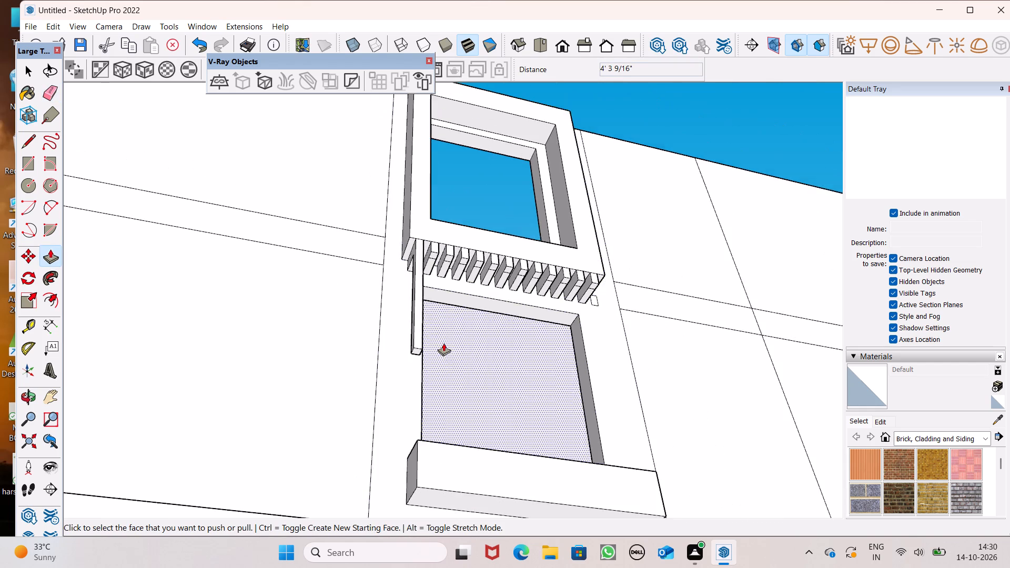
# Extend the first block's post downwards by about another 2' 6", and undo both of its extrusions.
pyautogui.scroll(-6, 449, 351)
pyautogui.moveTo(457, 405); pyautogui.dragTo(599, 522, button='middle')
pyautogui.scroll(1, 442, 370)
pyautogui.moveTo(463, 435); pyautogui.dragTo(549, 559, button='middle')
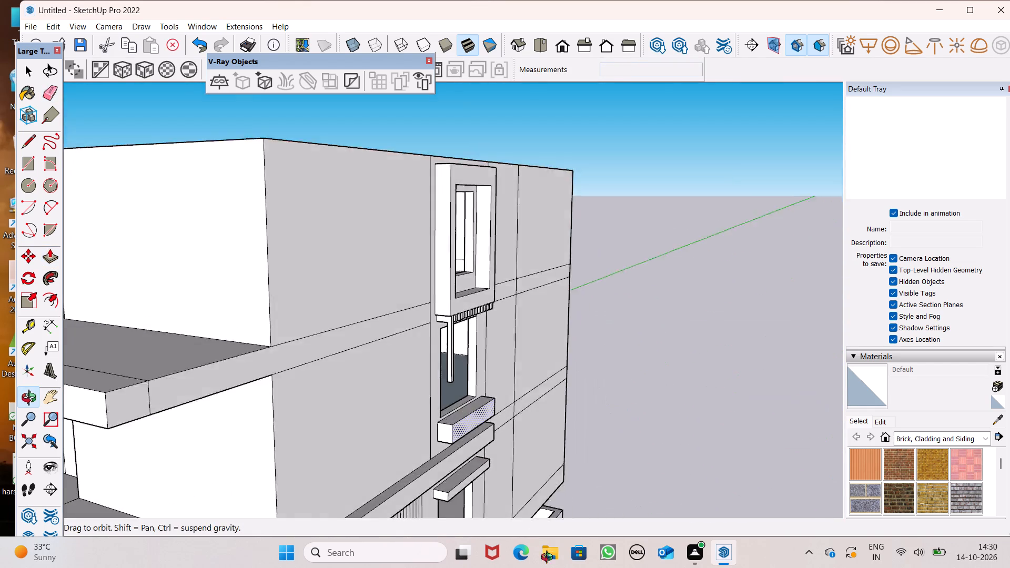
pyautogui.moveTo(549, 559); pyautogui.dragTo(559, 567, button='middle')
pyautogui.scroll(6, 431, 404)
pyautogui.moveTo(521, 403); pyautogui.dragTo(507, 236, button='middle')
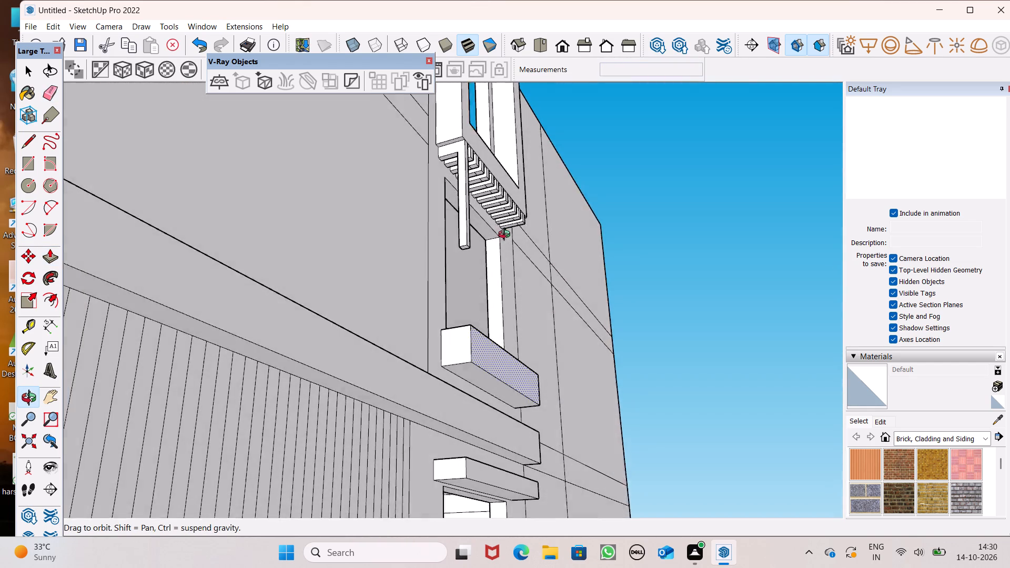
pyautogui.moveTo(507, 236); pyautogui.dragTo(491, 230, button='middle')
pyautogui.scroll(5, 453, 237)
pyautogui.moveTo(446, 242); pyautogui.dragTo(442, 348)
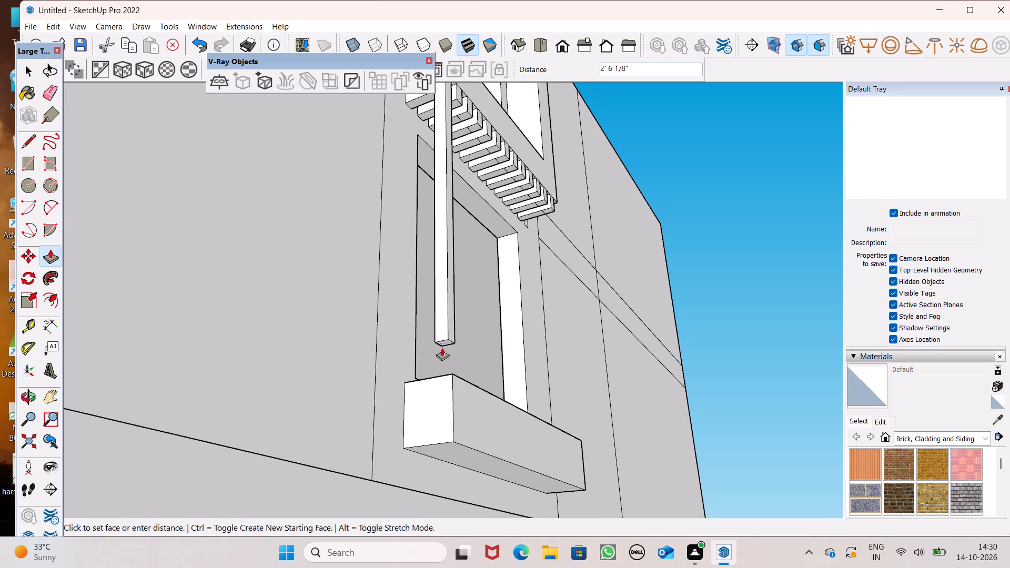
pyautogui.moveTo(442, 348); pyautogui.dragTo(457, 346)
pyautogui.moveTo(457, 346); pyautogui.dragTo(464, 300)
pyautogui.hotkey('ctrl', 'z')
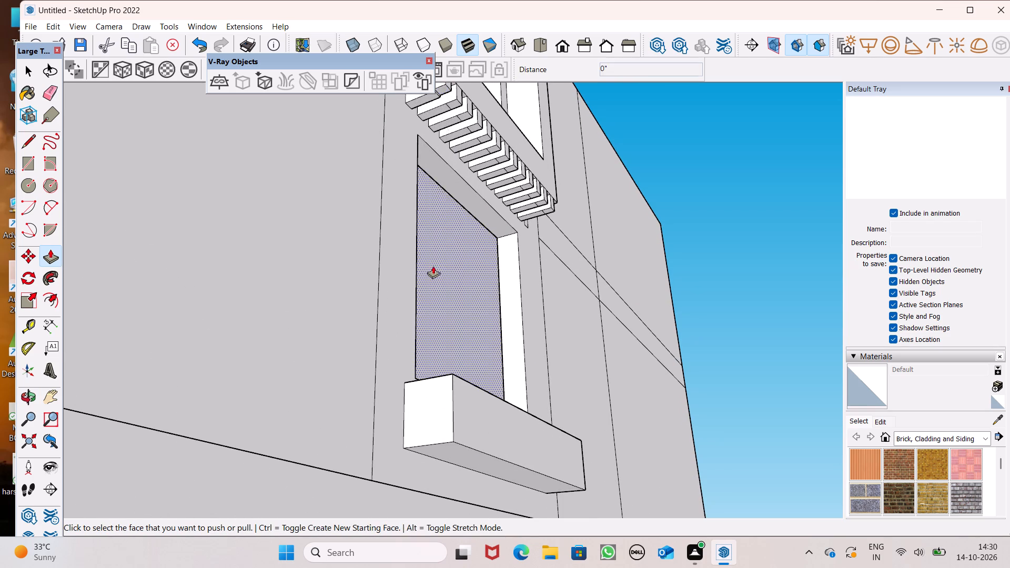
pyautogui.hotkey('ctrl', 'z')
# Undo the dividing line across the block undersides together with the erasures of its segments between the blocks.
pyautogui.scroll(-5, 434, 260)
pyautogui.moveTo(488, 216); pyautogui.dragTo(519, 350, button='middle')
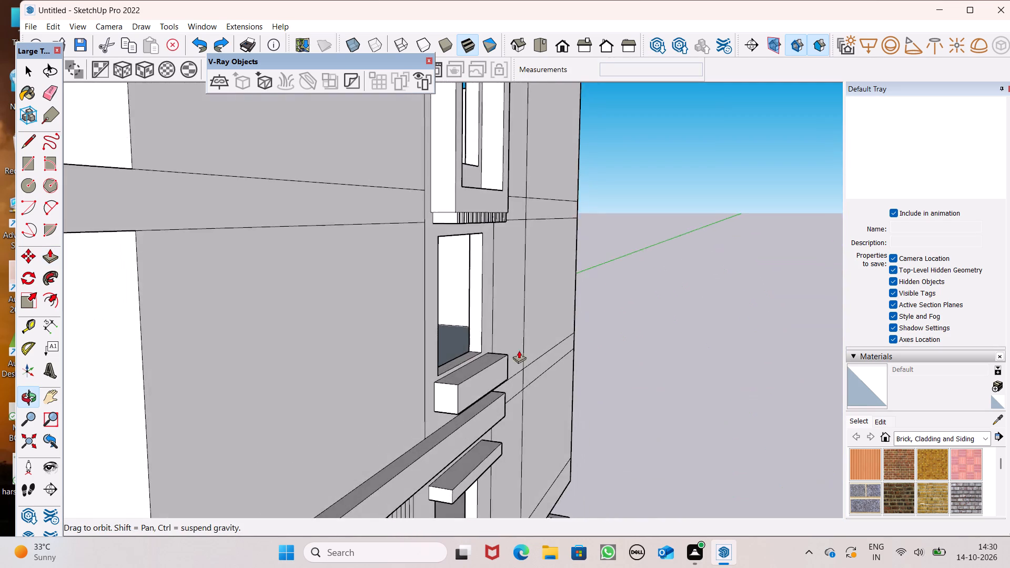
pyautogui.moveTo(519, 350); pyautogui.dragTo(523, 363, button='middle')
pyautogui.scroll(7, 472, 221)
pyautogui.hotkey('ctrl', 'z')
pyautogui.scroll(1, 469, 215)
pyautogui.moveTo(469, 215); pyautogui.dragTo(448, 162, button='middle')
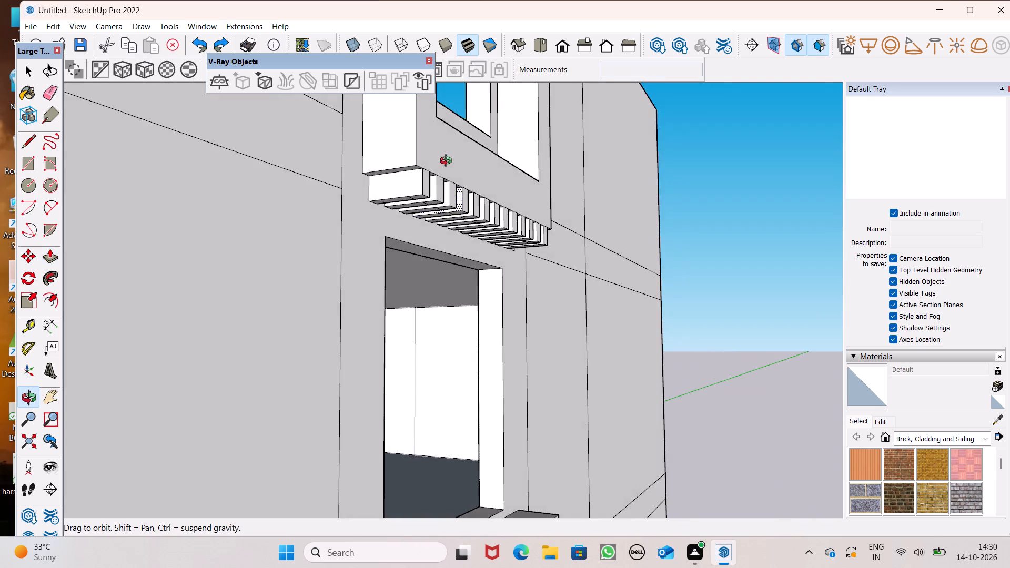
pyautogui.moveTo(448, 162); pyautogui.dragTo(286, 61, button='middle')
pyautogui.hotkey('ctrl', 'z')
pyautogui.hotkey('ctrl', 'z')
pyautogui.hotkey('ctrl', 'z')
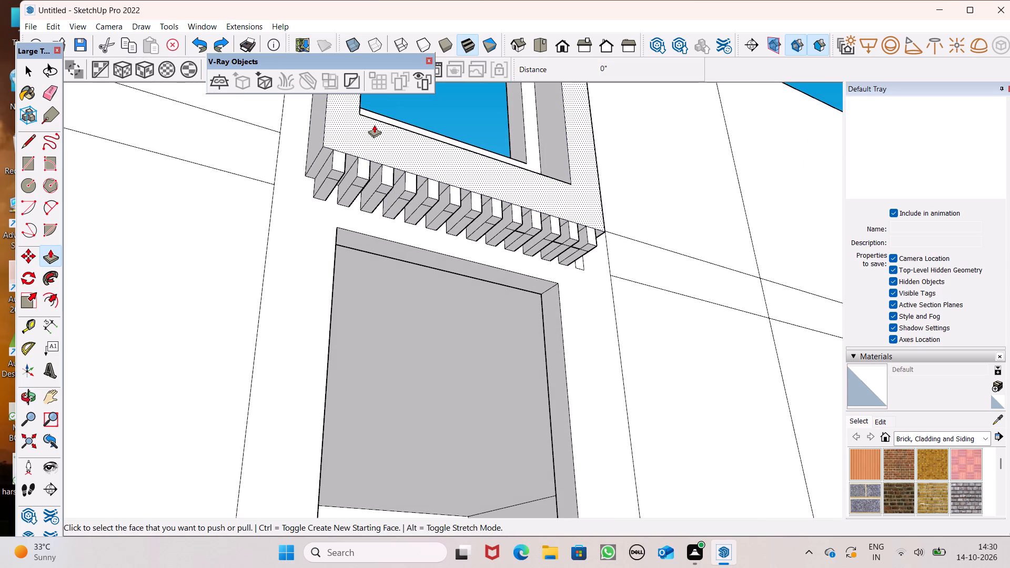
pyautogui.hotkey('ctrl', 'z')
pyautogui.hotkey('ctrl', 'z')
pyautogui.hotkey('ctrl', 'z')
pyautogui.hotkey('ctrl', 'z')
pyautogui.hotkey('ctrl', 'z')
pyautogui.hotkey('ctrl', 'z')
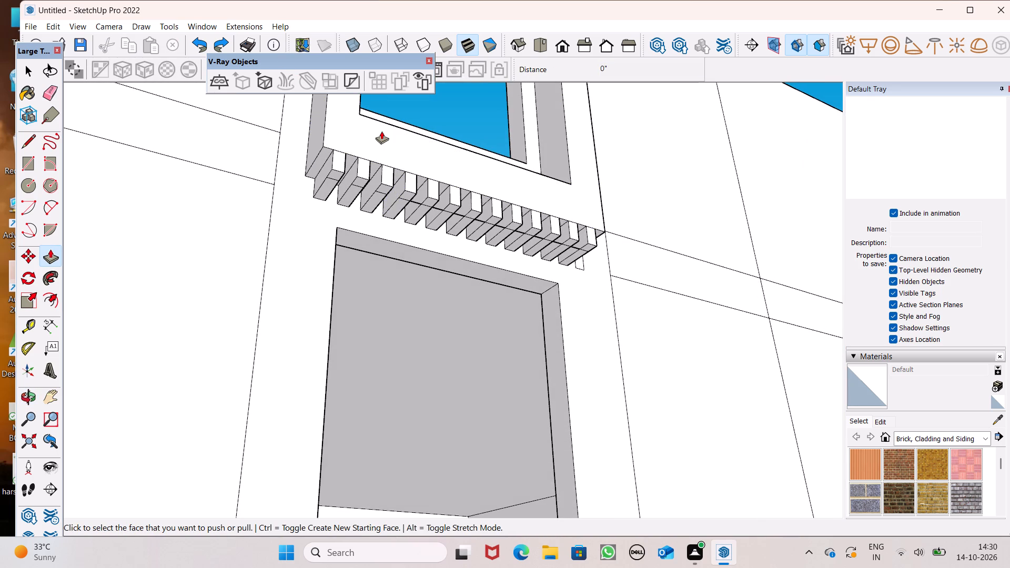
pyautogui.hotkey('ctrl', 'z')
pyautogui.hotkey('ctrl', 'z')
pyautogui.hotkey('ctrl', 'z')
# Extrude the front faces of the first two blocks outward about 3 5/8", undoing and repeating the second block's extrusion.
pyautogui.scroll(1, 407, 205)
pyautogui.scroll(-1, 407, 205)
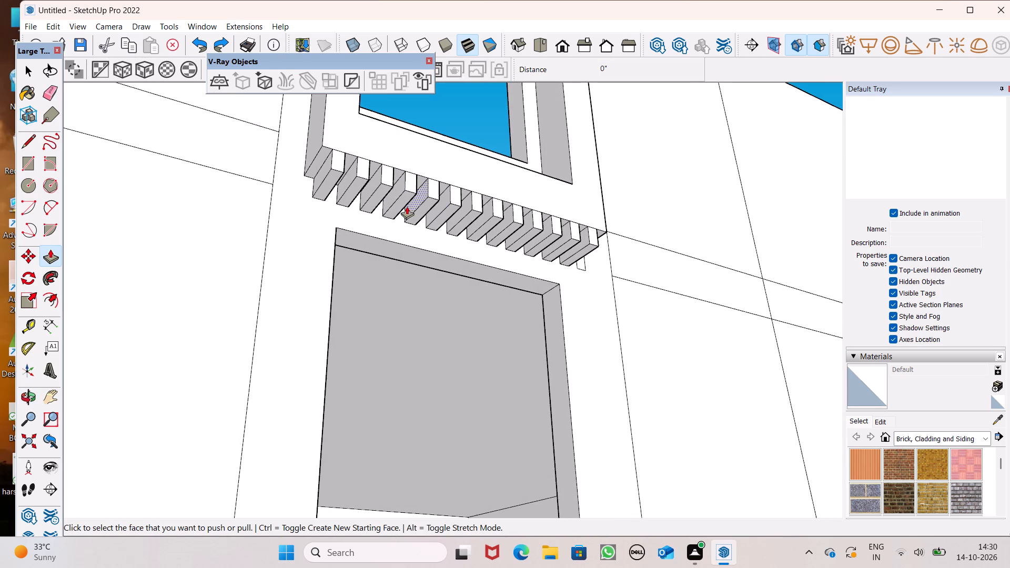
pyautogui.moveTo(400, 244); pyautogui.dragTo(385, 435, button='middle')
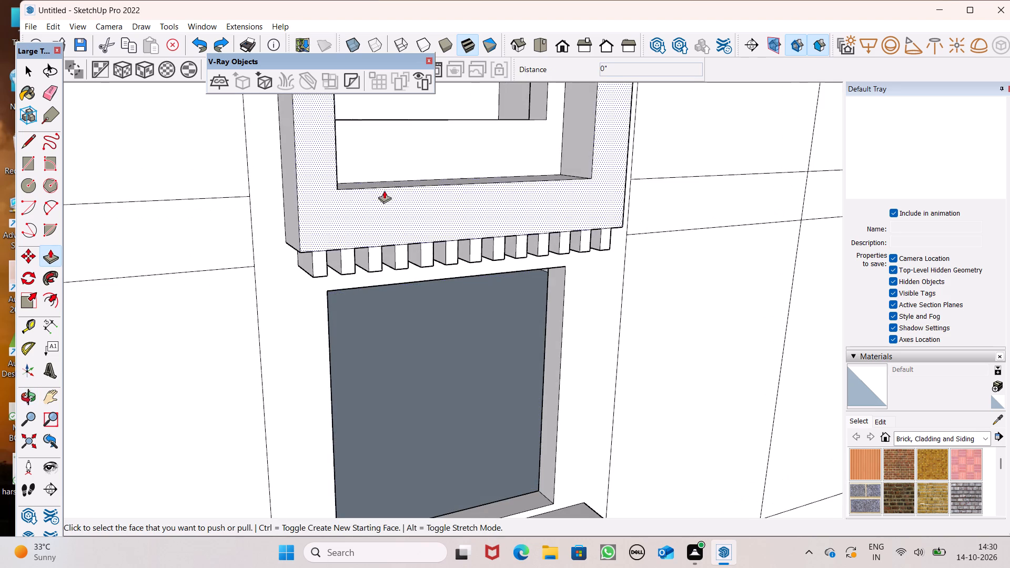
pyautogui.scroll(-4, 327, 246)
pyautogui.moveTo(348, 292); pyautogui.dragTo(337, 428, button='middle')
pyautogui.scroll(6, 318, 454)
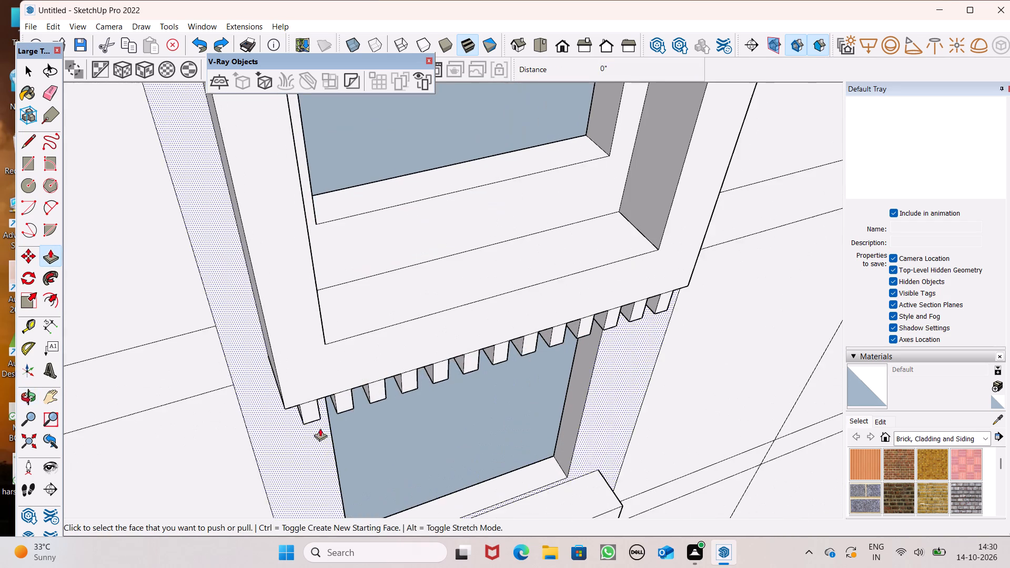
pyautogui.moveTo(311, 402); pyautogui.dragTo(314, 415)
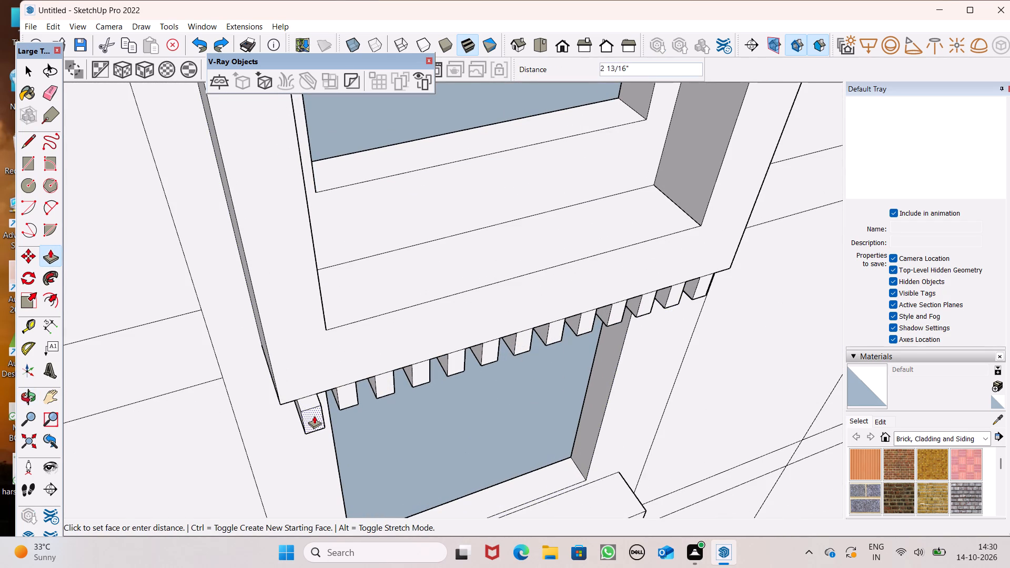
pyautogui.moveTo(314, 415); pyautogui.dragTo(314, 420)
pyautogui.moveTo(340, 400); pyautogui.dragTo(322, 425)
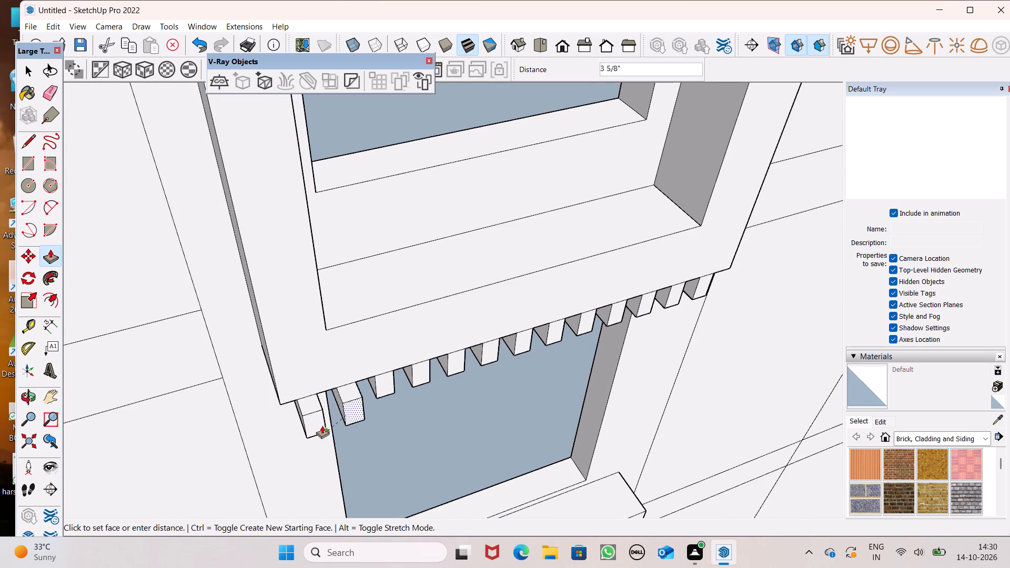
pyautogui.moveTo(322, 425); pyautogui.dragTo(330, 424)
pyautogui.hotkey('ctrl', 'z')
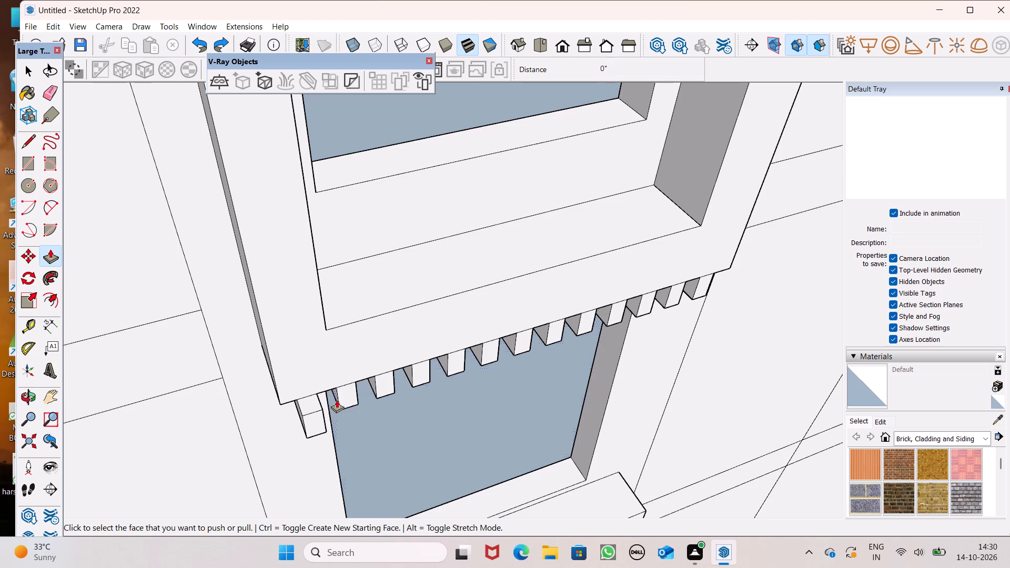
pyautogui.moveTo(347, 396); pyautogui.dragTo(330, 416)
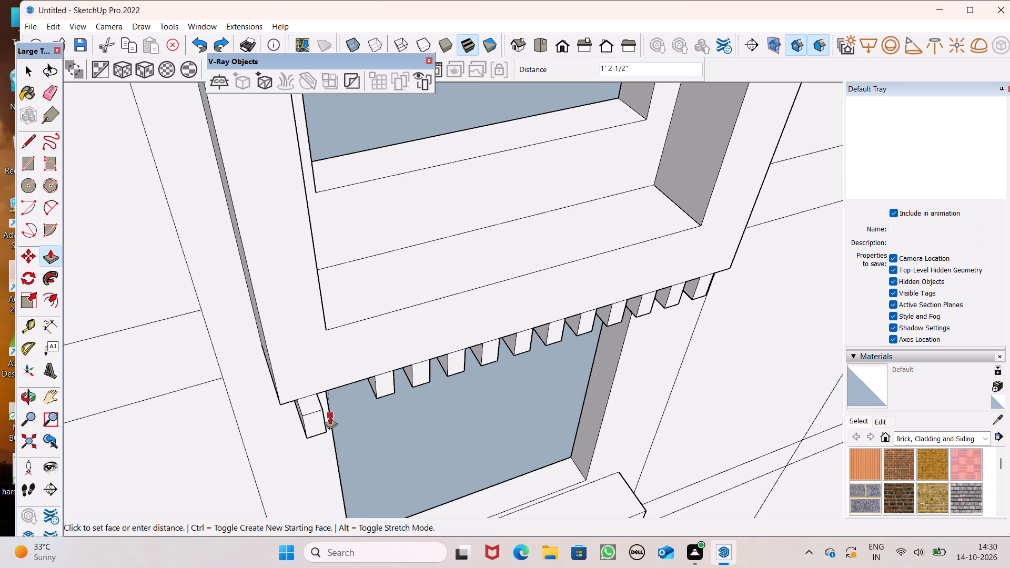
pyautogui.moveTo(330, 416); pyautogui.dragTo(321, 417)
# Extrude the front faces of the third to eighth blocks outward about 3 5/8", matching the blocks already extended.
pyautogui.moveTo(388, 389); pyautogui.dragTo(358, 412)
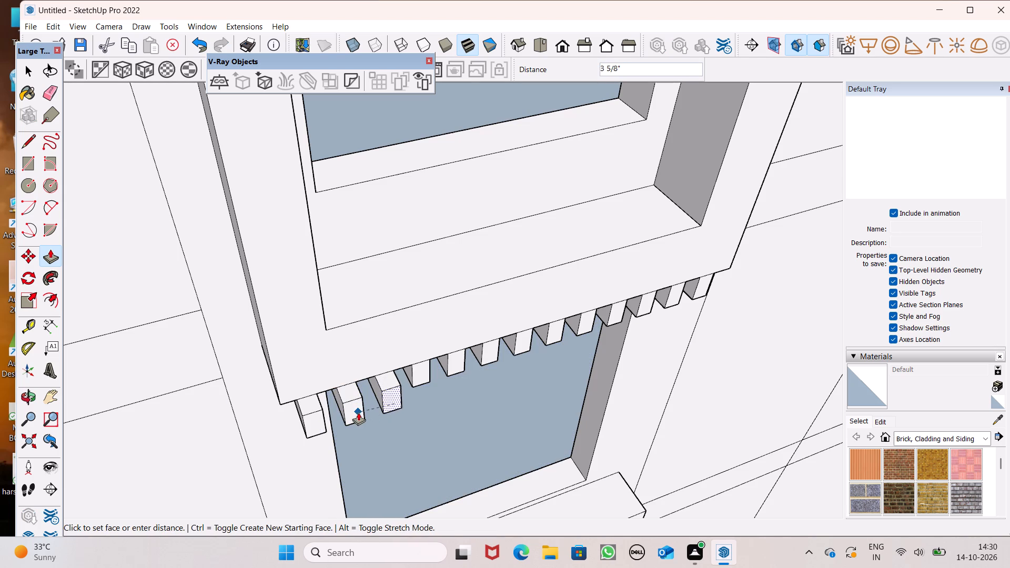
pyautogui.moveTo(358, 412); pyautogui.dragTo(359, 411)
pyautogui.moveTo(421, 379); pyautogui.dragTo(396, 397)
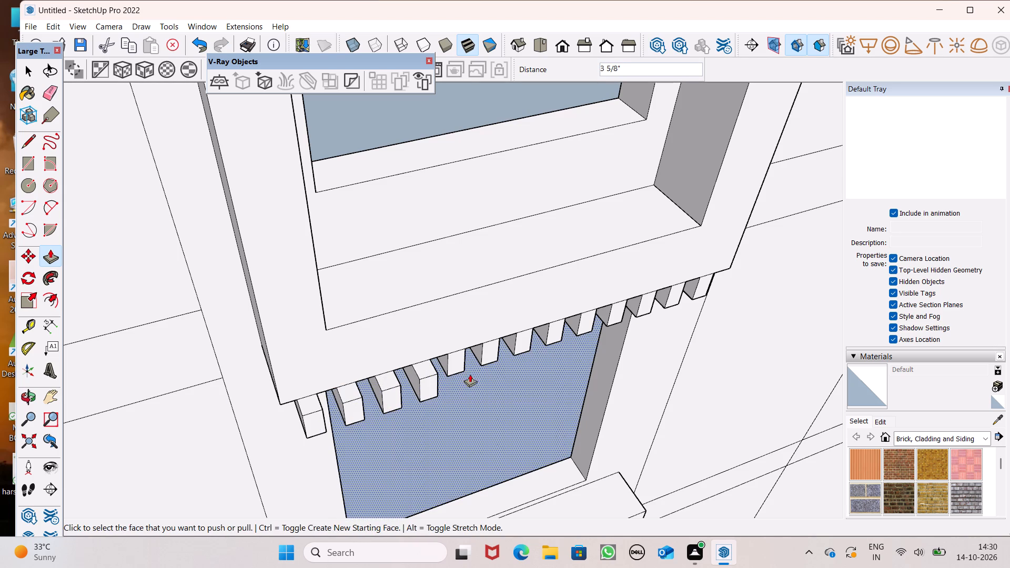
pyautogui.moveTo(462, 369); pyautogui.dragTo(429, 388)
pyautogui.moveTo(490, 351); pyautogui.dragTo(480, 371)
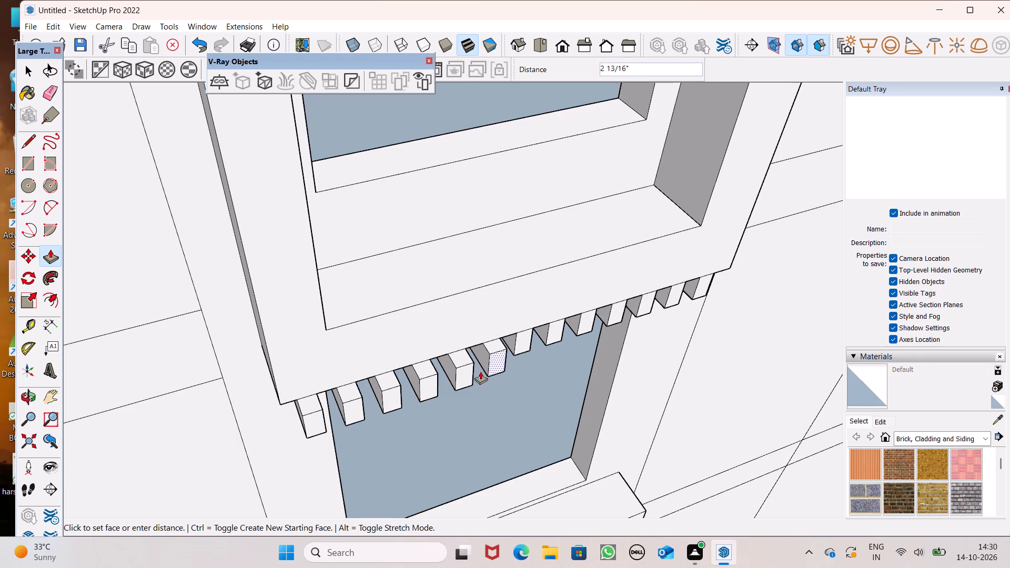
pyautogui.moveTo(480, 371); pyautogui.dragTo(465, 370)
pyautogui.moveTo(521, 348); pyautogui.dragTo(503, 366)
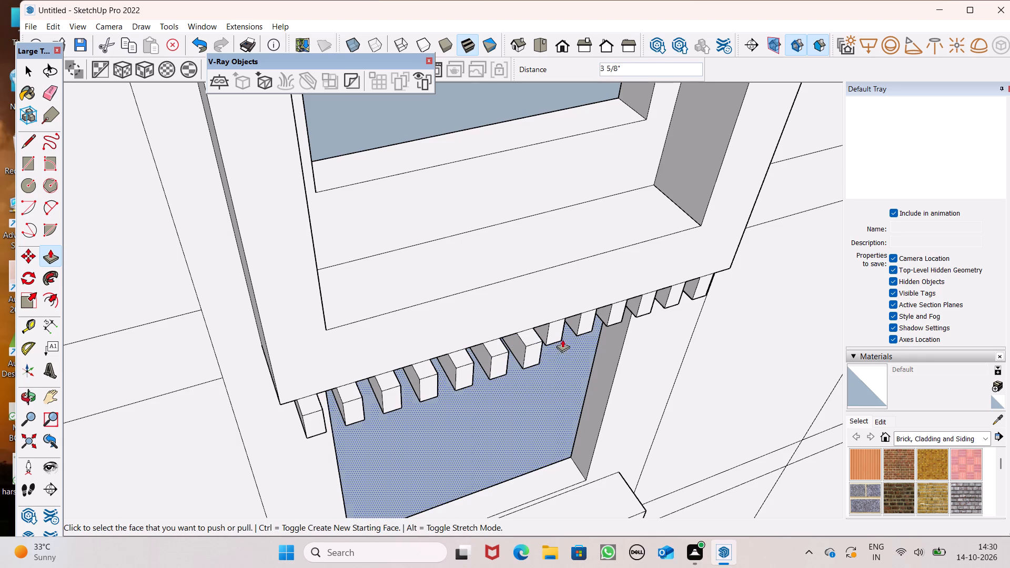
pyautogui.moveTo(556, 336); pyautogui.dragTo(533, 353)
# Extrude the front faces of the ninth to thirteenth blocks outward about 3 5/8", flush with the other blocks.
pyautogui.moveTo(582, 326); pyautogui.dragTo(581, 337)
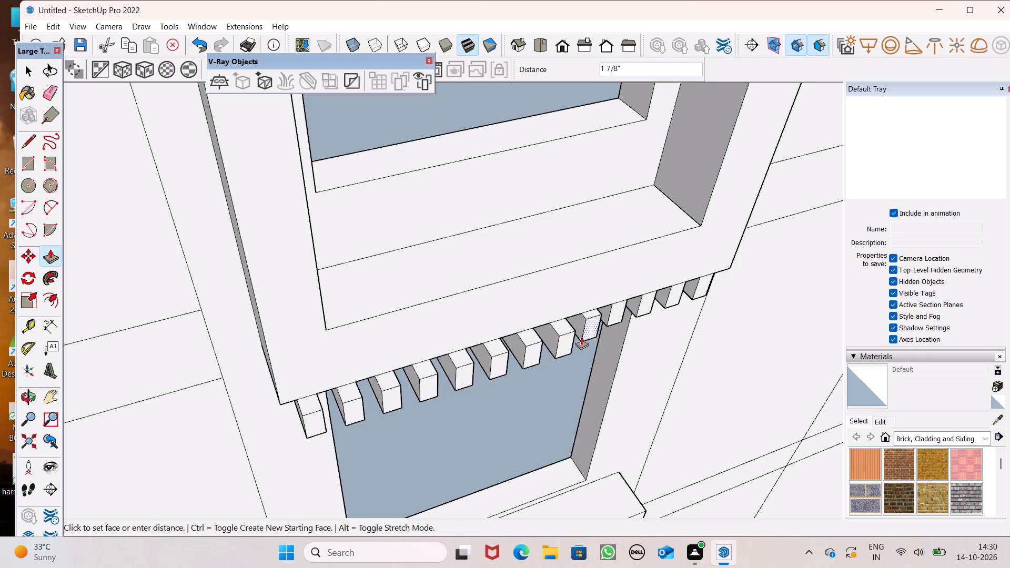
pyautogui.moveTo(581, 337); pyautogui.dragTo(560, 344)
pyautogui.moveTo(619, 317); pyautogui.dragTo(592, 341)
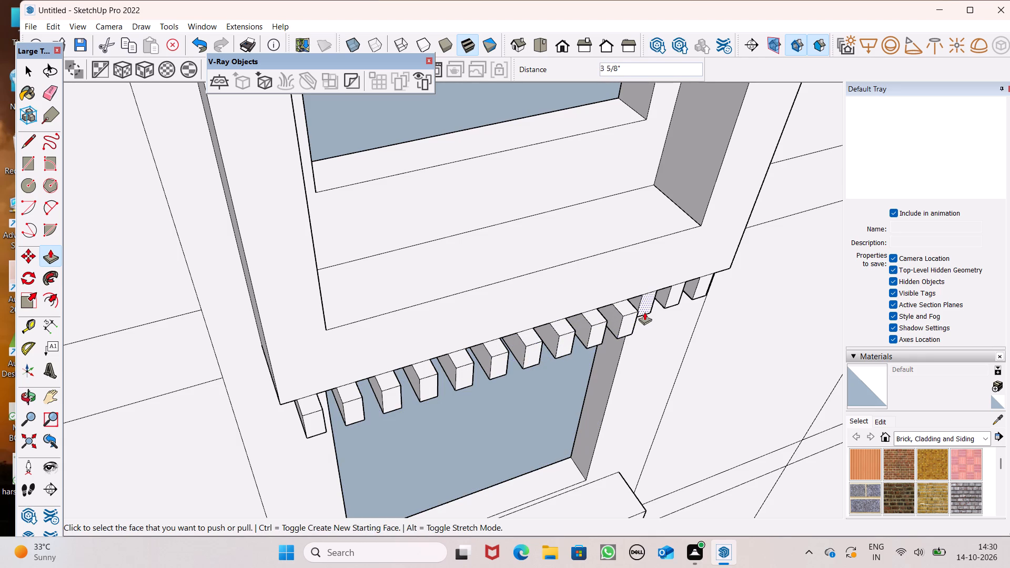
pyautogui.moveTo(645, 311); pyautogui.dragTo(630, 325)
pyautogui.moveTo(676, 301); pyautogui.dragTo(655, 323)
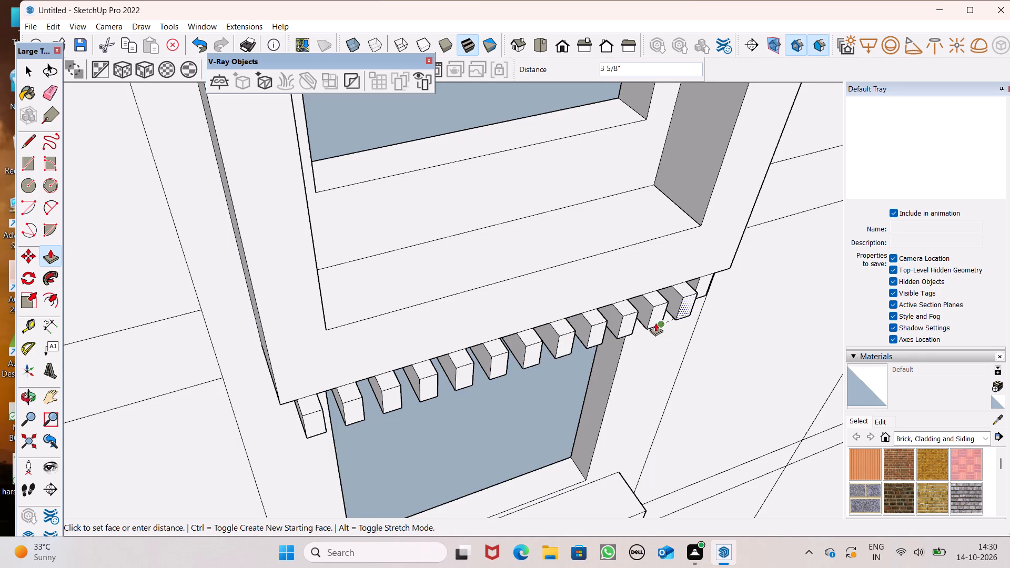
pyautogui.moveTo(655, 323); pyautogui.dragTo(655, 321)
pyautogui.moveTo(704, 289); pyautogui.dragTo(688, 309)
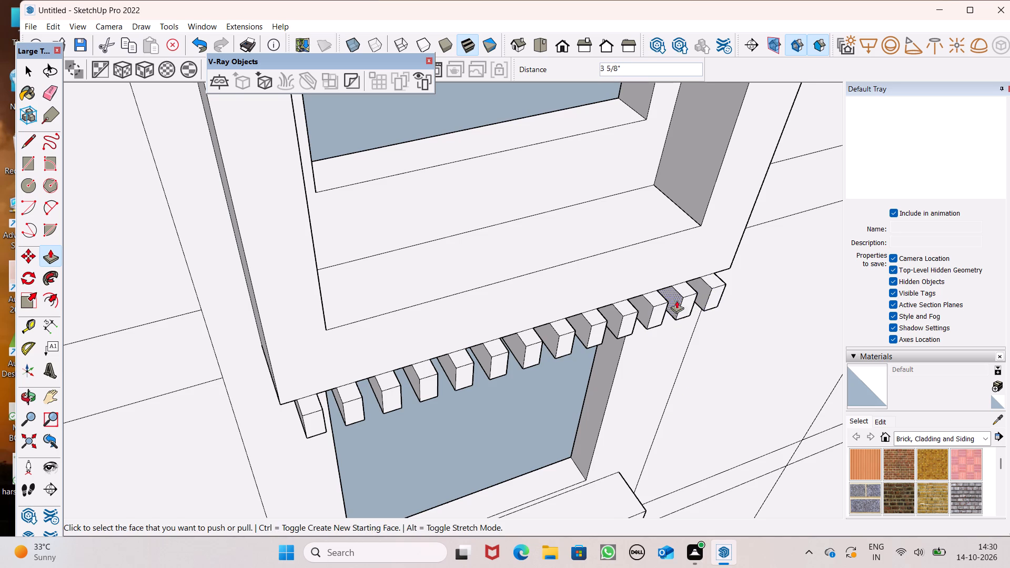
# Examine the extended row of blocks beneath the top-storey window frame from above, the front and below.
pyautogui.scroll(-3, 621, 322)
pyautogui.press('space')
pyautogui.scroll(-9, 557, 277)
pyautogui.moveTo(570, 367); pyautogui.dragTo(542, 211, button='middle')
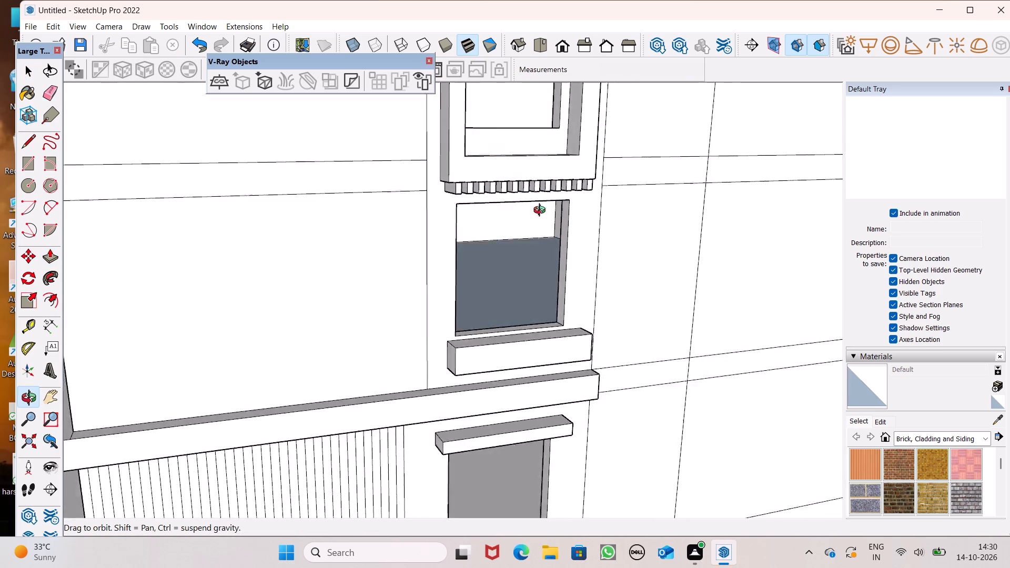
pyautogui.moveTo(542, 211); pyautogui.dragTo(525, 209, button='middle')
pyautogui.scroll(1, 538, 208)
pyautogui.scroll(-3, 504, 186)
pyautogui.moveTo(467, 139); pyautogui.dragTo(430, 81, button='middle')
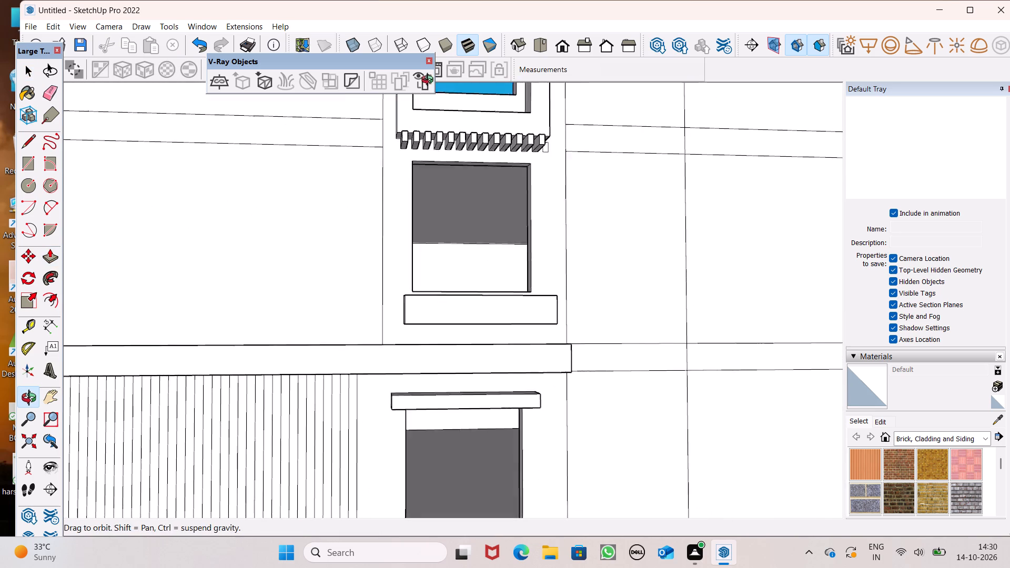
pyautogui.moveTo(430, 81); pyautogui.dragTo(429, 0, button='middle')
# Draw a straight line about 1' 5" long across the undersides of the first three blocks, near their front ends.
pyautogui.scroll(1, 376, 149)
pyautogui.scroll(-5, 382, 273)
pyautogui.scroll(7, 429, 97)
pyautogui.moveTo(408, 234); pyautogui.dragTo(411, 187, button='middle')
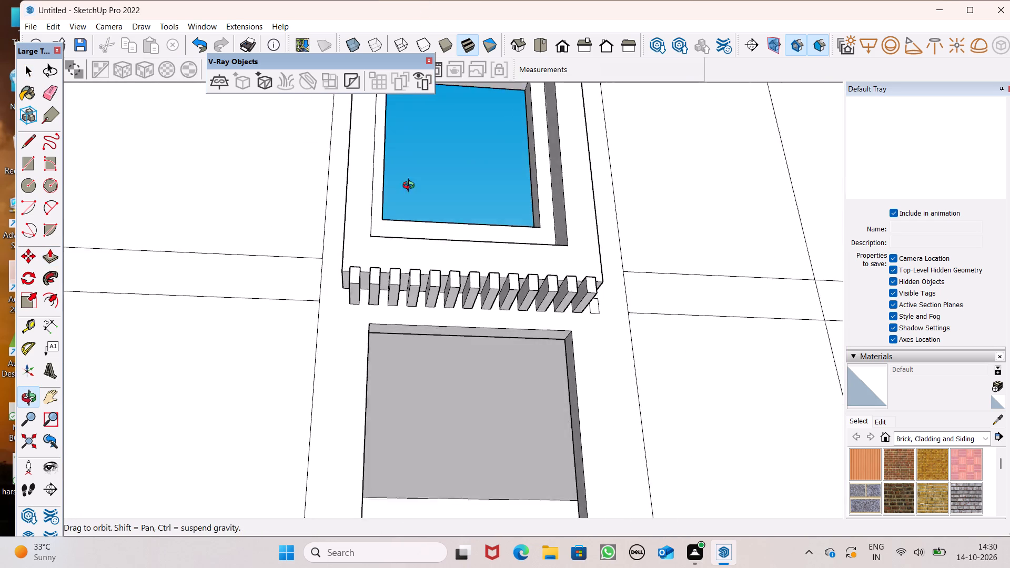
pyautogui.moveTo(411, 187); pyautogui.dragTo(423, 119, button='middle')
pyautogui.click(23, 141)
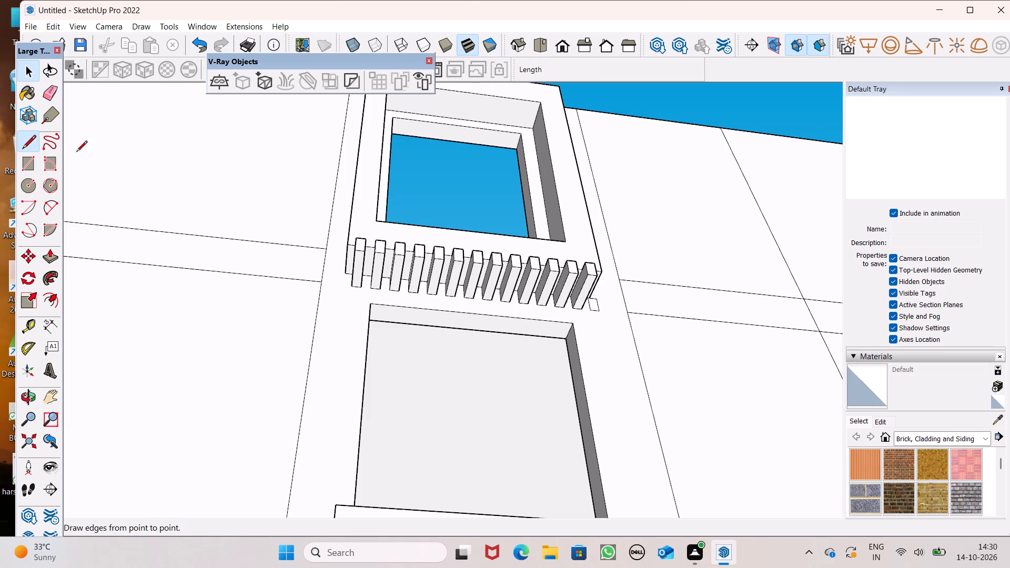
pyautogui.scroll(5, 426, 271)
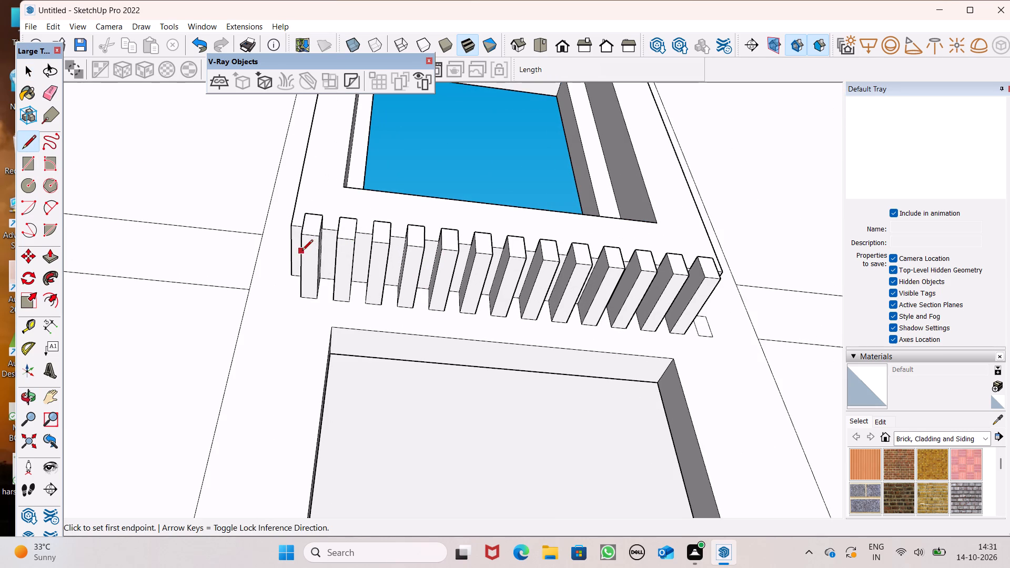
pyautogui.click(300, 244)
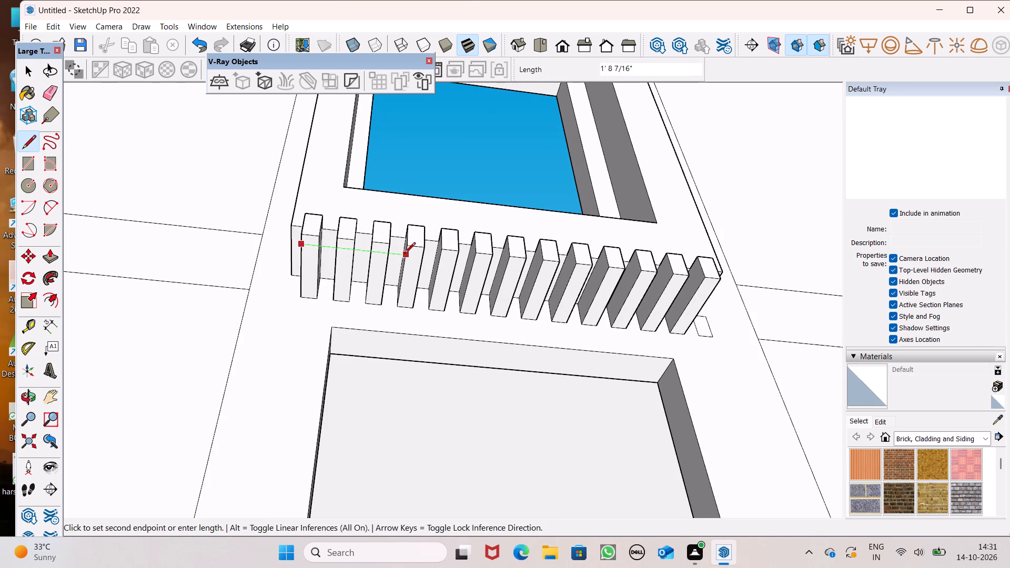
pyautogui.click(390, 254)
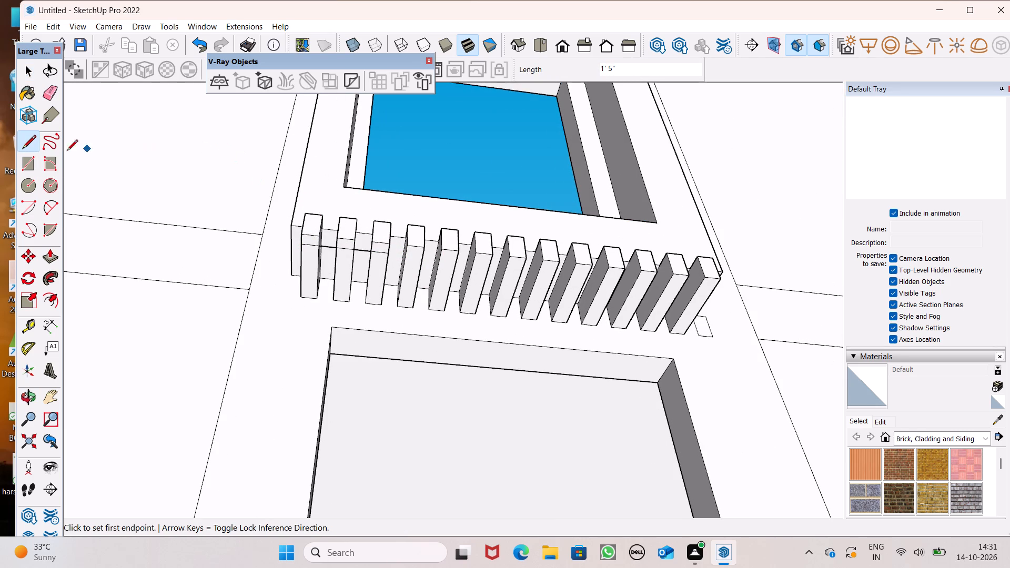
# Extrude the front section of the first block's underside downward about 5' 6 1/2" to form a vertical slat.
pyautogui.click(48, 263)
pyautogui.scroll(-3, 374, 156)
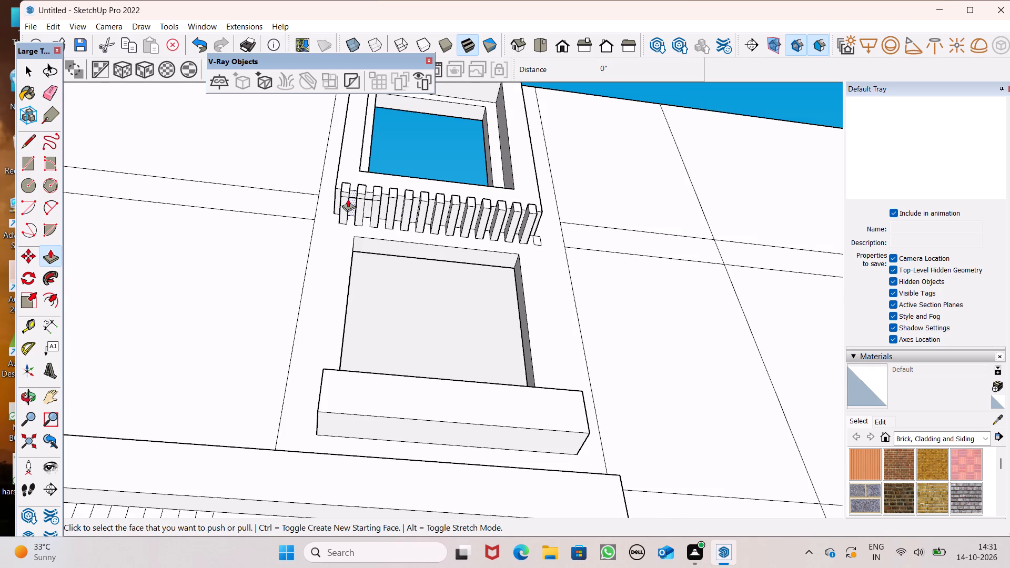
pyautogui.scroll(7, 352, 193)
pyautogui.moveTo(335, 194); pyautogui.dragTo(332, 233)
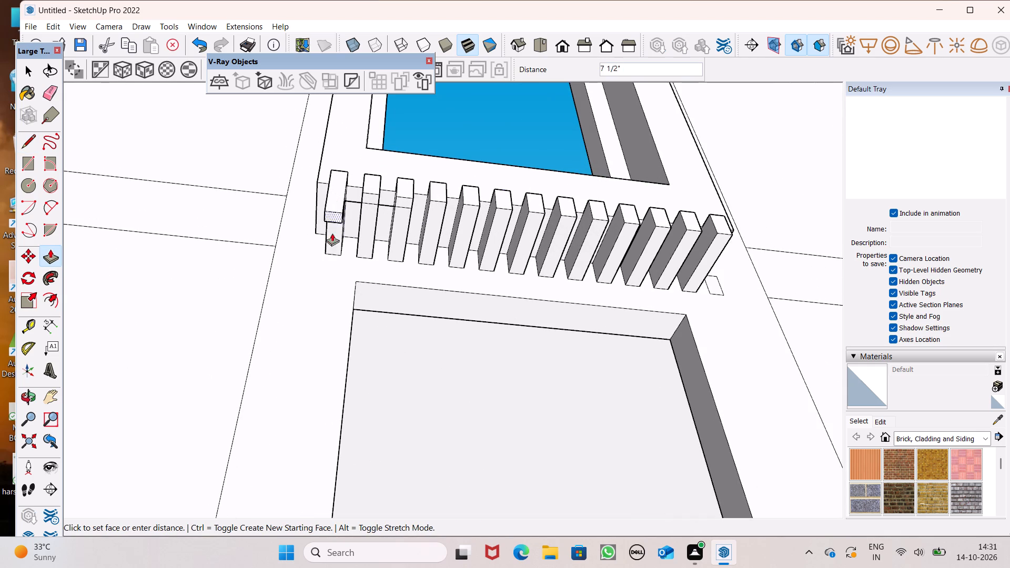
pyautogui.moveTo(332, 233); pyautogui.dragTo(319, 510)
pyautogui.scroll(-4, 413, 271)
pyautogui.scroll(-4, 420, 329)
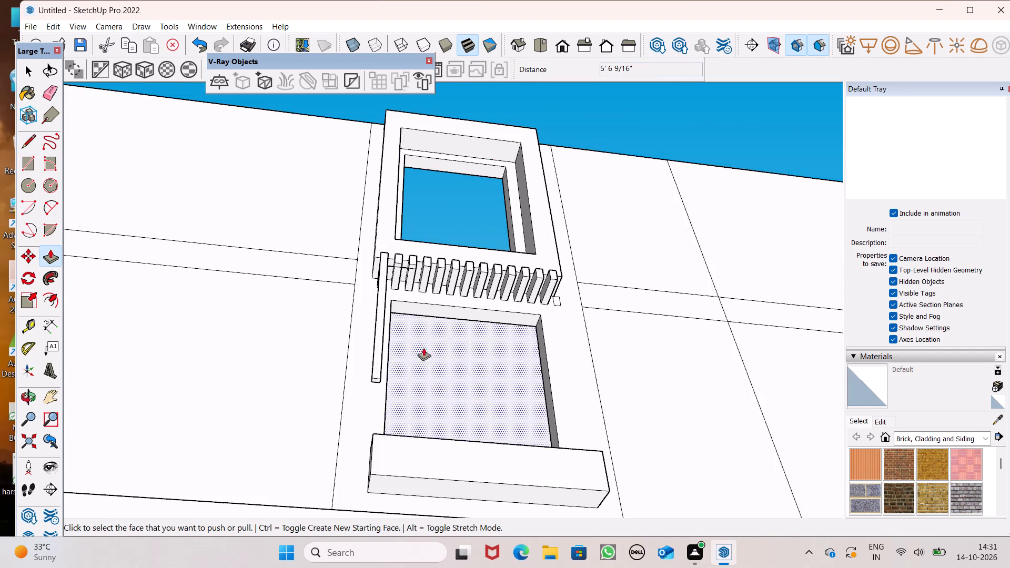
# Extend the vertical slat under the first block about 3' 6" further down, past the projecting ledge below the lower window.
pyautogui.moveTo(446, 430); pyautogui.dragTo(649, 521, button='middle')
pyautogui.scroll(5, 493, 505)
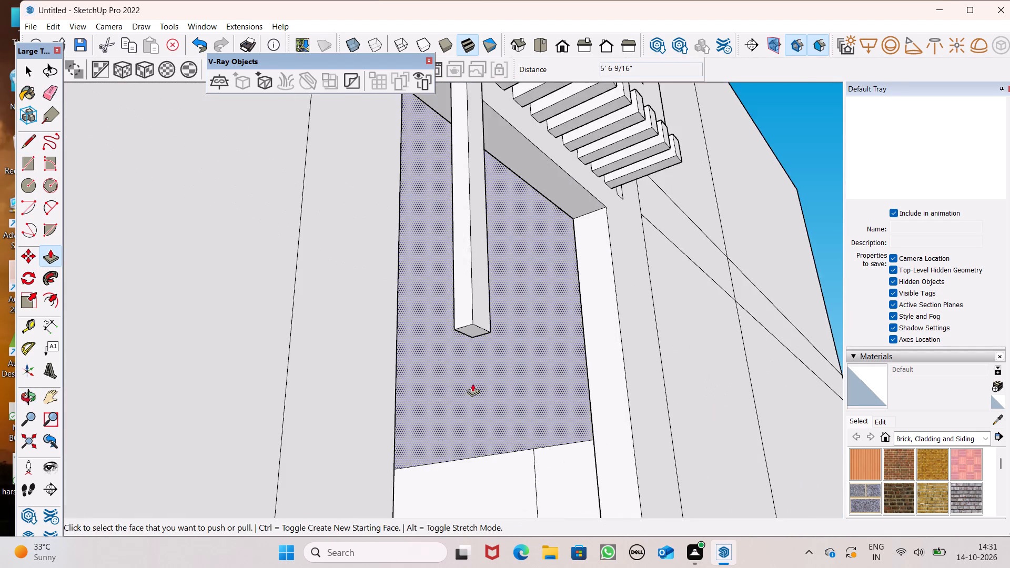
pyautogui.scroll(-6, 481, 381)
pyautogui.scroll(-4, 540, 393)
pyautogui.moveTo(559, 438); pyautogui.dragTo(632, 443, button='middle')
pyautogui.scroll(4, 538, 433)
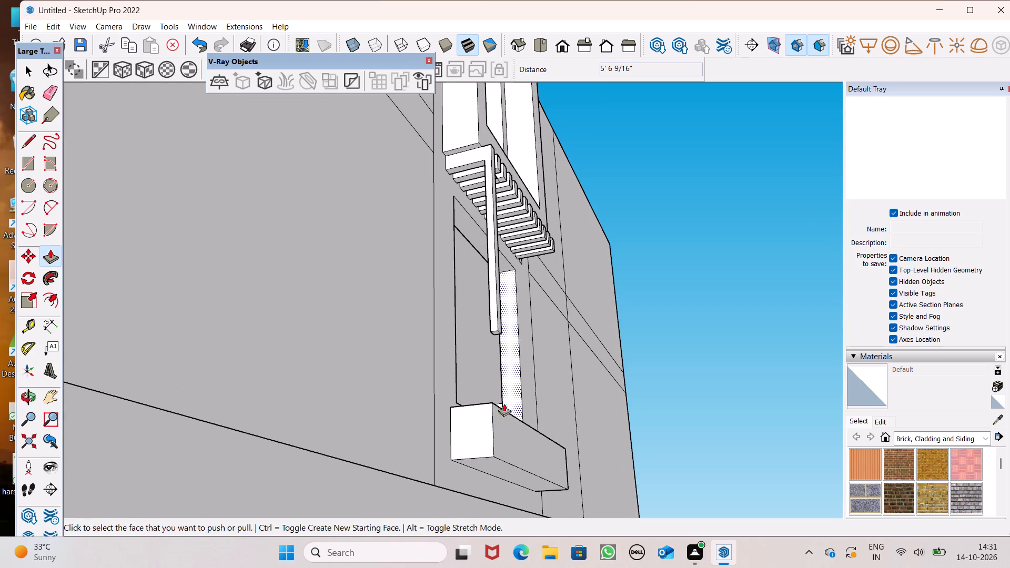
pyautogui.scroll(1, 504, 403)
pyautogui.moveTo(496, 333); pyautogui.dragTo(505, 413)
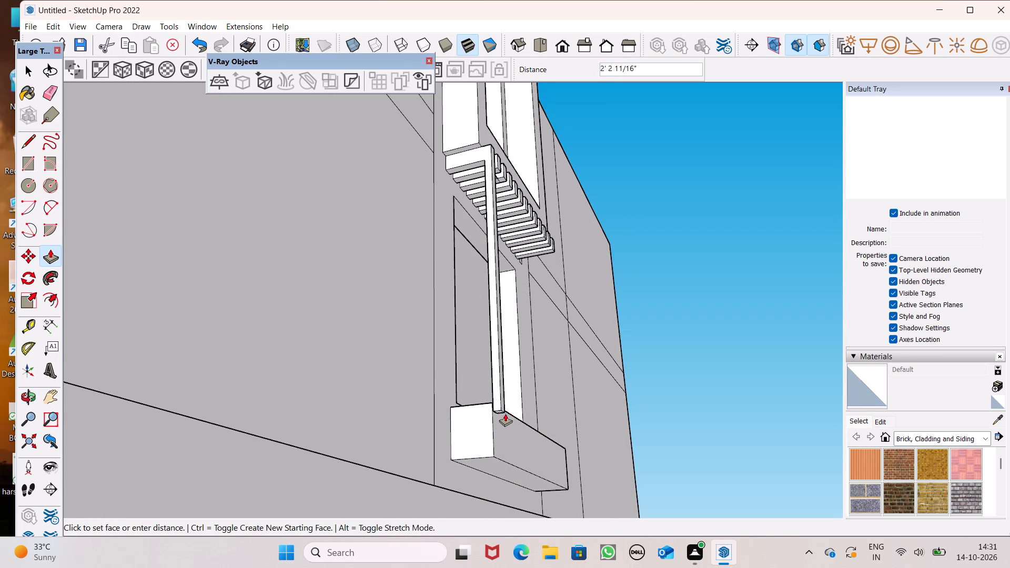
pyautogui.moveTo(505, 413); pyautogui.dragTo(502, 462)
# Draw a straight line about 5' 8" long across the undersides of the remaining blocks, continuing the line from the third block to the last.
pyautogui.scroll(-2, 523, 391)
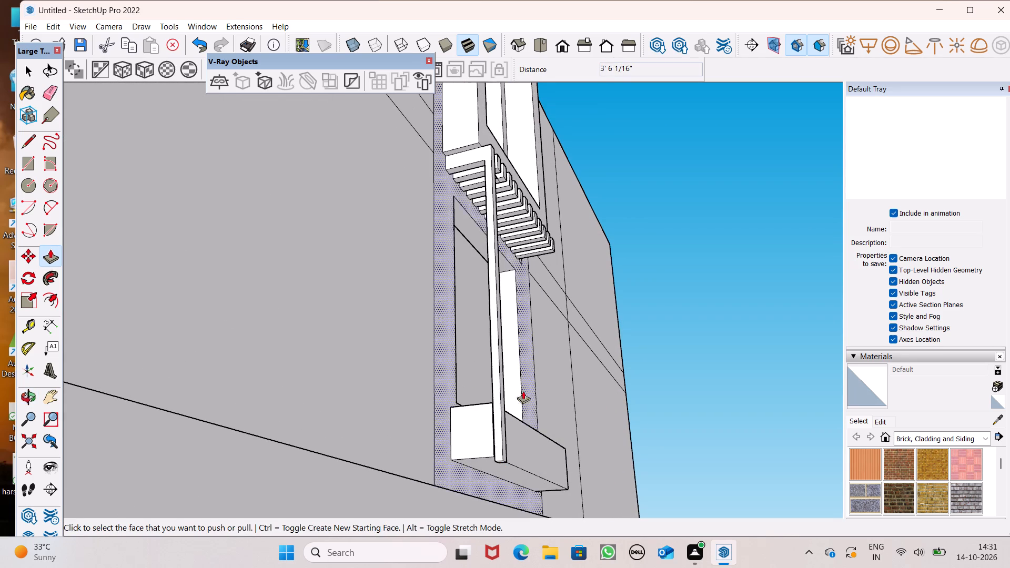
pyautogui.scroll(-5, 523, 391)
pyautogui.scroll(1, 540, 406)
pyautogui.moveTo(540, 410); pyautogui.dragTo(144, 479, button='middle')
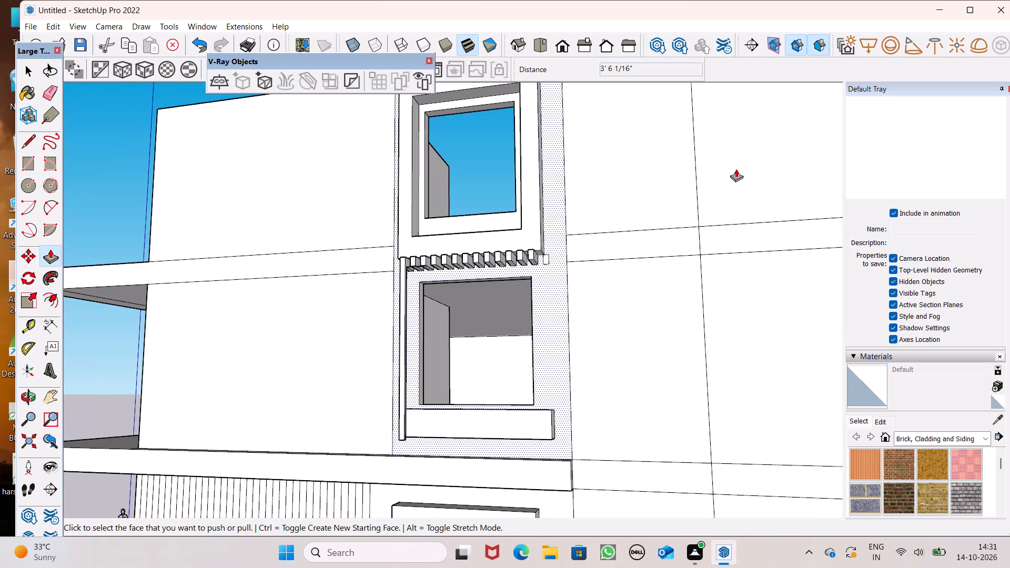
pyautogui.scroll(4, 506, 201)
pyautogui.moveTo(515, 238); pyautogui.dragTo(554, 21, button='middle')
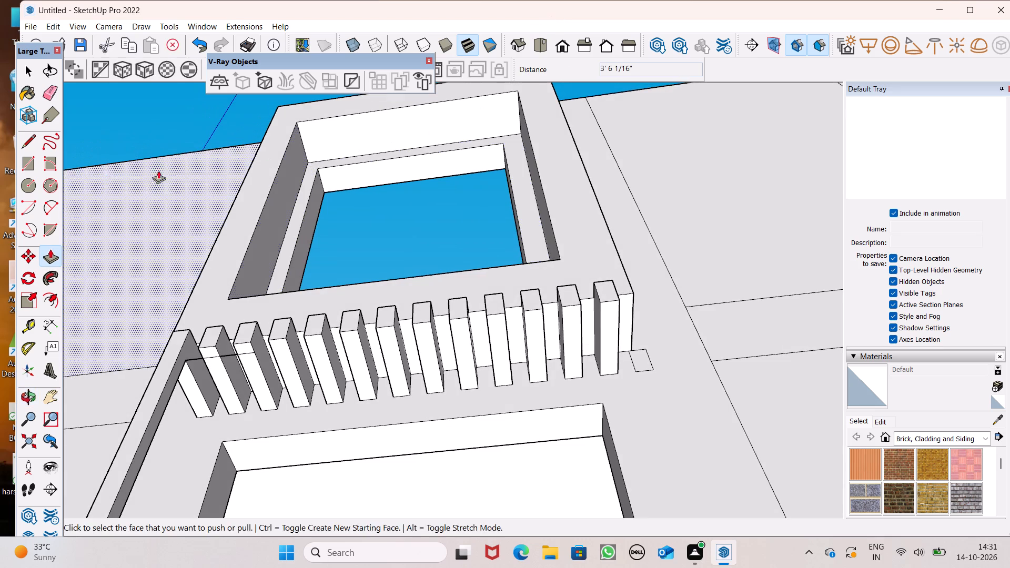
pyautogui.click(24, 142)
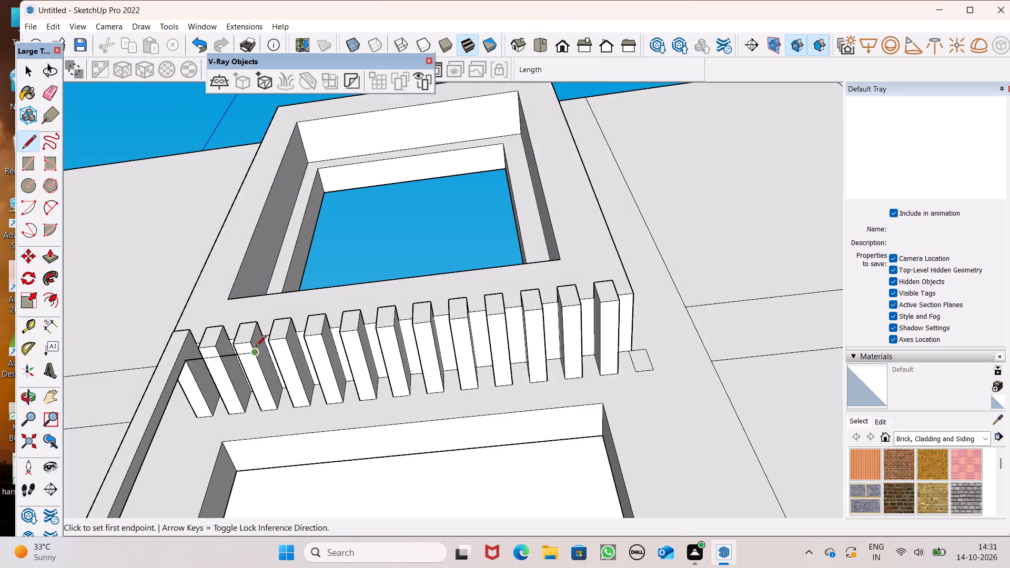
pyautogui.moveTo(254, 352); pyautogui.dragTo(613, 313)
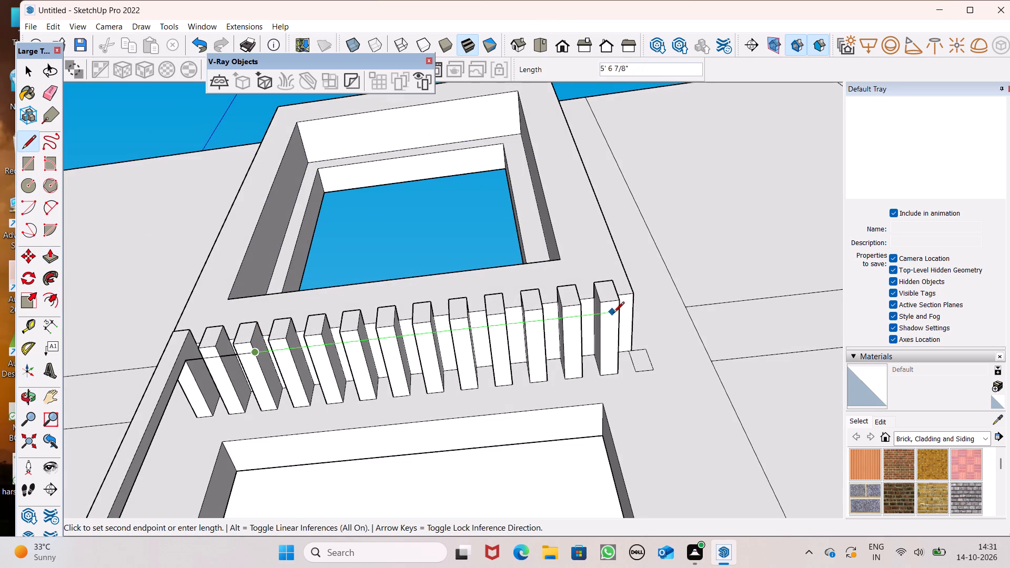
pyautogui.moveTo(613, 313); pyautogui.dragTo(623, 306)
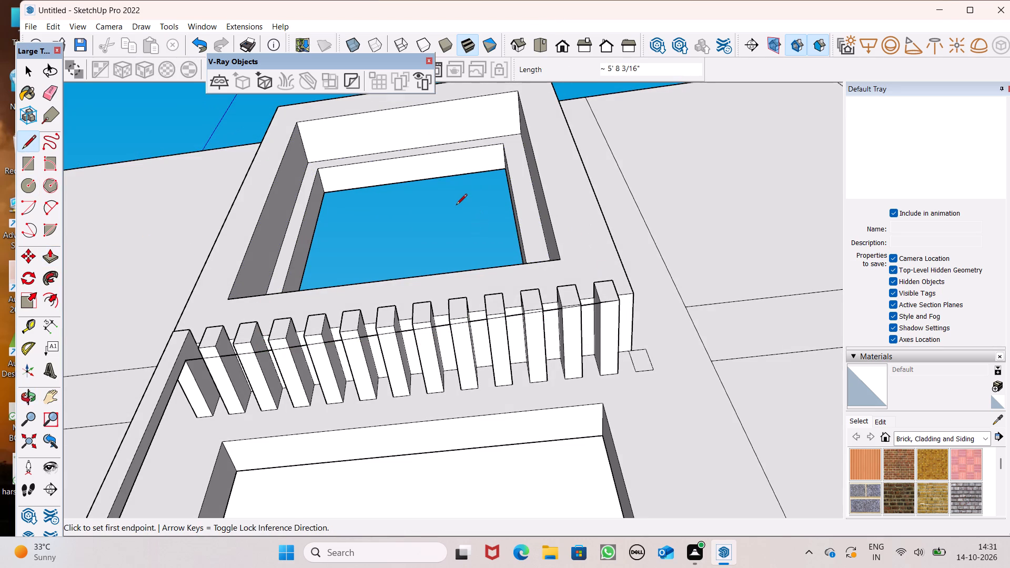
pyautogui.hotkey('ctrl', 'z')
pyautogui.moveTo(255, 352); pyautogui.dragTo(300, 353)
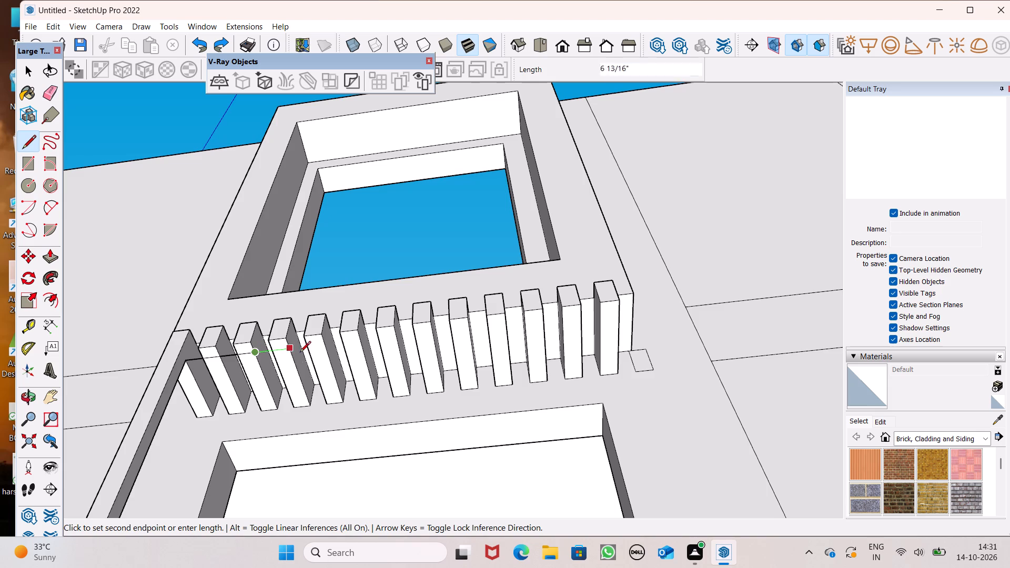
pyautogui.moveTo(300, 353); pyautogui.dragTo(618, 307)
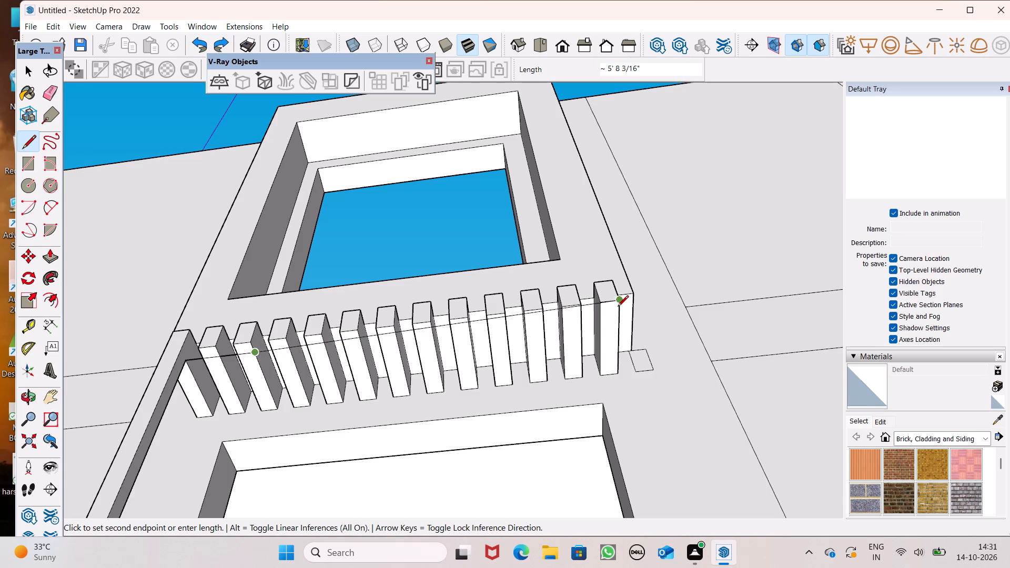
pyautogui.moveTo(618, 307); pyautogui.dragTo(619, 308)
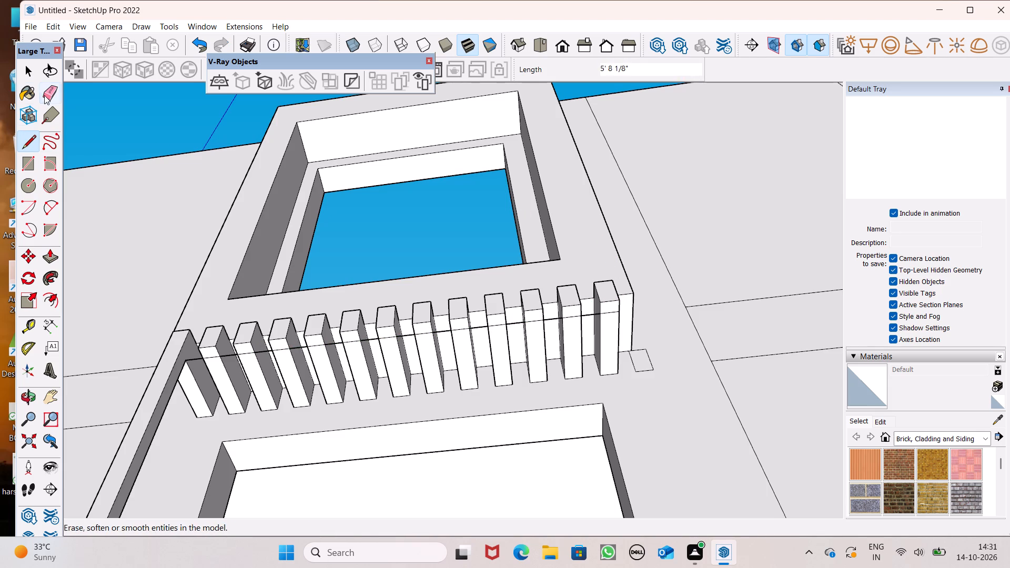
# Erase the line segments spanning the gaps between the first six blocks, keeping the divisions on their undersides.
pyautogui.click(44, 95)
pyautogui.scroll(8, 220, 370)
pyautogui.moveTo(220, 345); pyautogui.dragTo(221, 351)
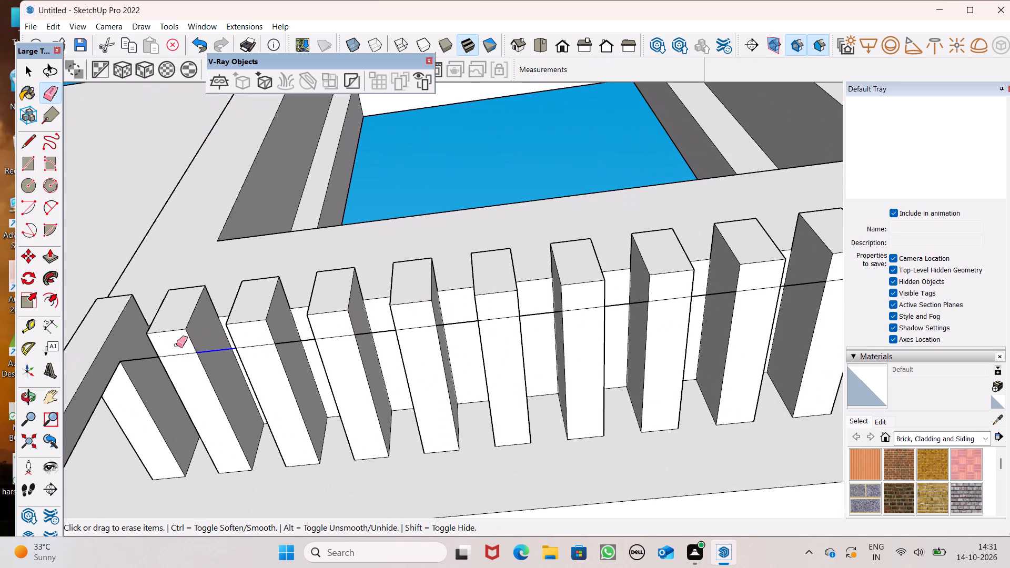
pyautogui.moveTo(138, 354); pyautogui.dragTo(140, 361)
pyautogui.click(299, 347)
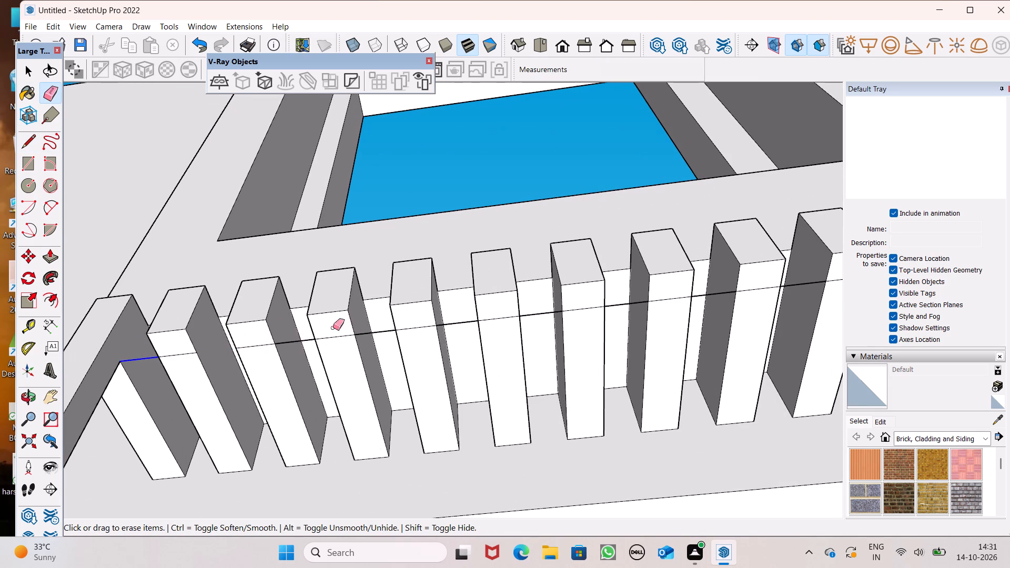
pyautogui.moveTo(300, 336); pyautogui.dragTo(308, 338)
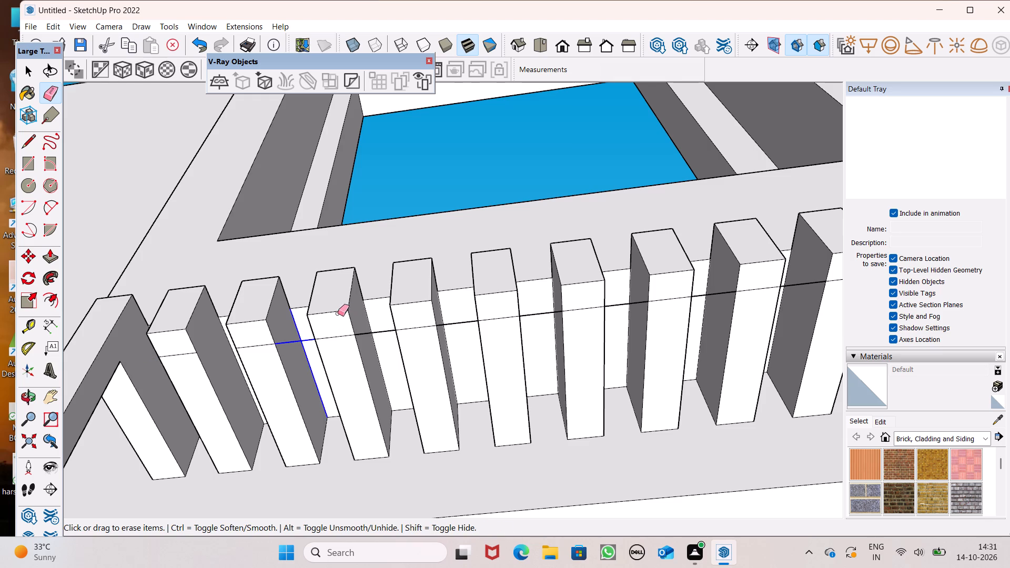
pyautogui.hotkey('ctrl', 'z')
pyautogui.scroll(4, 294, 346)
pyautogui.moveTo(308, 338); pyautogui.dragTo(312, 341)
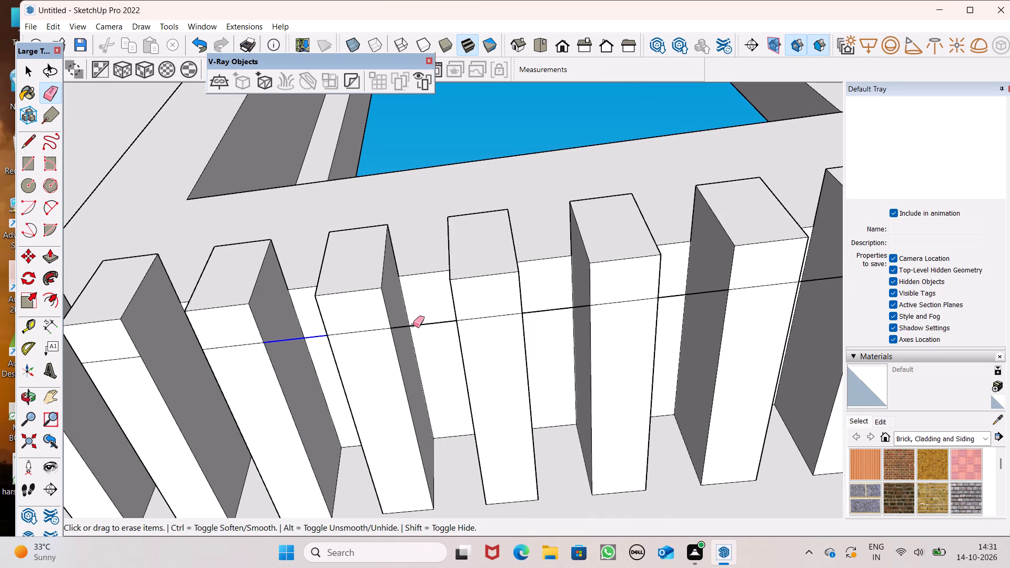
pyautogui.moveTo(423, 328); pyautogui.dragTo(425, 334)
pyautogui.moveTo(416, 322); pyautogui.dragTo(419, 332)
pyautogui.scroll(-1, 297, 297)
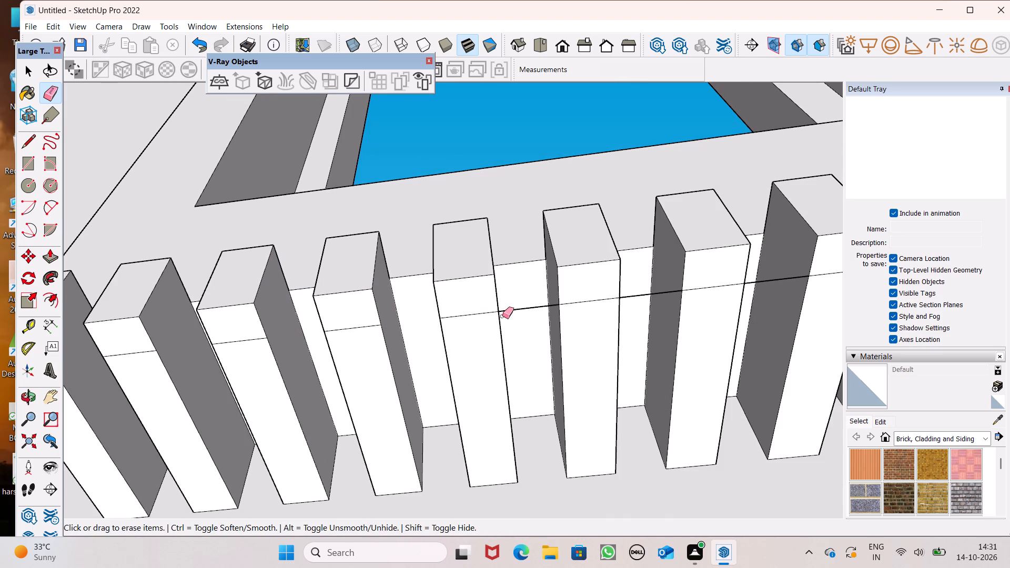
pyautogui.moveTo(523, 310); pyautogui.dragTo(523, 316)
# Erase the line segments spanning the gaps from the sixth block to the tenth, keeping the underside divisions.
pyautogui.scroll(-2, 305, 173)
pyautogui.scroll(-2, 150, 133)
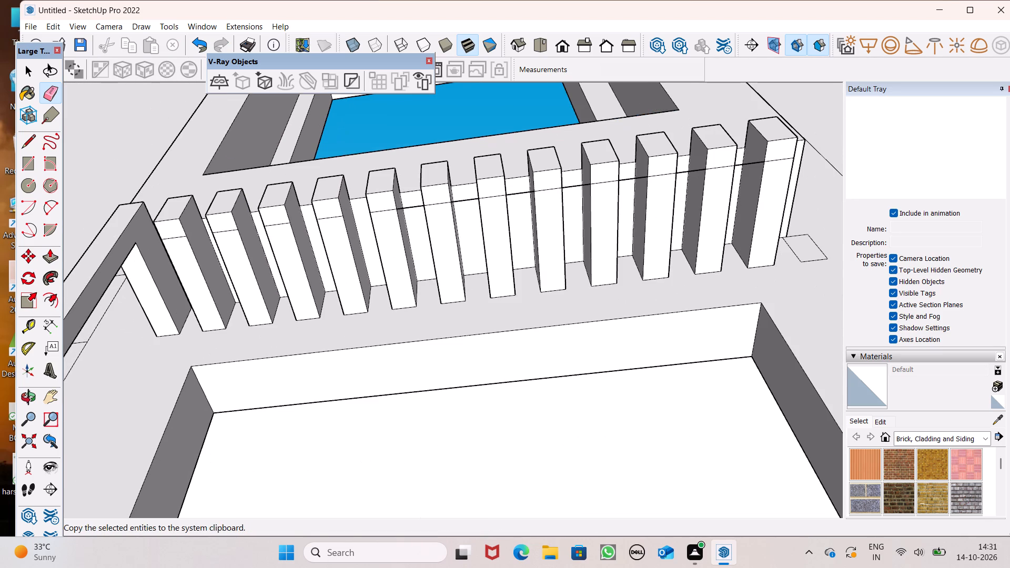
pyautogui.scroll(-7, 757, 280)
pyautogui.scroll(1, 753, 211)
pyautogui.scroll(-1, 753, 211)
pyautogui.scroll(4, 753, 211)
pyautogui.scroll(2, 557, 214)
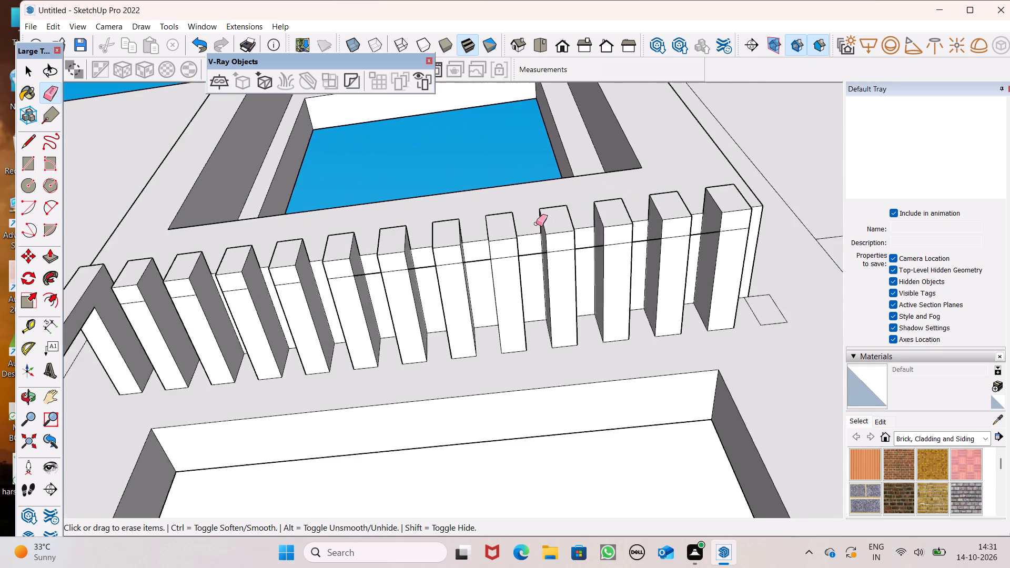
pyautogui.scroll(5, 536, 224)
pyautogui.scroll(4, 356, 290)
pyautogui.moveTo(358, 296); pyautogui.dragTo(360, 303)
pyautogui.moveTo(362, 288); pyautogui.dragTo(363, 298)
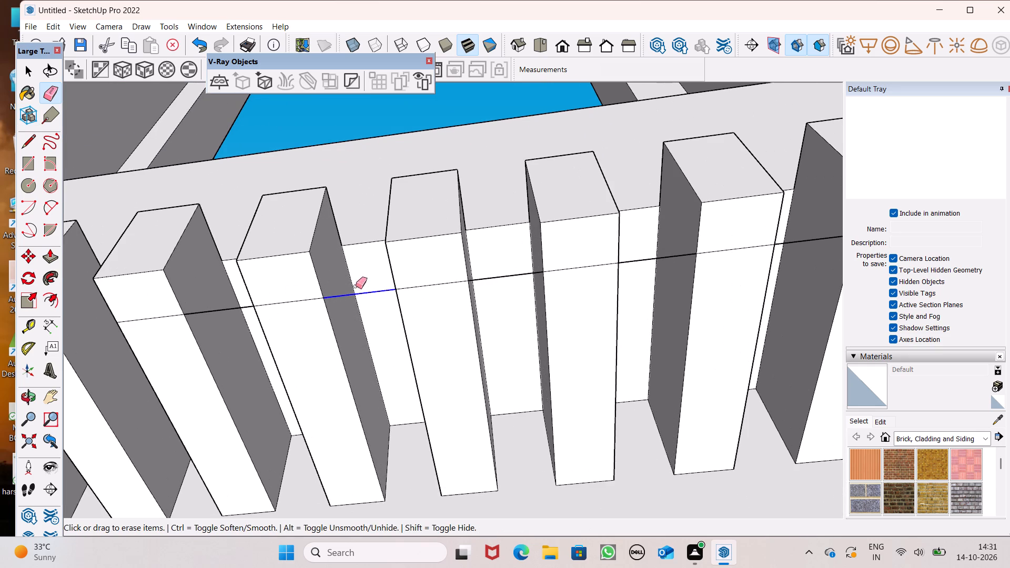
pyautogui.moveTo(237, 306); pyautogui.dragTo(236, 311)
pyautogui.click(505, 277)
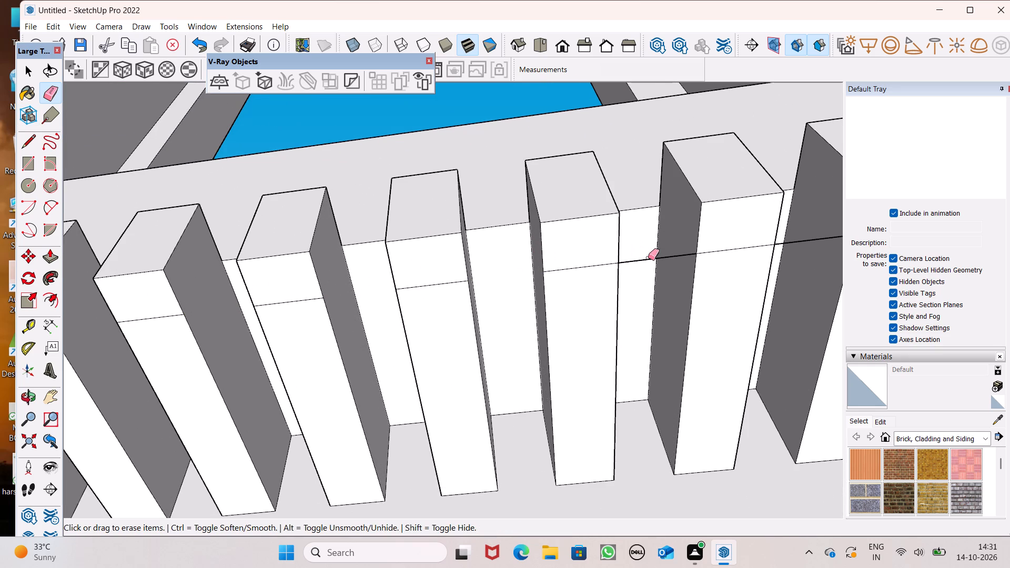
pyautogui.moveTo(651, 258); pyautogui.dragTo(651, 264)
# Erase the line segments spanning the gaps between the tenth and thirteenth blocks, keeping the underside divisions.
pyautogui.scroll(-3, 524, 235)
pyautogui.scroll(-7, 270, 273)
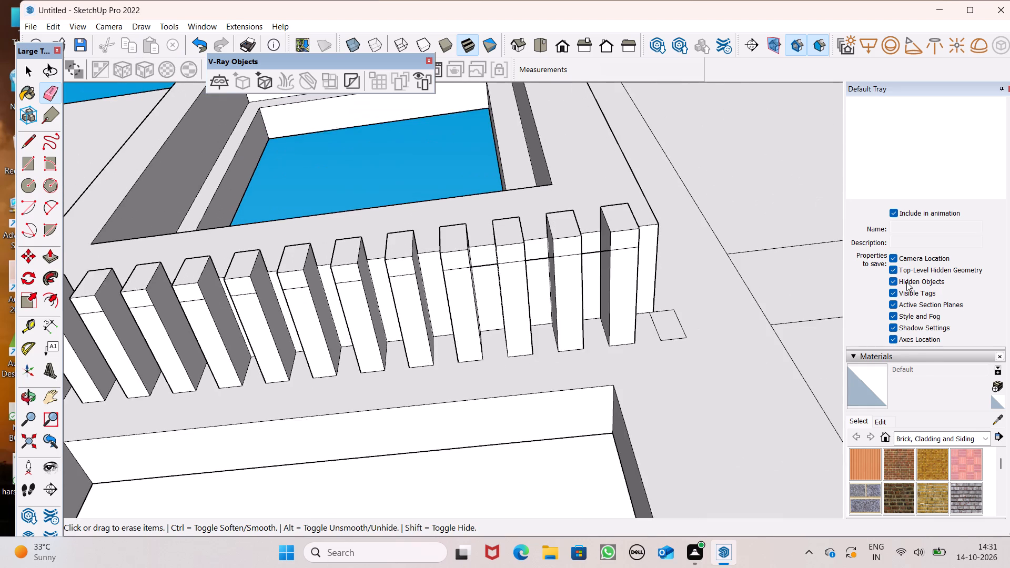
pyautogui.scroll(4, 906, 282)
pyautogui.scroll(4, 480, 254)
pyautogui.moveTo(497, 242); pyautogui.dragTo(497, 247)
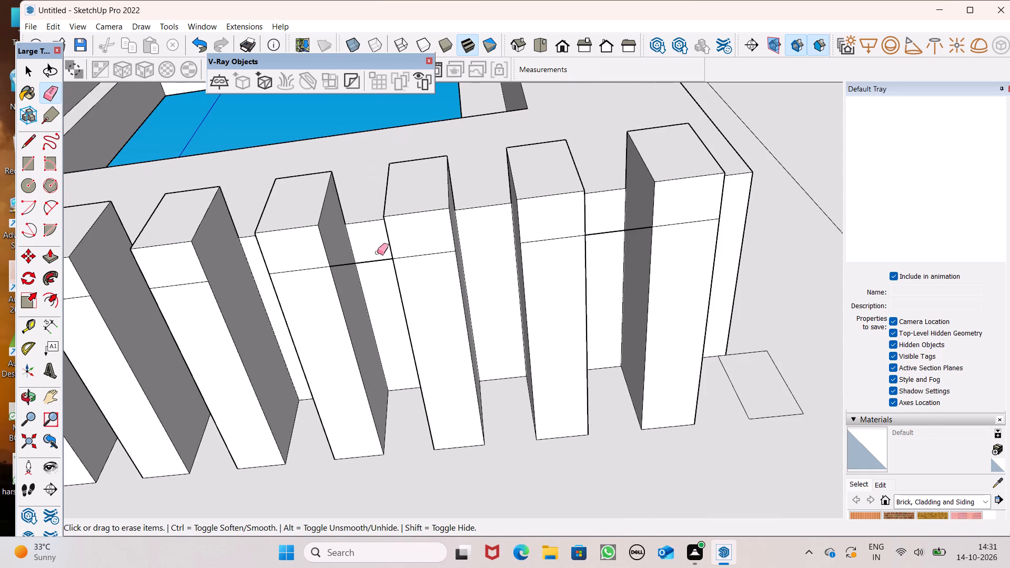
pyautogui.moveTo(377, 255); pyautogui.dragTo(376, 261)
pyautogui.moveTo(628, 233); pyautogui.dragTo(628, 238)
pyautogui.moveTo(623, 233); pyautogui.dragTo(630, 228)
pyautogui.hotkey('ctrl', 'z')
pyautogui.click(623, 235)
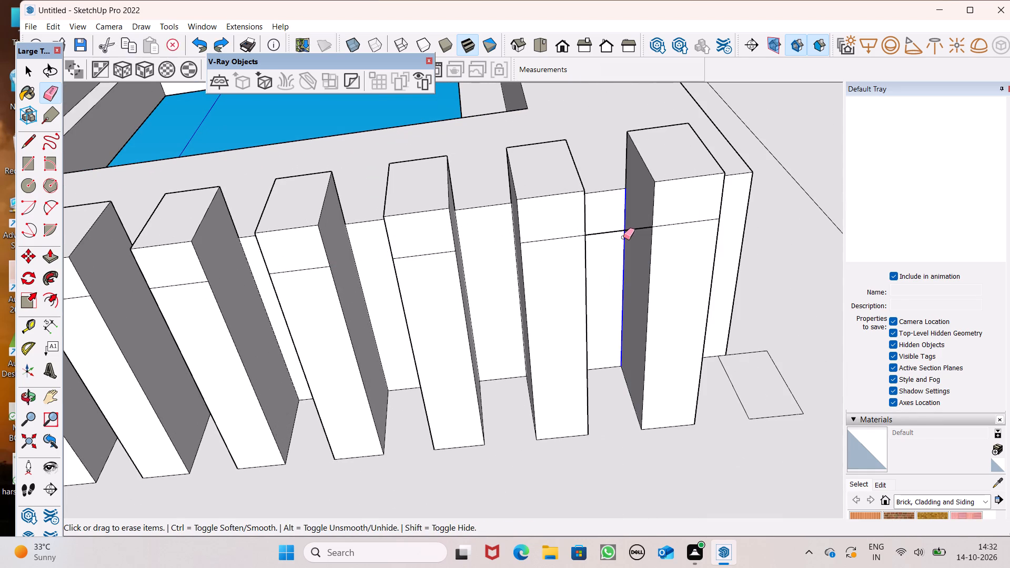
pyautogui.hotkey('ctrl', 'z')
pyautogui.scroll(8, 599, 235)
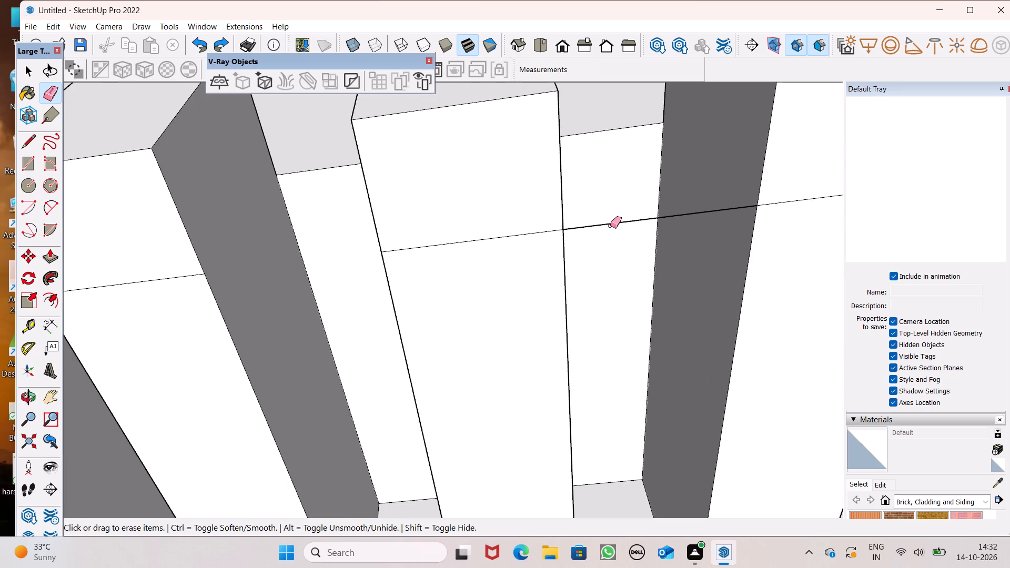
pyautogui.moveTo(619, 219); pyautogui.dragTo(619, 228)
pyautogui.scroll(-1, 625, 238)
pyautogui.press('space')
pyautogui.scroll(-8, 651, 221)
pyautogui.press('space')
pyautogui.scroll(-3, 663, 286)
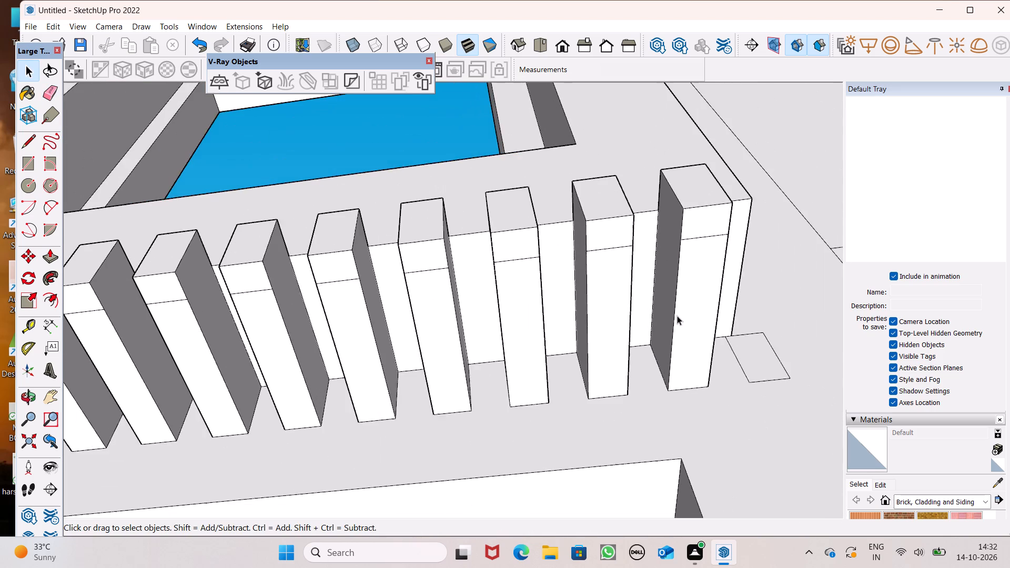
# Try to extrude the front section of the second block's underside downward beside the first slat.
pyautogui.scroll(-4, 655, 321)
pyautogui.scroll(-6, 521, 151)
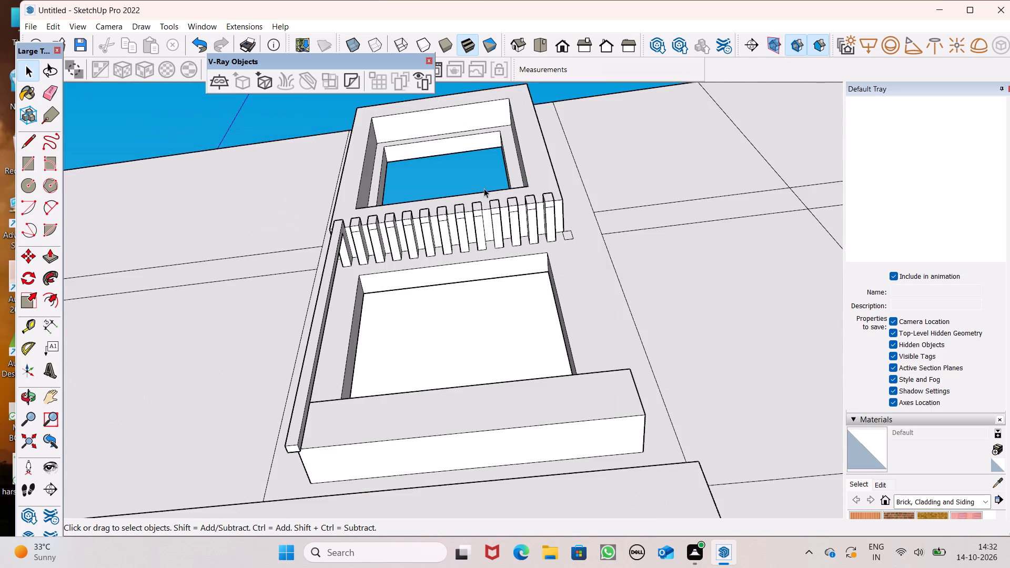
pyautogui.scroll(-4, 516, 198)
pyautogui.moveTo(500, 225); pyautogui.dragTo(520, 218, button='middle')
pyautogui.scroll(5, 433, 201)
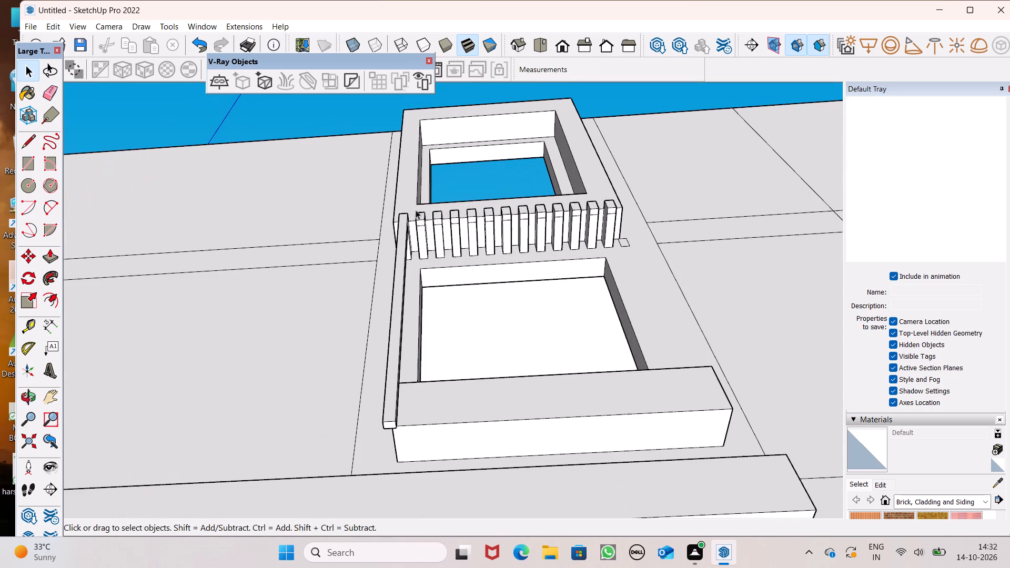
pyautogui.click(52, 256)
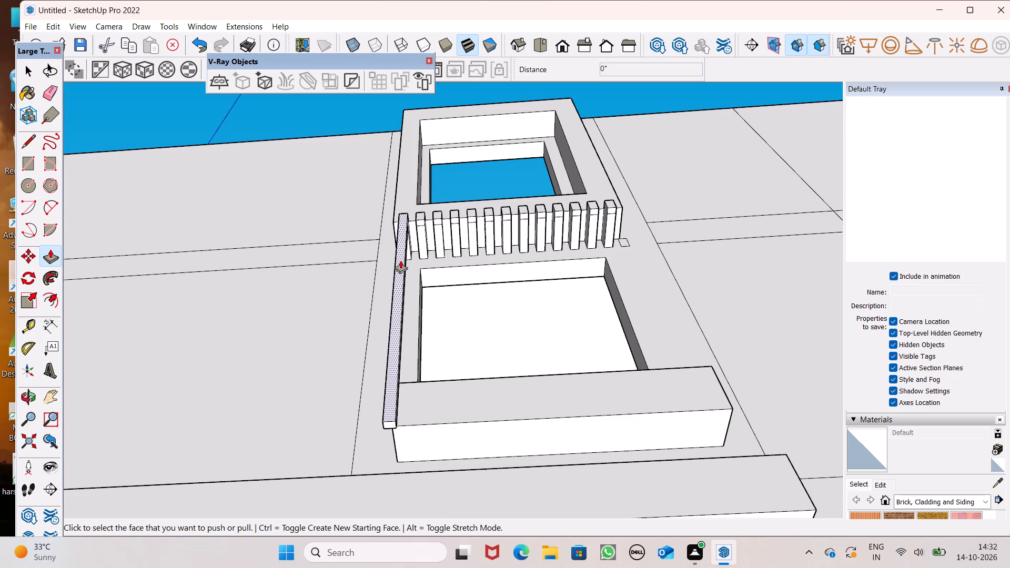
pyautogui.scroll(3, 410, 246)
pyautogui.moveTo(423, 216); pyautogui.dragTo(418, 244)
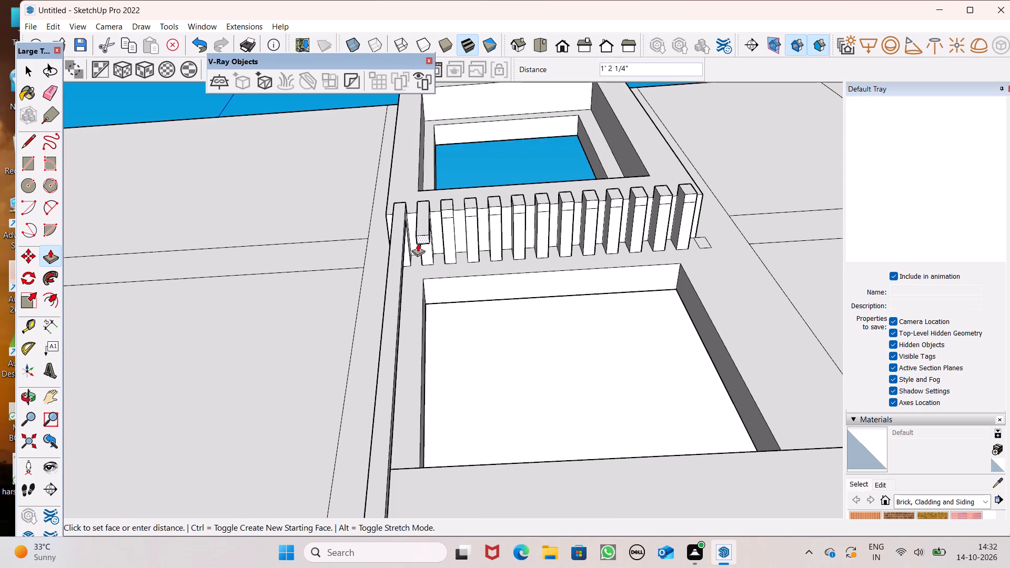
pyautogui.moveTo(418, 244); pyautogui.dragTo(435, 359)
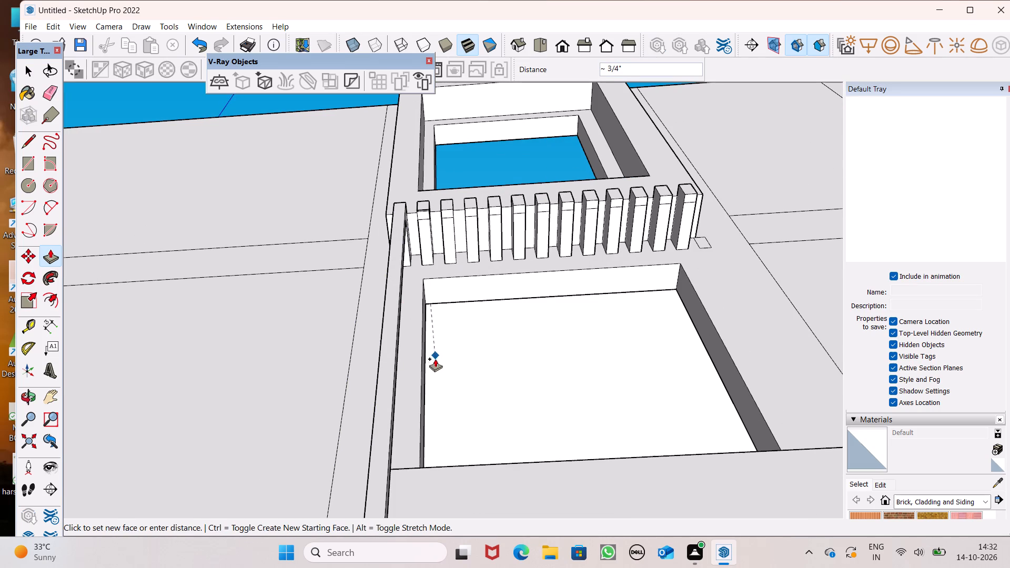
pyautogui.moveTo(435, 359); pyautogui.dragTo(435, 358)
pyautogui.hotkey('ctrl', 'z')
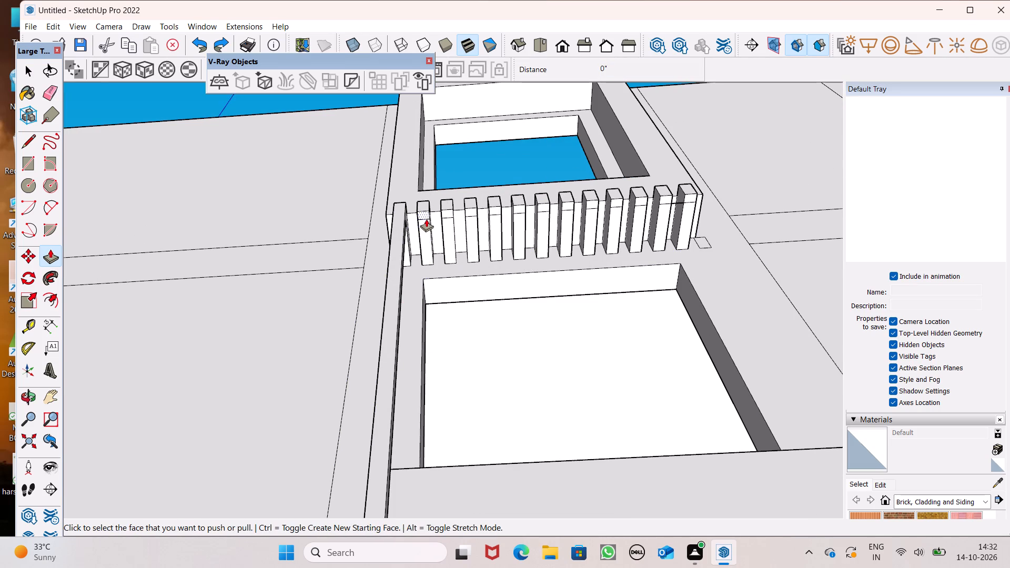
# Erase the leftover line segment spanning the gap between the last two blocks beneath the top-storey window frame.
pyautogui.click(44, 95)
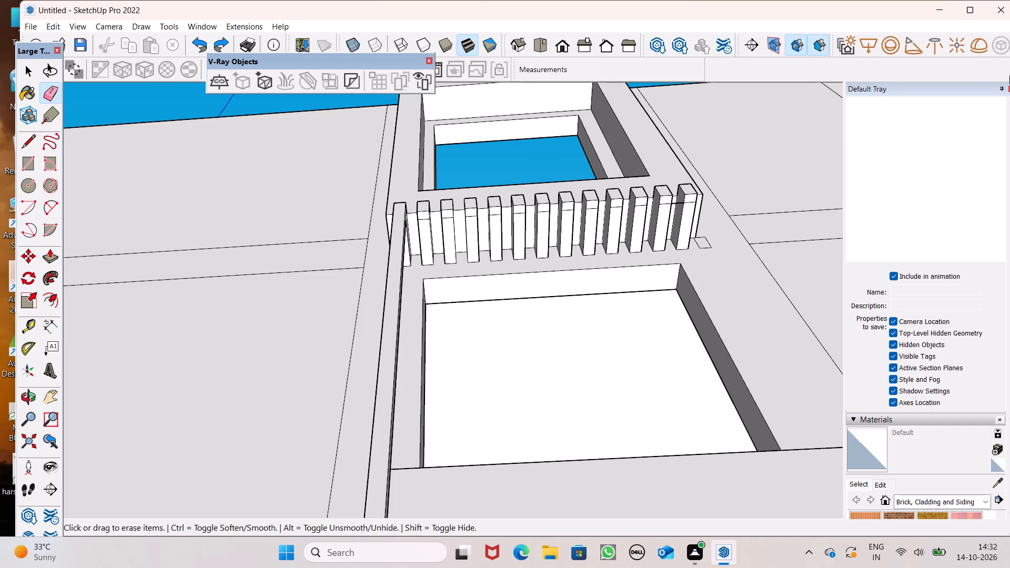
pyautogui.scroll(4, 1009, 75)
pyautogui.scroll(6, 724, 202)
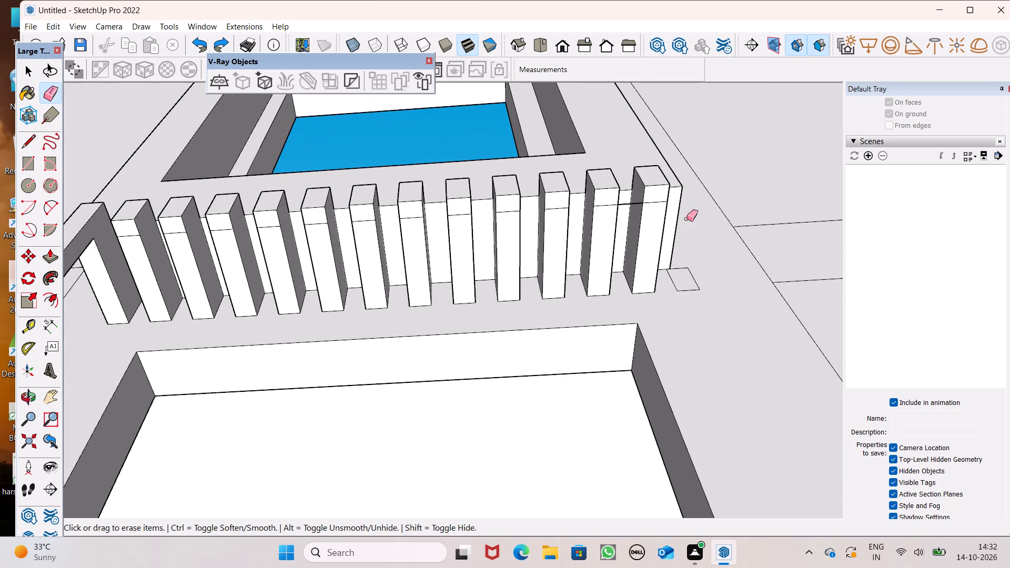
pyautogui.scroll(2, 655, 217)
pyautogui.click(622, 199)
pyautogui.scroll(-2, 668, 185)
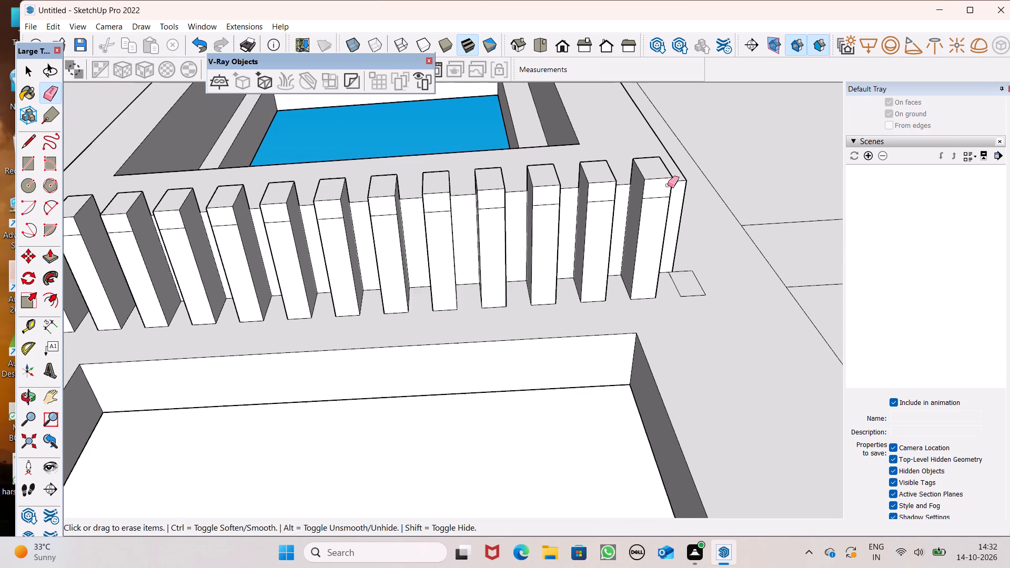
pyautogui.scroll(-4, 674, 161)
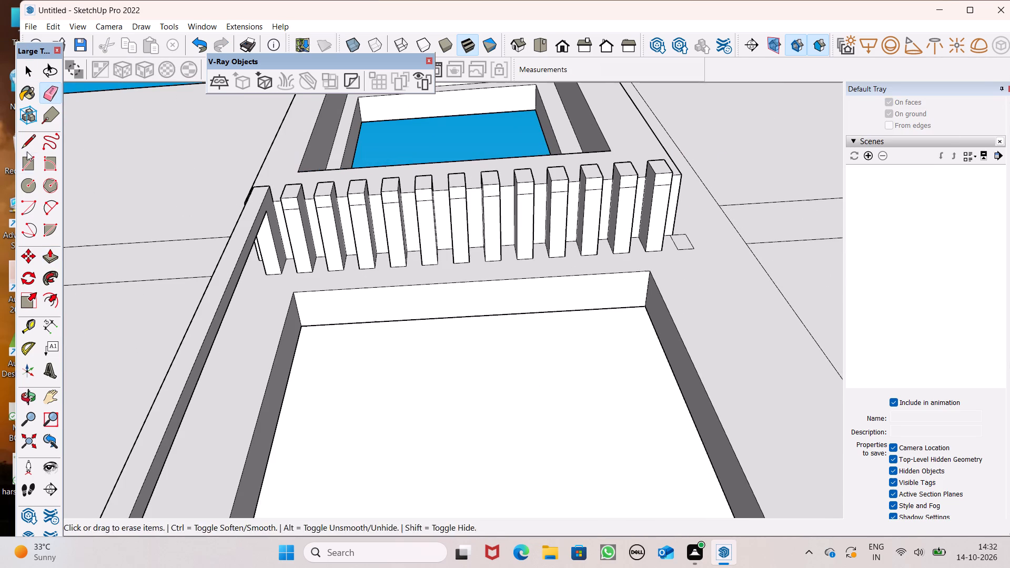
# Extrude the front underside sections downward, the second block's level with the first slat and the third block's about 10' 3 7/8".
pyautogui.click(57, 259)
pyautogui.scroll(-2, 184, 239)
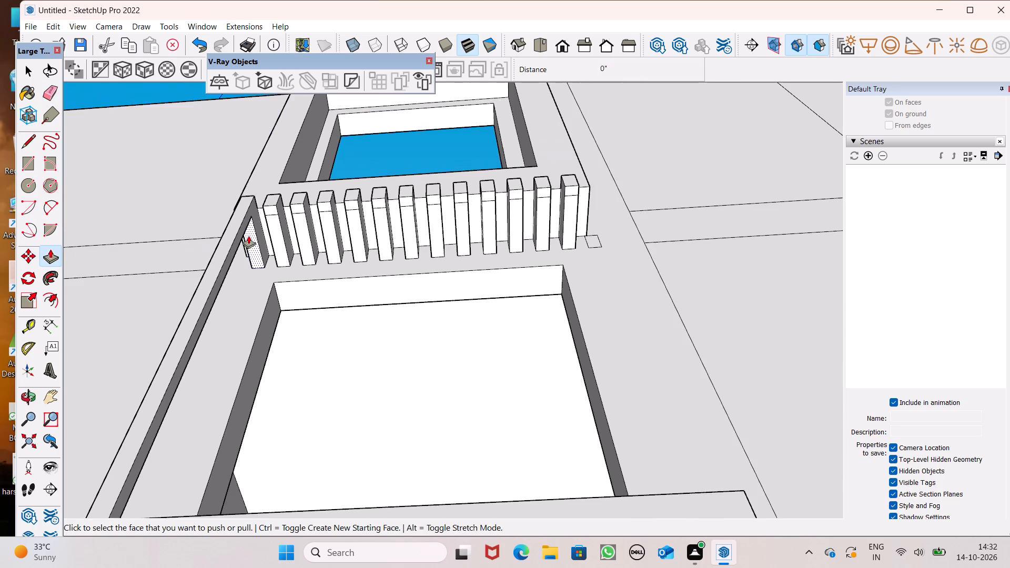
pyautogui.scroll(7, 254, 234)
pyautogui.scroll(-9, 363, 164)
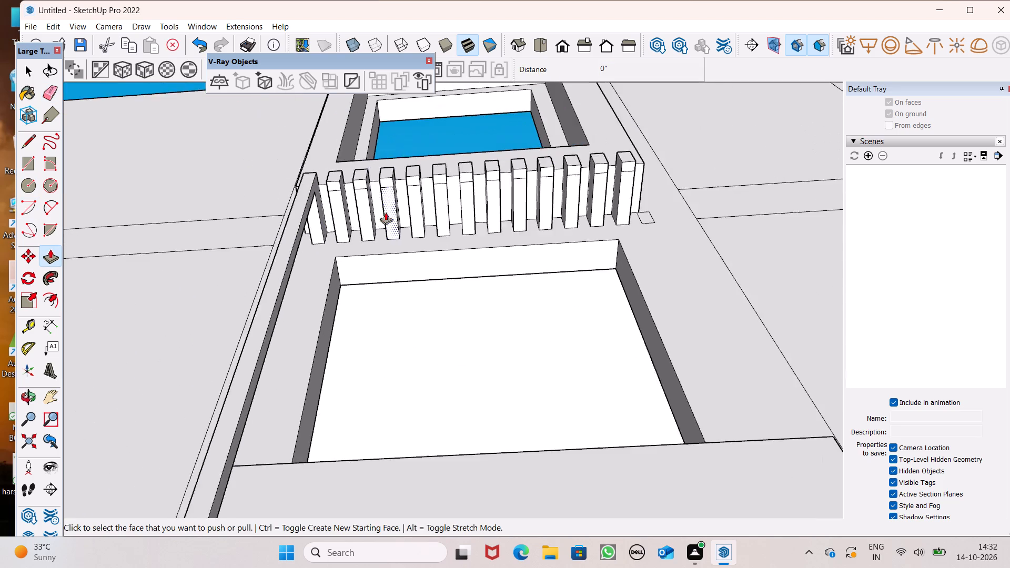
pyautogui.moveTo(448, 283); pyautogui.dragTo(529, 287, button='middle')
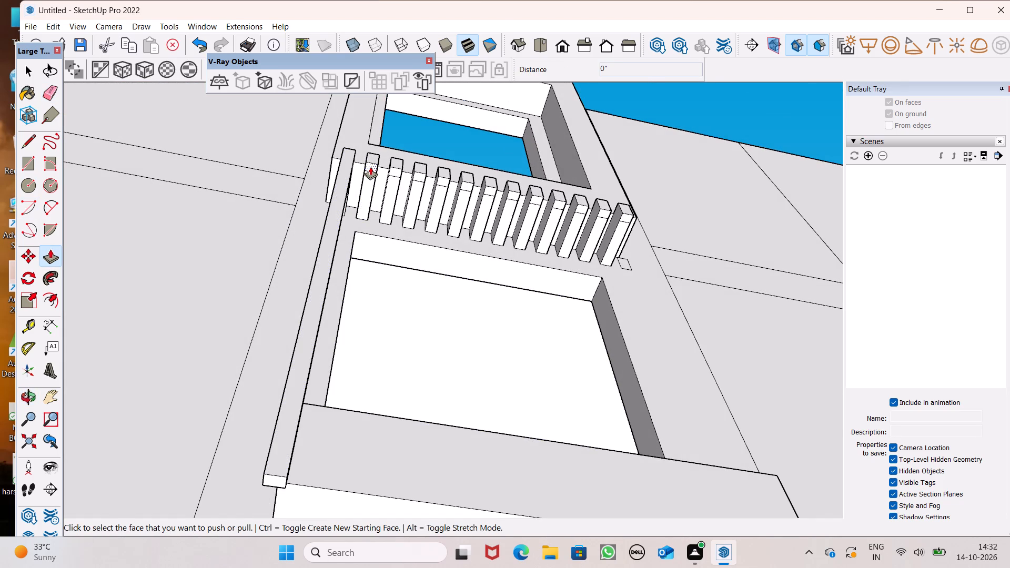
pyautogui.moveTo(370, 167); pyautogui.dragTo(313, 489)
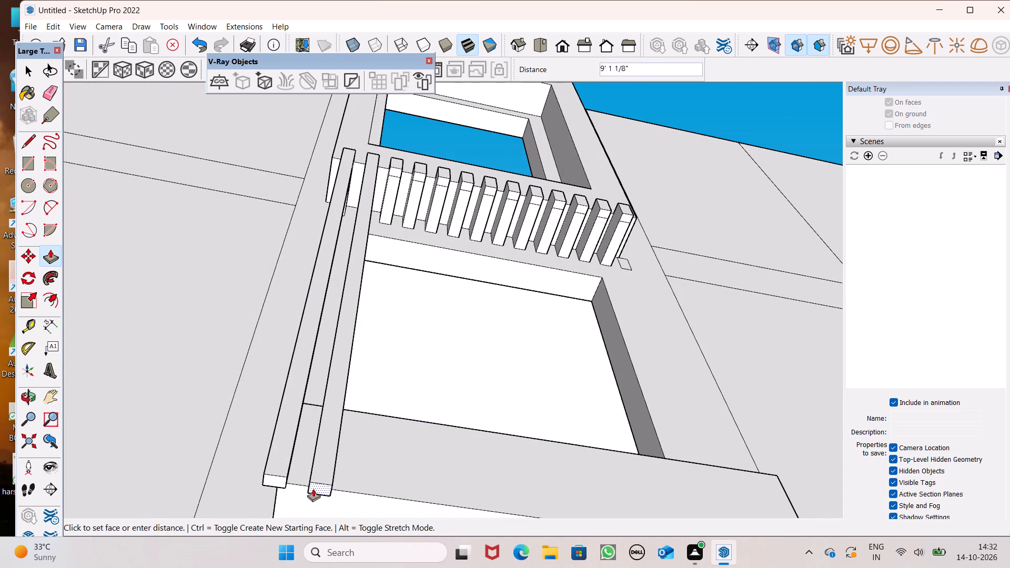
pyautogui.moveTo(313, 489); pyautogui.dragTo(309, 478)
pyautogui.moveTo(397, 172); pyautogui.dragTo(397, 232)
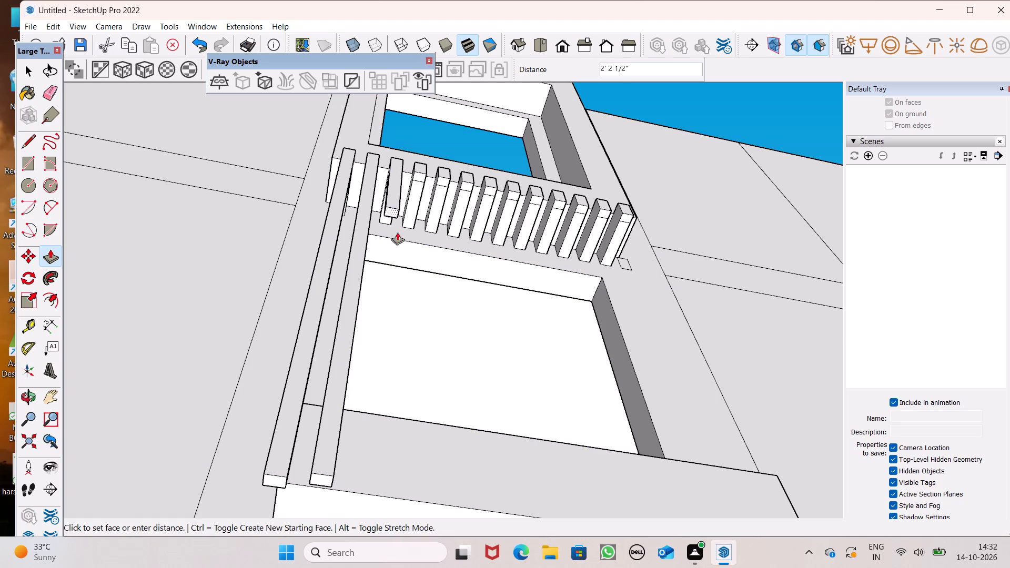
pyautogui.moveTo(397, 232); pyautogui.dragTo(396, 508)
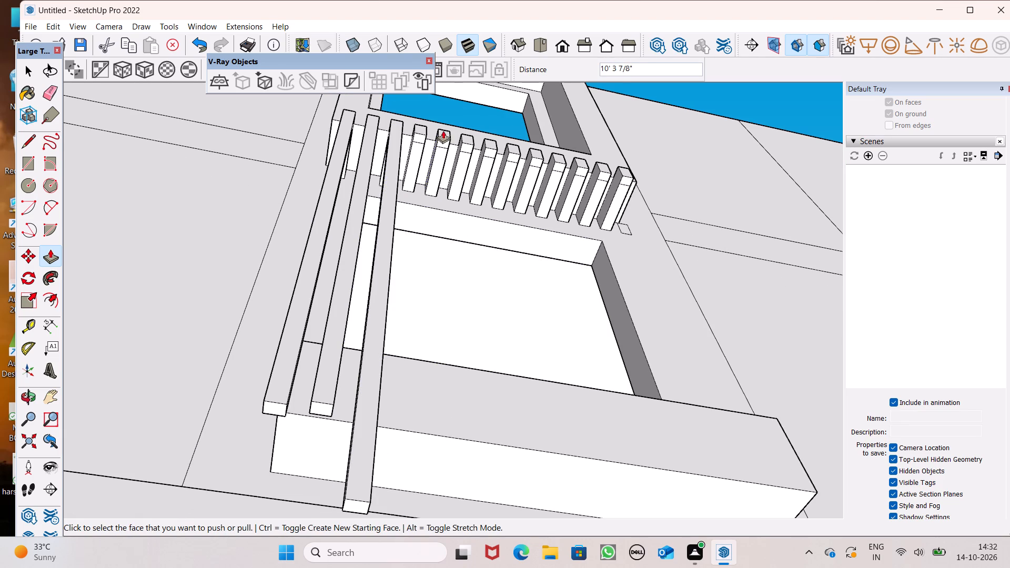
# Extrude the front underside sections of the fourth to seventh blocks downward into slats about 8' 11" to 9' 6" long.
pyautogui.moveTo(419, 138); pyautogui.dragTo(436, 472)
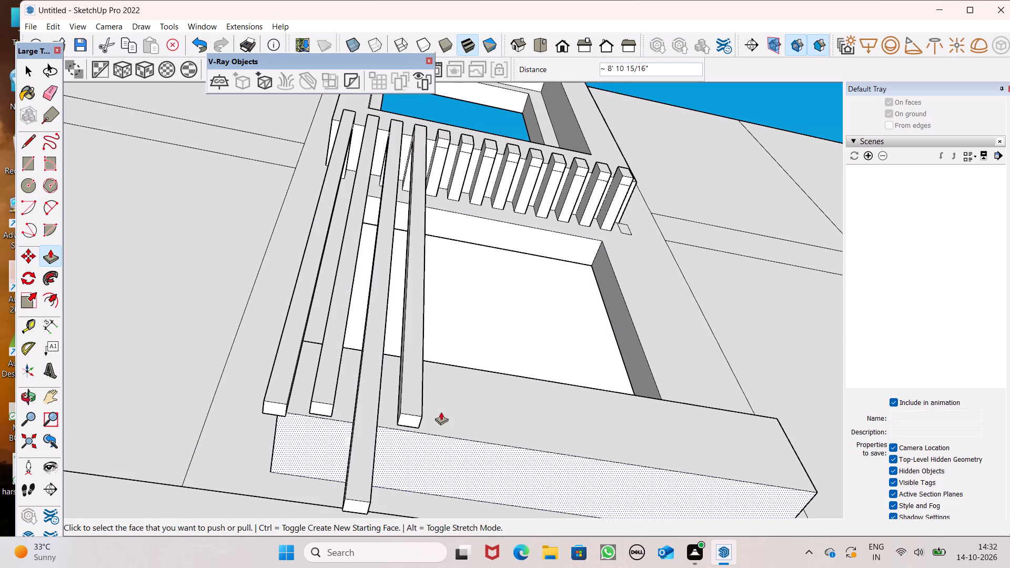
pyautogui.moveTo(443, 140); pyautogui.dragTo(466, 323)
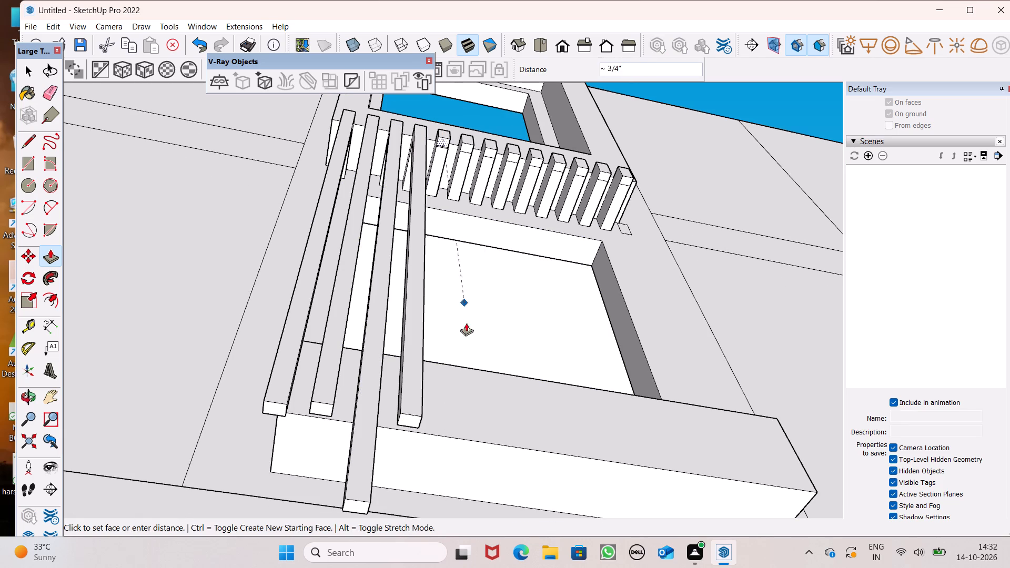
pyautogui.moveTo(466, 323); pyautogui.dragTo(460, 433)
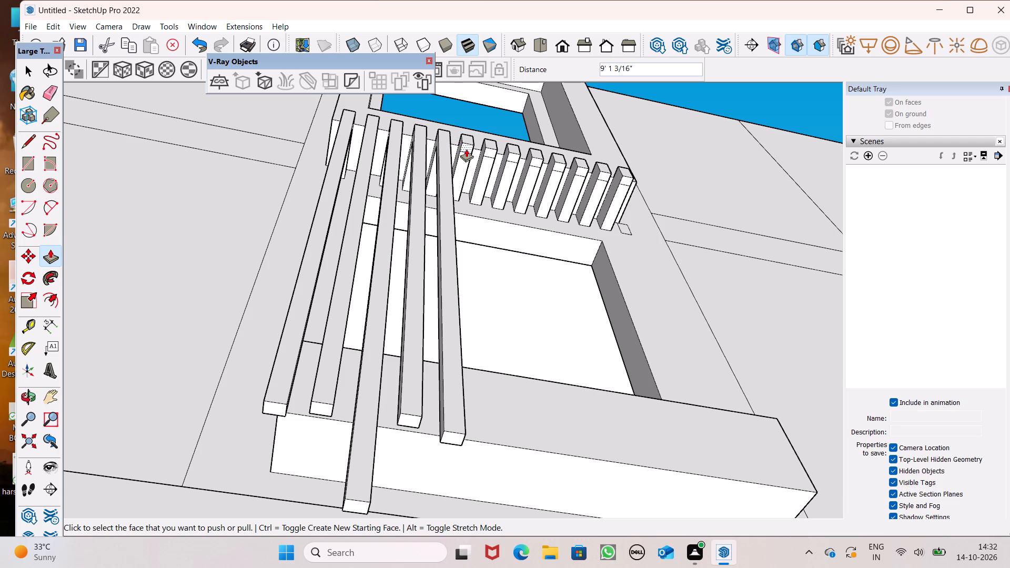
pyautogui.moveTo(466, 149); pyautogui.dragTo(497, 452)
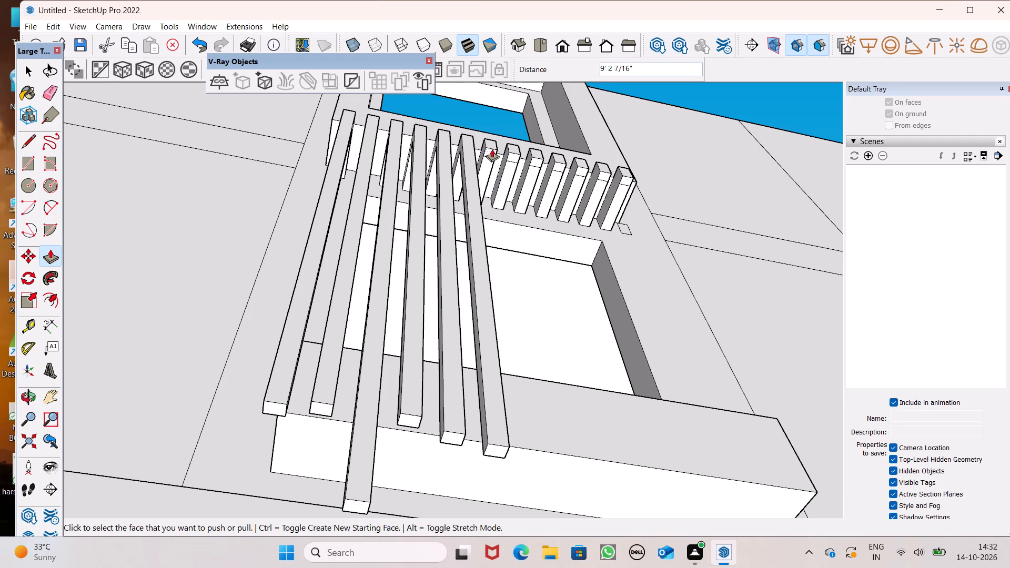
pyautogui.moveTo(492, 155); pyautogui.dragTo(549, 486)
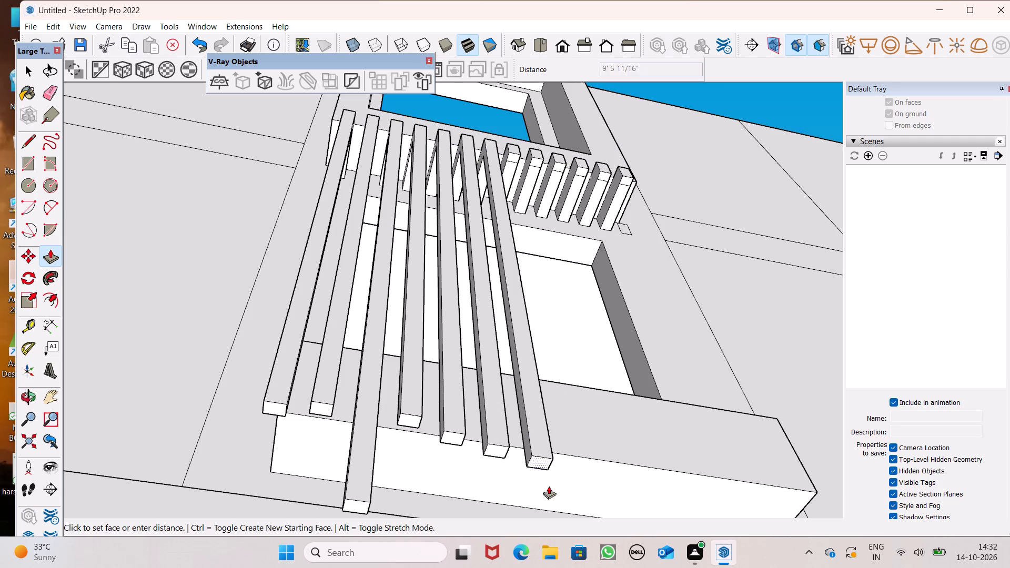
pyautogui.moveTo(549, 486); pyautogui.dragTo(546, 465)
# Extrude the front underside sections of the eighth to thirteenth blocks downward about 8' 10 15/16" each.
pyautogui.moveTo(515, 156); pyautogui.dragTo(522, 191)
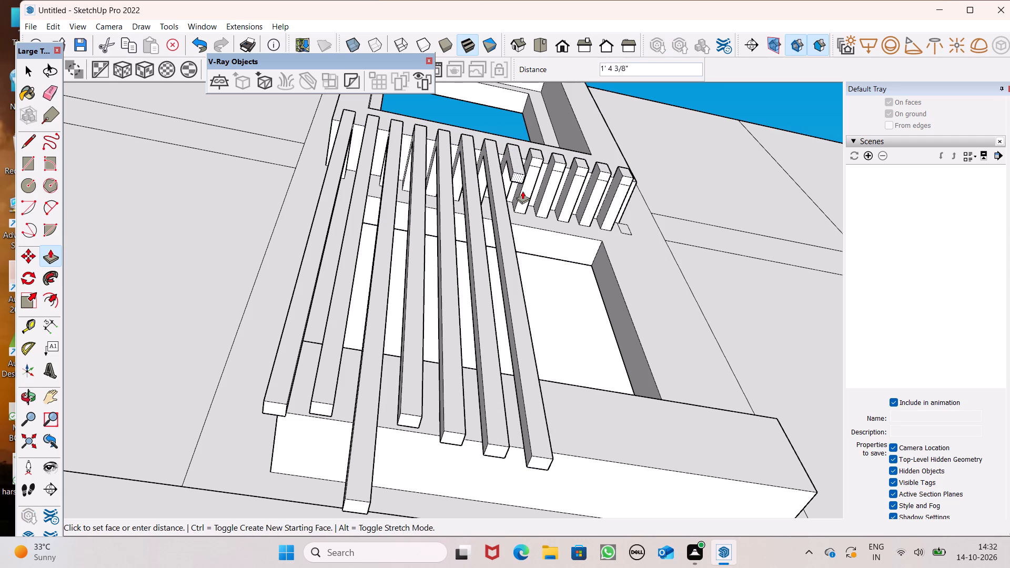
pyautogui.moveTo(522, 191); pyautogui.dragTo(561, 455)
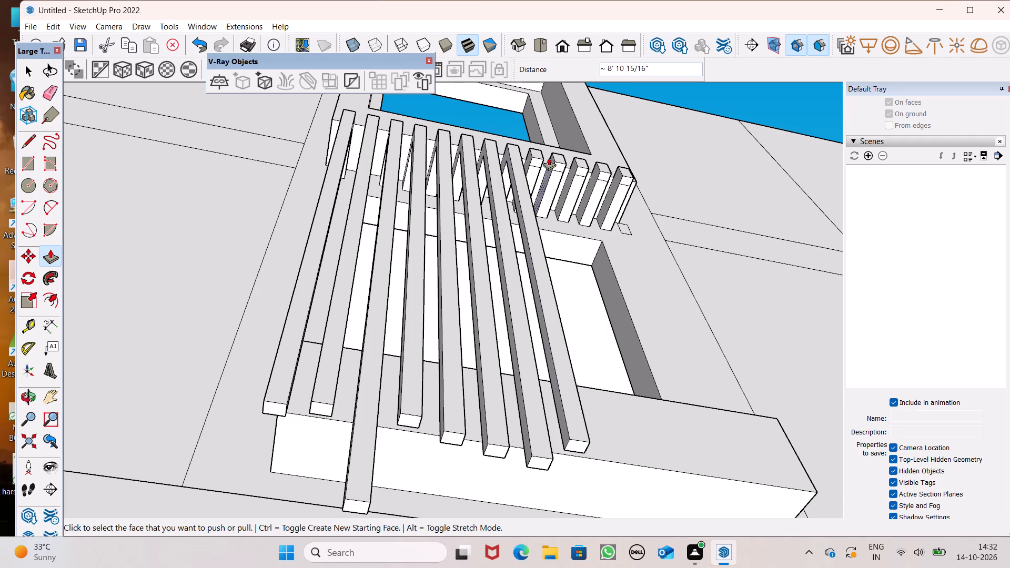
pyautogui.moveTo(536, 159); pyautogui.dragTo(603, 374)
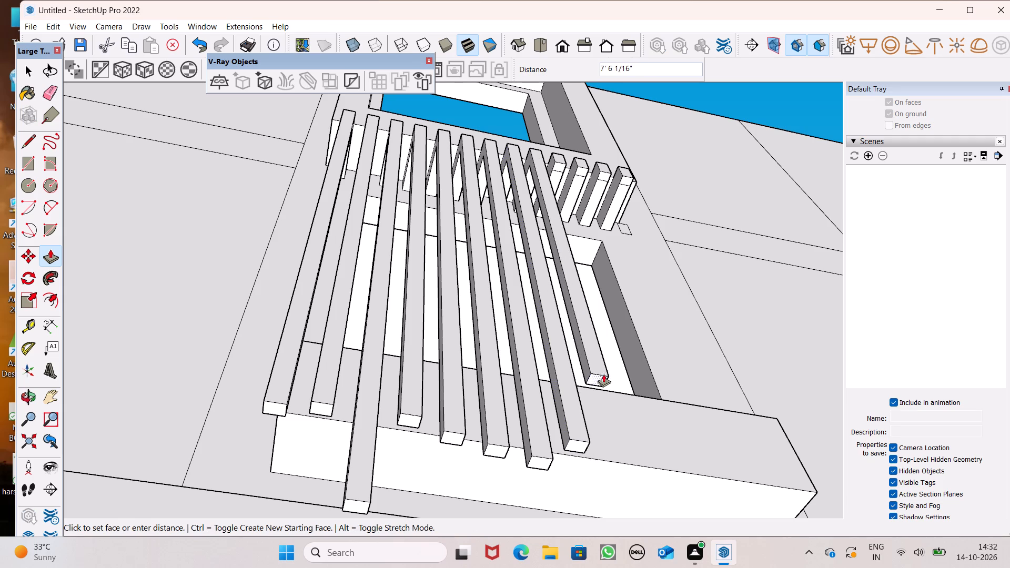
pyautogui.moveTo(603, 374); pyautogui.dragTo(604, 462)
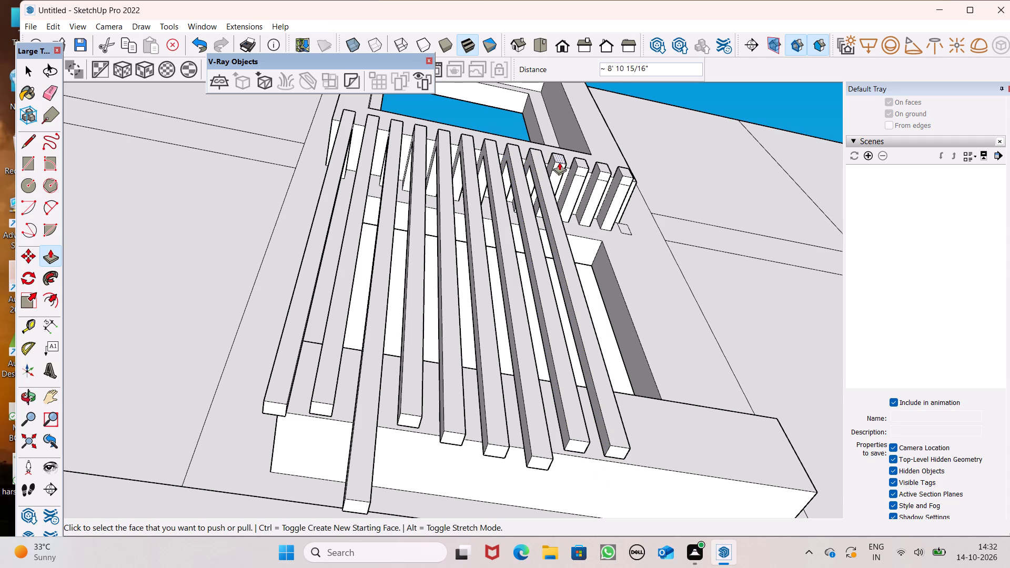
pyautogui.moveTo(560, 167); pyautogui.dragTo(616, 457)
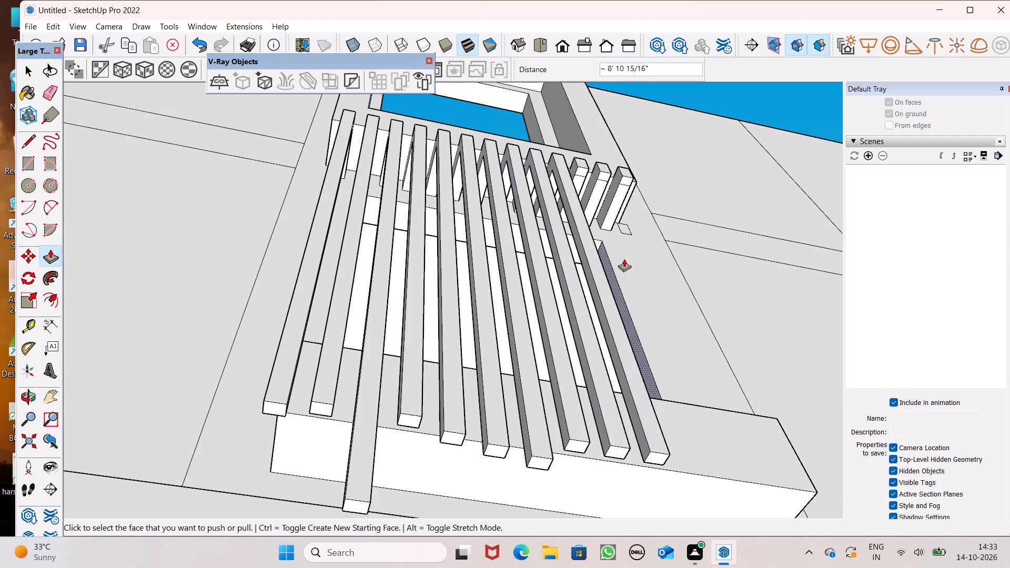
pyautogui.moveTo(580, 171); pyautogui.dragTo(630, 457)
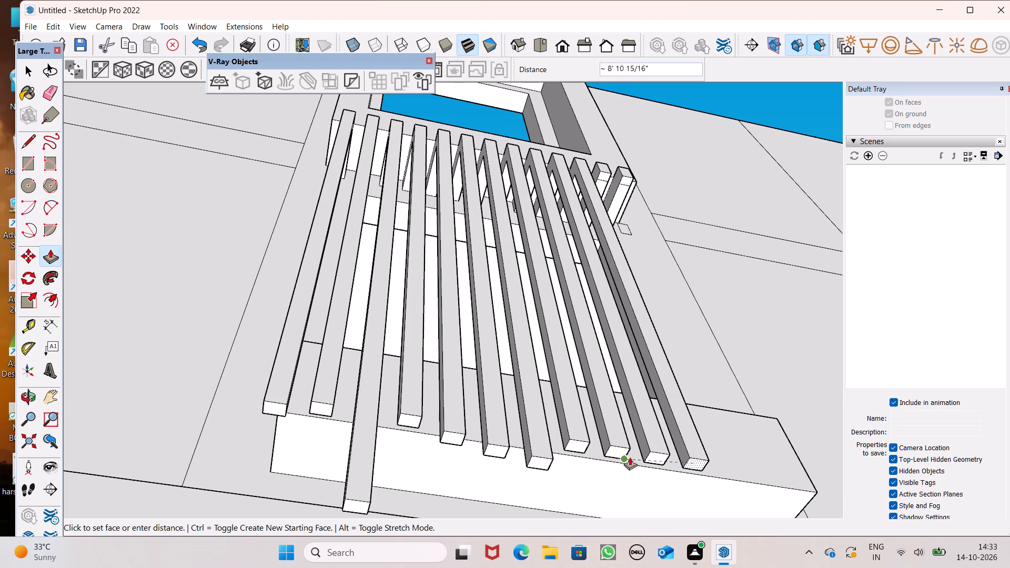
pyautogui.moveTo(630, 457); pyautogui.dragTo(630, 454)
pyautogui.moveTo(607, 175); pyautogui.dragTo(656, 359)
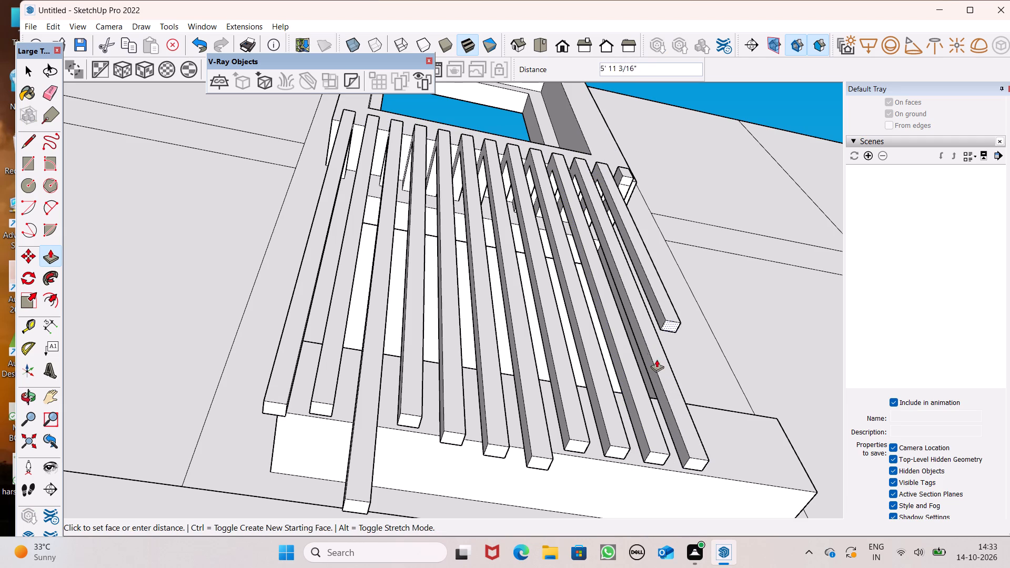
pyautogui.moveTo(656, 359); pyautogui.dragTo(689, 469)
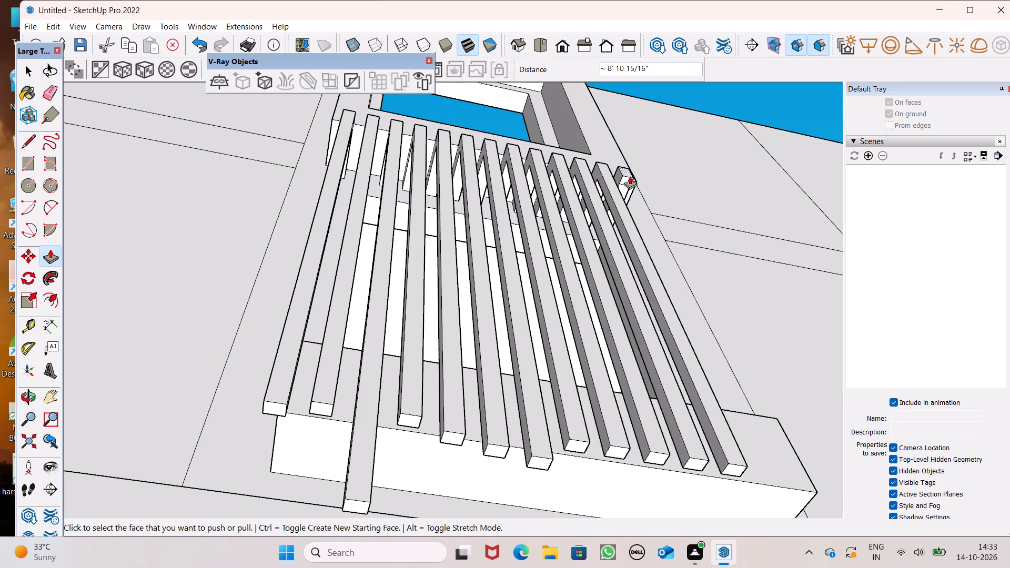
pyautogui.moveTo(625, 181); pyautogui.dragTo(716, 469)
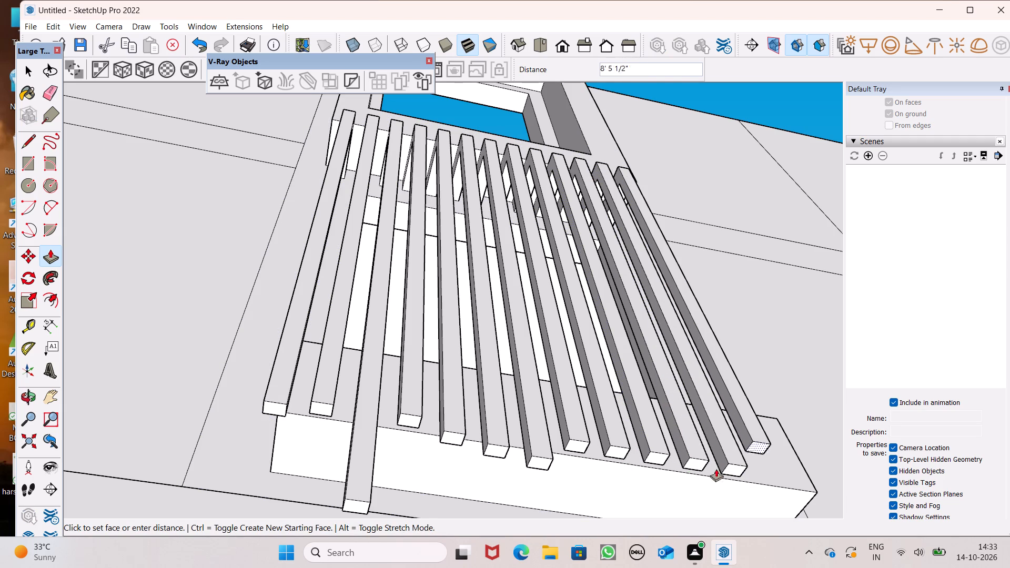
pyautogui.moveTo(716, 469); pyautogui.dragTo(720, 511)
# Shorten the overlong third slat by pushing its lower end face up about 9 13/16".
pyautogui.scroll(-5, 473, 100)
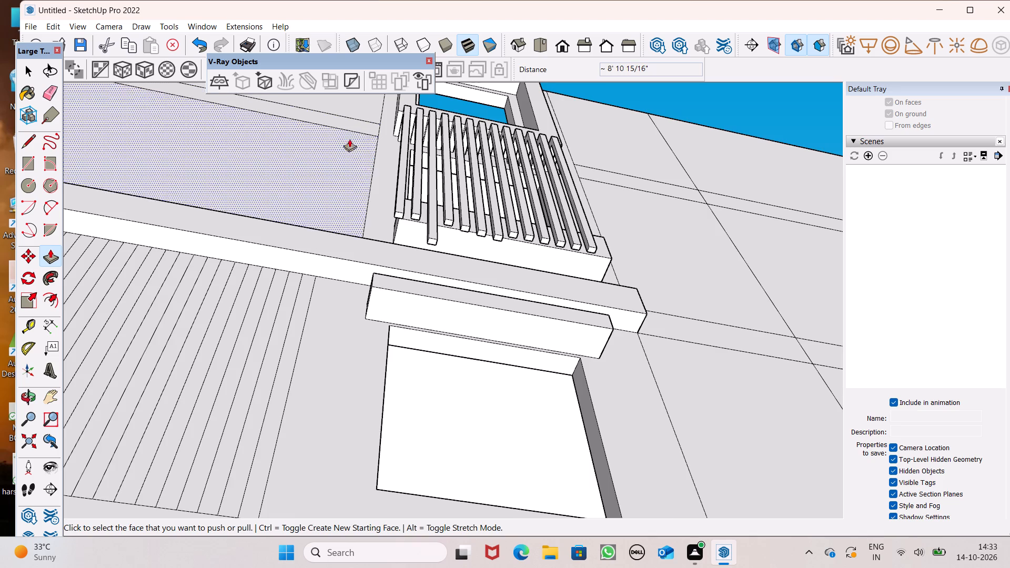
pyautogui.scroll(-1, 369, 158)
pyautogui.scroll(1, 371, 164)
pyautogui.scroll(-2, 371, 166)
pyautogui.moveTo(386, 183); pyautogui.dragTo(570, 390, button='middle')
pyautogui.scroll(5, 541, 341)
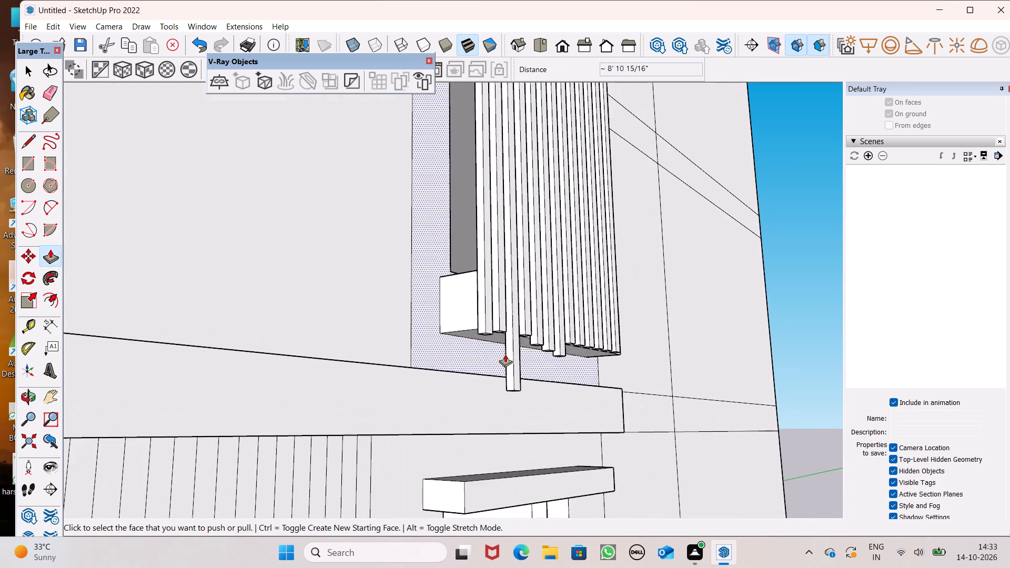
pyautogui.moveTo(505, 353); pyautogui.dragTo(487, 294, button='middle')
pyautogui.scroll(7, 487, 294)
pyautogui.moveTo(528, 438); pyautogui.dragTo(536, 414)
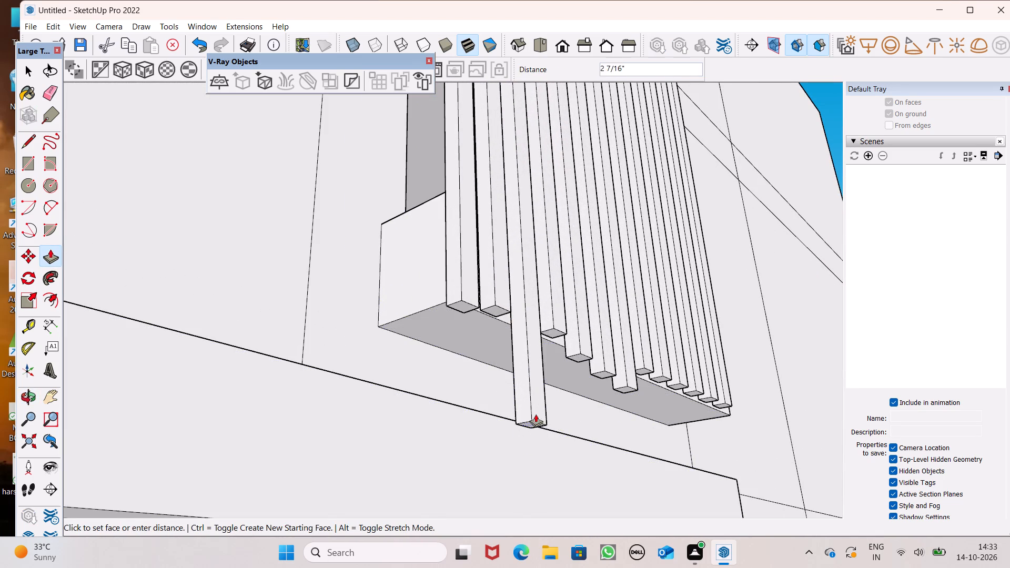
pyautogui.moveTo(536, 414); pyautogui.dragTo(542, 366)
# Lengthen the first slat by pulling its lower end face down about 2 5/16".
pyautogui.moveTo(539, 372); pyautogui.dragTo(653, 429, button='middle')
pyautogui.scroll(4, 578, 371)
pyautogui.moveTo(548, 373); pyautogui.dragTo(577, 375, button='middle')
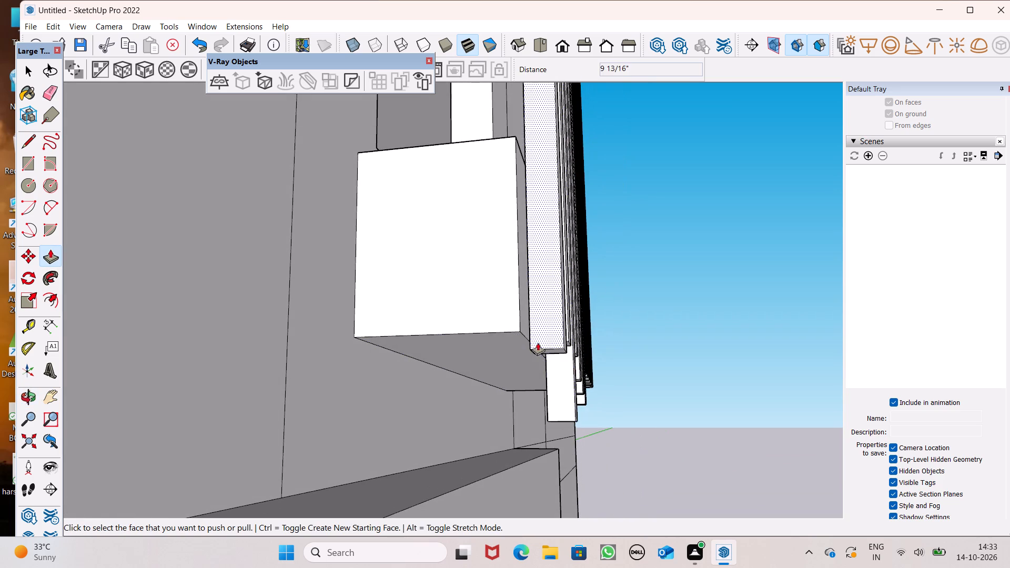
pyautogui.moveTo(545, 351); pyautogui.dragTo(539, 380)
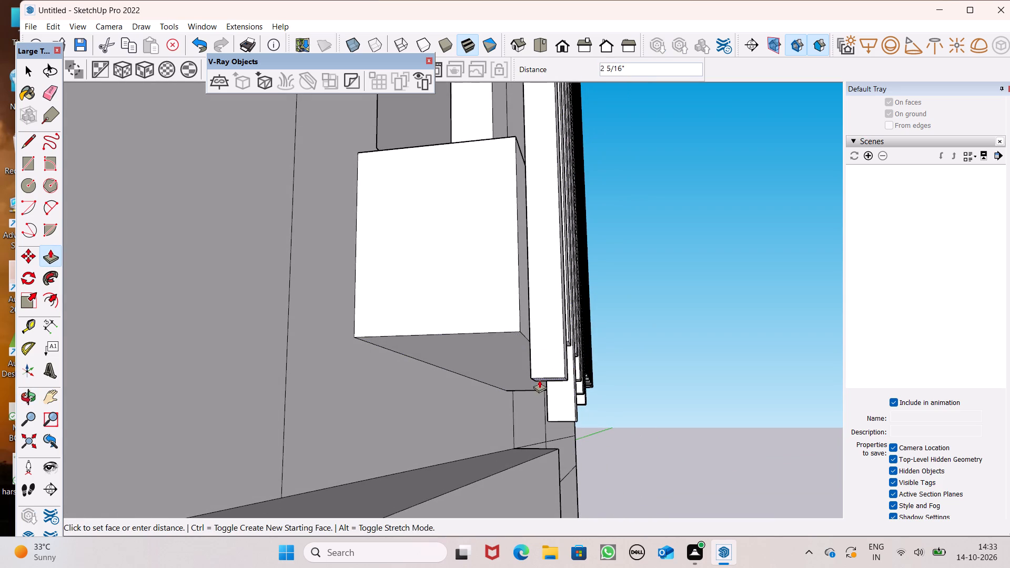
pyautogui.moveTo(539, 380); pyautogui.dragTo(538, 380)
# Lengthen the second slat about 4 1/2" downward, aligning its lower end with the first slat's.
pyautogui.scroll(1, 554, 388)
pyautogui.moveTo(574, 393); pyautogui.dragTo(638, 400, button='middle')
pyautogui.middleClick(638, 400)
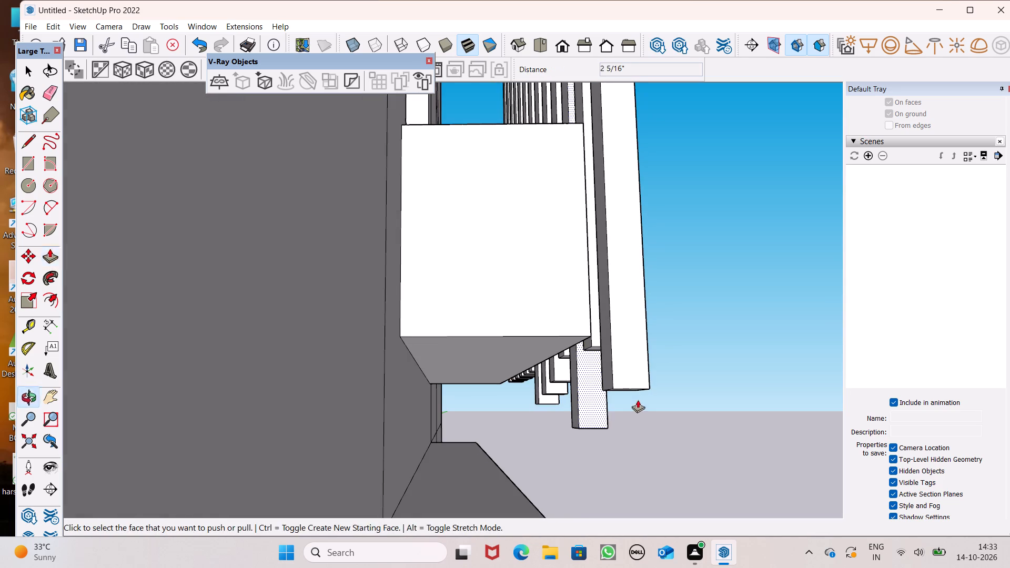
pyautogui.moveTo(661, 382); pyautogui.dragTo(464, 370, button='middle')
pyautogui.scroll(-2, 472, 322)
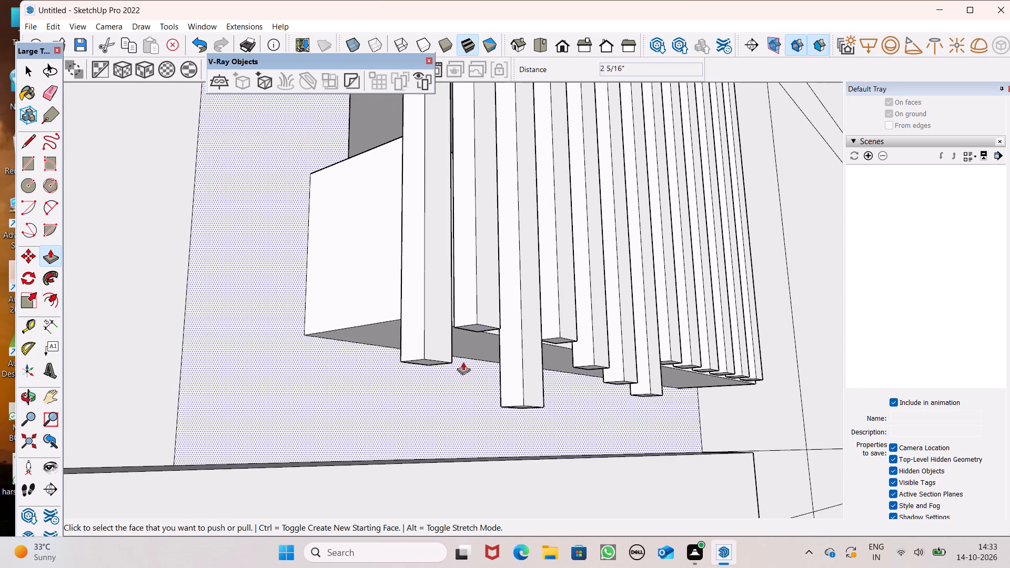
pyautogui.moveTo(543, 401); pyautogui.dragTo(392, 427, button='middle')
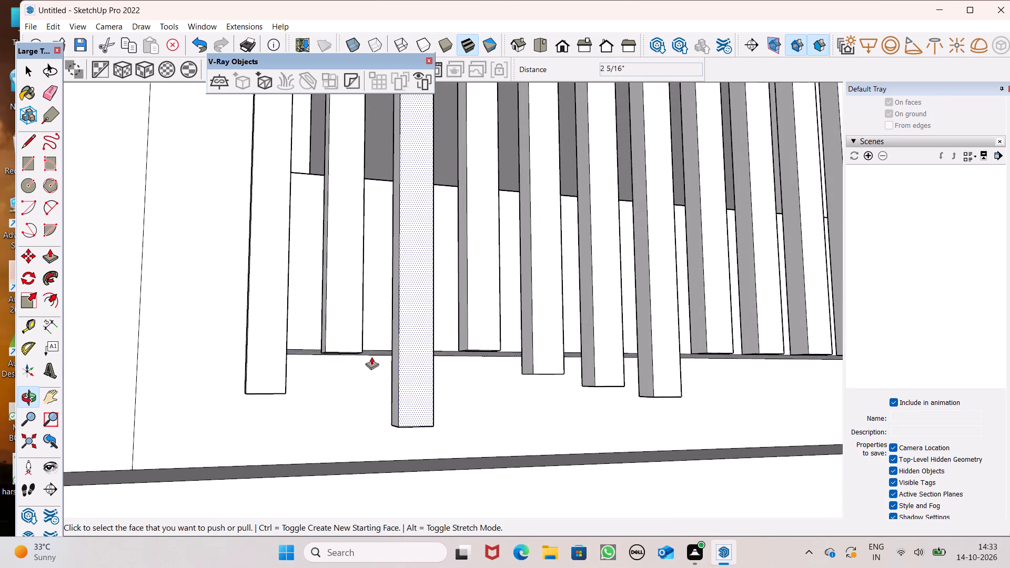
pyautogui.moveTo(356, 366); pyautogui.dragTo(290, 203, button='middle')
pyautogui.scroll(1, 290, 203)
pyautogui.scroll(2, 316, 313)
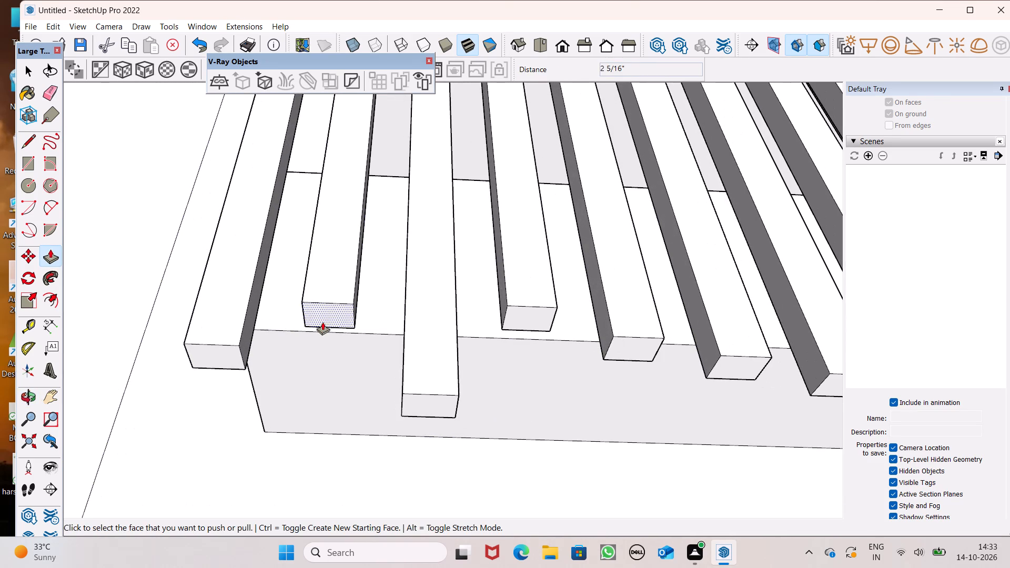
pyautogui.moveTo(329, 317); pyautogui.dragTo(249, 359)
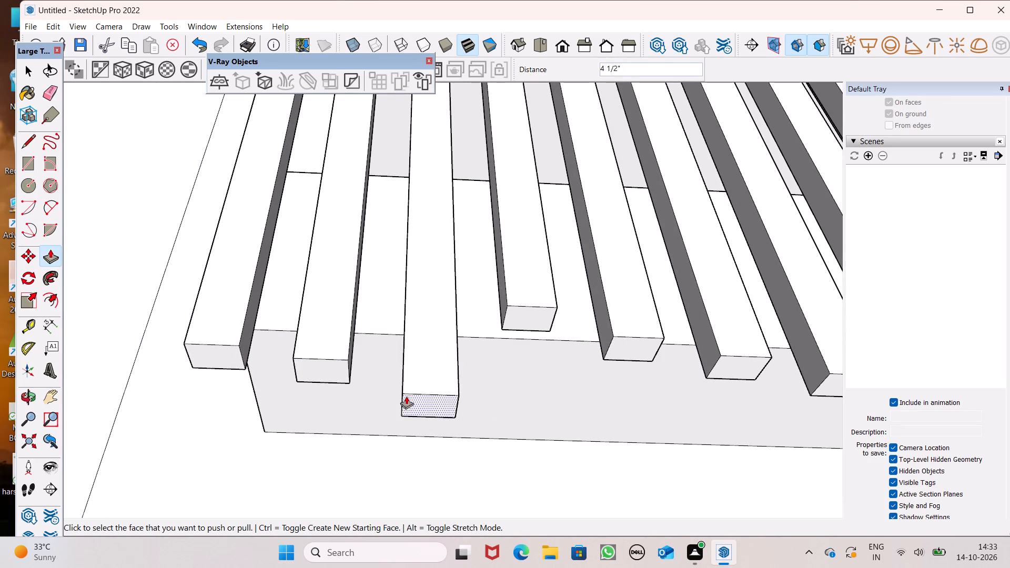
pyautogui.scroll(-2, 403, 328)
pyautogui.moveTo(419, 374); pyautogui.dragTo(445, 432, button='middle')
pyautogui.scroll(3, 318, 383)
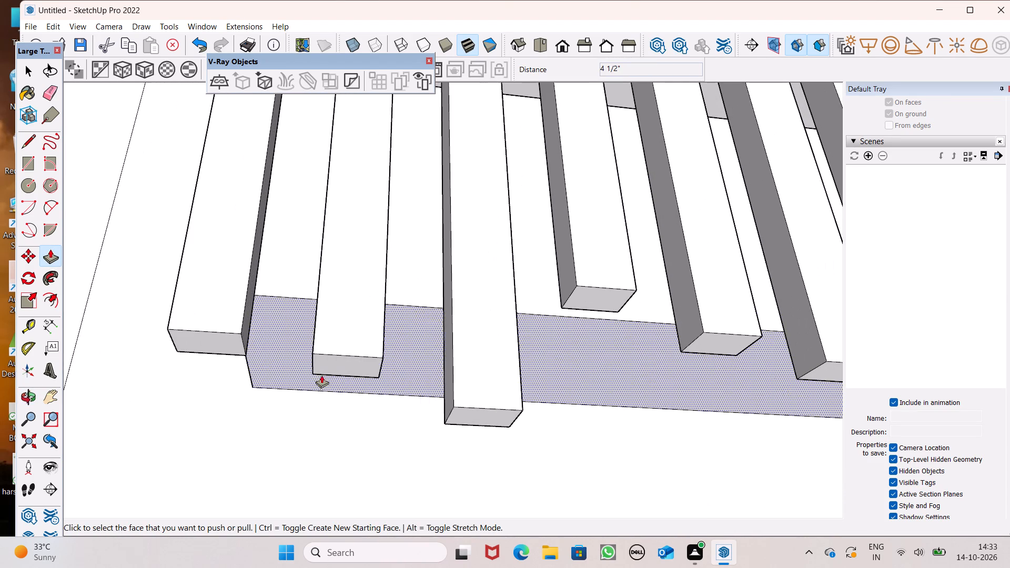
# Even out the second, third and fourth slats with the first, moving their lower ends up 13/16", up 3 1/8" and down about 4".
pyautogui.moveTo(332, 364); pyautogui.dragTo(233, 331)
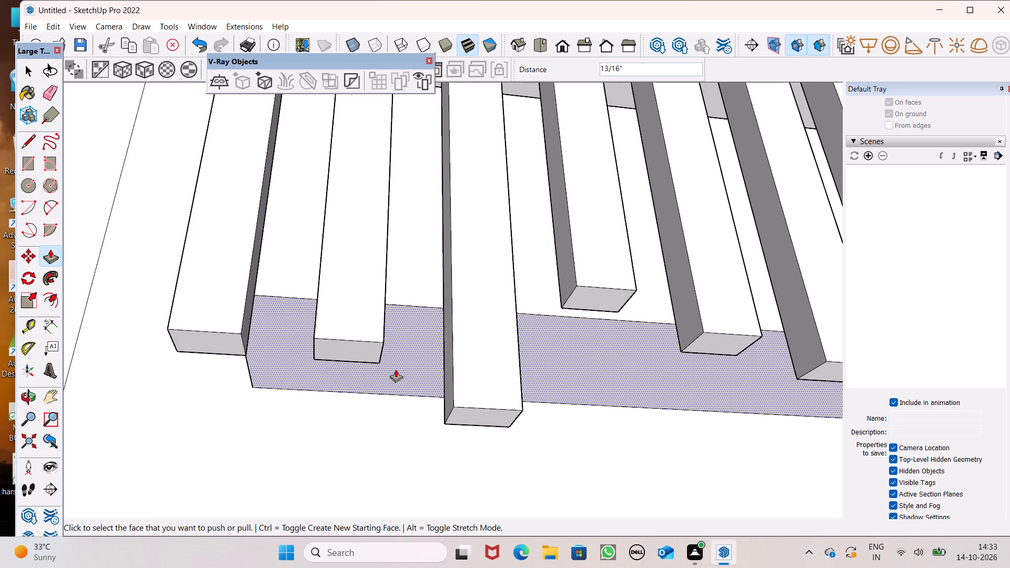
pyautogui.moveTo(473, 416); pyautogui.dragTo(382, 346)
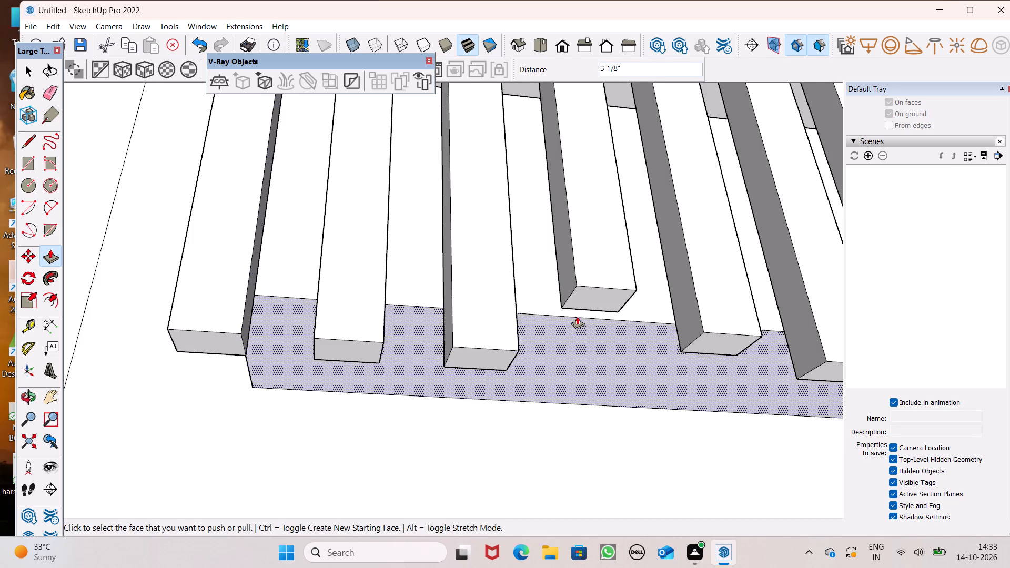
pyautogui.moveTo(577, 298); pyautogui.dragTo(486, 350)
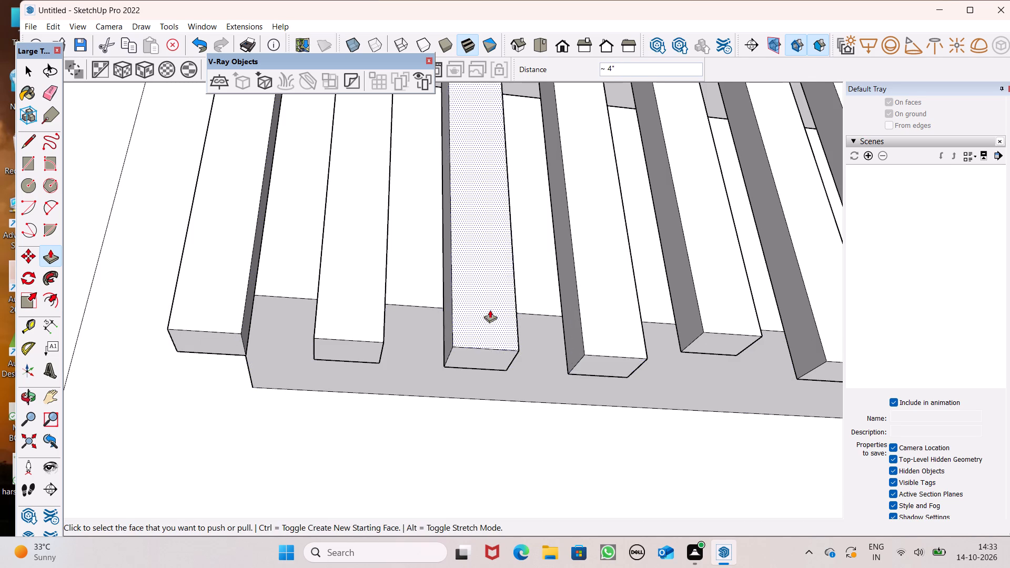
# Align the lower ends of the fifth, sixth and seventh slats with the fourth slat's, lengthening the sixth about 1/2" and shortening the seventh about 5/8".
pyautogui.scroll(-7, 453, 326)
pyautogui.scroll(6, 701, 340)
pyautogui.moveTo(489, 327); pyautogui.dragTo(436, 338)
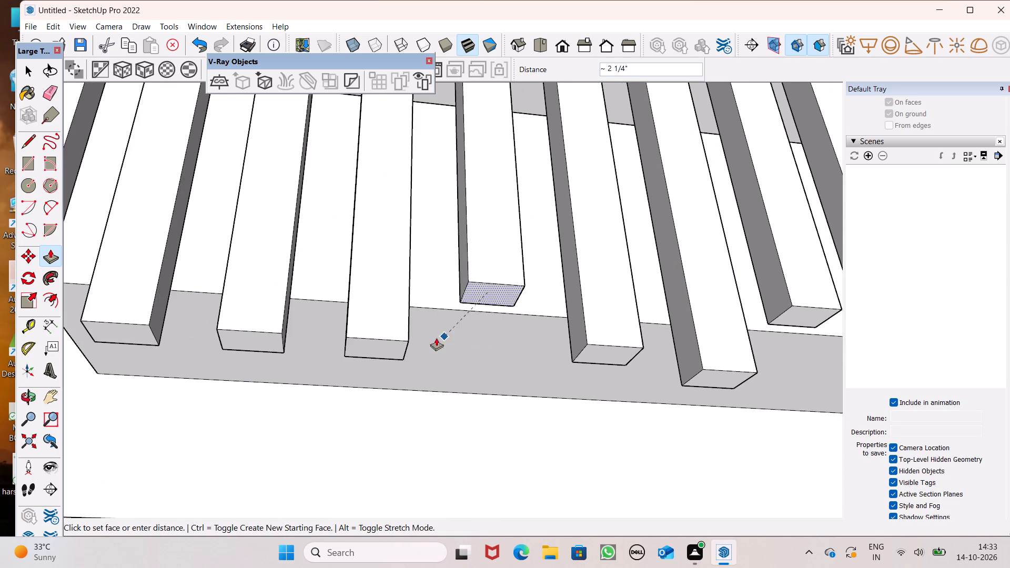
pyautogui.moveTo(436, 338); pyautogui.dragTo(411, 339)
pyautogui.moveTo(590, 354); pyautogui.dragTo(525, 357)
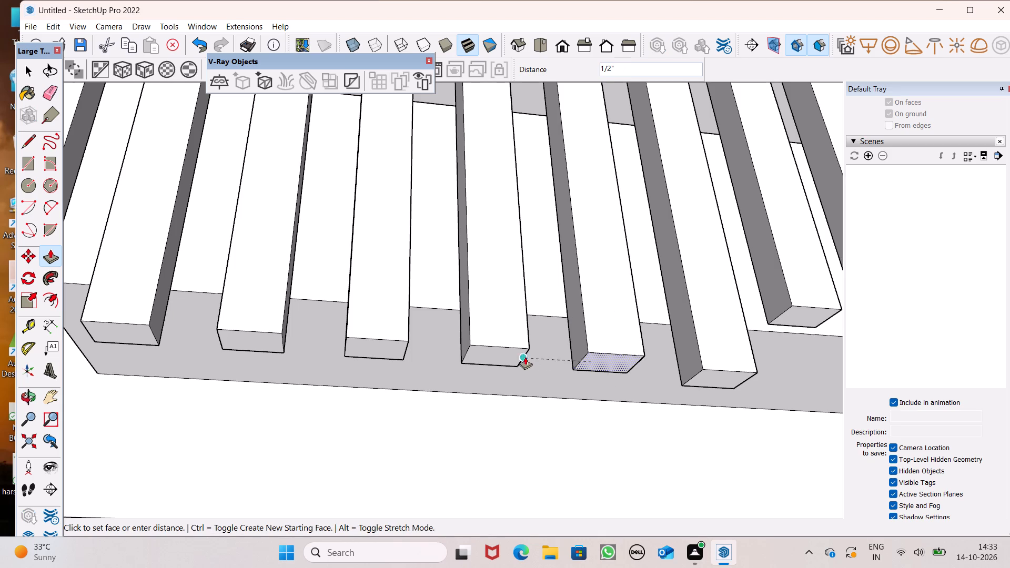
pyautogui.moveTo(525, 357); pyautogui.dragTo(519, 353)
pyautogui.scroll(-3, 504, 320)
pyautogui.moveTo(650, 363); pyautogui.dragTo(615, 351)
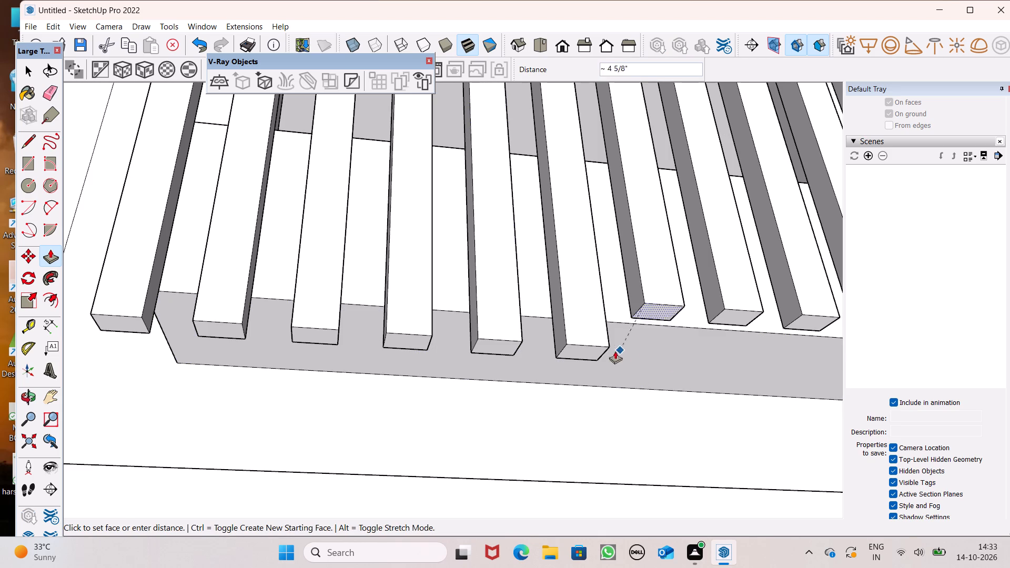
pyautogui.moveTo(615, 351); pyautogui.dragTo(601, 349)
# Lengthen the next five slats downward one by one so their lower ends match the seventh slat's, about 4" for the last ones.
pyautogui.scroll(-3, 542, 338)
pyautogui.scroll(1, 530, 344)
pyautogui.scroll(-1, 530, 345)
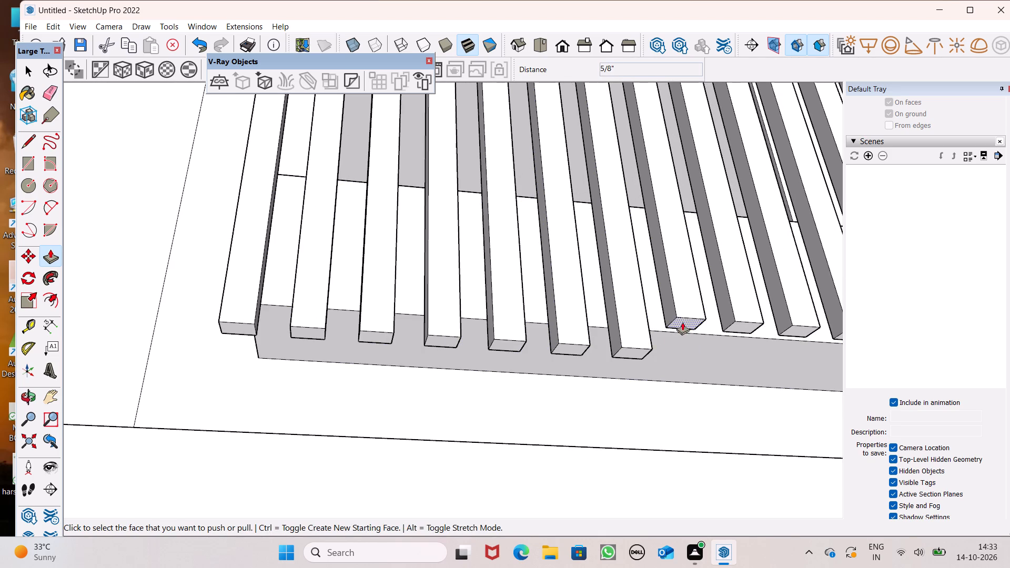
pyautogui.moveTo(682, 322); pyautogui.dragTo(644, 342)
pyautogui.scroll(-5, 411, 342)
pyautogui.scroll(7, 616, 360)
pyautogui.moveTo(472, 329); pyautogui.dragTo(435, 340)
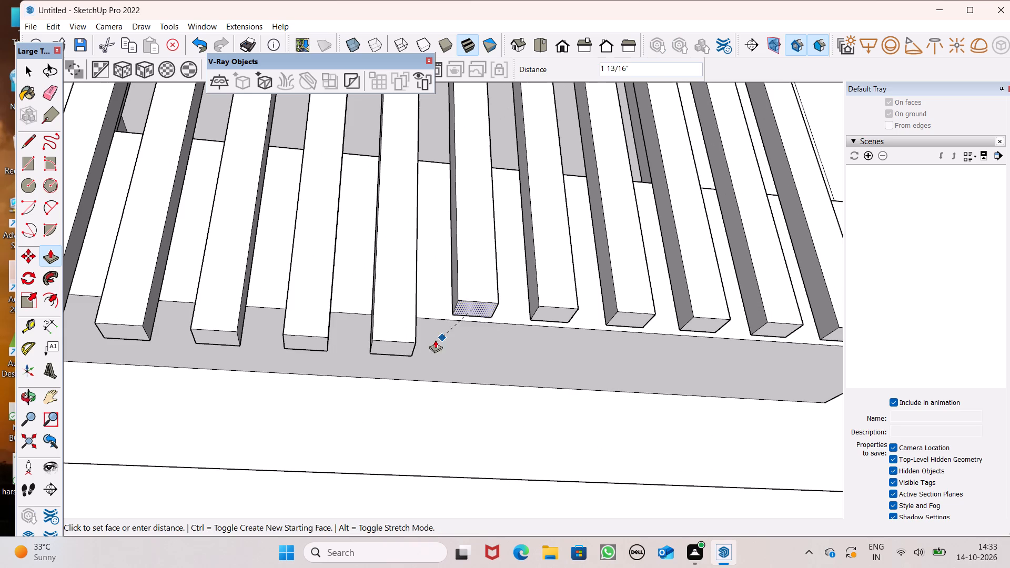
pyautogui.moveTo(435, 340); pyautogui.dragTo(407, 344)
pyautogui.moveTo(543, 316); pyautogui.dragTo(513, 341)
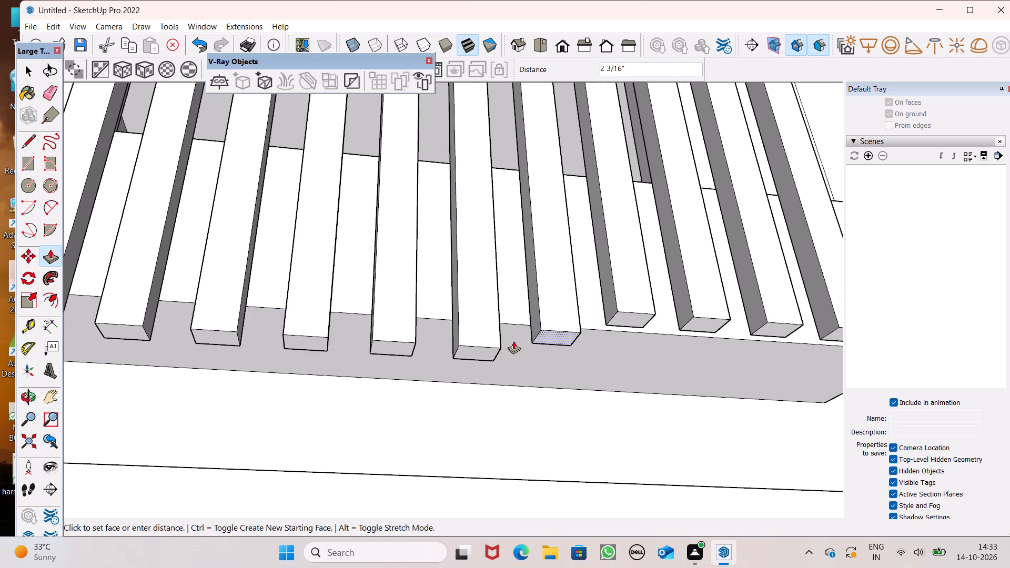
pyautogui.moveTo(513, 341); pyautogui.dragTo(502, 342)
pyautogui.moveTo(618, 322); pyautogui.dragTo(581, 356)
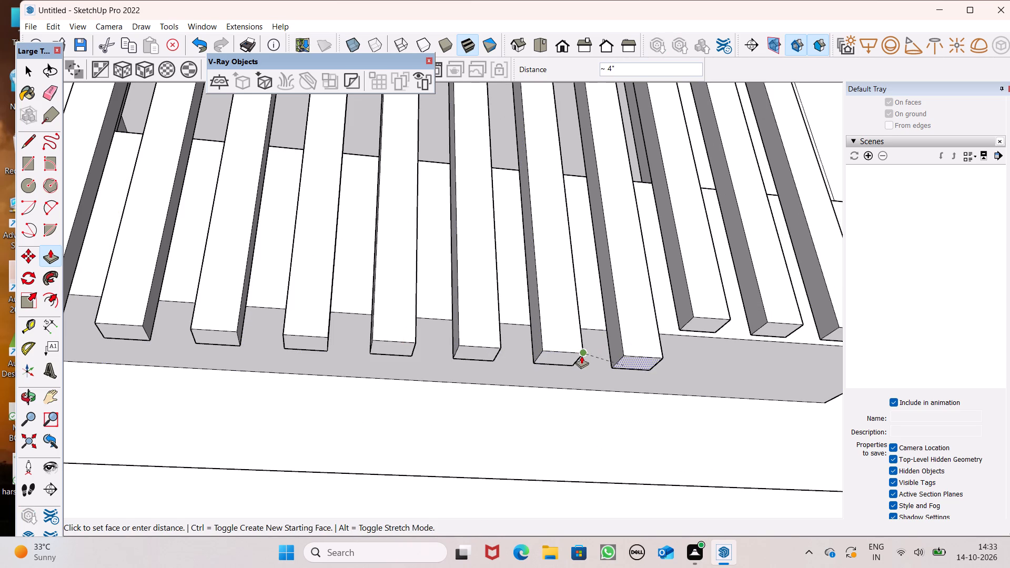
pyautogui.moveTo(581, 356); pyautogui.dragTo(581, 352)
pyautogui.moveTo(699, 326); pyautogui.dragTo(647, 356)
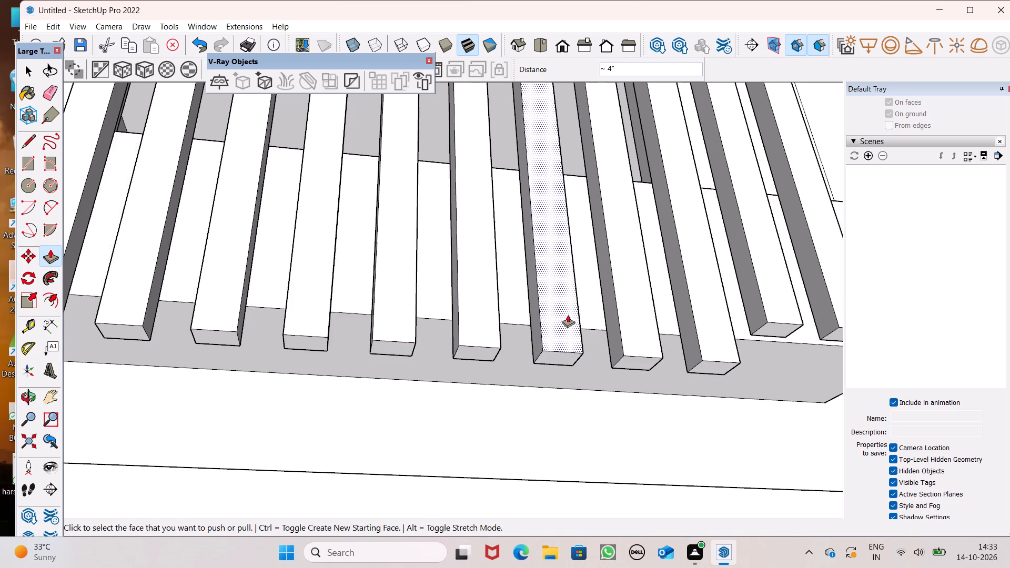
# Lengthen the last two slats of the row about 3 1/16" downward to match their neighbour's lower end.
pyautogui.scroll(-5, 538, 318)
pyautogui.scroll(2, 735, 331)
pyautogui.scroll(-1, 735, 337)
pyautogui.scroll(4, 735, 339)
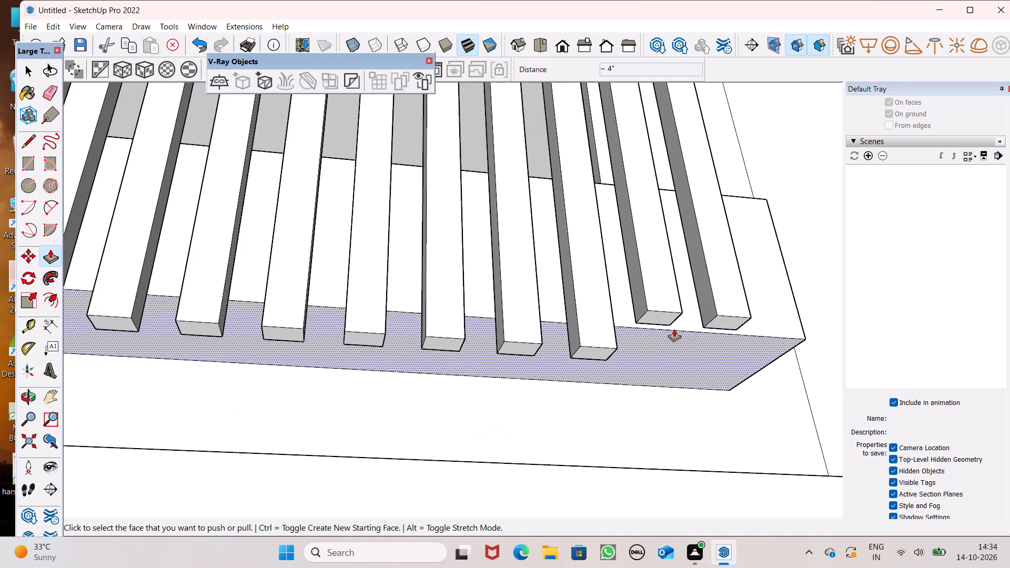
pyautogui.moveTo(653, 310); pyautogui.dragTo(650, 346)
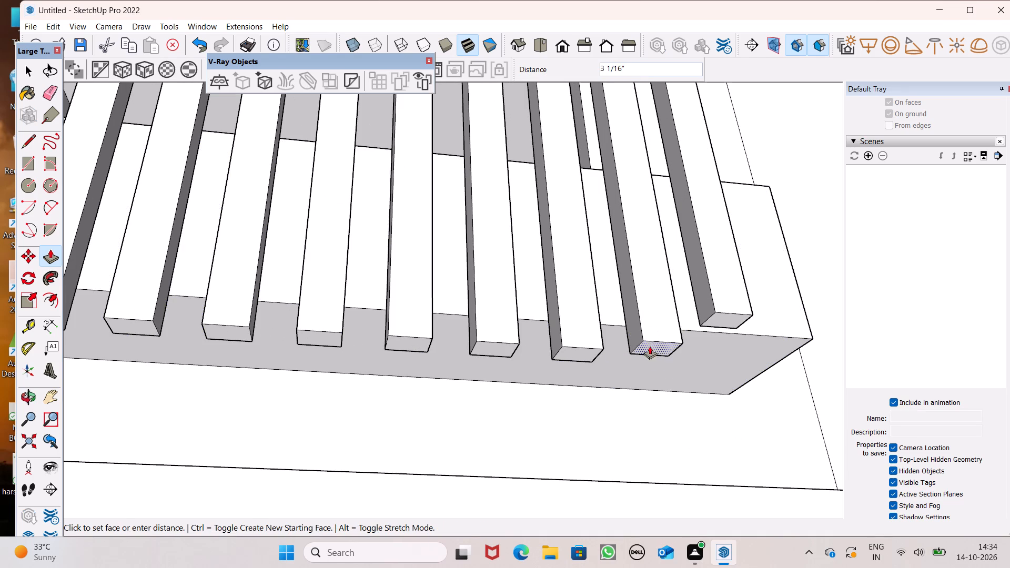
pyautogui.moveTo(650, 346); pyautogui.dragTo(658, 344)
pyautogui.moveTo(718, 319); pyautogui.dragTo(668, 341)
# Shorten the projecting sill block beneath the window by pushing its end face beside the last slat inward about 4 1/8".
pyautogui.scroll(-5, 694, 290)
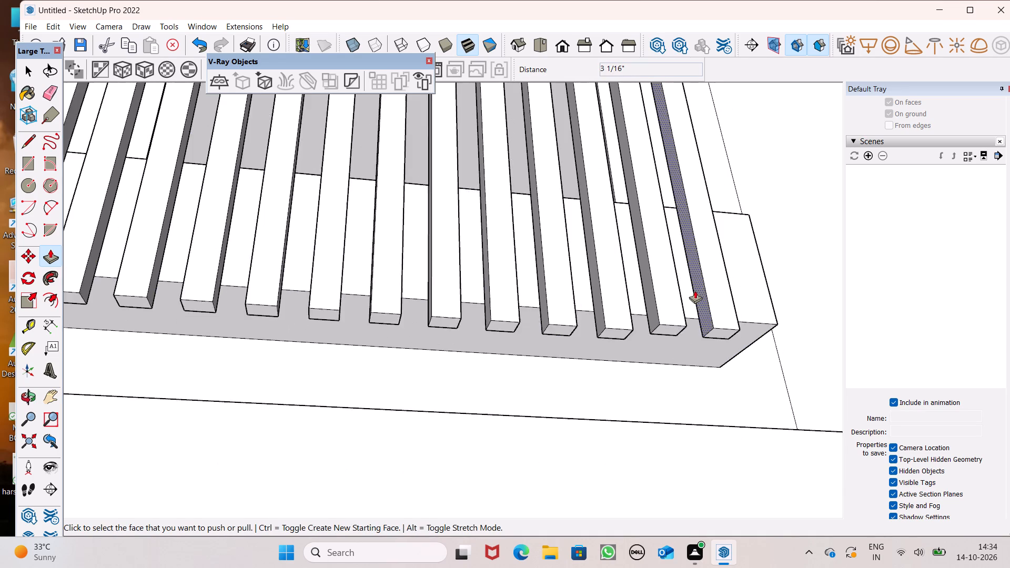
pyautogui.scroll(-2, 749, 281)
pyautogui.scroll(1, 749, 281)
pyautogui.scroll(-11, 722, 232)
pyautogui.moveTo(693, 227); pyautogui.dragTo(702, 260, button='middle')
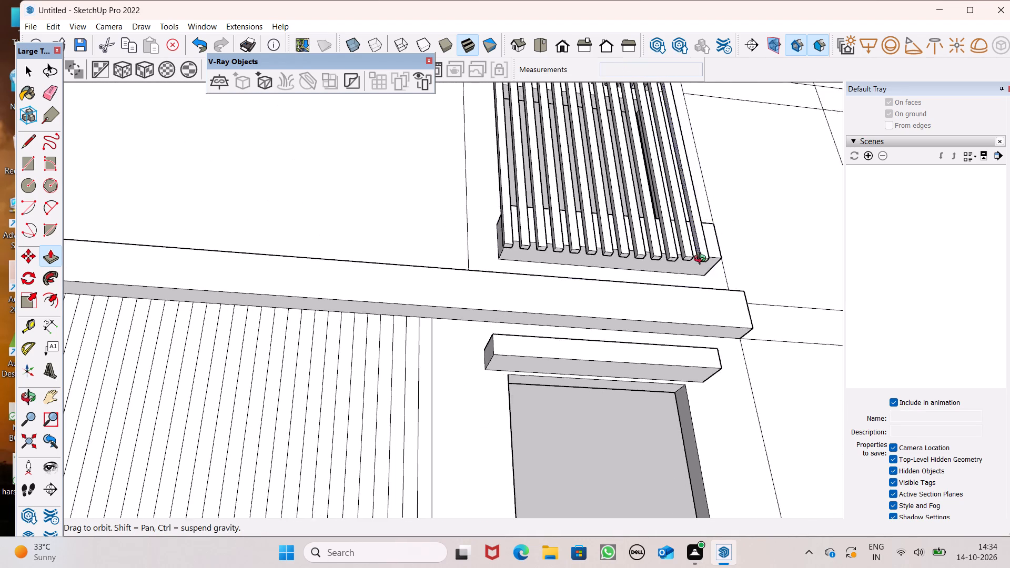
pyautogui.moveTo(702, 260); pyautogui.dragTo(408, 472, button='middle')
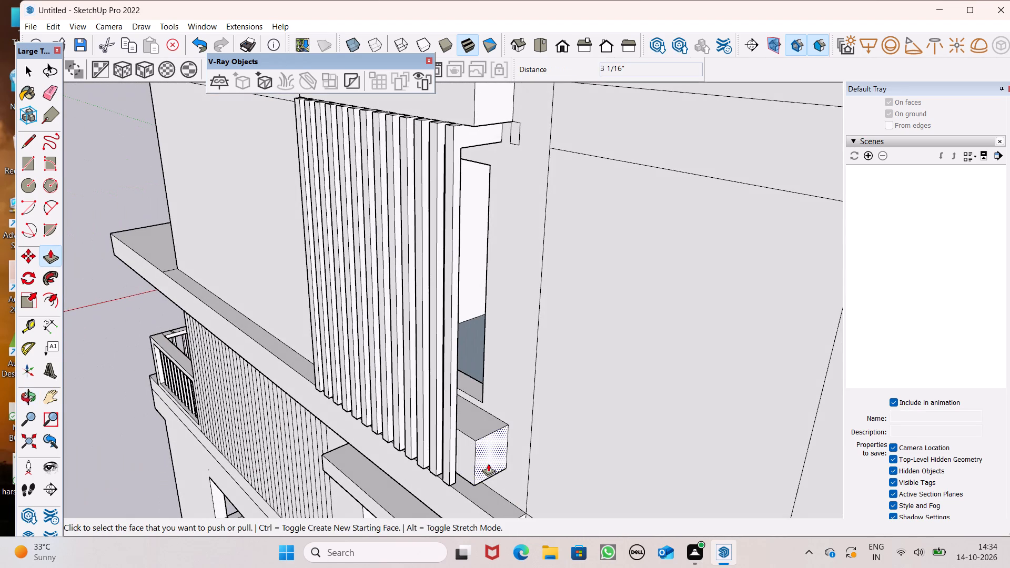
pyautogui.moveTo(489, 463); pyautogui.dragTo(480, 450)
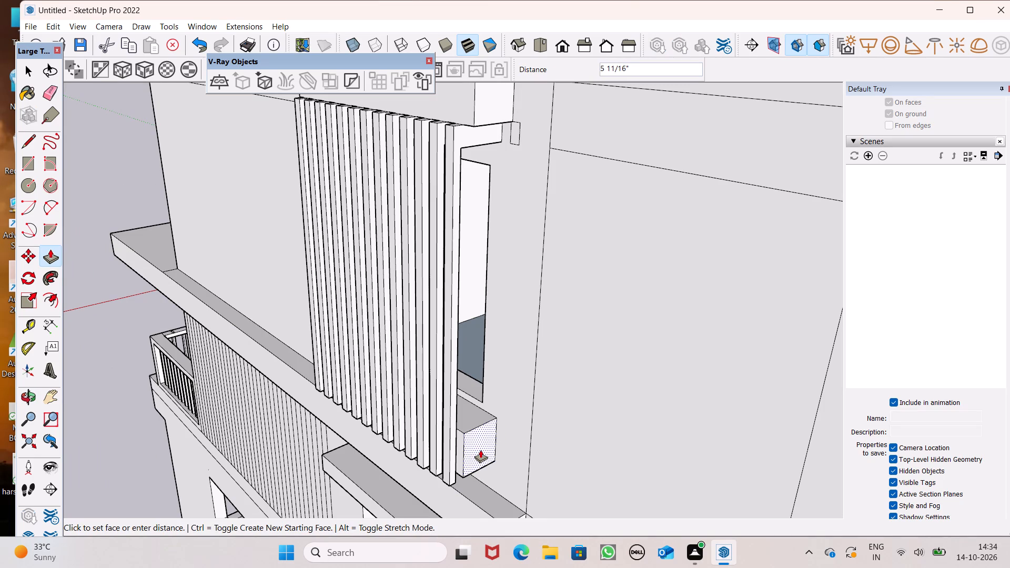
pyautogui.moveTo(480, 450); pyautogui.dragTo(481, 455)
# Extend the opposite end of the sill block, beside the first slat, outward about 4 1/4".
pyautogui.scroll(-2, 487, 408)
pyautogui.middleClick(493, 415)
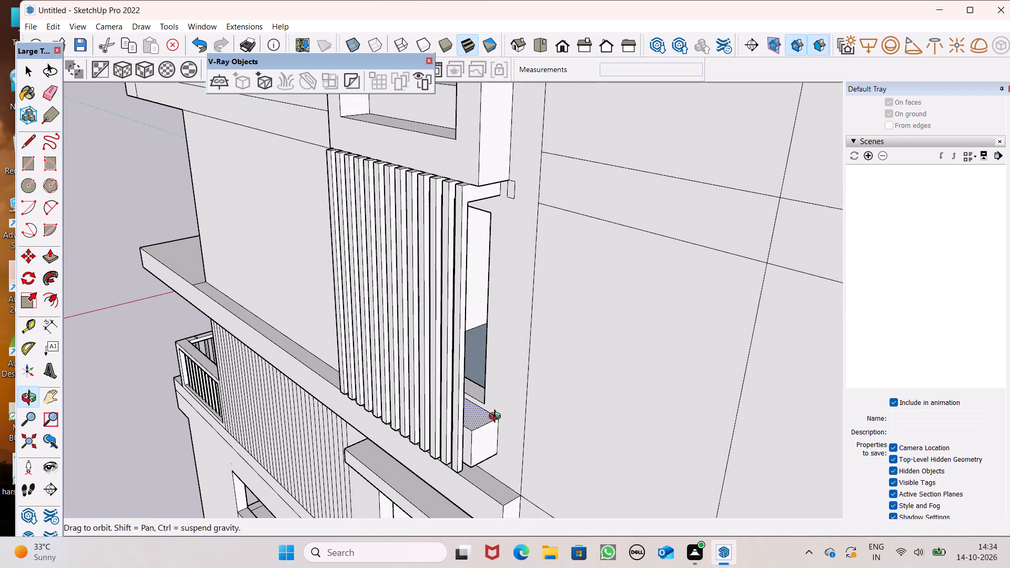
pyautogui.scroll(-6, 477, 324)
pyautogui.moveTo(468, 353); pyautogui.dragTo(705, 338, button='middle')
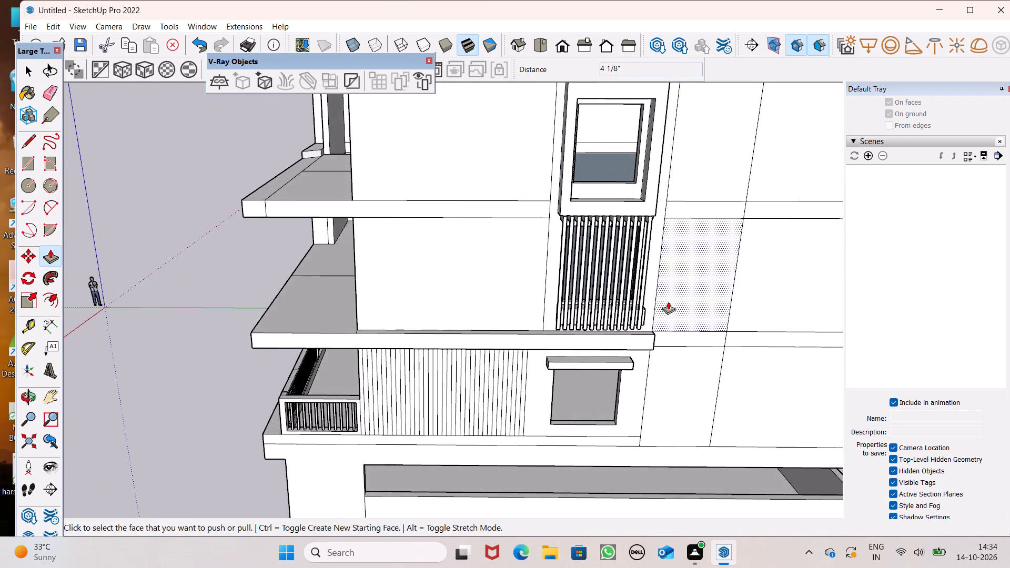
pyautogui.scroll(5, 654, 304)
pyautogui.scroll(-5, 580, 230)
pyautogui.scroll(1, 578, 303)
pyautogui.moveTo(579, 304); pyautogui.dragTo(809, 302, button='middle')
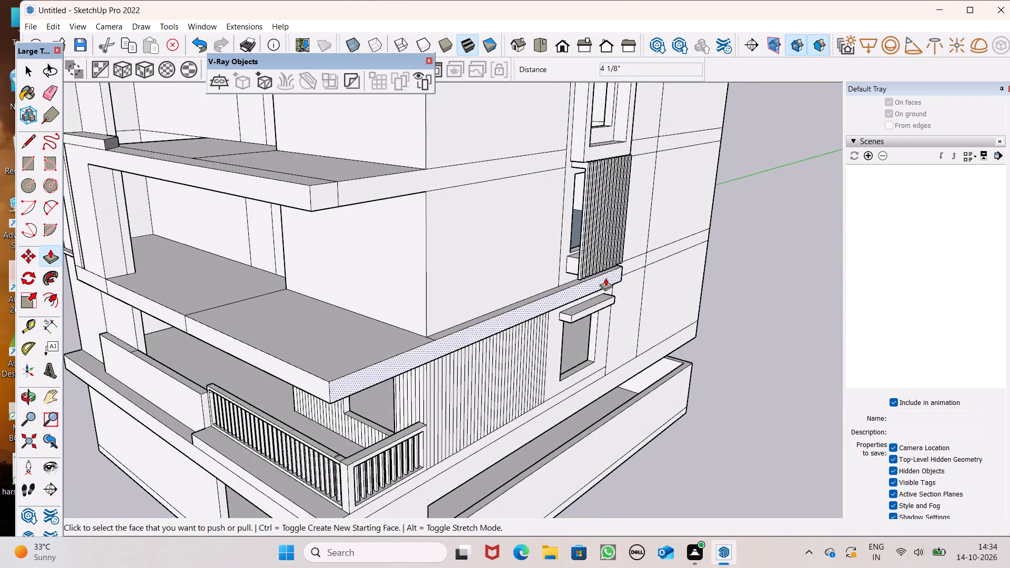
pyautogui.scroll(12, 598, 277)
pyautogui.moveTo(571, 287); pyautogui.dragTo(595, 348, button='middle')
pyautogui.scroll(3, 557, 300)
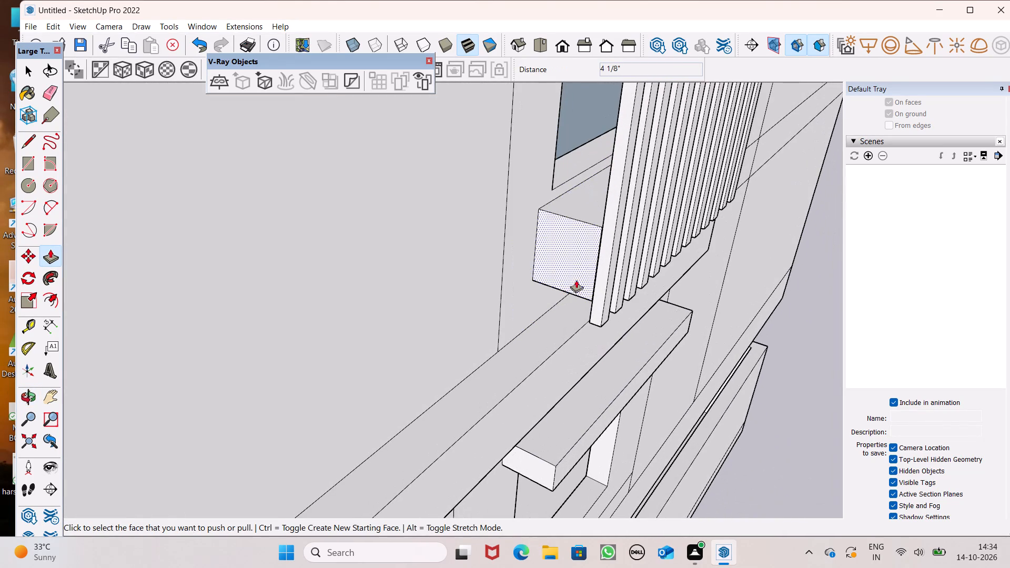
pyautogui.moveTo(584, 275); pyautogui.dragTo(575, 283)
# Pull the lower end faces of the last two slats down about 1 1/16" further, level with the rest of the row.
pyautogui.scroll(-4, 622, 289)
pyautogui.moveTo(672, 308); pyautogui.dragTo(692, 277, button='middle')
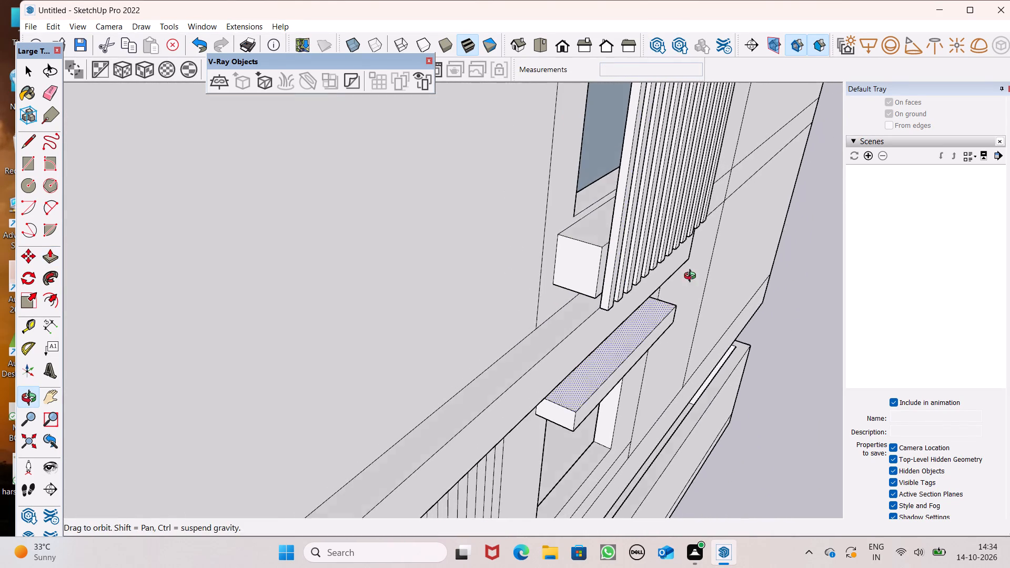
pyautogui.moveTo(692, 277); pyautogui.dragTo(658, 5, button='middle')
pyautogui.scroll(1, 658, 5)
pyautogui.moveTo(657, 85); pyautogui.dragTo(775, 154, button='middle')
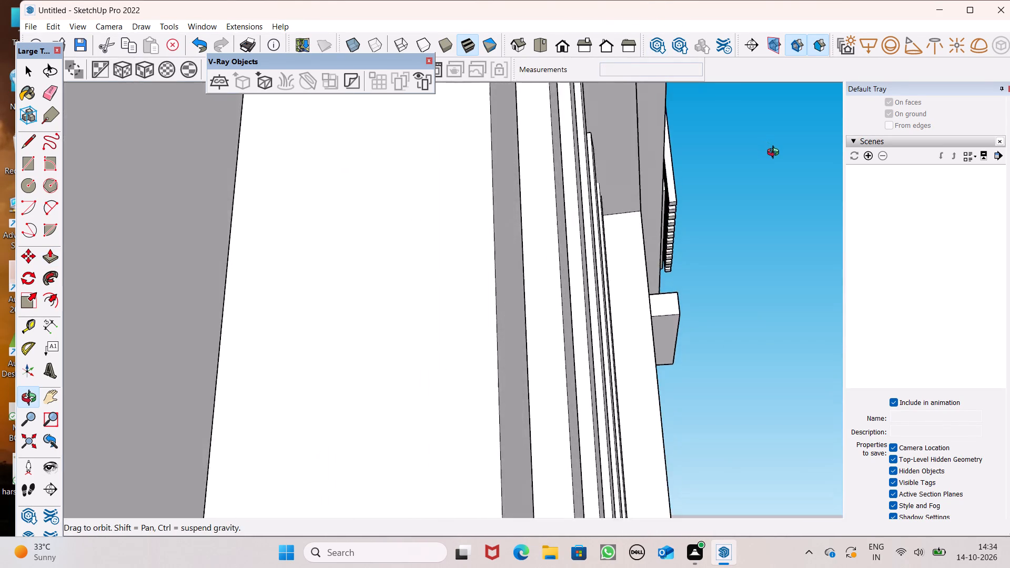
pyautogui.moveTo(775, 154); pyautogui.dragTo(497, 248, button='middle')
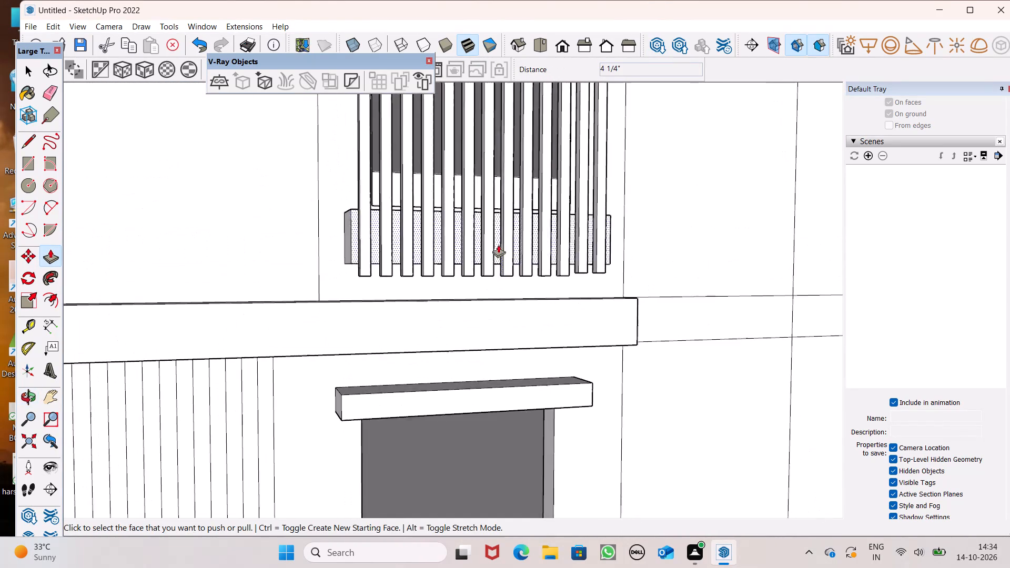
pyautogui.scroll(-3, 546, 224)
pyautogui.moveTo(644, 250); pyautogui.dragTo(215, 252, button='middle')
pyautogui.scroll(1, 212, 256)
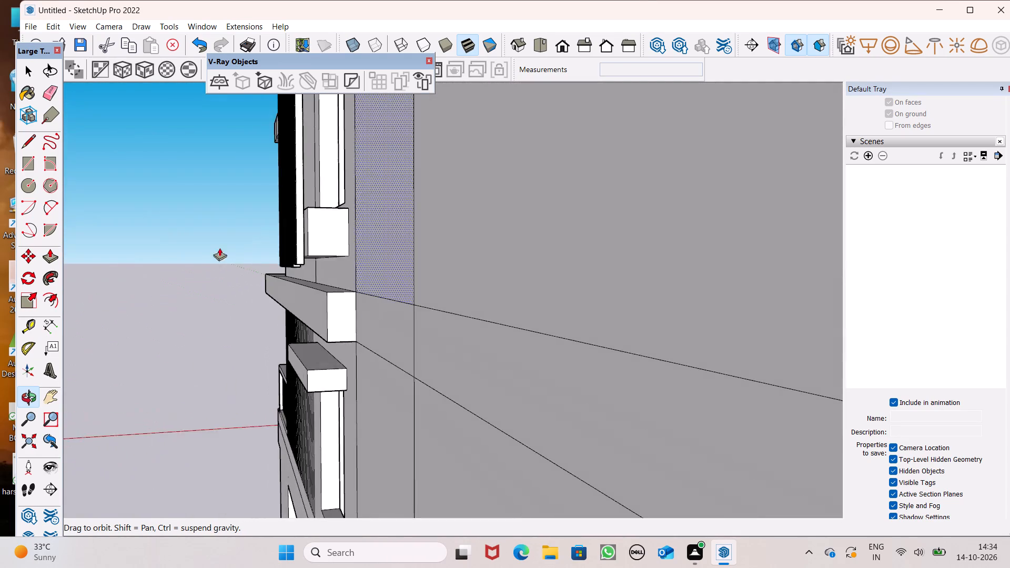
pyautogui.scroll(7, 219, 248)
pyautogui.scroll(1, 311, 282)
pyautogui.moveTo(318, 282); pyautogui.dragTo(451, 282, button='middle')
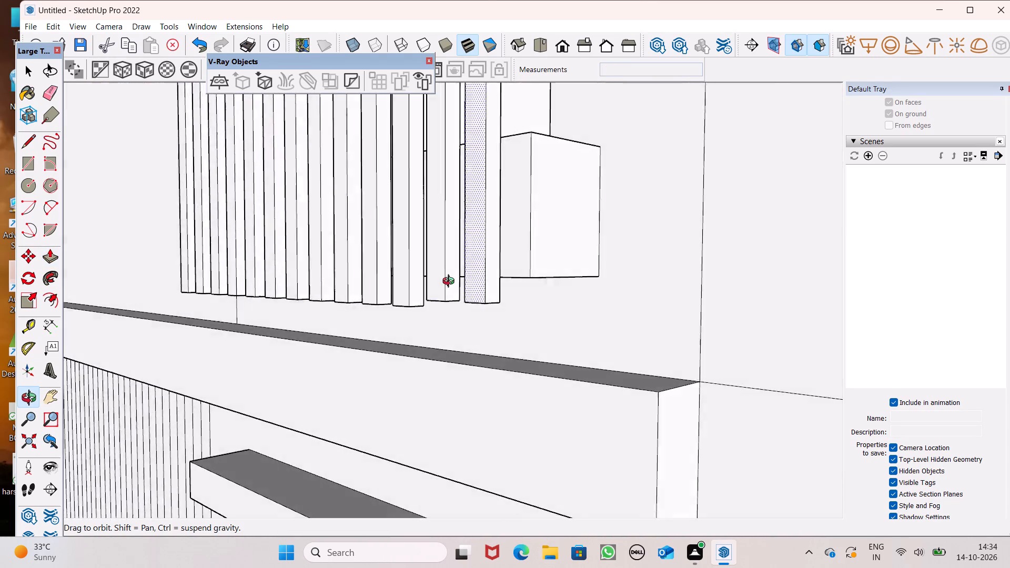
pyautogui.moveTo(451, 282); pyautogui.dragTo(567, 270, button='middle')
pyautogui.scroll(7, 556, 286)
pyautogui.moveTo(549, 298); pyautogui.dragTo(518, 253, button='middle')
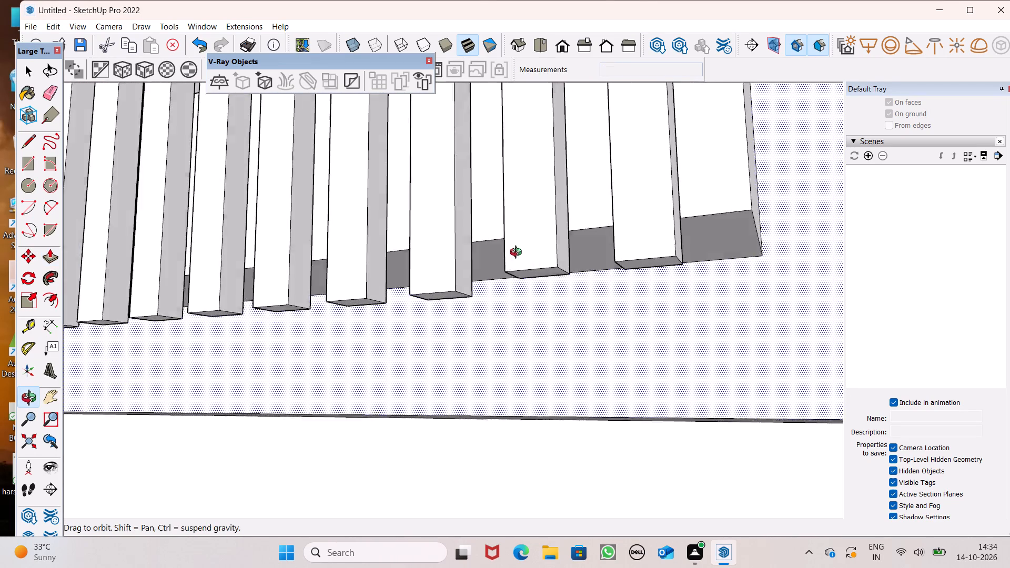
pyautogui.moveTo(518, 253); pyautogui.dragTo(490, 236, button='middle')
pyautogui.moveTo(512, 261); pyautogui.dragTo(441, 280)
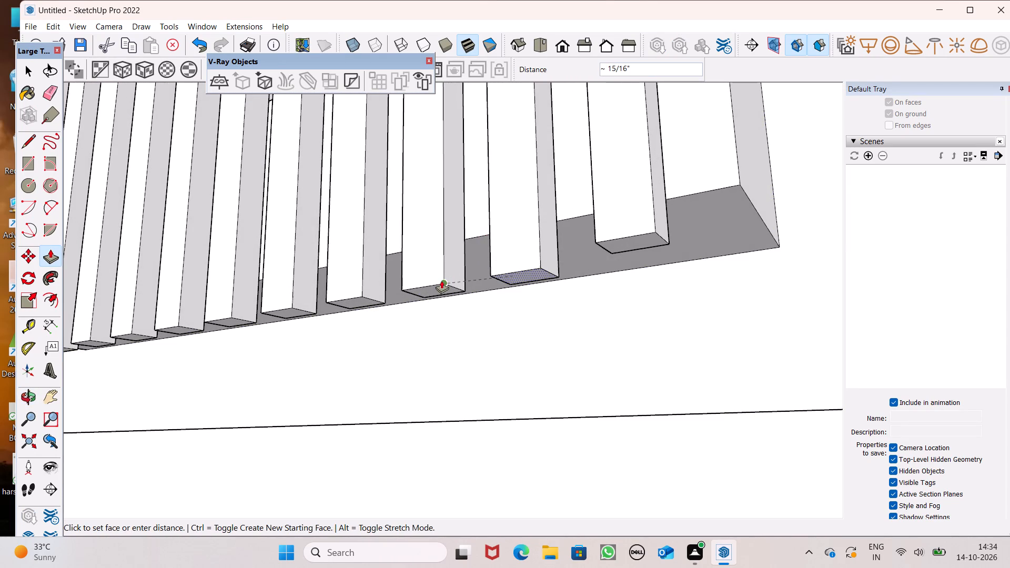
pyautogui.moveTo(441, 280); pyautogui.dragTo(455, 278)
pyautogui.moveTo(619, 243); pyautogui.dragTo(539, 269)
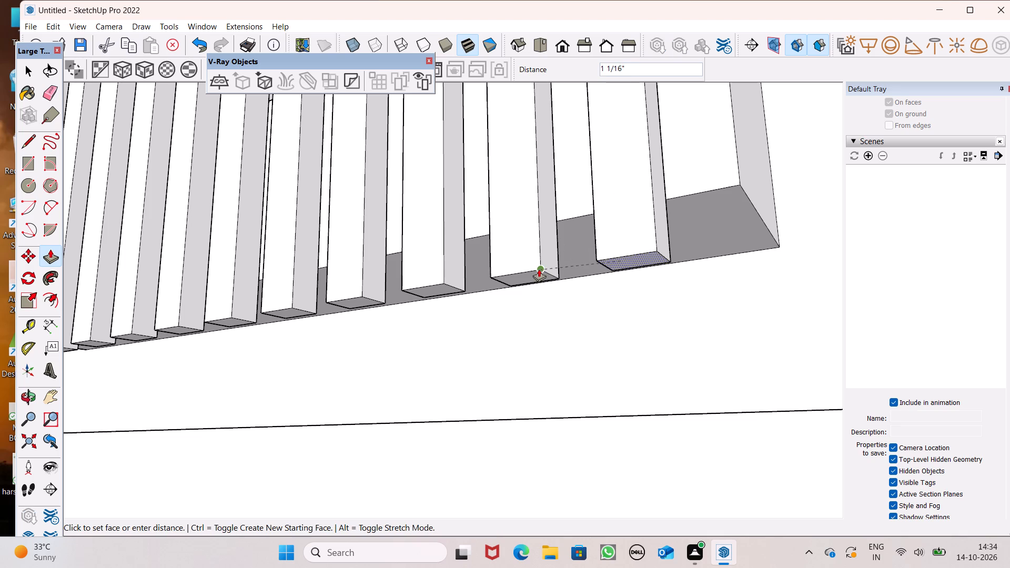
pyautogui.moveTo(539, 269); pyautogui.dragTo(538, 265)
# Draw a horizontal line about 7' 1 1/8" long across the backs of the slats, just below the sill block's underside.
pyautogui.scroll(-7, 624, 230)
pyautogui.moveTo(666, 295); pyautogui.dragTo(432, 329, button='middle')
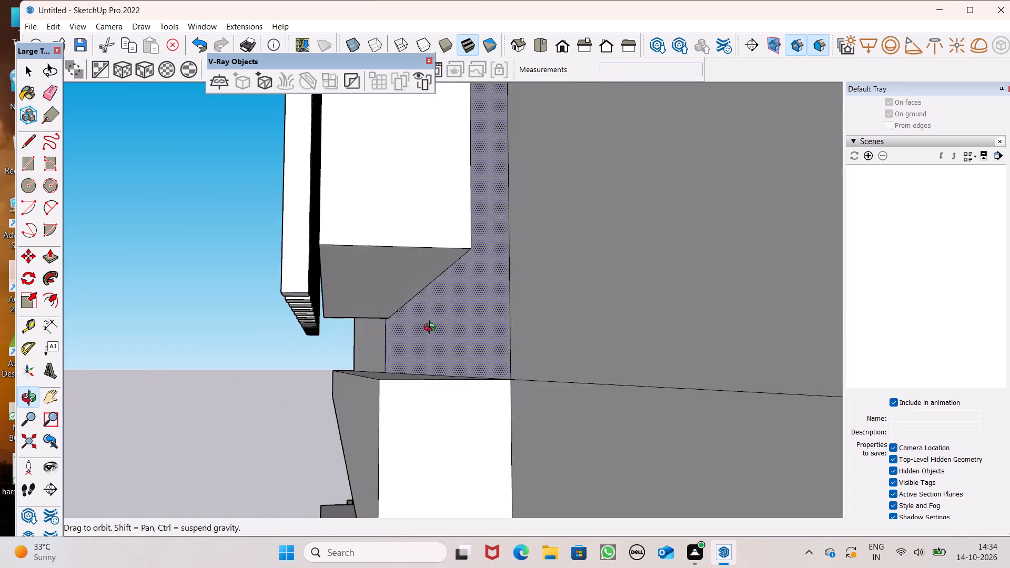
pyautogui.moveTo(432, 329); pyautogui.dragTo(420, 330, button='middle')
pyautogui.scroll(5, 383, 303)
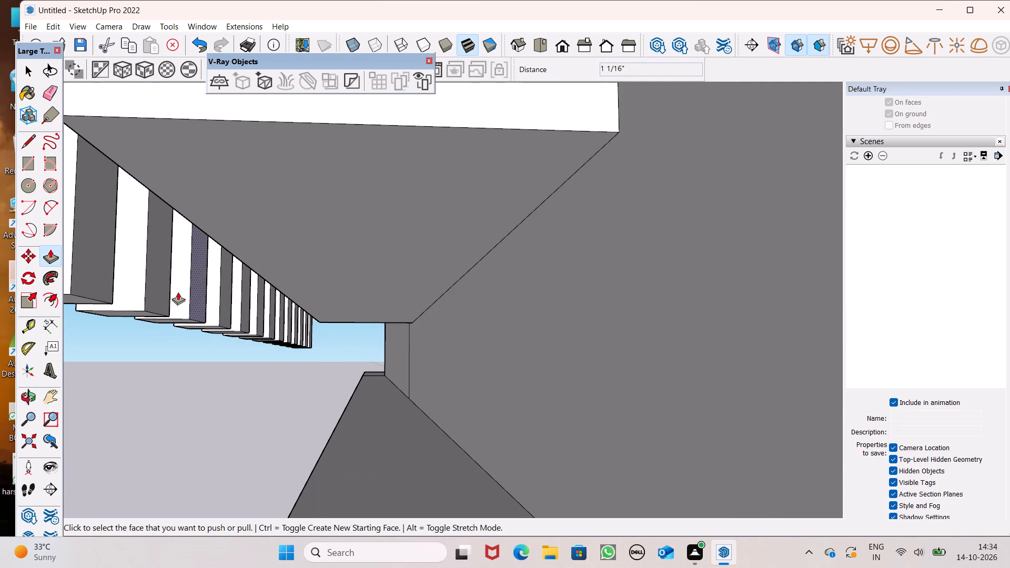
pyautogui.click(29, 146)
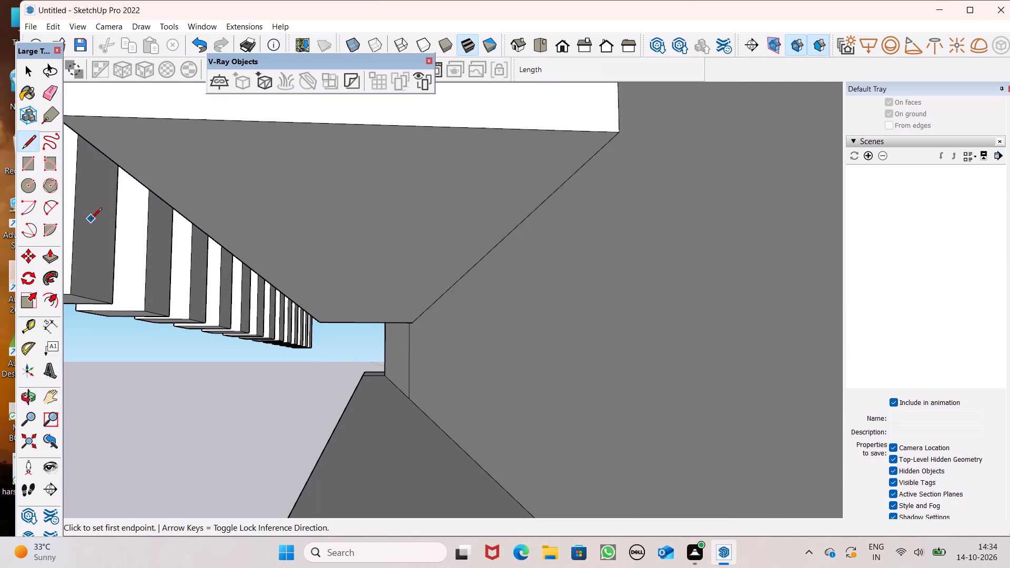
pyautogui.click(75, 193)
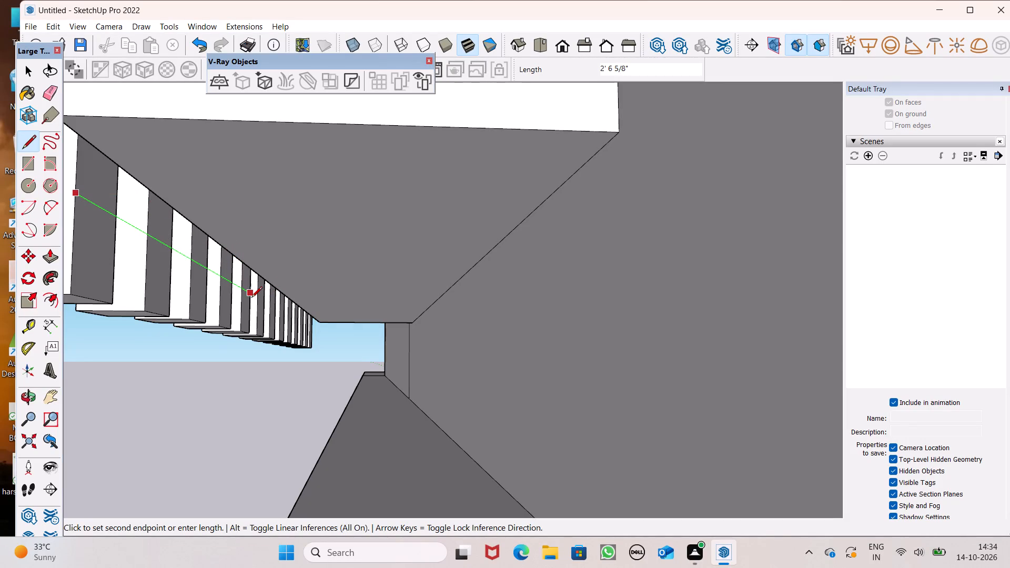
pyautogui.moveTo(262, 300); pyautogui.dragTo(235, 319, button='middle')
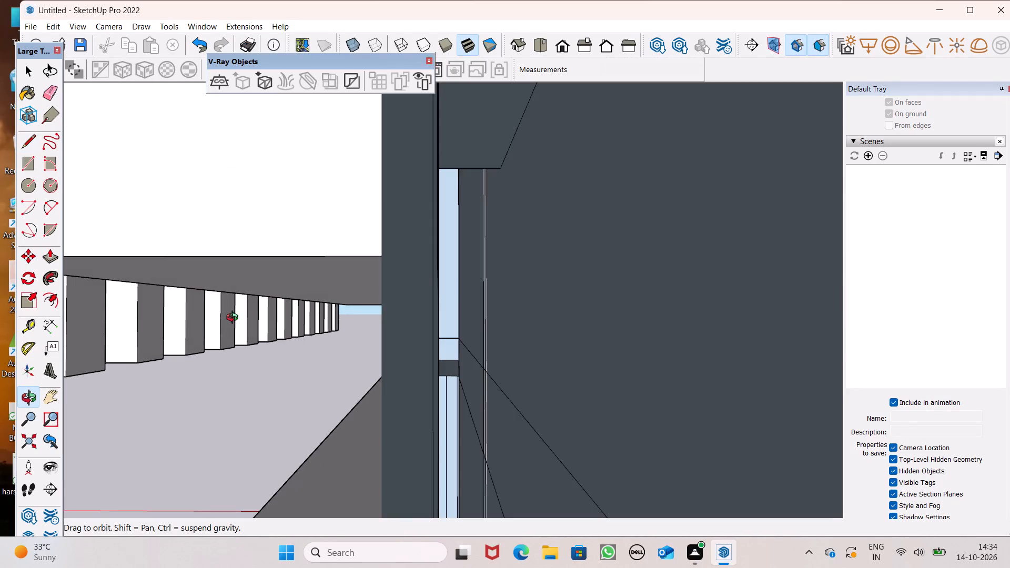
pyautogui.moveTo(235, 319); pyautogui.dragTo(236, 319, button='middle')
pyautogui.scroll(7, 247, 316)
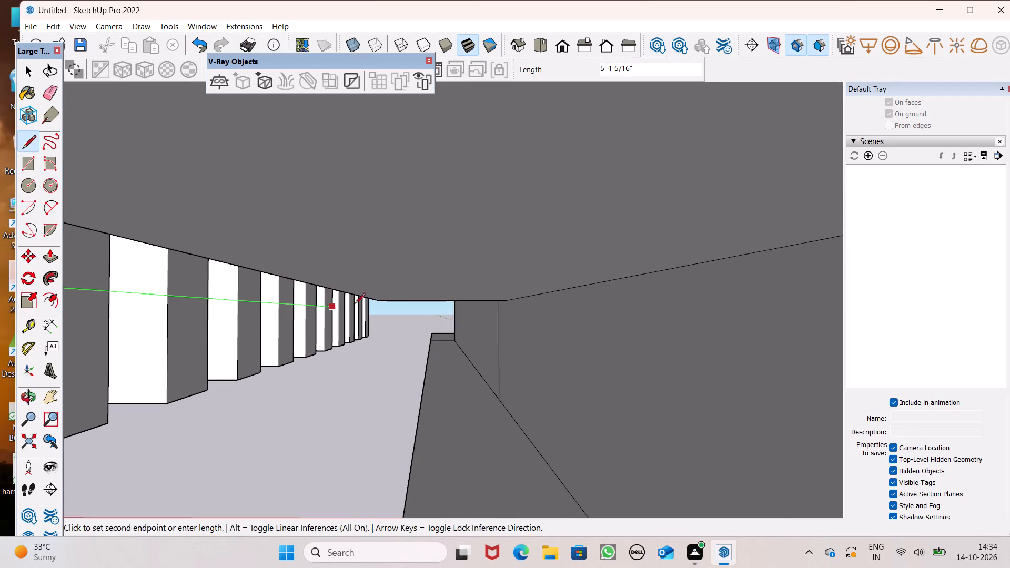
pyautogui.click(372, 309)
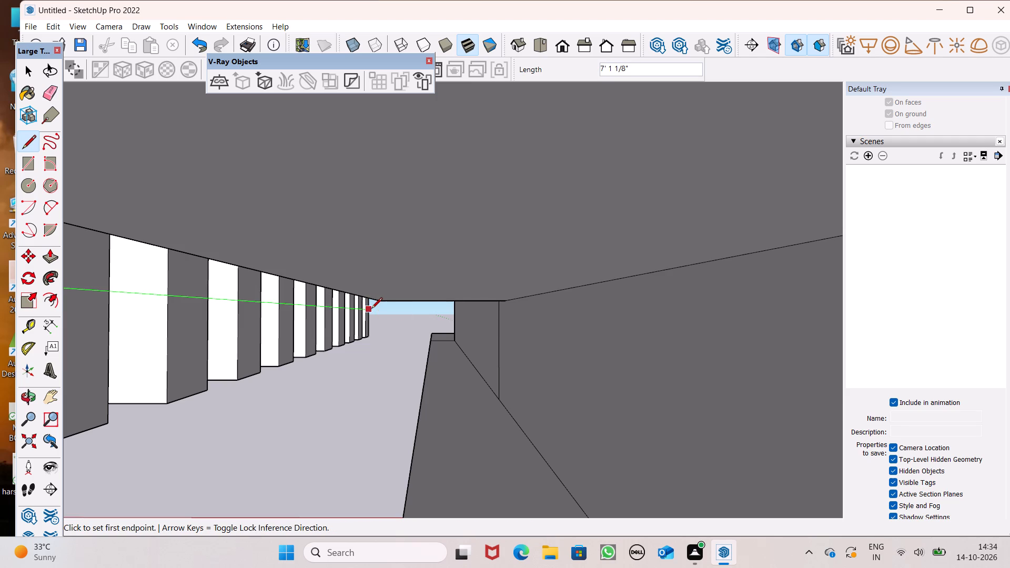
# Examine the new line along the slats' backs and the space beneath the sill block.
pyautogui.scroll(-1, 401, 340)
pyautogui.moveTo(438, 380); pyautogui.dragTo(664, 406, button='middle')
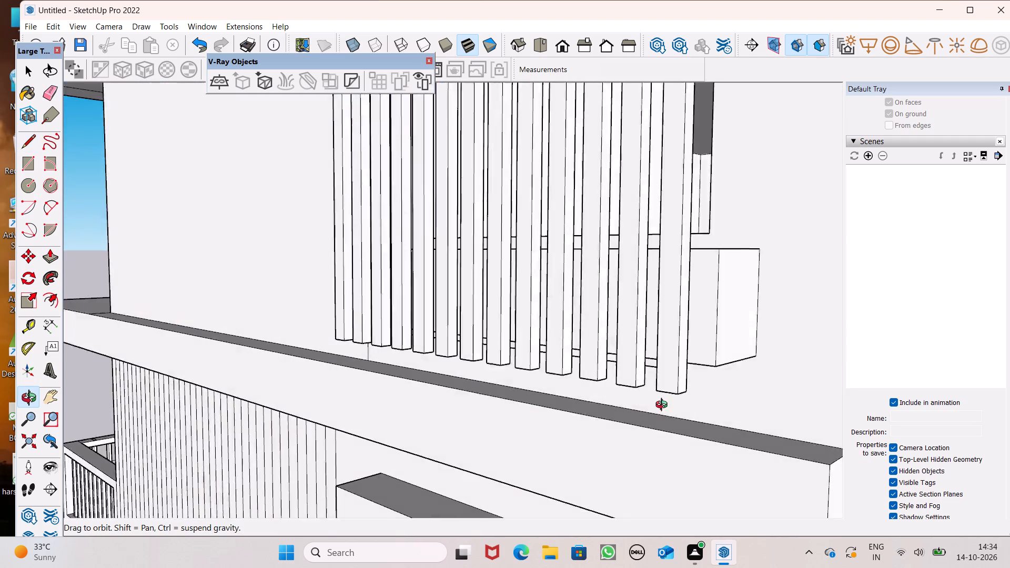
pyautogui.moveTo(664, 406); pyautogui.dragTo(582, 371, button='middle')
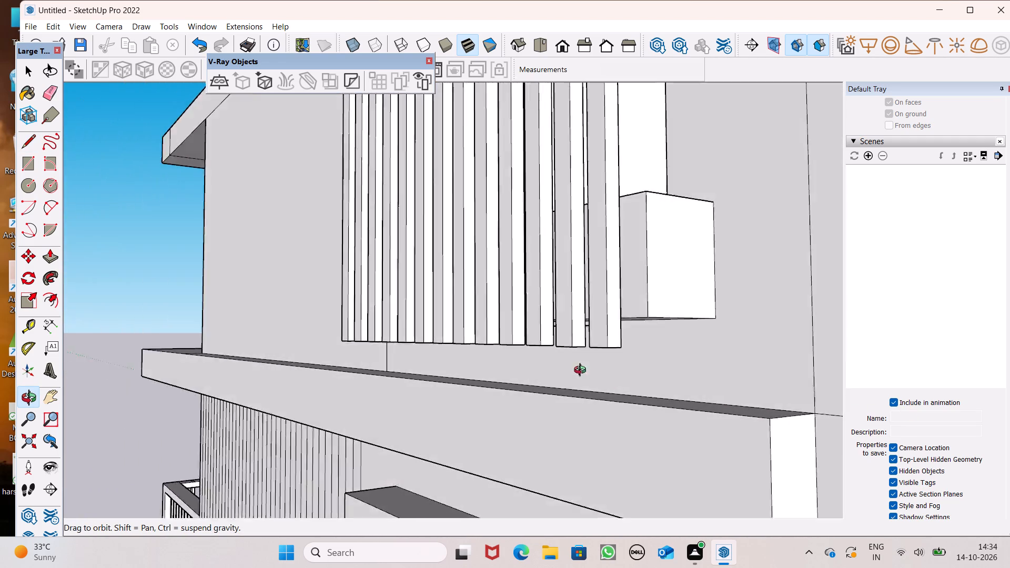
pyautogui.moveTo(582, 371); pyautogui.dragTo(453, 343, button='middle')
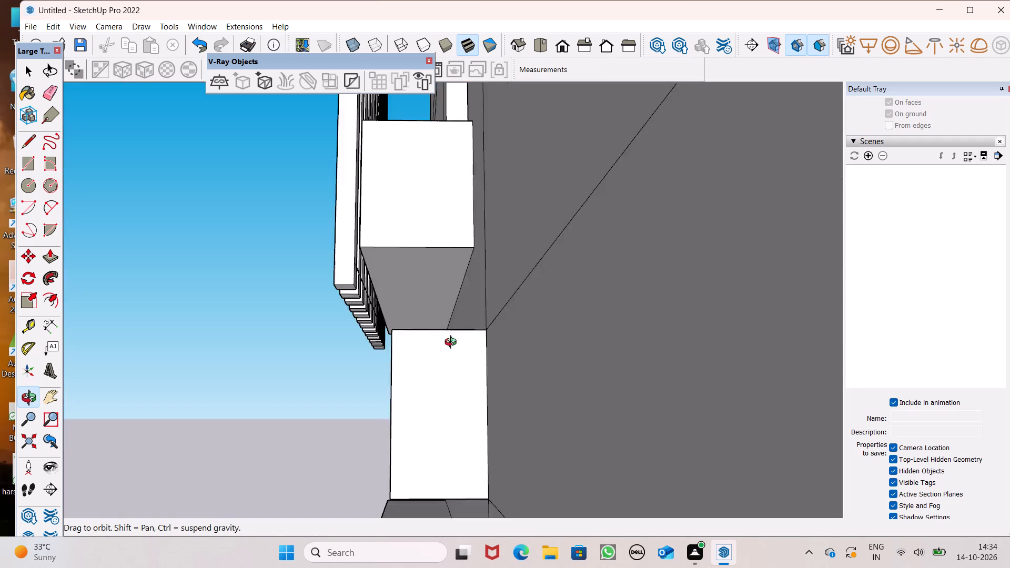
pyautogui.moveTo(453, 343); pyautogui.dragTo(457, 354, button='middle')
pyautogui.scroll(4, 431, 337)
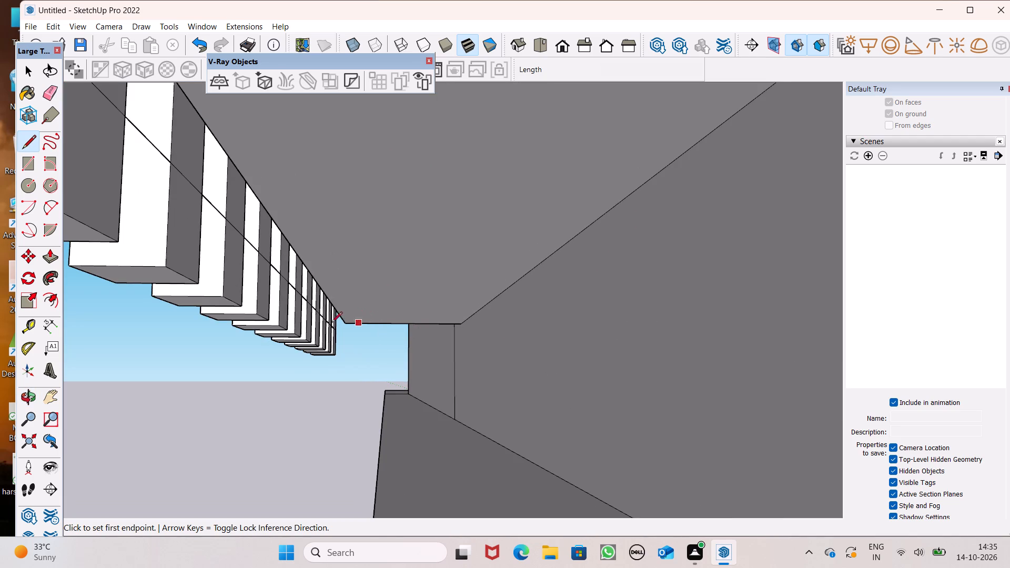
pyautogui.press('space')
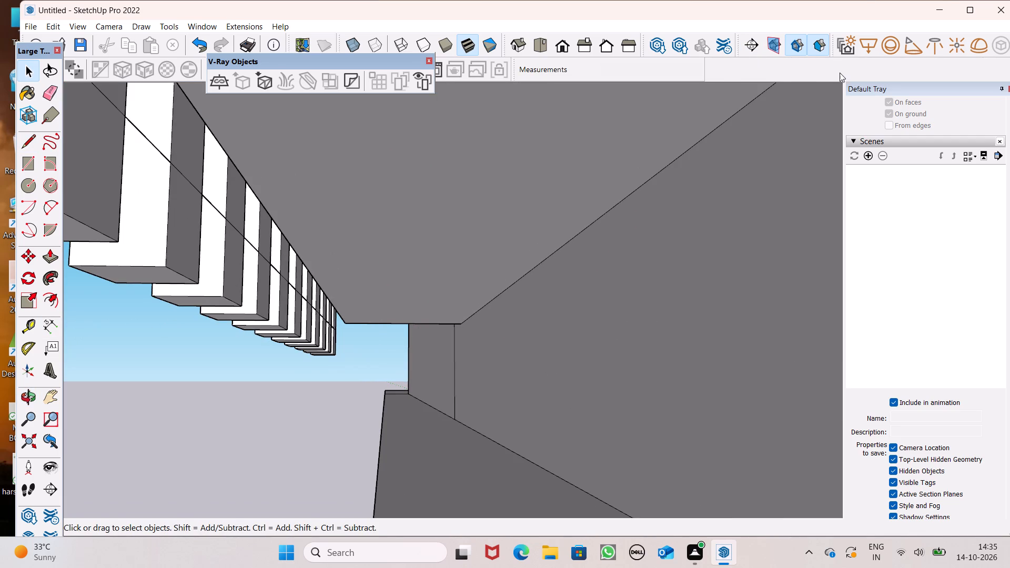
pyautogui.scroll(-1, 998, 120)
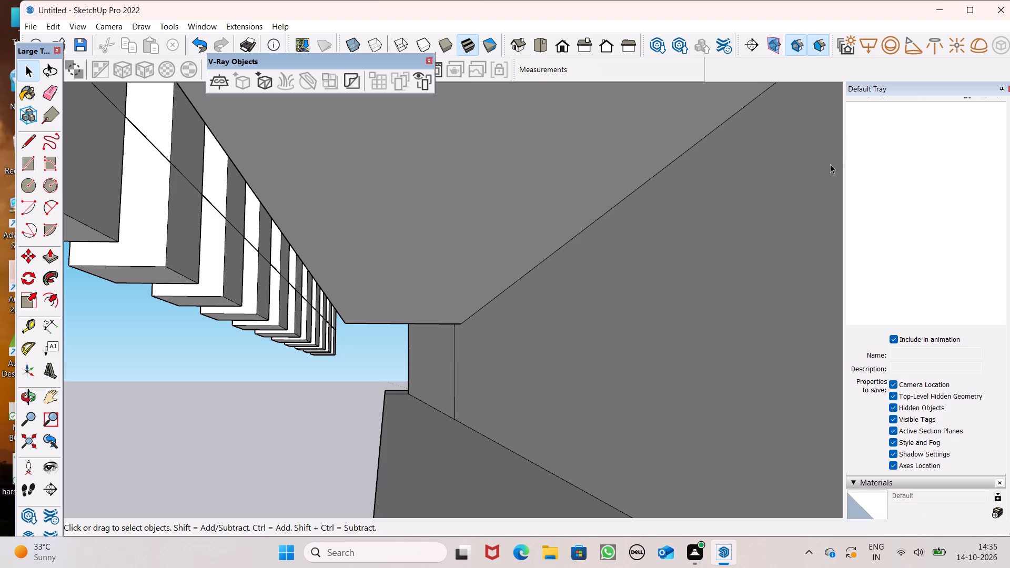
pyautogui.scroll(-1, 830, 166)
pyautogui.scroll(-2, 886, 170)
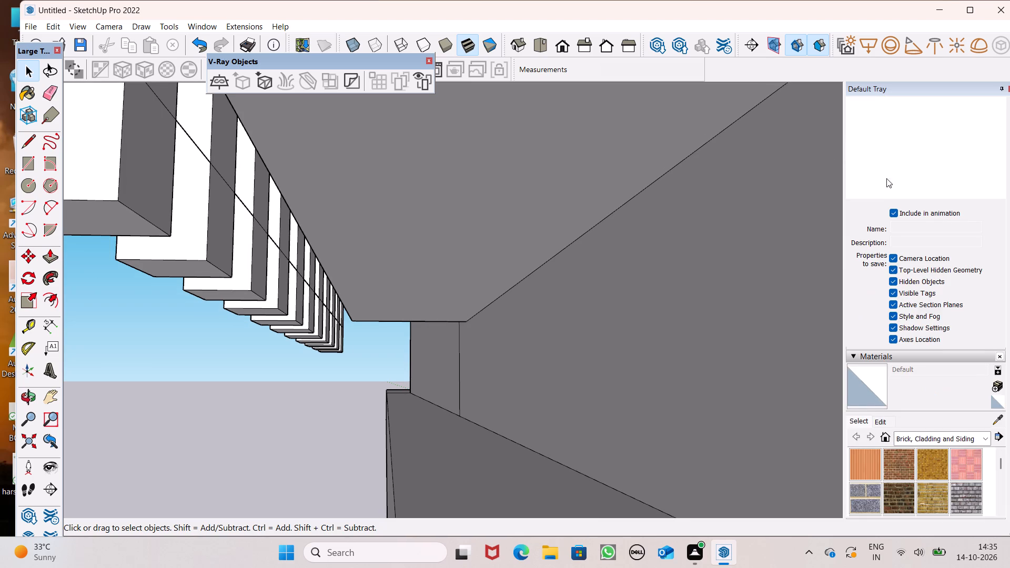
pyautogui.scroll(-3, 890, 184)
pyautogui.scroll(-3, 527, 192)
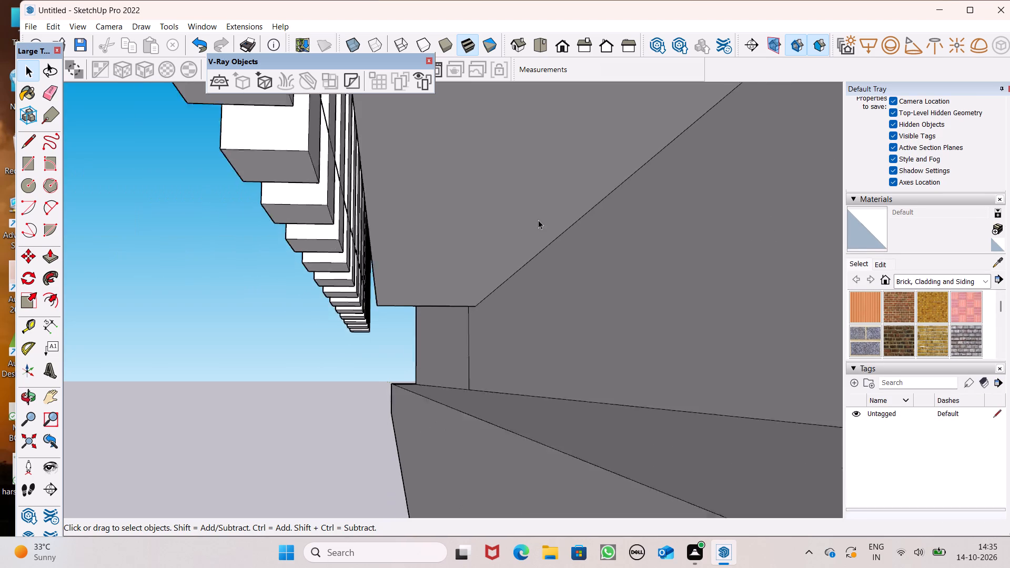
pyautogui.scroll(-5, 538, 220)
pyautogui.moveTo(554, 273); pyautogui.dragTo(554, 289, button='middle')
pyautogui.scroll(-2, 554, 288)
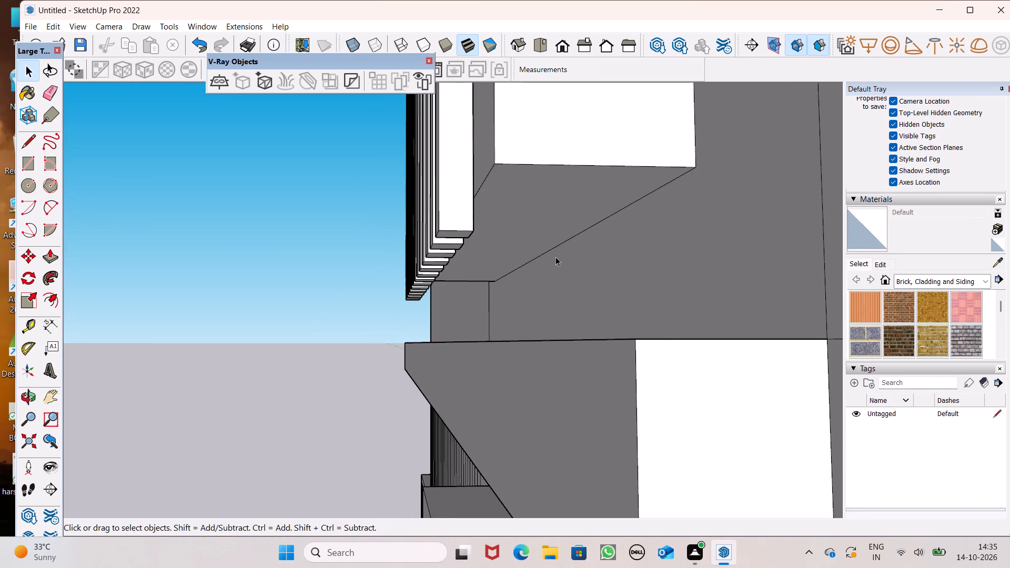
pyautogui.scroll(-1, 556, 238)
pyautogui.moveTo(557, 258); pyautogui.dragTo(540, 268, button='middle')
pyautogui.middleClick(540, 268)
pyautogui.middleClick(540, 268)
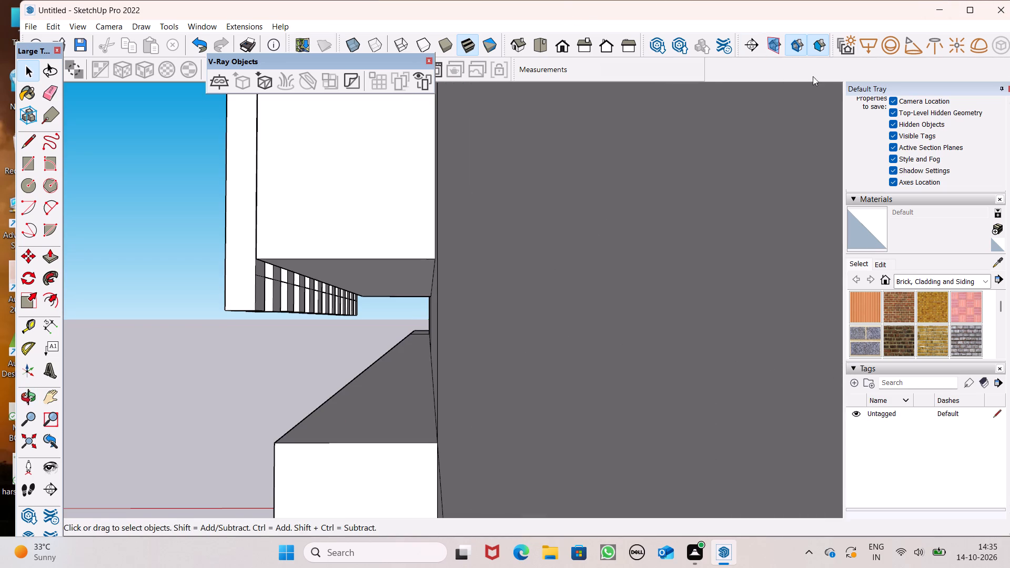
pyautogui.scroll(-1, 251, 242)
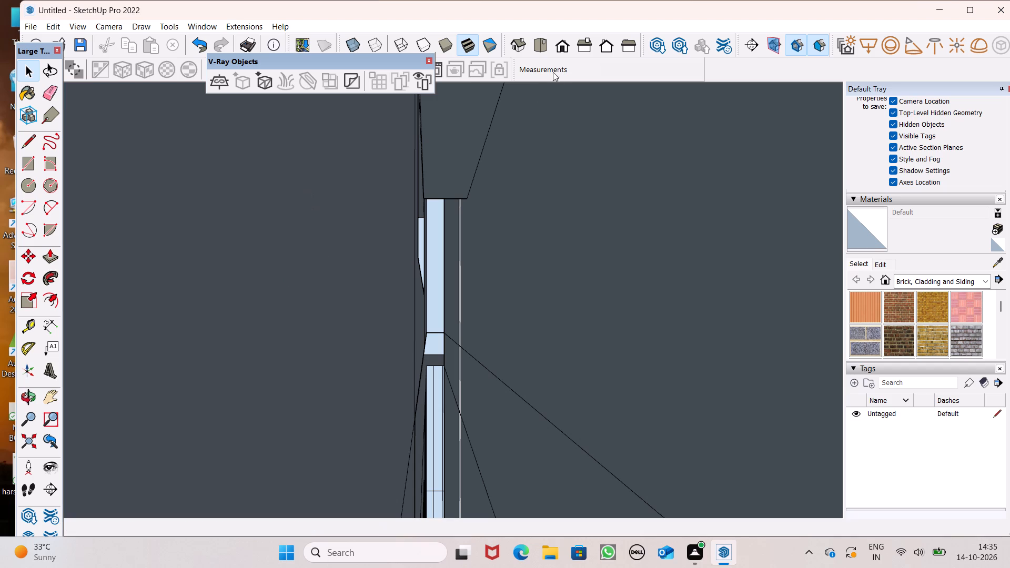
# Review the whole house from the front and sides, and inspect the end of the sill block beside the slats.
pyautogui.click(561, 44)
pyautogui.scroll(-5, 549, 204)
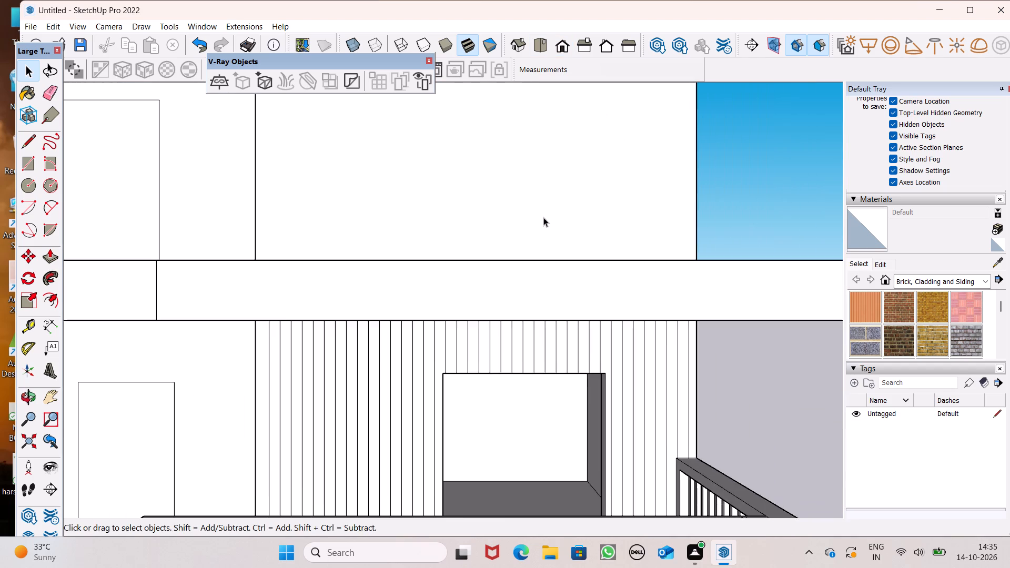
pyautogui.scroll(-5, 543, 217)
pyautogui.scroll(-7, 643, 181)
pyautogui.scroll(-8, 635, 255)
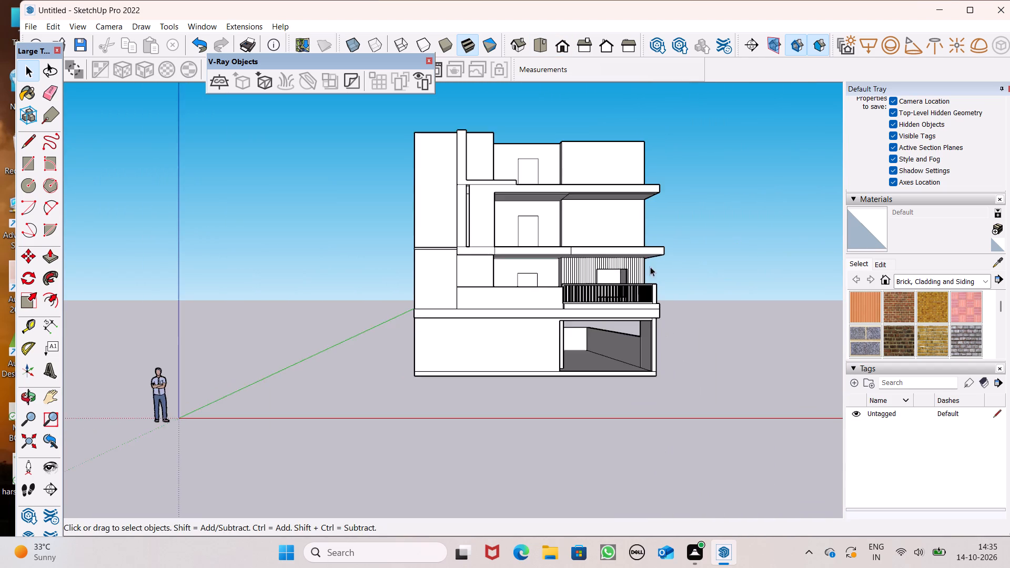
pyautogui.scroll(-3, 672, 266)
pyautogui.scroll(1, 673, 266)
pyautogui.scroll(-1, 673, 266)
pyautogui.moveTo(681, 270); pyautogui.dragTo(247, 302, button='middle')
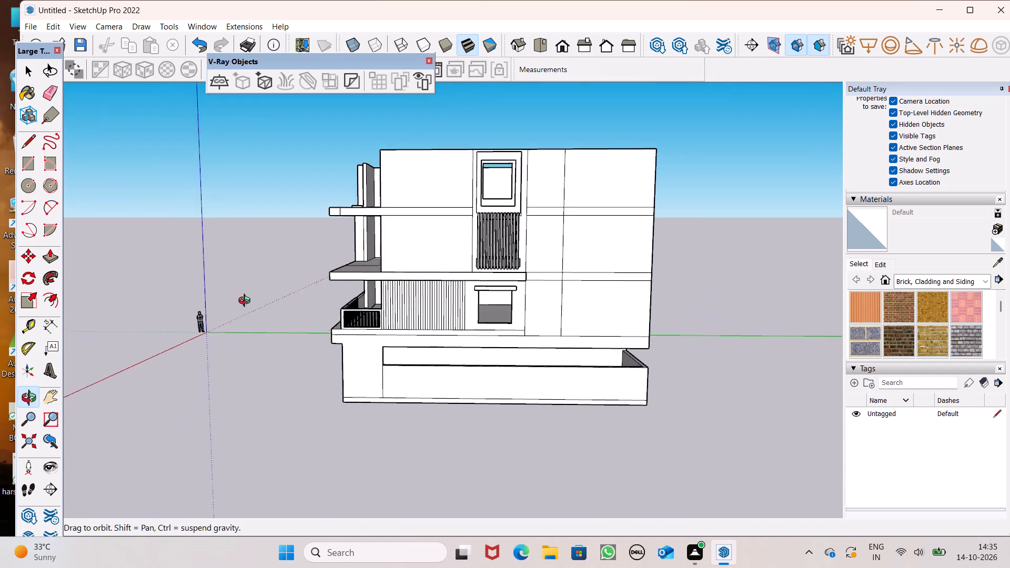
pyautogui.moveTo(247, 302); pyautogui.dragTo(8, 288, button='middle')
pyautogui.scroll(1, 2, 294)
pyautogui.scroll(1, 169, 261)
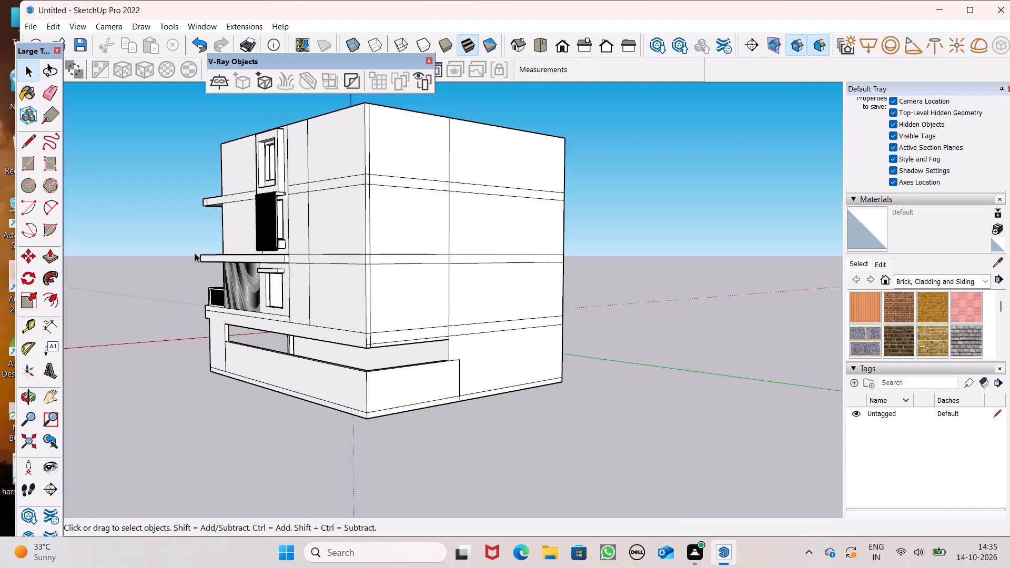
pyautogui.scroll(5, 195, 253)
pyautogui.moveTo(314, 235); pyautogui.dragTo(201, 250, button='middle')
pyautogui.scroll(8, 224, 248)
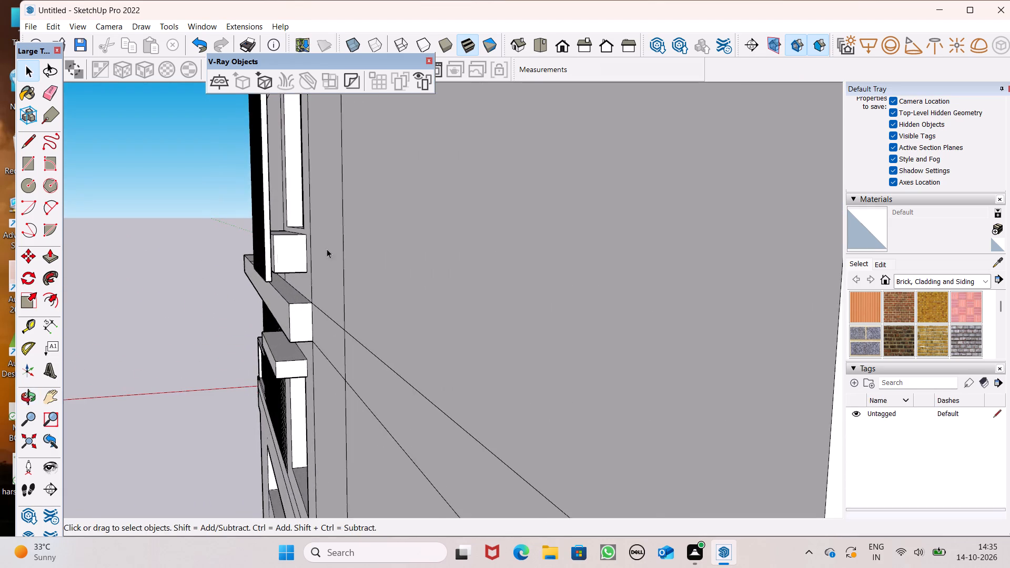
pyautogui.scroll(6, 327, 249)
pyautogui.moveTo(356, 246); pyautogui.dragTo(354, 238, button='middle')
pyautogui.moveTo(267, 258); pyautogui.dragTo(264, 266, button='middle')
pyautogui.scroll(1, 264, 268)
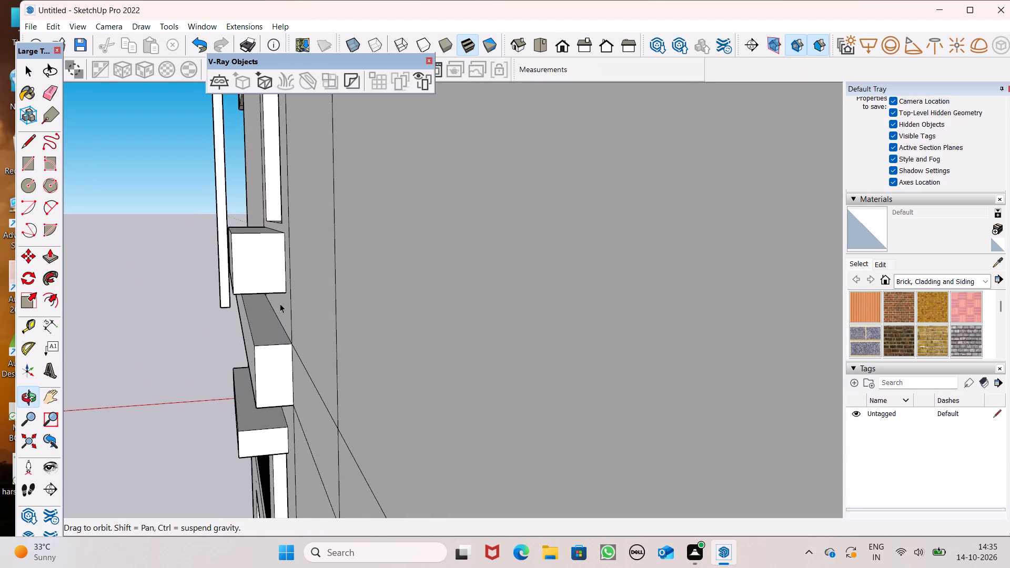
pyautogui.scroll(-2, 240, 292)
pyautogui.moveTo(233, 278); pyautogui.dragTo(233, 284, button='middle')
pyautogui.scroll(1, 233, 284)
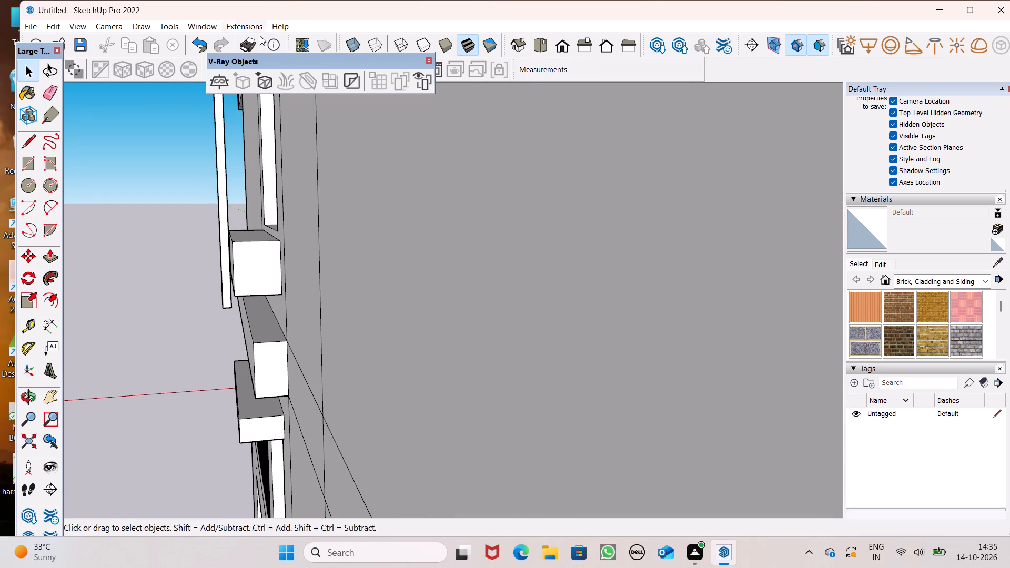
pyautogui.scroll(-1, 219, 316)
pyautogui.scroll(7, 236, 320)
pyautogui.moveTo(233, 280); pyautogui.dragTo(118, 173, button='middle')
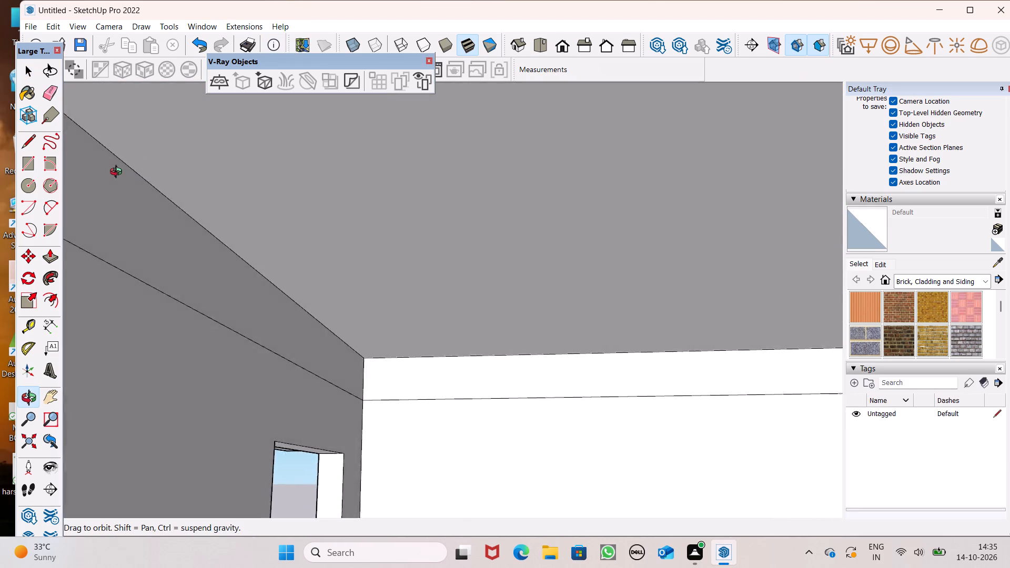
pyautogui.moveTo(118, 173); pyautogui.dragTo(227, 268, button='middle')
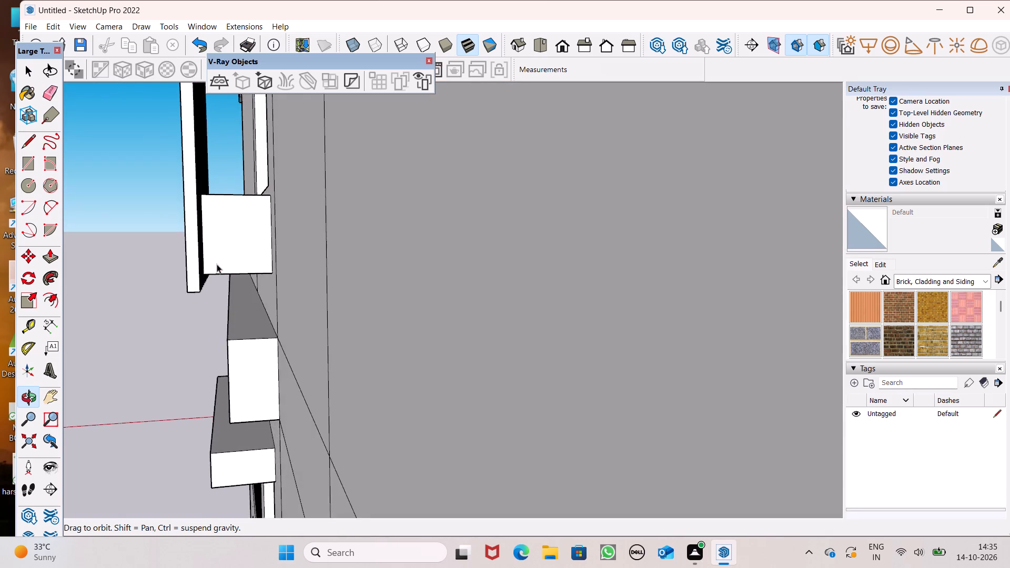
# Erase the line segments spanning the first four gaps between the slats, below the sill block.
pyautogui.scroll(14, 207, 266)
pyautogui.moveTo(199, 276); pyautogui.dragTo(136, 247, button='middle')
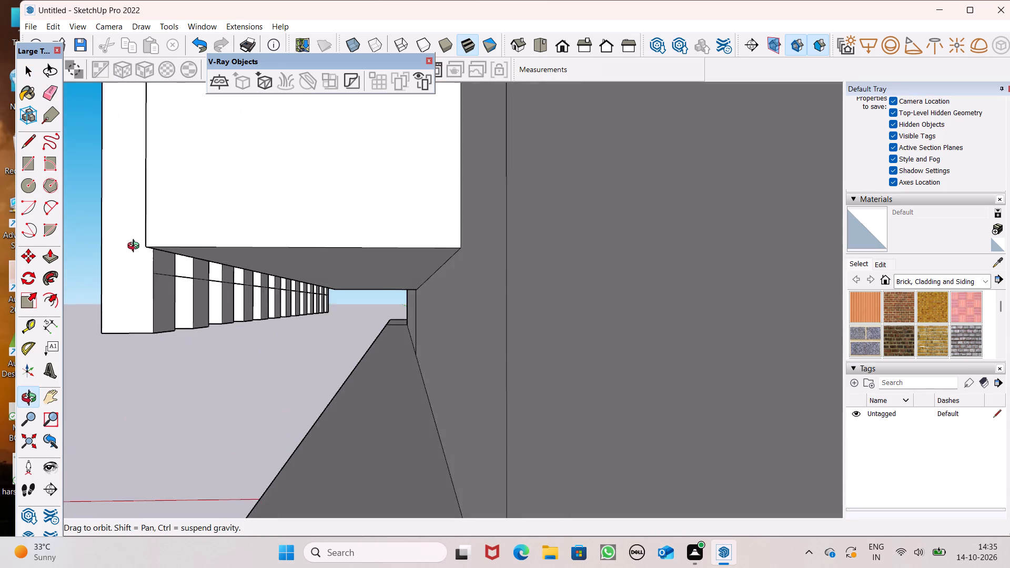
pyautogui.moveTo(136, 247); pyautogui.dragTo(153, 266, button='middle')
pyautogui.scroll(6, 171, 282)
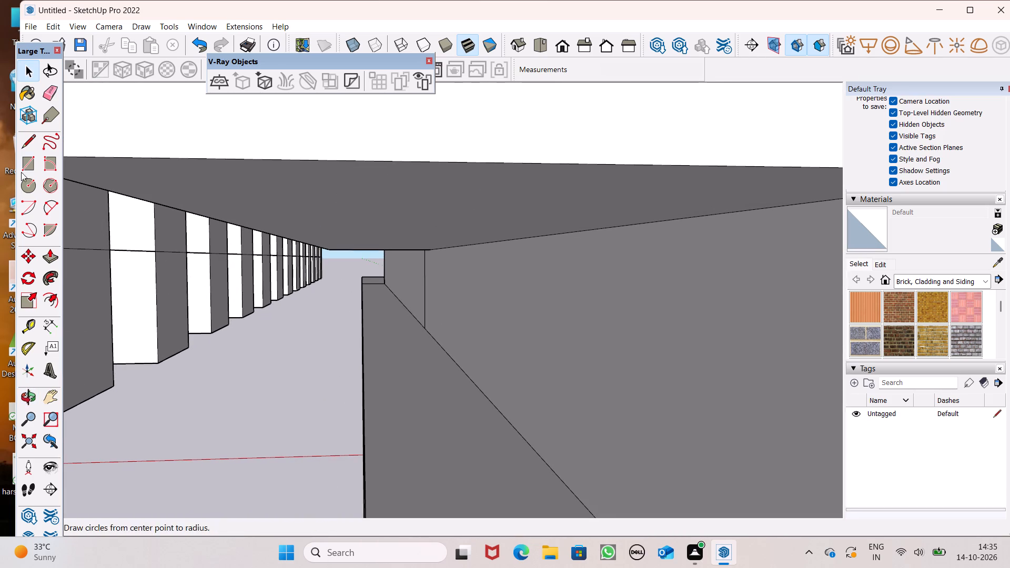
pyautogui.click(55, 93)
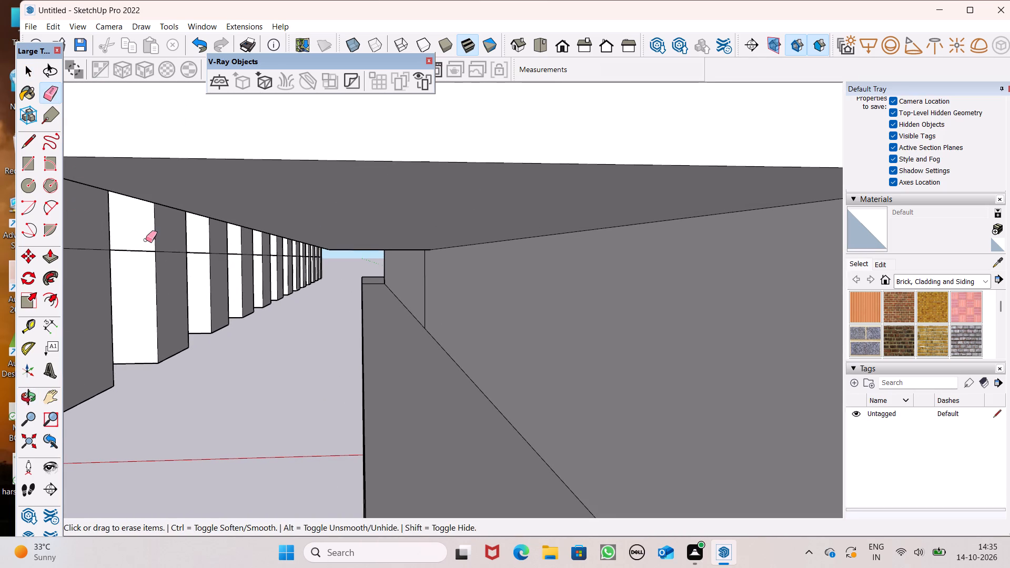
pyautogui.moveTo(135, 240); pyautogui.dragTo(134, 252)
pyautogui.moveTo(219, 256); pyautogui.dragTo(197, 263, button='middle')
pyautogui.scroll(1, 200, 268)
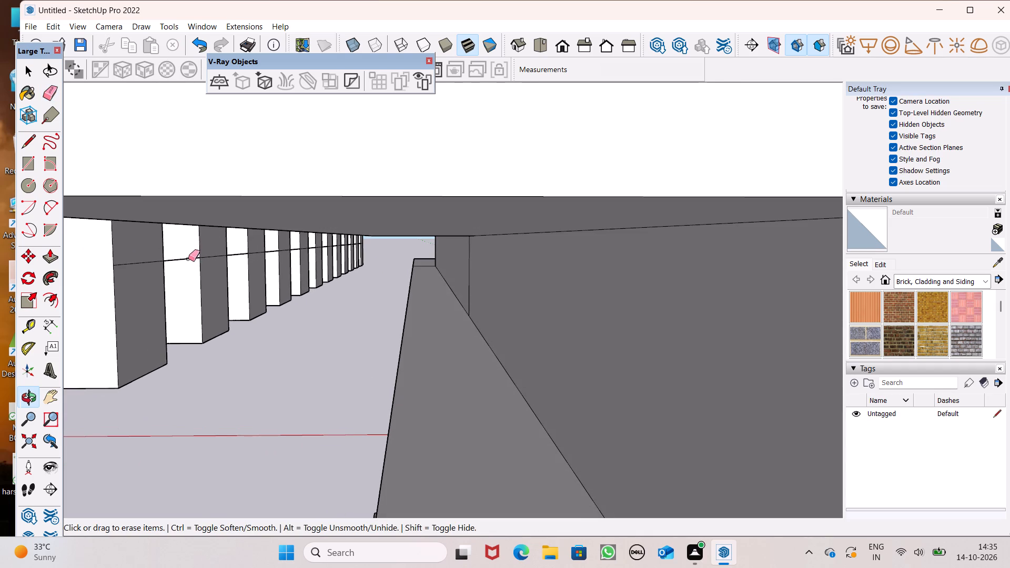
pyautogui.moveTo(181, 257); pyautogui.dragTo(183, 261)
pyautogui.moveTo(236, 250); pyautogui.dragTo(240, 255)
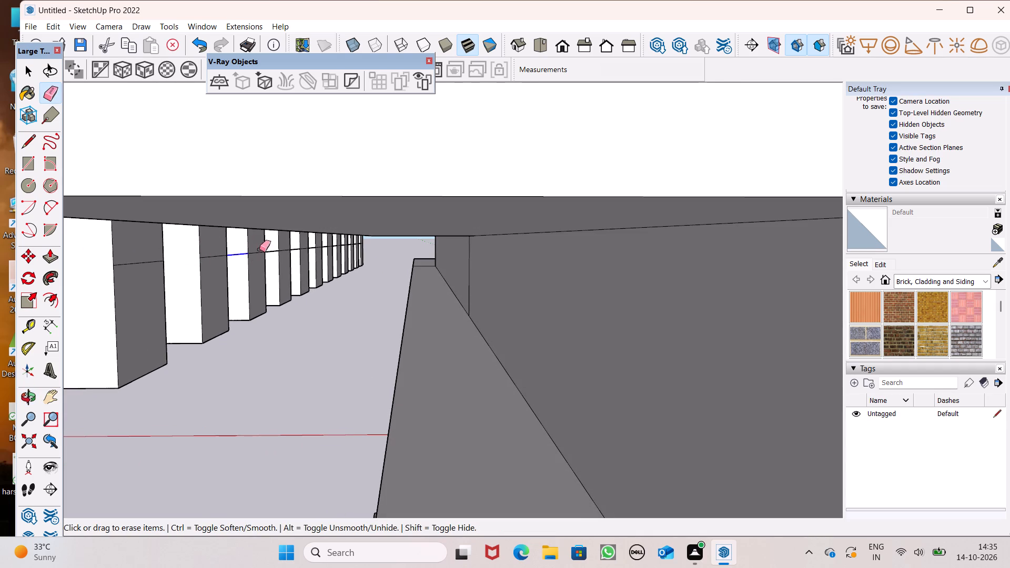
pyautogui.click(274, 246)
pyautogui.moveTo(274, 251); pyautogui.dragTo(272, 256)
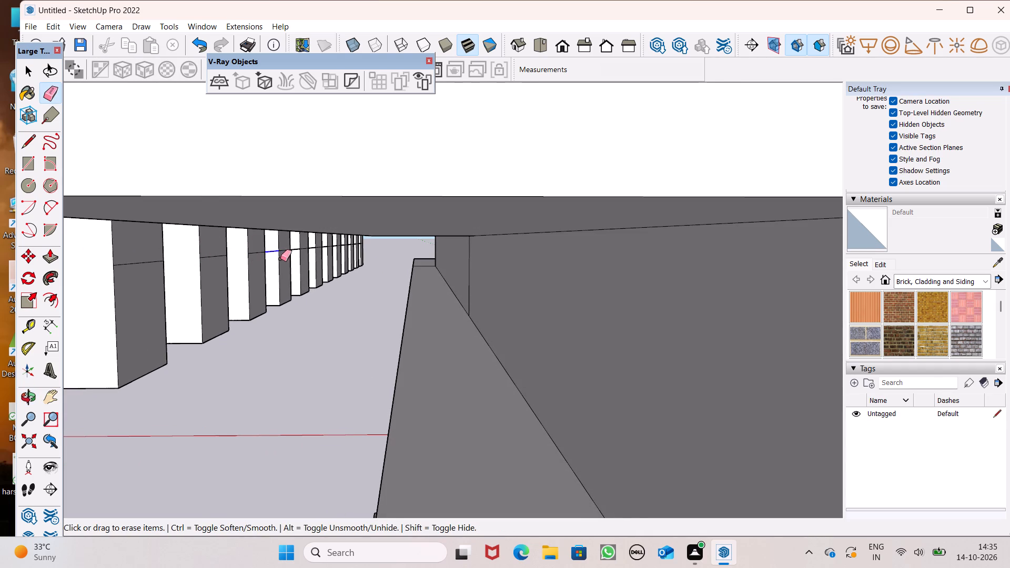
# Erase the line segments spanning the next four gaps between the slats, leaving only the portions on the slats' back faces.
pyautogui.moveTo(280, 259); pyautogui.dragTo(275, 249, button='middle')
pyautogui.scroll(3, 280, 257)
pyautogui.scroll(-1, 275, 249)
pyautogui.scroll(10, 275, 249)
pyautogui.click(297, 246)
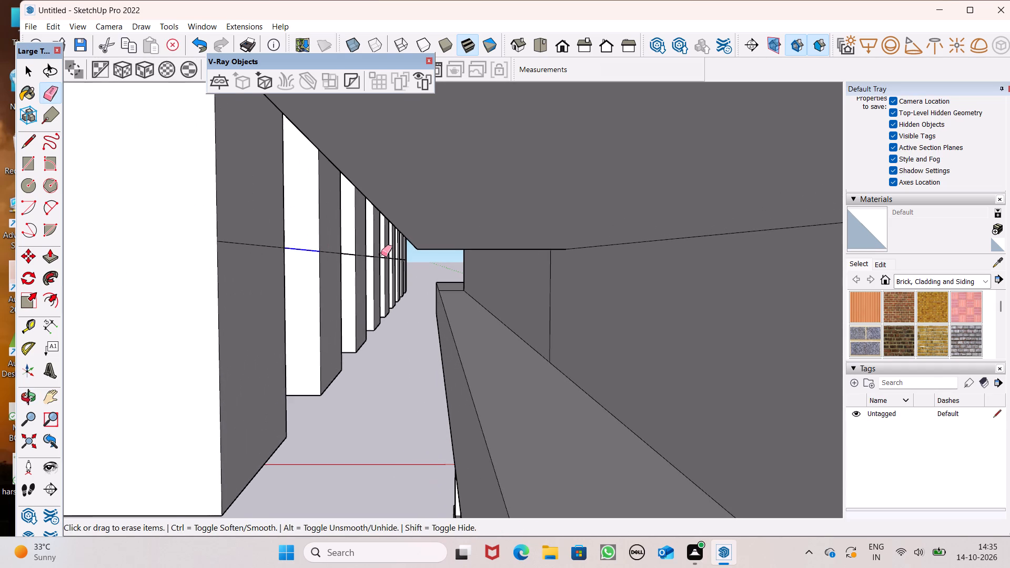
pyautogui.moveTo(381, 255); pyautogui.dragTo(342, 261, button='middle')
pyautogui.scroll(1, 382, 258)
pyautogui.moveTo(239, 262); pyautogui.dragTo(239, 268)
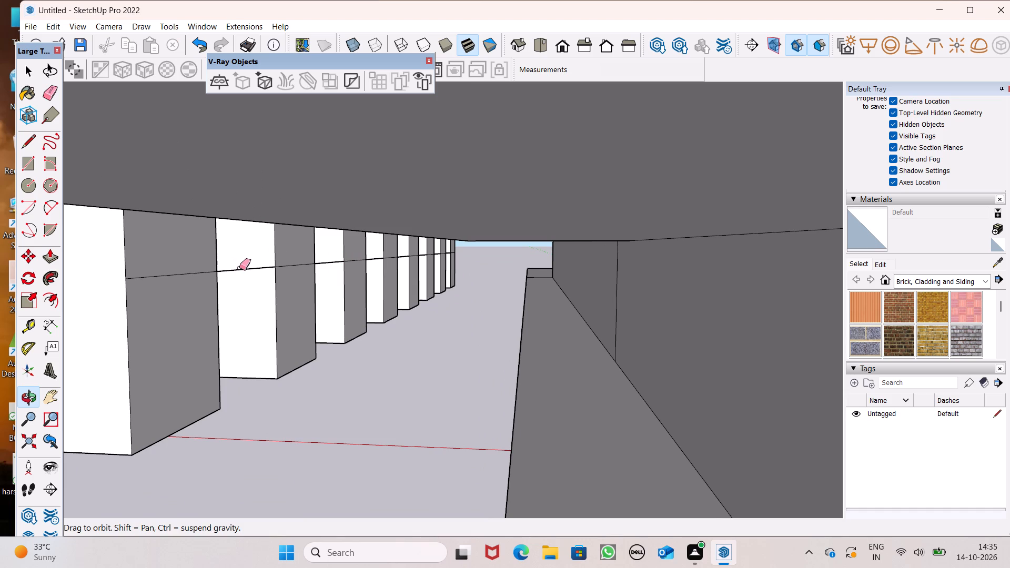
pyautogui.moveTo(239, 268); pyautogui.dragTo(239, 268)
pyautogui.moveTo(241, 261); pyautogui.dragTo(240, 271)
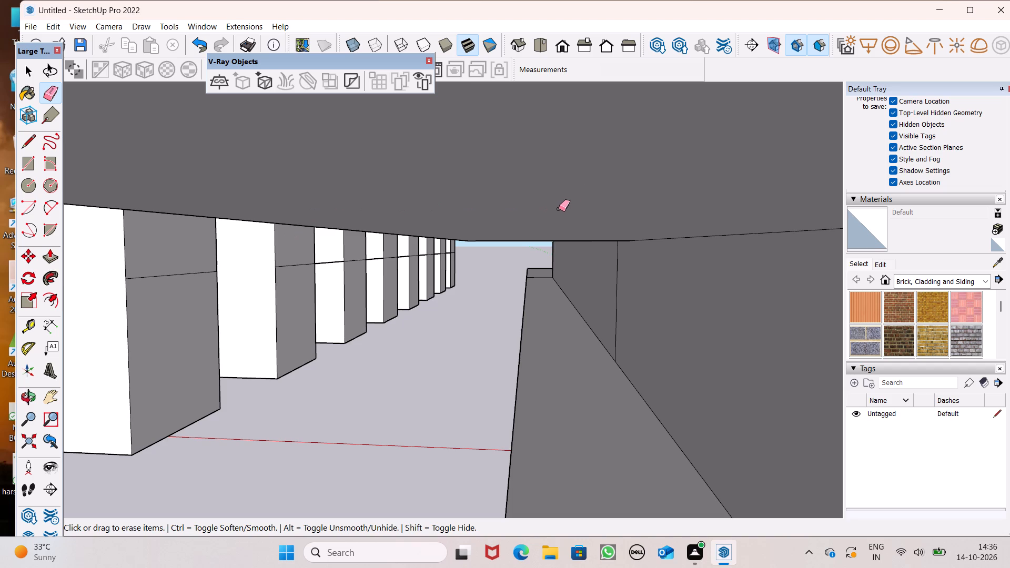
pyautogui.scroll(5, 332, 267)
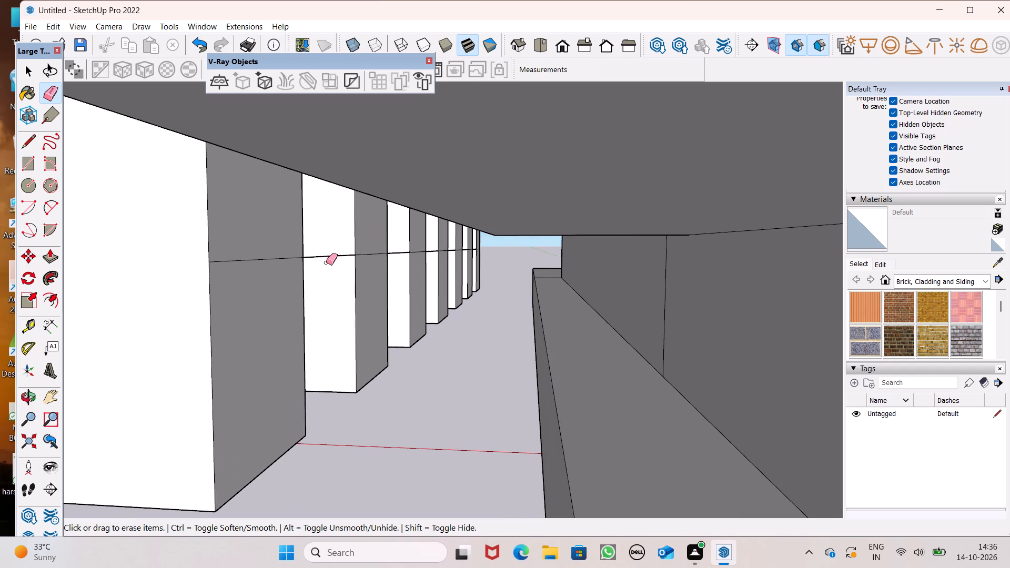
pyautogui.moveTo(328, 255); pyautogui.dragTo(332, 267)
pyautogui.moveTo(403, 249); pyautogui.dragTo(400, 255)
# Erase the line segments spanning the remaining four gaps, up to the last slat in the row.
pyautogui.moveTo(426, 267); pyautogui.dragTo(363, 276, button='middle')
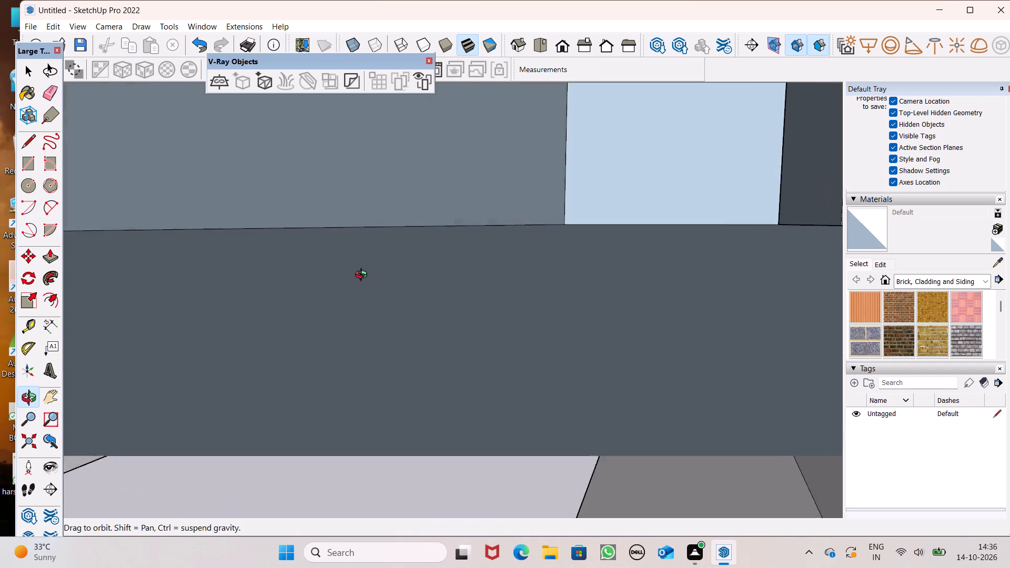
pyautogui.moveTo(363, 276); pyautogui.dragTo(373, 249, button='middle')
pyautogui.scroll(7, 442, 244)
pyautogui.moveTo(365, 244); pyautogui.dragTo(376, 261)
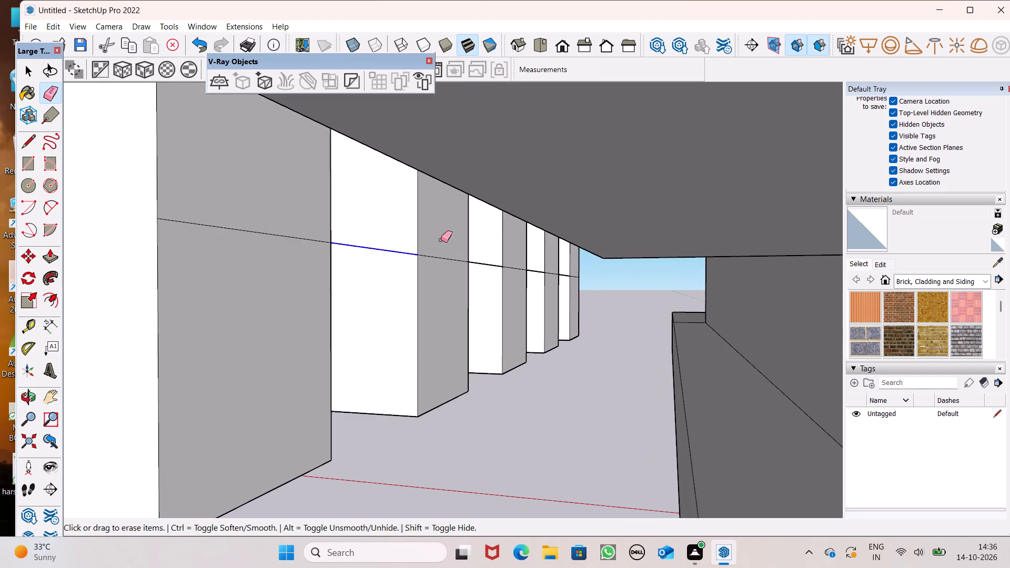
pyautogui.moveTo(481, 264); pyautogui.dragTo(495, 269)
pyautogui.scroll(2, 558, 260)
pyautogui.scroll(-1, 558, 261)
pyautogui.scroll(3, 558, 262)
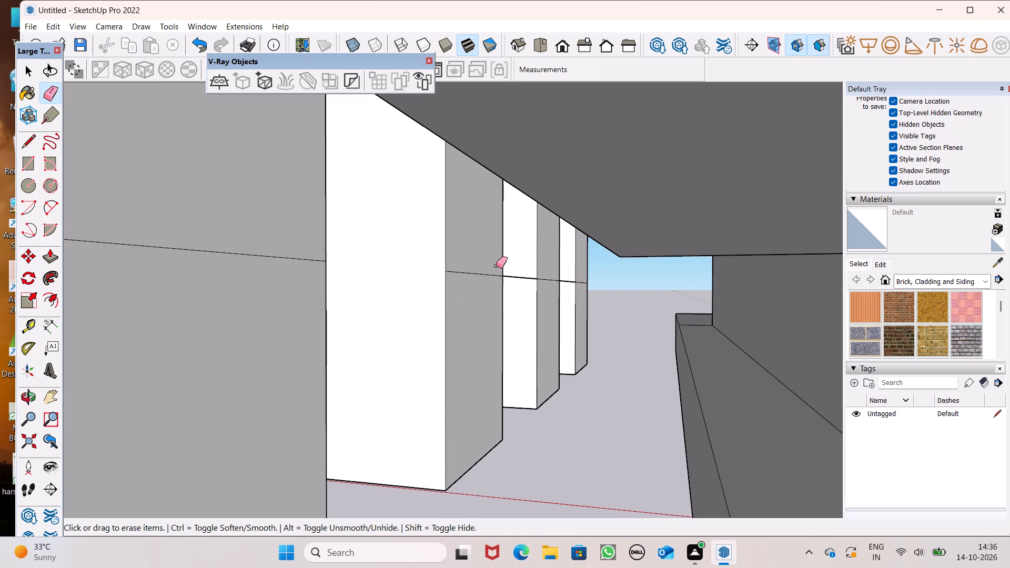
pyautogui.moveTo(516, 275); pyautogui.dragTo(523, 278)
pyautogui.moveTo(564, 277); pyautogui.dragTo(562, 286)
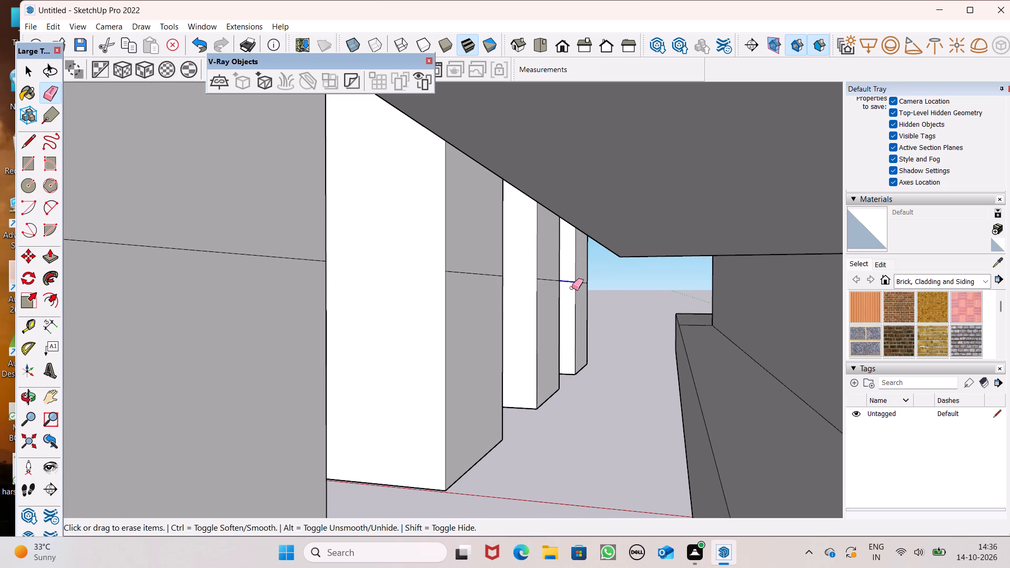
# Pull the lower back face of the last slat about 7 5/16" towards the wall, beneath the sill block.
pyautogui.moveTo(569, 291); pyautogui.dragTo(580, 302, button='middle')
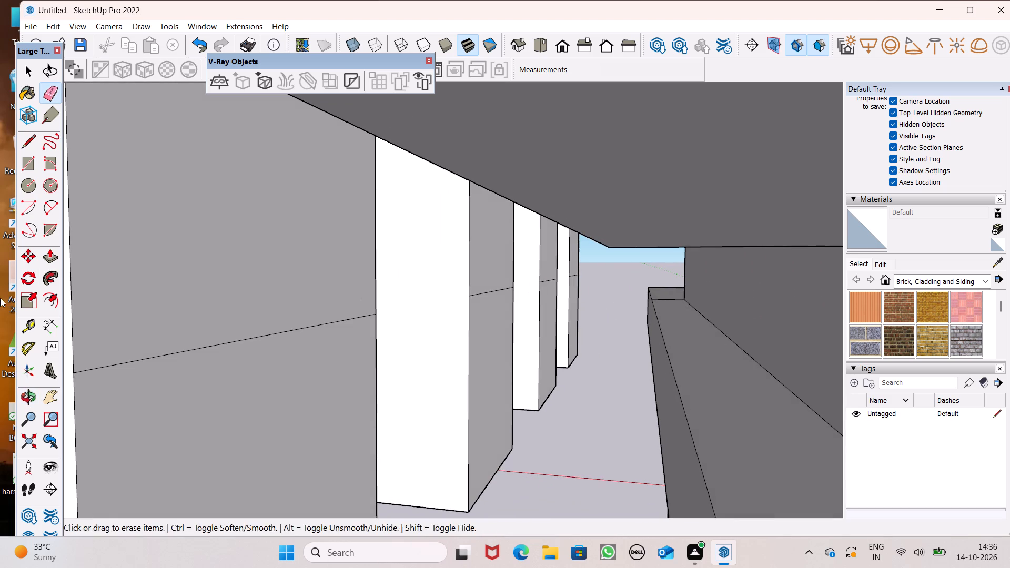
pyautogui.click(52, 258)
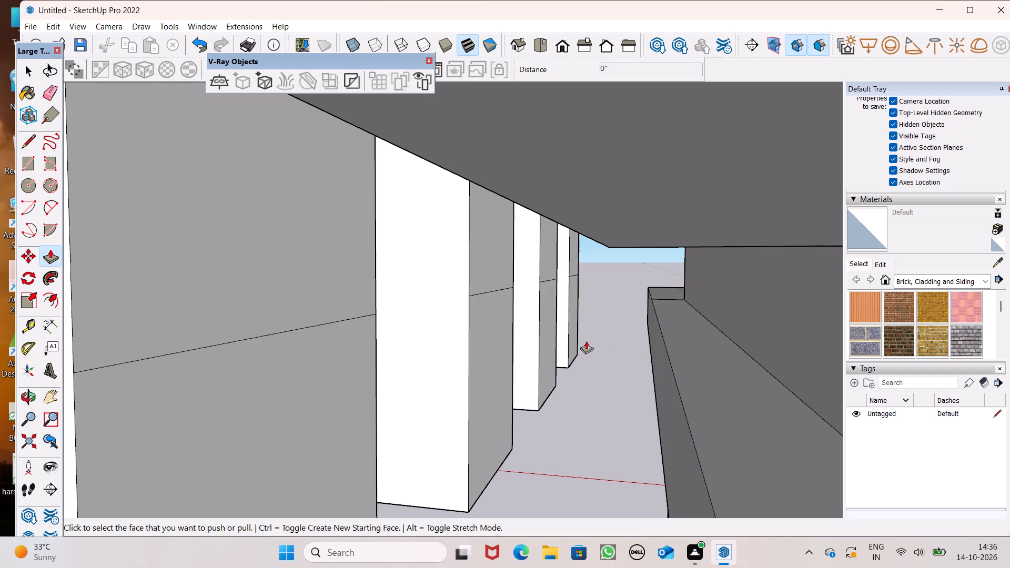
pyautogui.moveTo(574, 349); pyautogui.dragTo(665, 350)
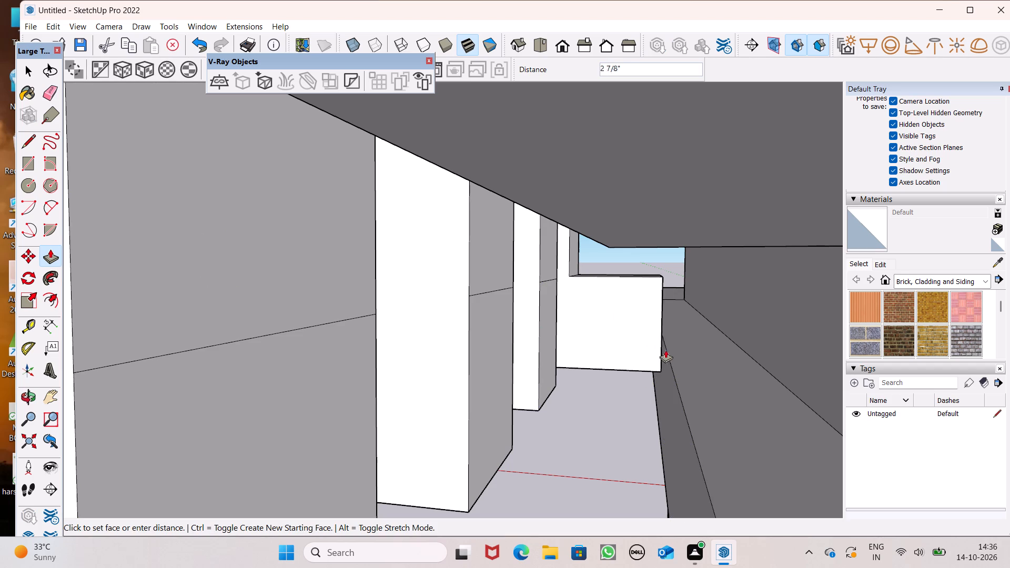
pyautogui.moveTo(665, 350); pyautogui.dragTo(804, 342)
pyautogui.scroll(-3, 585, 339)
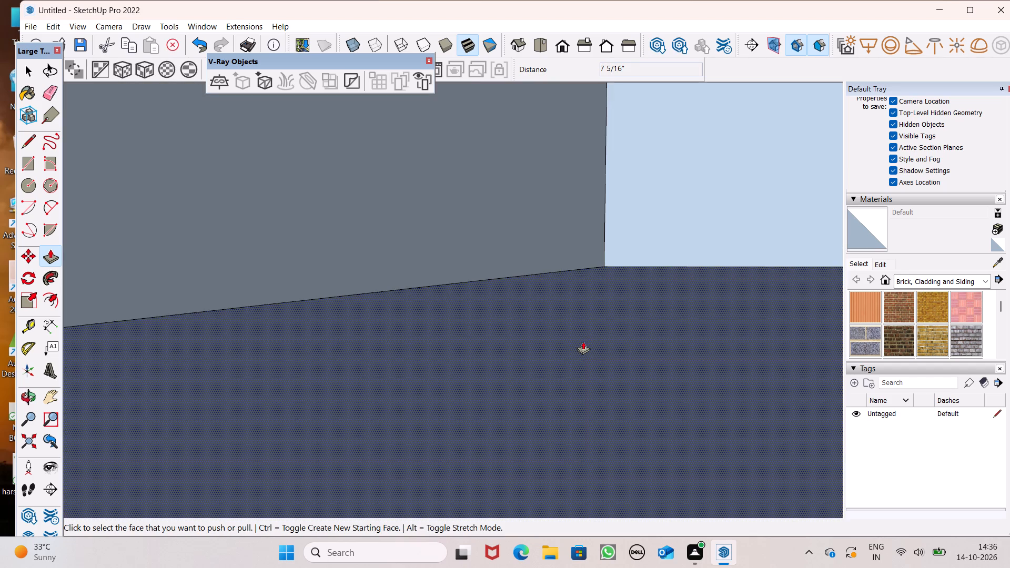
# Extend the end face of the last slat's lower bar further under the sill block to reach the house wall.
pyautogui.moveTo(583, 344); pyautogui.dragTo(836, 349, button='middle')
pyautogui.click(567, 43)
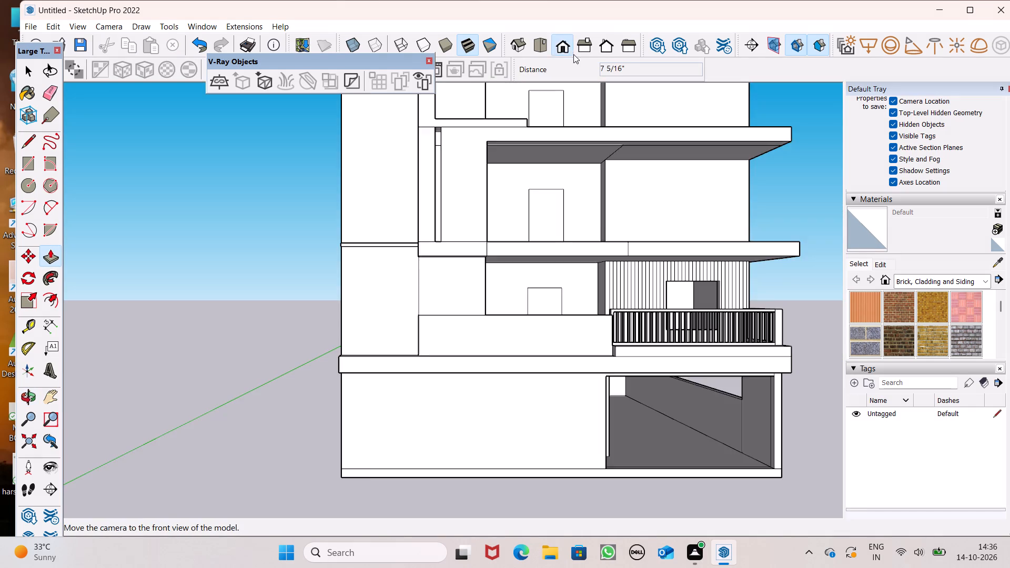
pyautogui.scroll(-5, 634, 181)
pyautogui.moveTo(644, 231); pyautogui.dragTo(348, 244, button='middle')
pyautogui.scroll(1, 644, 231)
pyautogui.scroll(3, 570, 346)
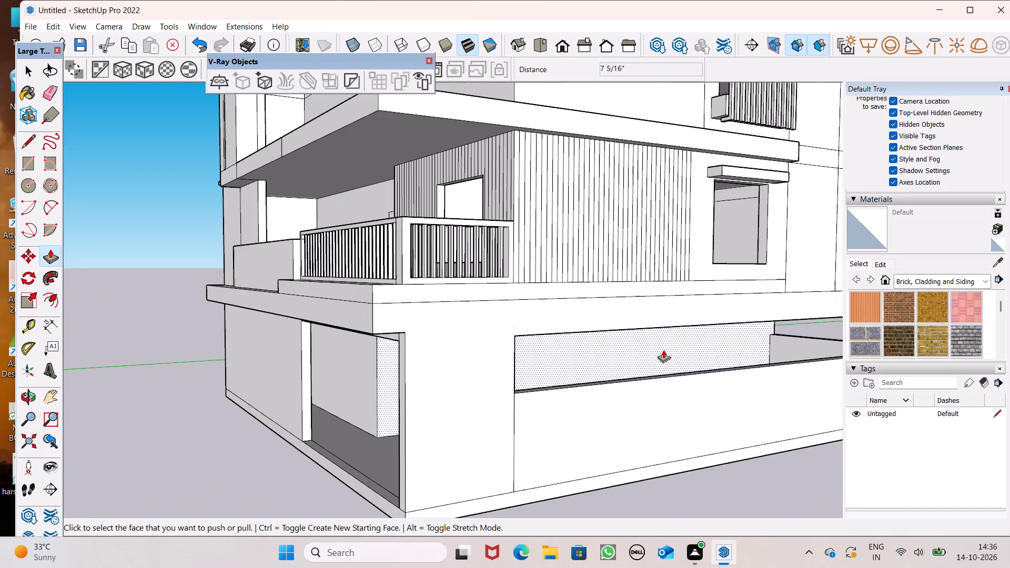
pyautogui.scroll(2, 663, 350)
pyautogui.moveTo(632, 289); pyautogui.dragTo(443, 369, button='middle')
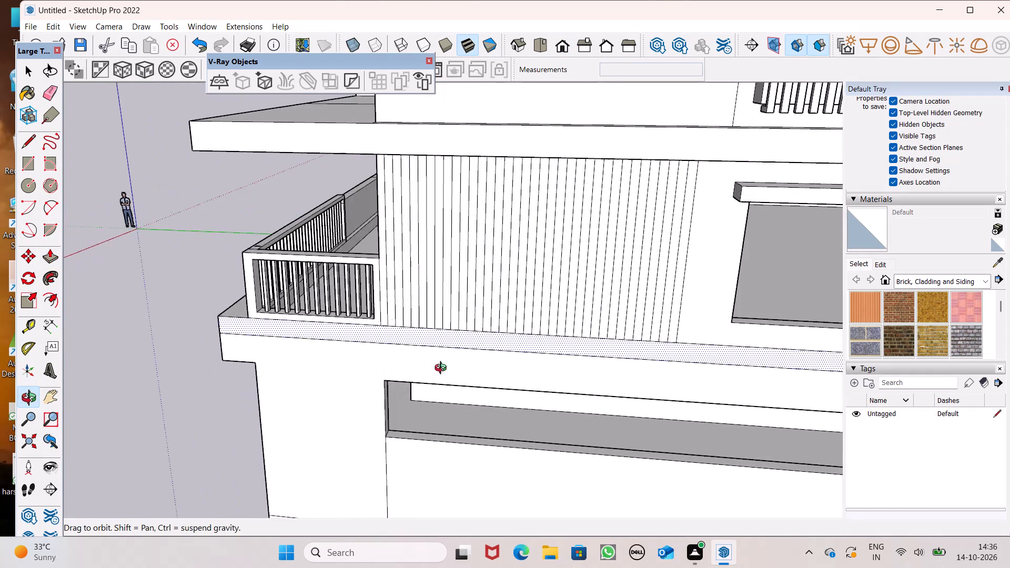
pyautogui.moveTo(443, 369); pyautogui.dragTo(699, 377, button='middle')
pyautogui.scroll(-6, 718, 257)
pyautogui.scroll(1, 710, 302)
pyautogui.scroll(1, 723, 178)
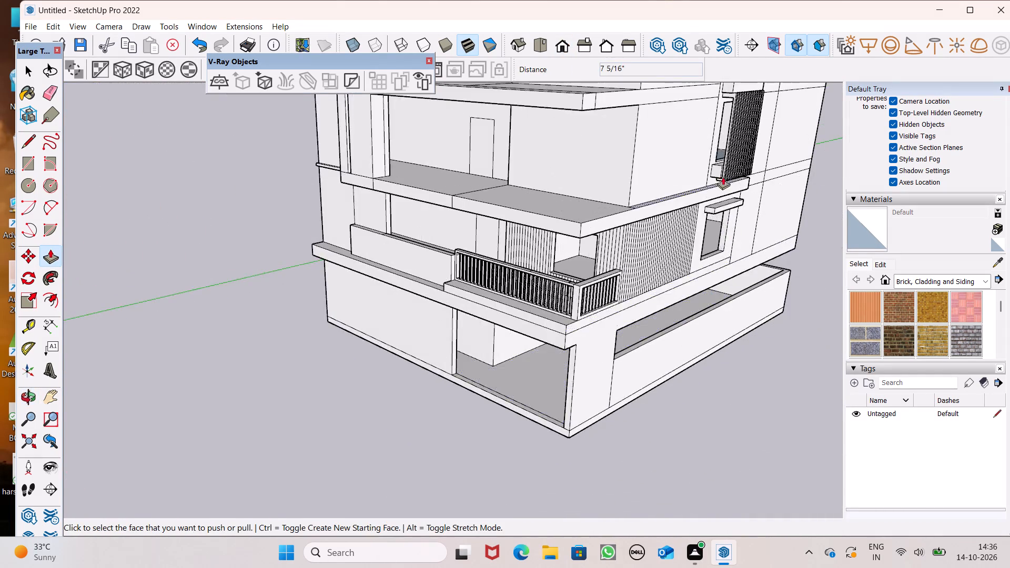
pyautogui.scroll(13, 723, 177)
pyautogui.scroll(8, 722, 206)
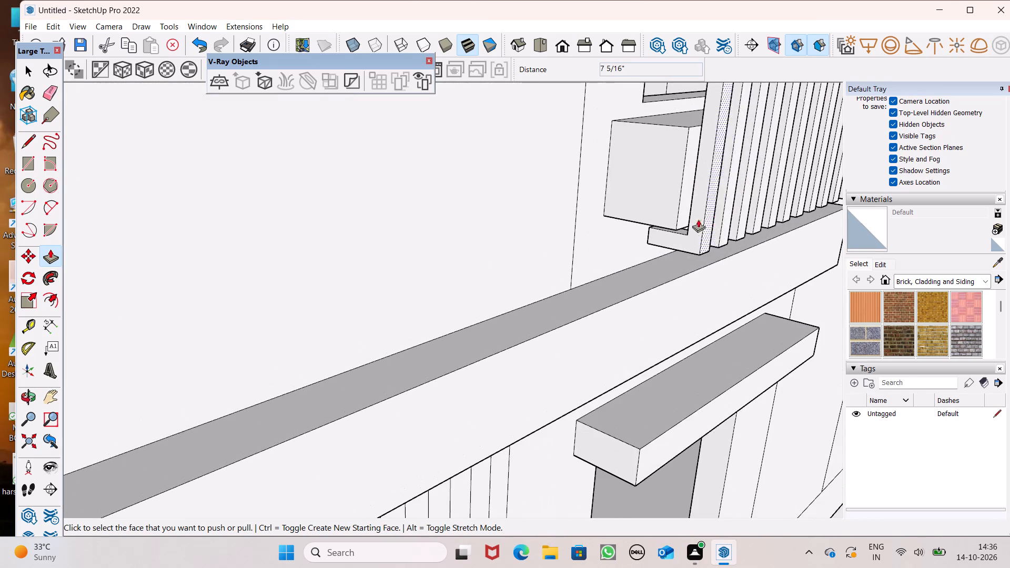
pyautogui.moveTo(692, 222); pyautogui.dragTo(821, 156, button='middle')
pyautogui.scroll(1, 699, 202)
pyautogui.scroll(9, 588, 206)
pyautogui.moveTo(666, 243); pyautogui.dragTo(684, 249, button='middle')
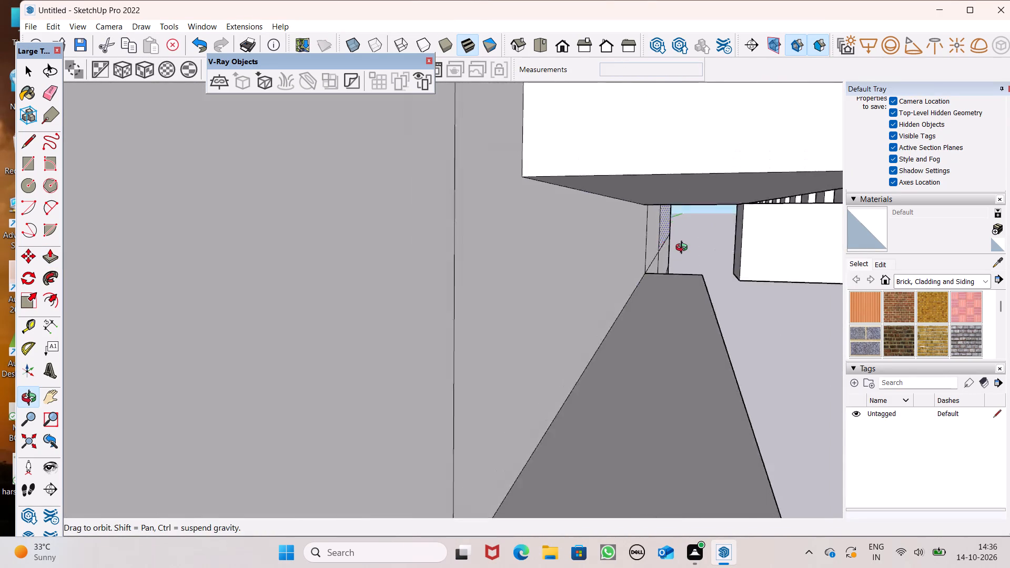
pyautogui.moveTo(684, 249); pyautogui.dragTo(666, 252, button='middle')
pyautogui.moveTo(695, 324); pyautogui.dragTo(727, 313, button='middle')
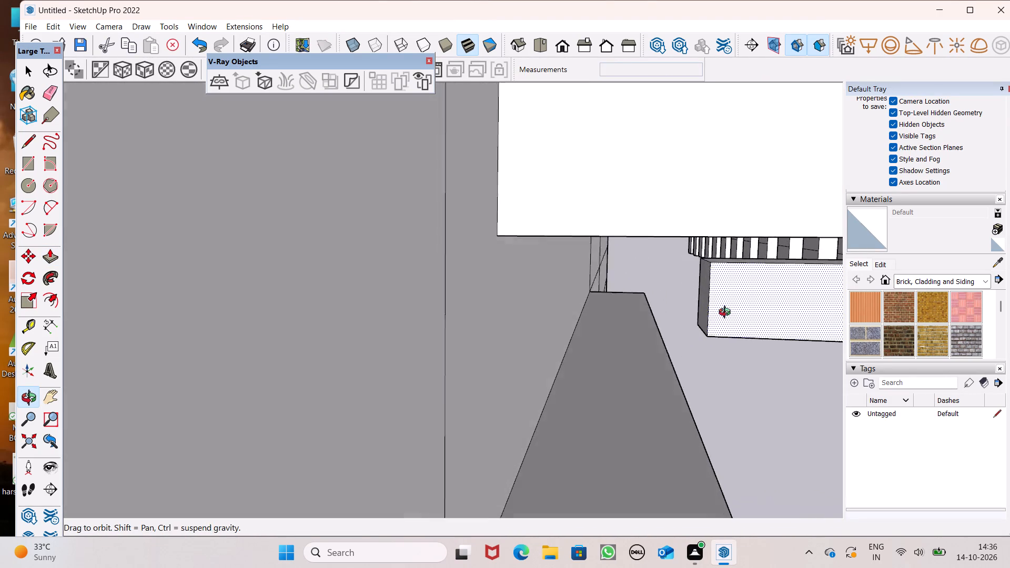
pyautogui.moveTo(727, 313); pyautogui.dragTo(731, 313, button='middle')
pyautogui.moveTo(712, 308); pyautogui.dragTo(564, 298)
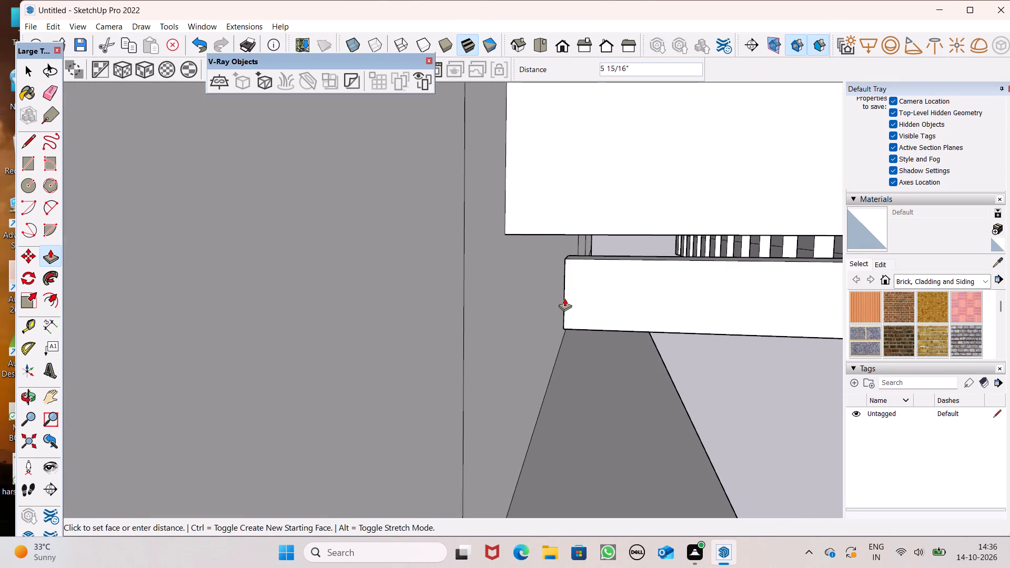
pyautogui.moveTo(564, 298); pyautogui.dragTo(487, 292)
pyautogui.click(486, 291)
# Pull the second-to-last slat's lower back face across to the wall beside the first bar, and undo the stray extra pull.
pyautogui.scroll(-2, 621, 261)
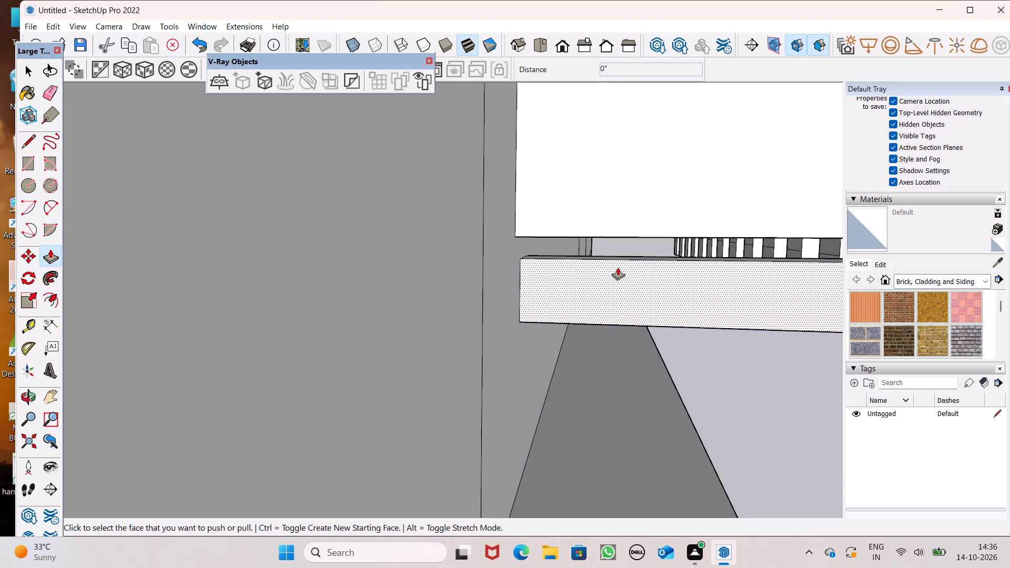
pyautogui.scroll(-2, 618, 268)
pyautogui.moveTo(653, 287); pyautogui.dragTo(0, 310, button='middle')
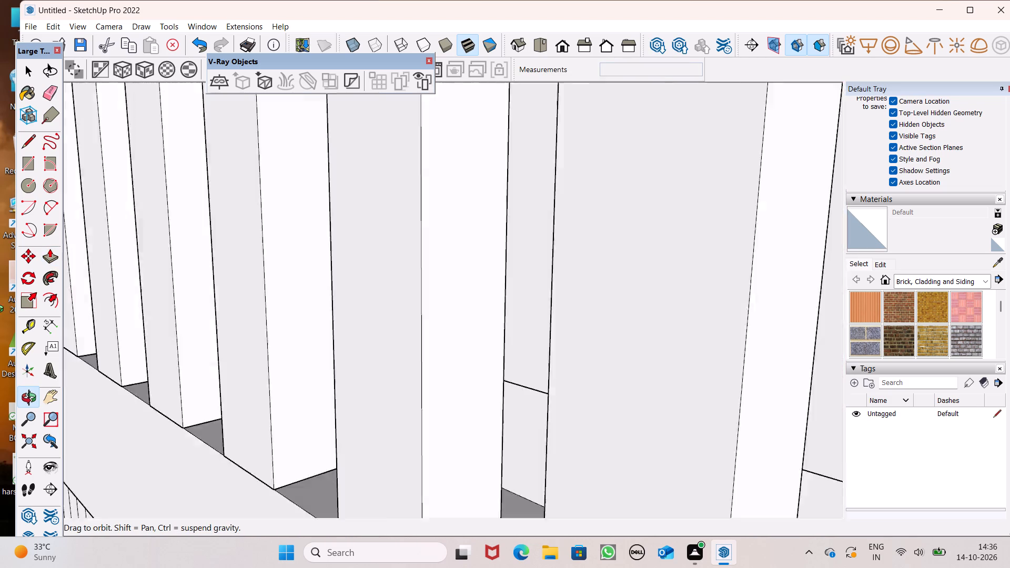
pyautogui.moveTo(0, 310); pyautogui.dragTo(0, 298, button='middle')
pyautogui.scroll(-6, 262, 207)
pyautogui.scroll(-6, 562, 190)
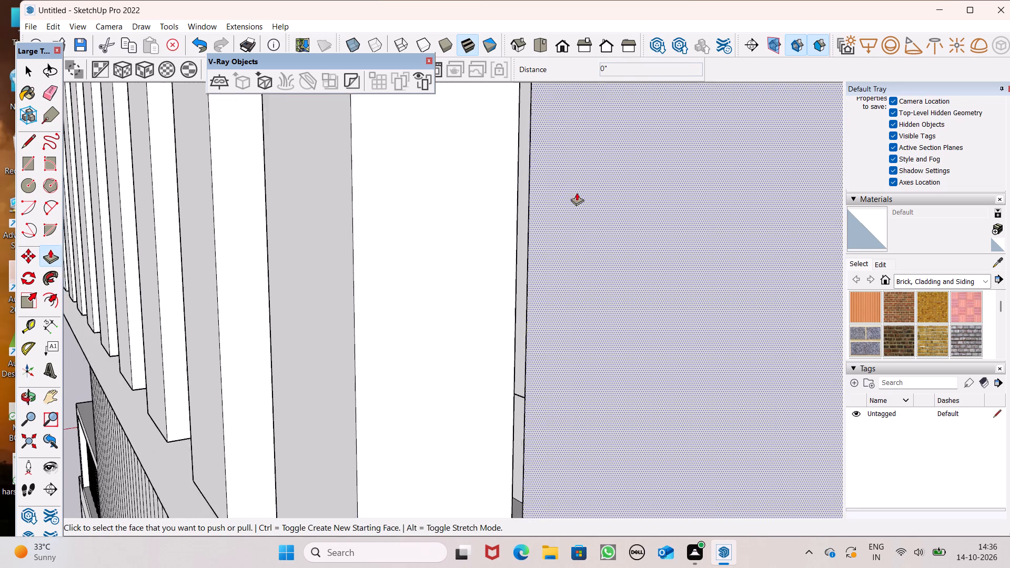
pyautogui.scroll(-10, 577, 192)
pyautogui.scroll(-8, 599, 234)
pyautogui.scroll(1, 670, 279)
pyautogui.moveTo(670, 279); pyautogui.dragTo(504, 248, button='middle')
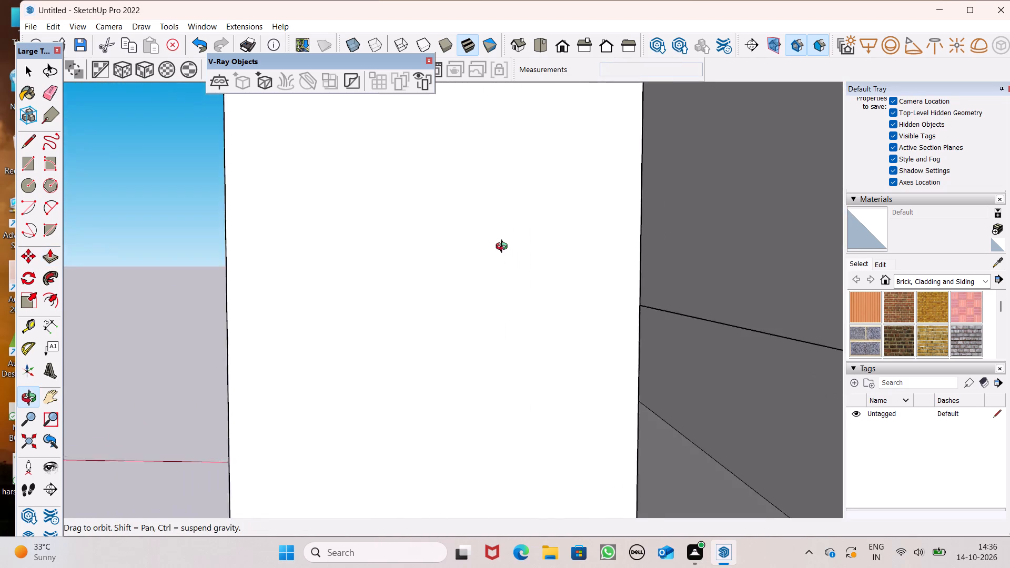
pyautogui.moveTo(504, 248); pyautogui.dragTo(419, 246, button='middle')
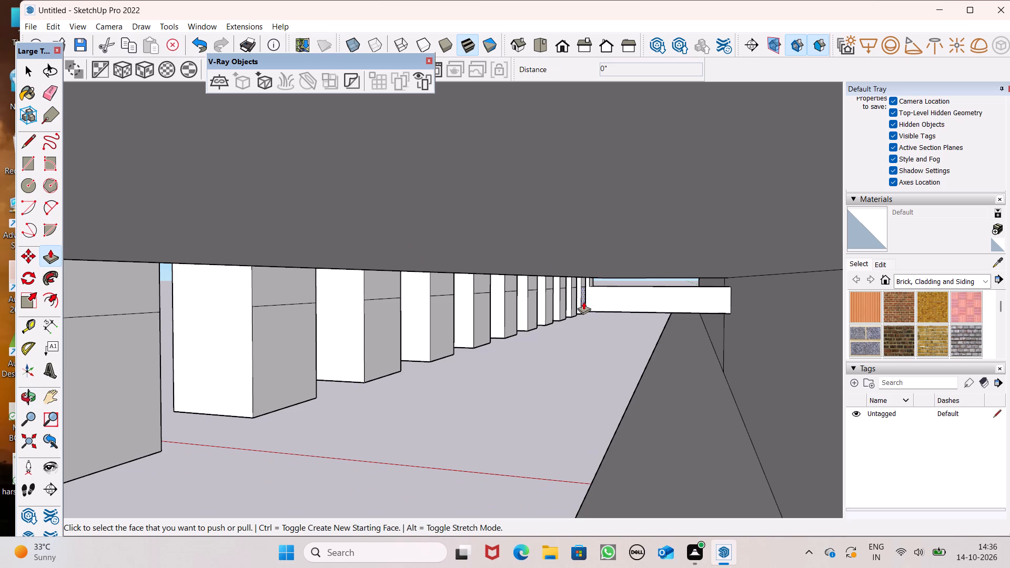
pyautogui.moveTo(583, 301); pyautogui.dragTo(735, 326)
pyautogui.click(735, 326)
pyautogui.moveTo(735, 326); pyautogui.dragTo(726, 324)
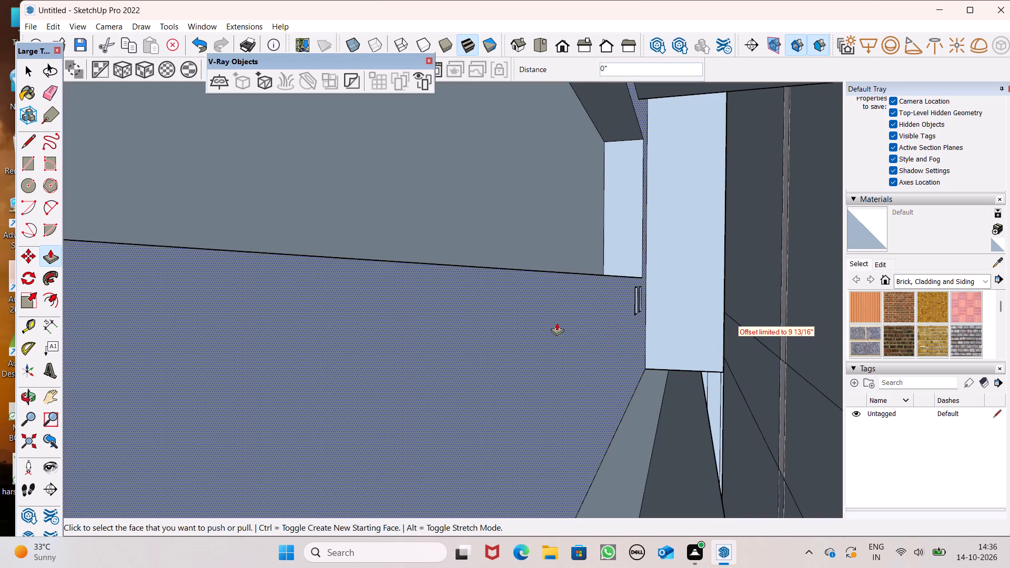
pyautogui.hotkey('ctrl', 'z')
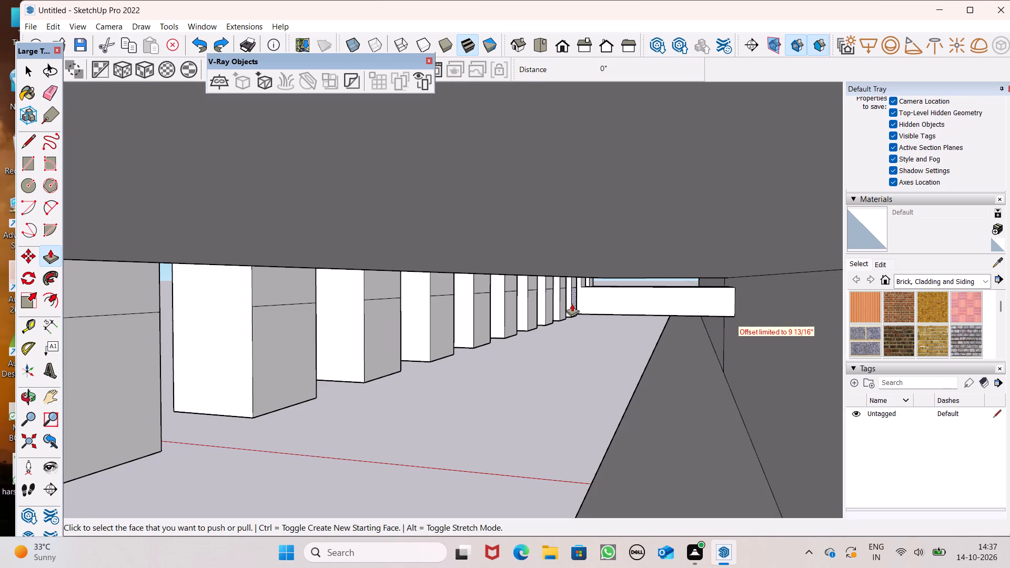
# Pull the third-to-last slat's lower back face across to the wall beneath the sill block.
pyautogui.moveTo(573, 303); pyautogui.dragTo(724, 327)
pyautogui.click(724, 327)
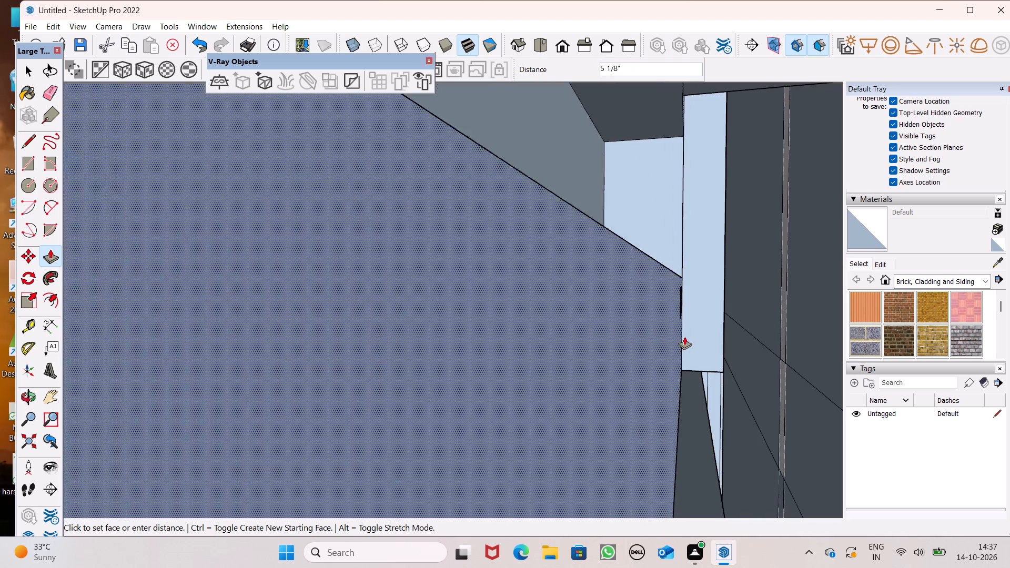
pyautogui.press('space')
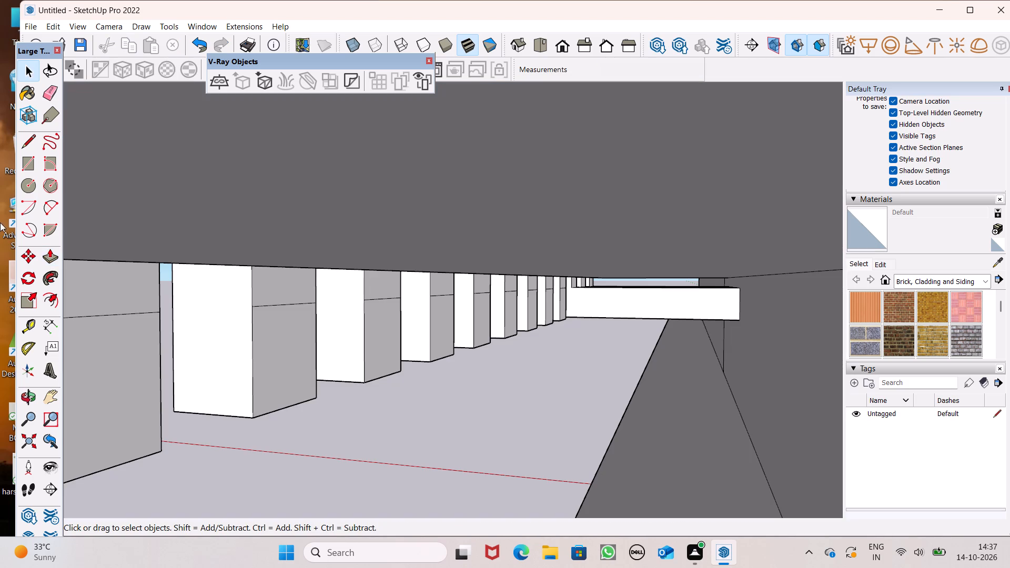
# Pull the fourth- and fifth-to-last slats' lower back faces across to the wall, and undo the stray extra pull.
pyautogui.click(53, 262)
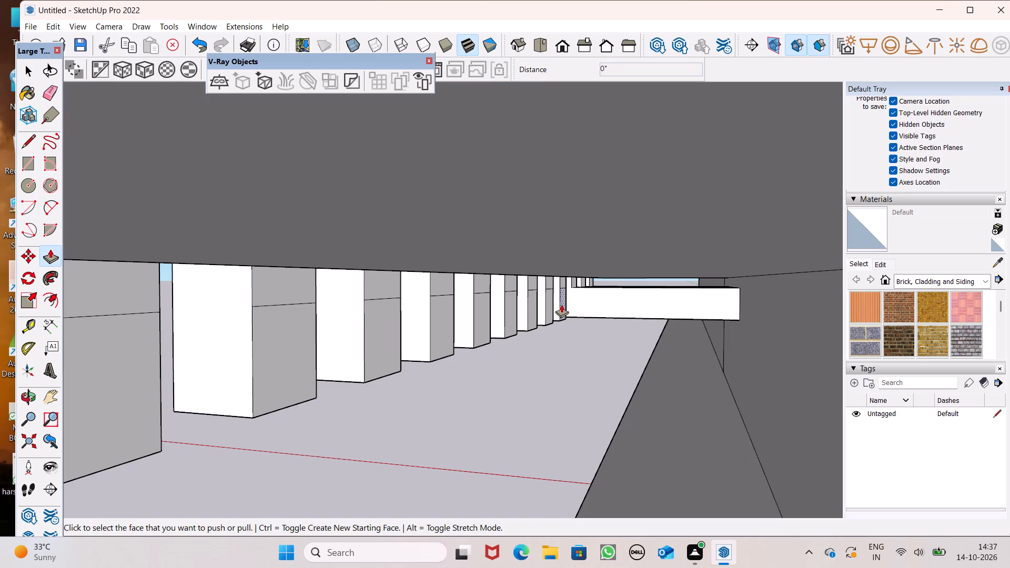
pyautogui.moveTo(561, 305); pyautogui.dragTo(738, 338)
pyautogui.moveTo(552, 314); pyautogui.dragTo(736, 348)
pyautogui.moveTo(736, 348); pyautogui.dragTo(730, 347)
pyautogui.press('space')
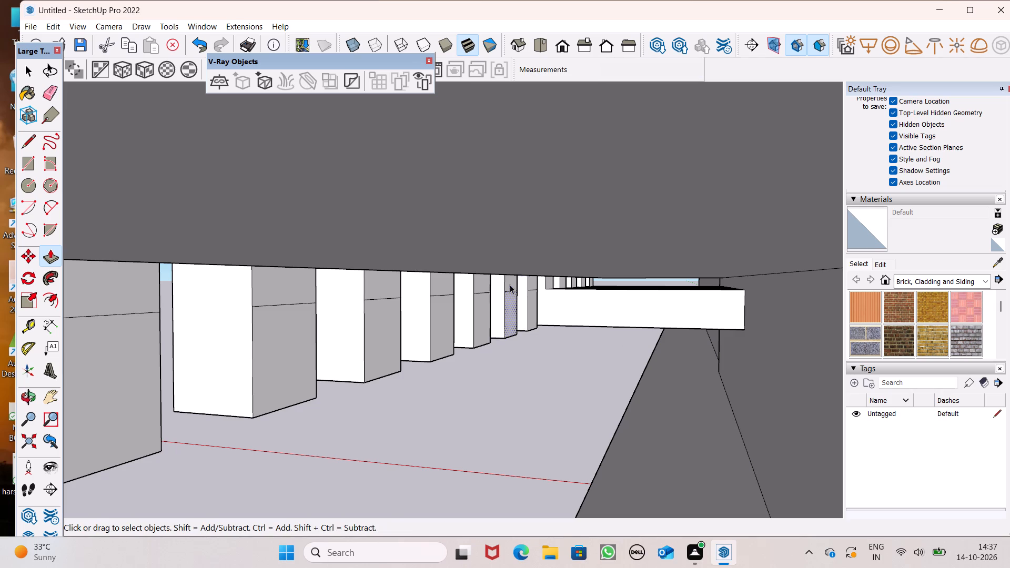
pyautogui.hotkey('ctrl', 'z')
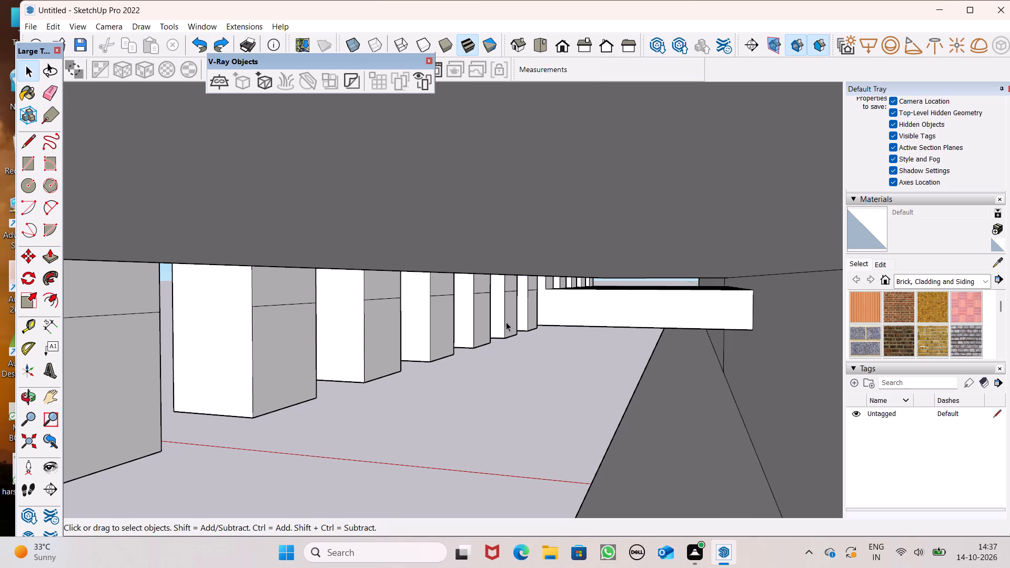
# Pull the next three slats' lower back faces about 1' 3 1/2" to the wall, working towards the near end of the row.
pyautogui.click(50, 263)
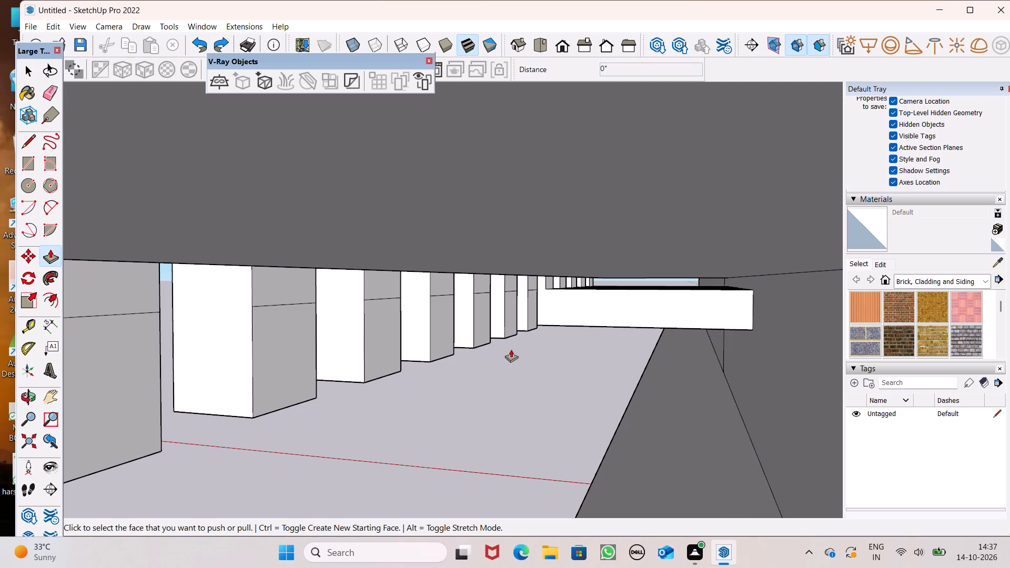
pyautogui.moveTo(533, 309); pyautogui.dragTo(715, 339)
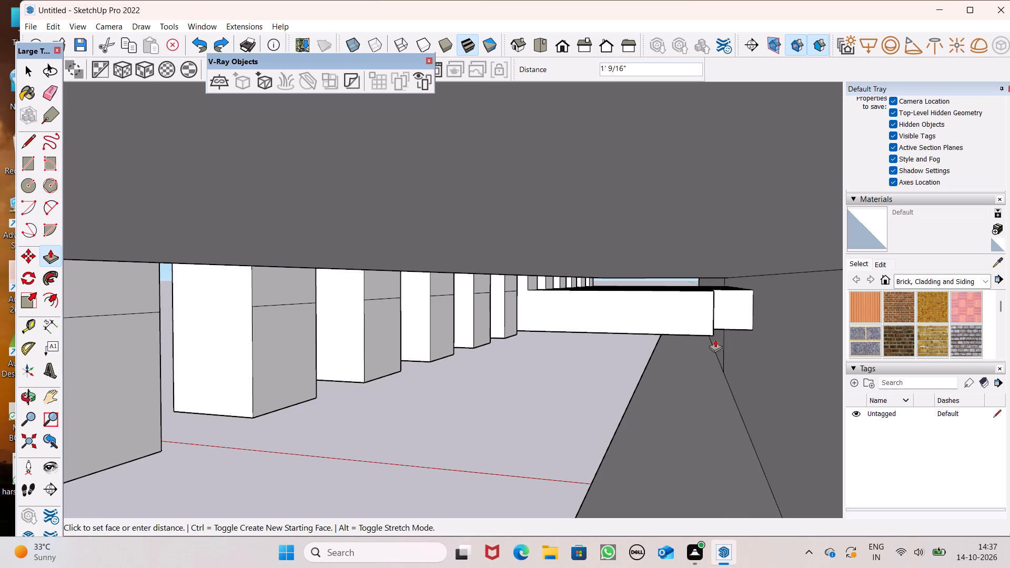
pyautogui.moveTo(715, 339); pyautogui.dragTo(731, 342)
pyautogui.moveTo(512, 325); pyautogui.dragTo(567, 340)
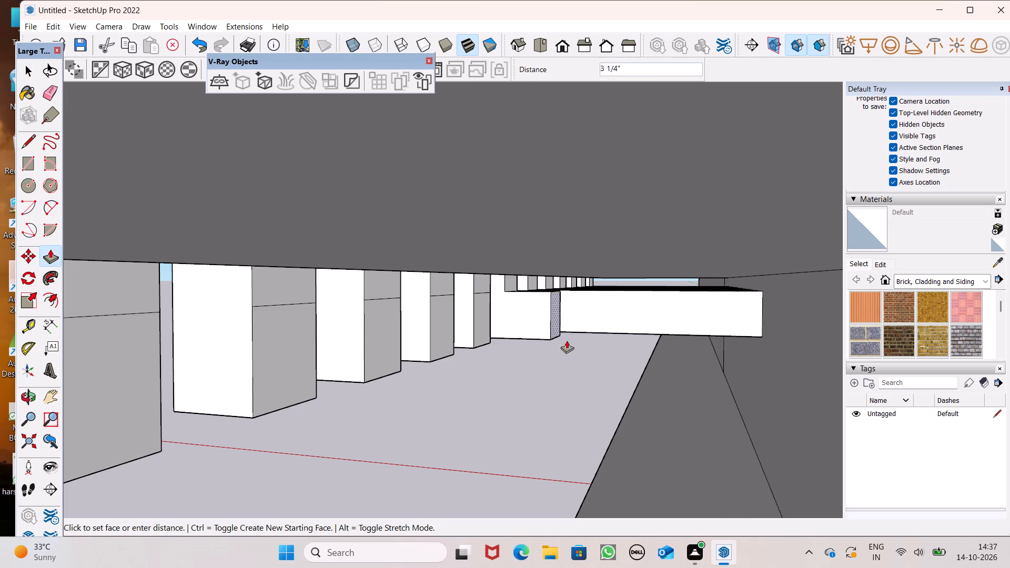
pyautogui.moveTo(567, 340); pyautogui.dragTo(736, 362)
pyautogui.moveTo(485, 330); pyautogui.dragTo(603, 350)
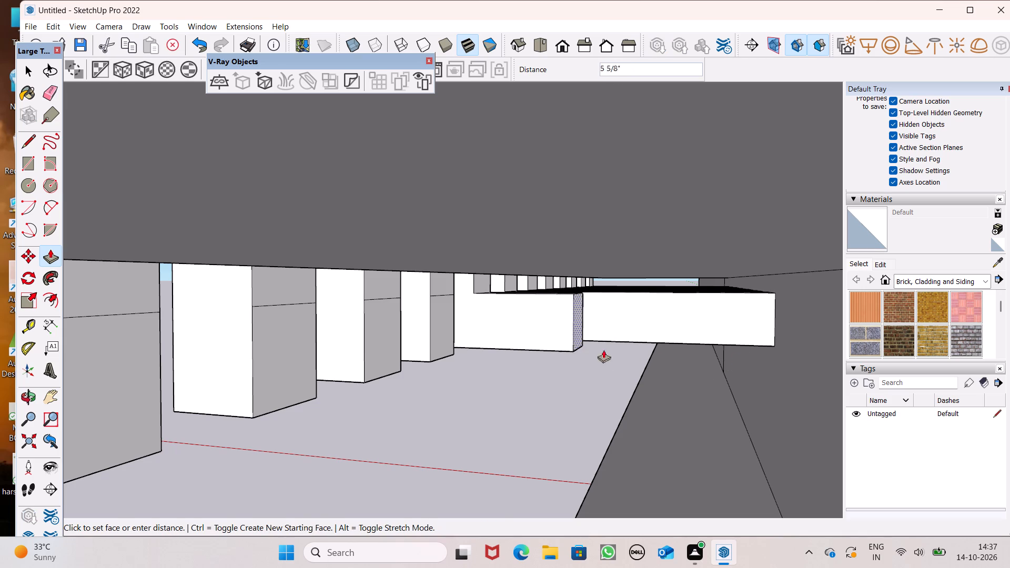
pyautogui.moveTo(603, 350); pyautogui.dragTo(754, 373)
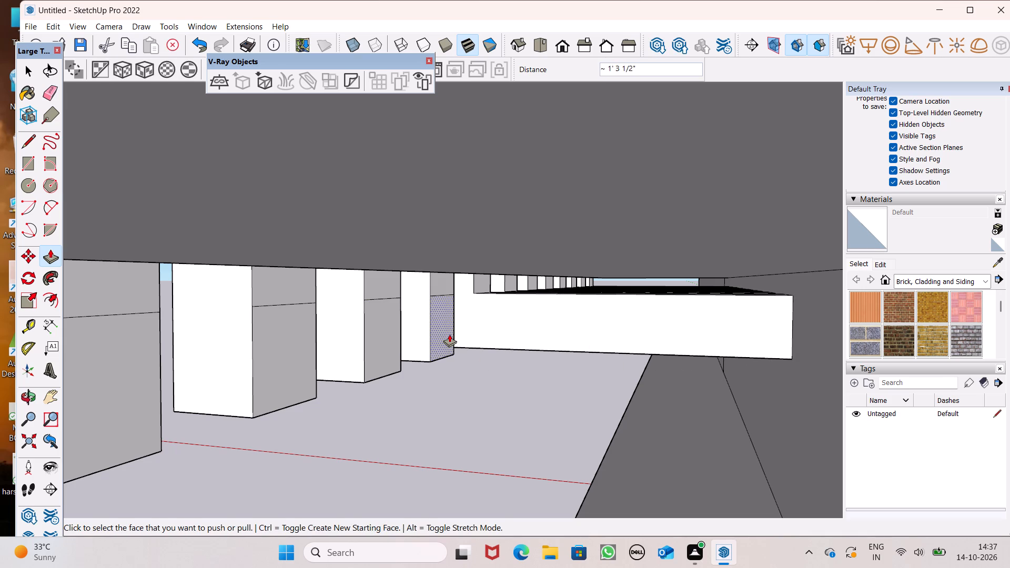
# Pull the following three slats' lower back faces about 1' 3 1/2" to the wall, leaving the two nearest slats.
pyautogui.moveTo(449, 334); pyautogui.dragTo(764, 409)
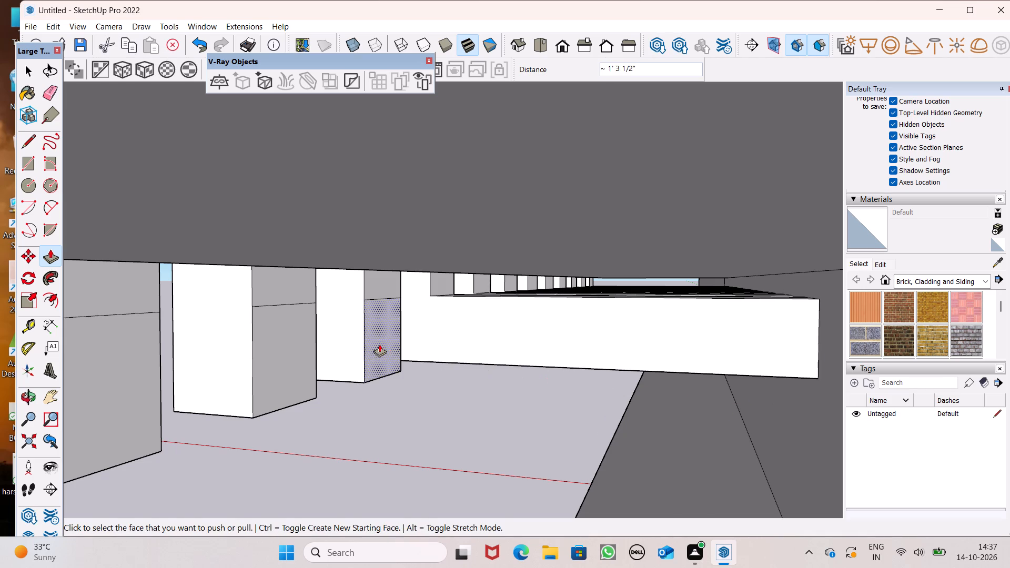
pyautogui.moveTo(379, 344); pyautogui.dragTo(771, 423)
pyautogui.scroll(-3, 622, 351)
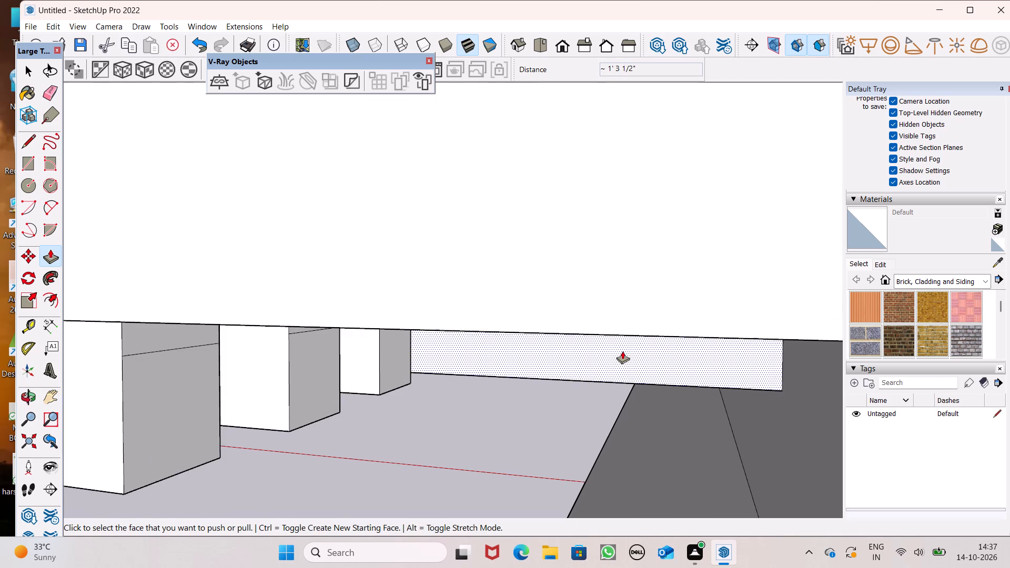
pyautogui.scroll(-1, 622, 351)
pyautogui.moveTo(388, 357); pyautogui.dragTo(770, 450)
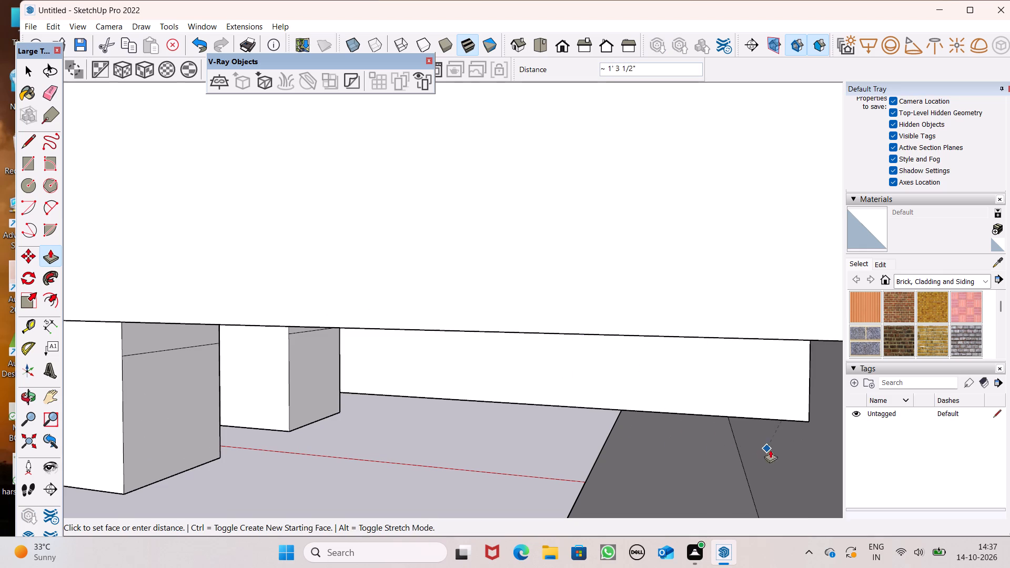
pyautogui.moveTo(770, 450); pyautogui.dragTo(769, 449)
# Pull the second-nearest slat's lower back face 1' 3 3/16" towards the wall beneath the sill block.
pyautogui.moveTo(297, 388); pyautogui.dragTo(751, 473)
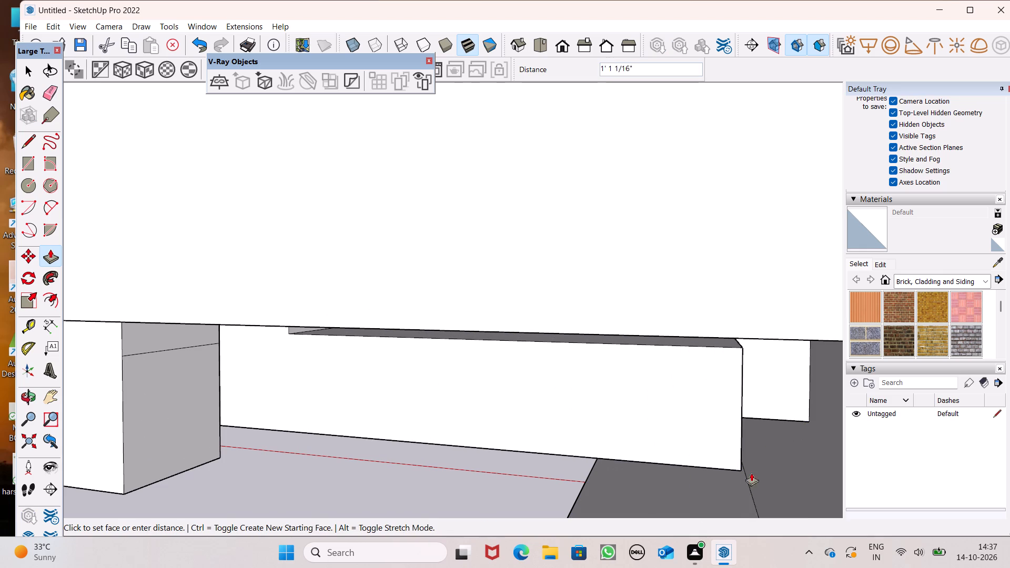
pyautogui.moveTo(751, 473); pyautogui.dragTo(840, 481)
# Extend the end face of the second-nearest slat's bar by 1/4" and about 1/16" more to meet the wall.
pyautogui.scroll(-3, 558, 407)
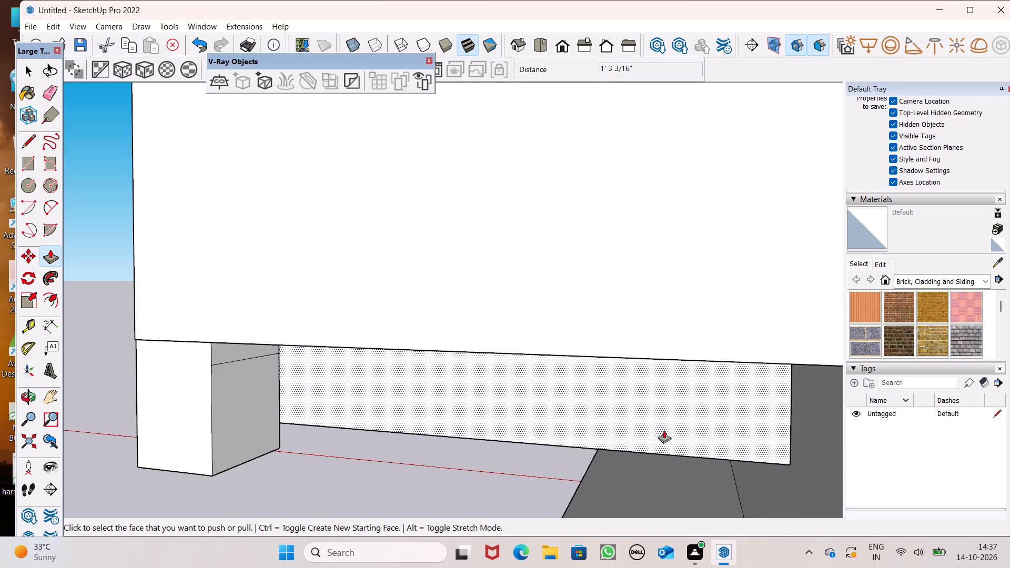
pyautogui.moveTo(732, 439); pyautogui.dragTo(753, 425, button='middle')
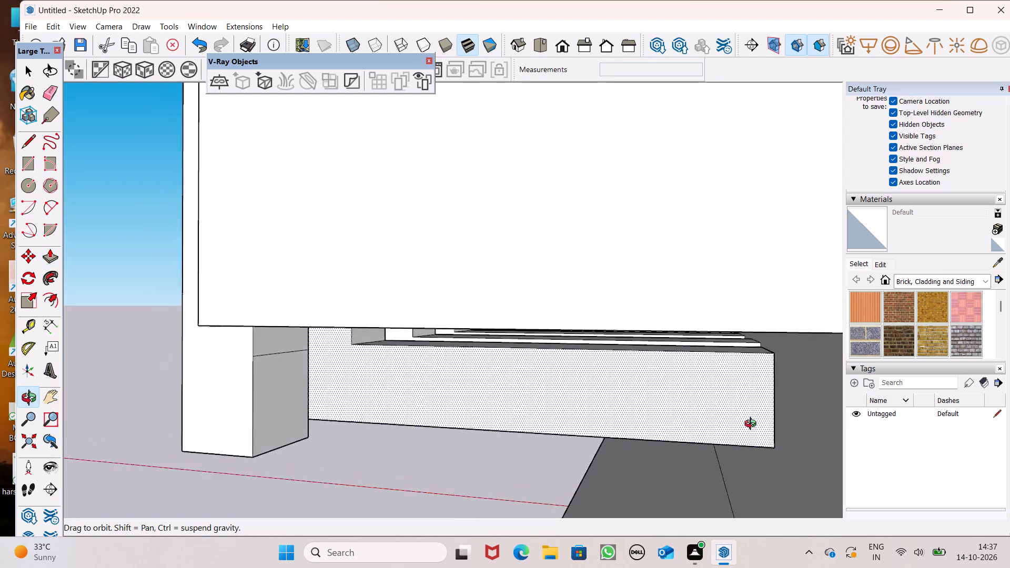
pyautogui.moveTo(753, 425); pyautogui.dragTo(739, 420, button='middle')
pyautogui.scroll(6, 782, 423)
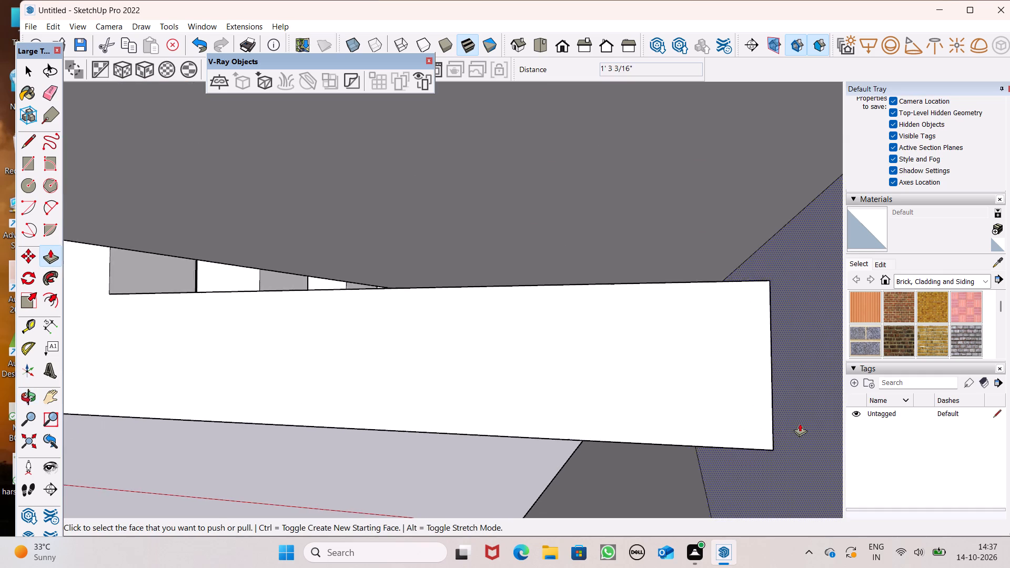
pyautogui.scroll(2, 800, 423)
pyautogui.moveTo(796, 431); pyautogui.dragTo(780, 448, button='middle')
pyautogui.scroll(2, 770, 432)
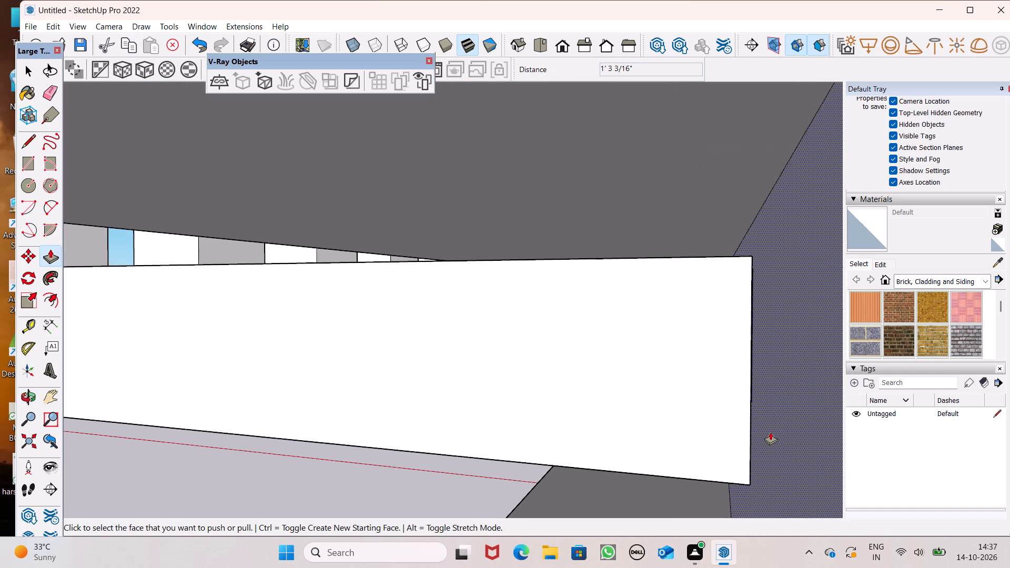
pyautogui.scroll(5, 770, 432)
pyautogui.moveTo(772, 452); pyautogui.dragTo(764, 465, button='middle')
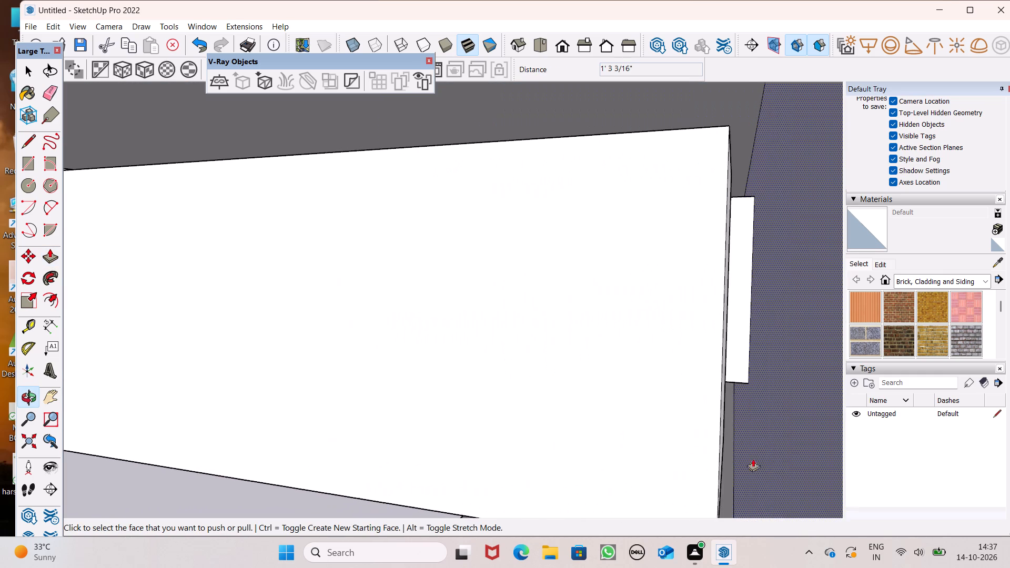
pyautogui.scroll(1, 738, 450)
pyautogui.moveTo(691, 441); pyautogui.dragTo(780, 457)
pyautogui.scroll(1, 616, 360)
pyautogui.scroll(-2, 616, 360)
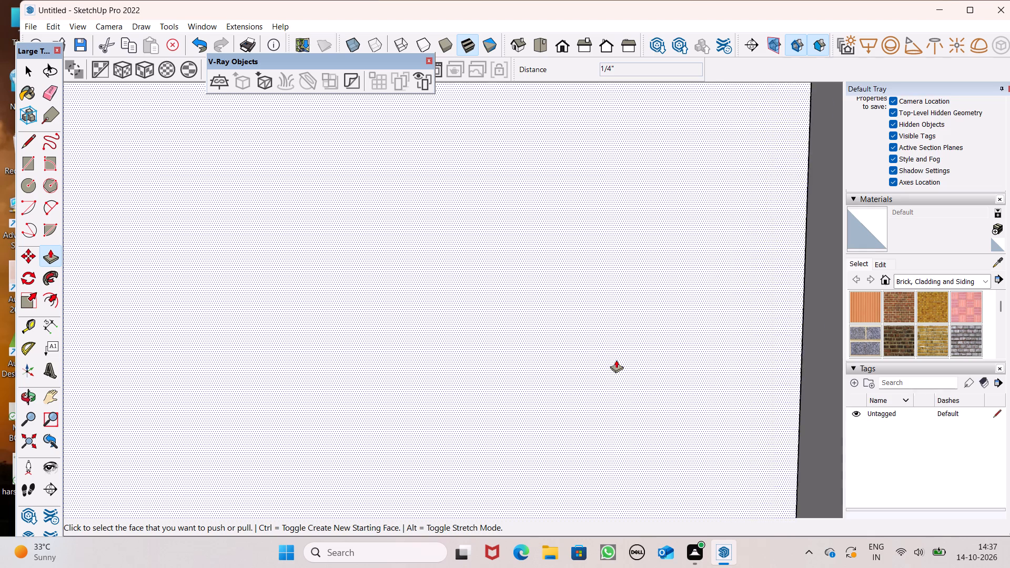
pyautogui.scroll(-5, 616, 360)
pyautogui.moveTo(688, 397); pyautogui.dragTo(708, 412, button='middle')
pyautogui.scroll(1, 723, 414)
pyautogui.moveTo(721, 416); pyautogui.dragTo(713, 445, button='middle')
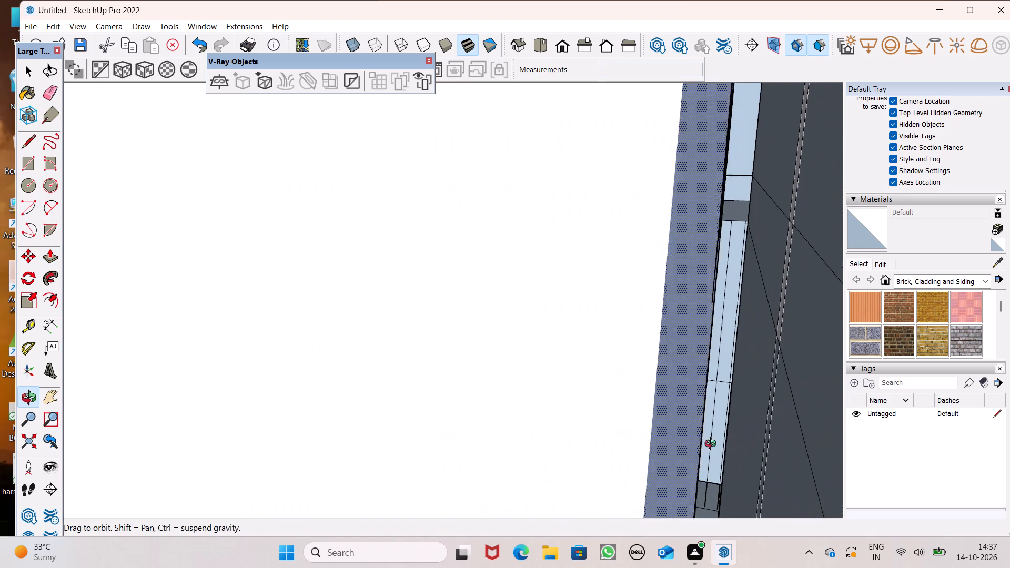
pyautogui.moveTo(713, 445); pyautogui.dragTo(717, 446, button='middle')
pyautogui.scroll(13, 716, 442)
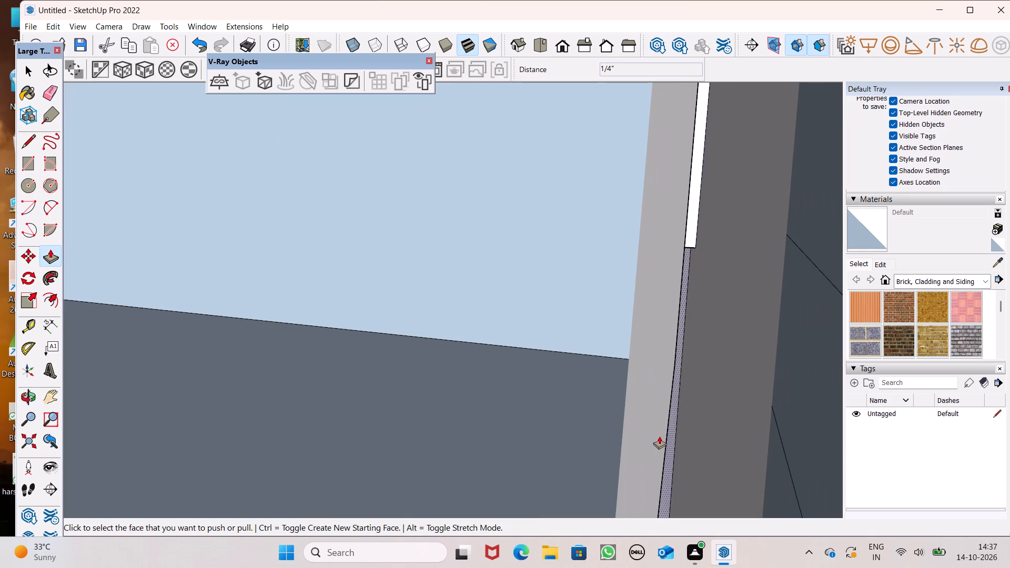
pyautogui.moveTo(647, 433); pyautogui.dragTo(685, 431)
# Pull the nearest slat's lower back face 1' 3 7/16" across to the wall beneath the sill block.
pyautogui.scroll(-8, 638, 350)
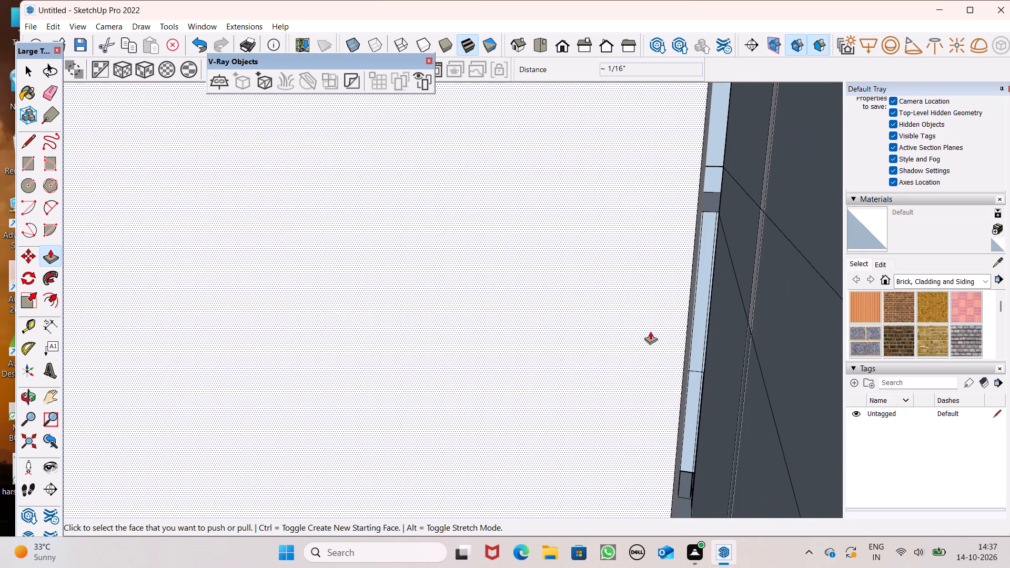
pyautogui.scroll(-10, 650, 331)
pyautogui.scroll(1, 696, 346)
pyautogui.moveTo(696, 346); pyautogui.dragTo(646, 378, button='middle')
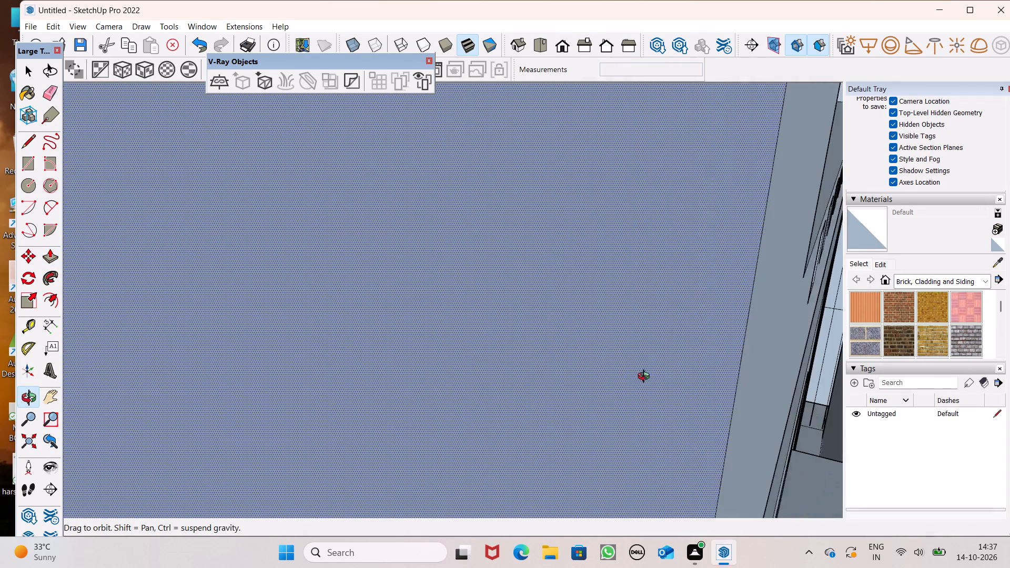
pyautogui.moveTo(646, 378); pyautogui.dragTo(762, 354, button='middle')
pyautogui.scroll(-4, 731, 330)
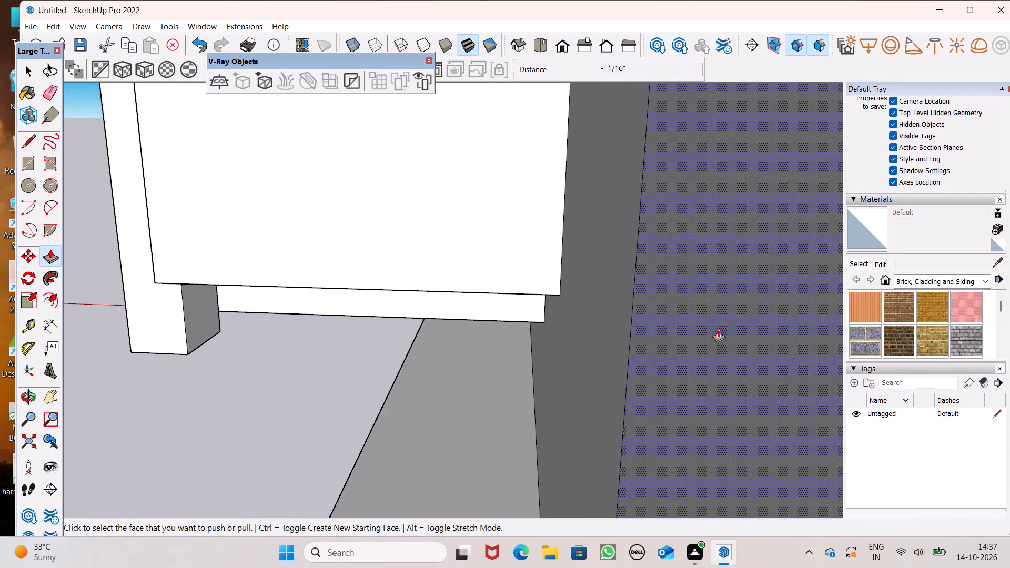
pyautogui.scroll(-4, 711, 320)
pyautogui.scroll(1, 703, 335)
pyautogui.scroll(-1, 661, 303)
pyautogui.scroll(1, 661, 318)
pyautogui.scroll(-20, 661, 322)
pyautogui.scroll(-1, 661, 322)
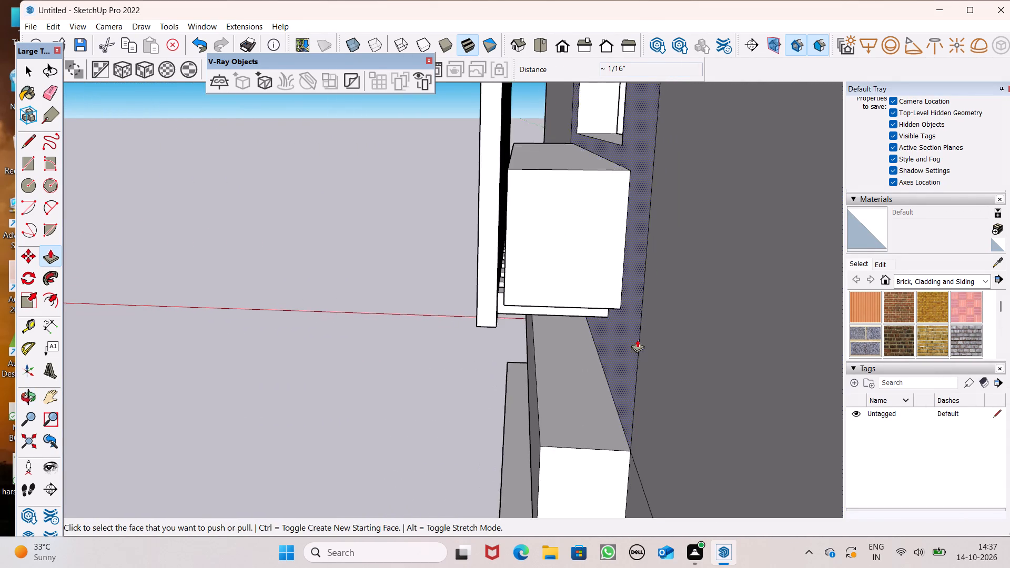
pyautogui.scroll(-2, 637, 339)
pyautogui.scroll(12, 582, 286)
pyautogui.moveTo(581, 352); pyautogui.dragTo(446, 259, button='middle')
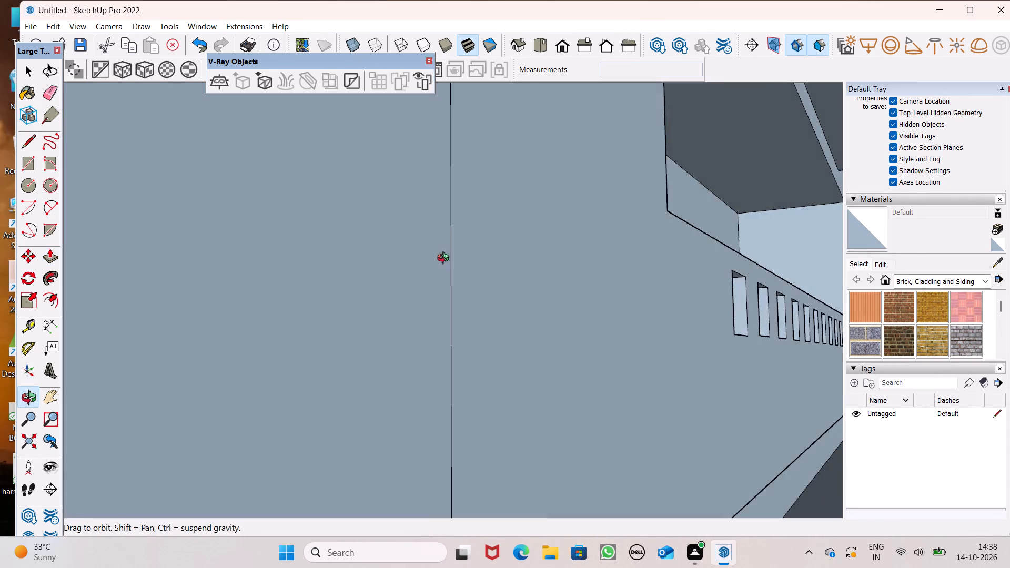
pyautogui.moveTo(446, 259); pyautogui.dragTo(510, 287, button='middle')
pyautogui.moveTo(468, 331); pyautogui.dragTo(708, 372)
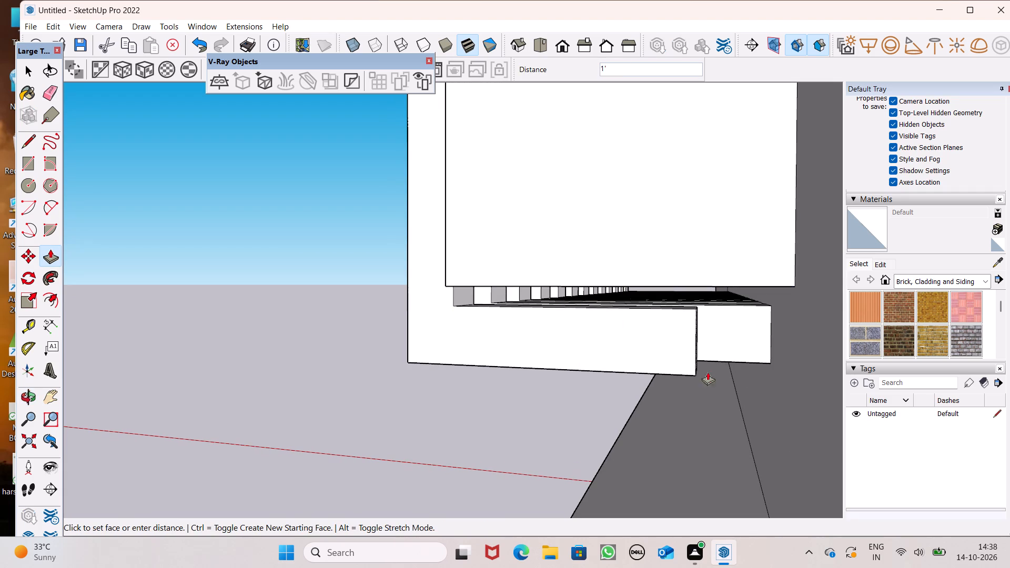
pyautogui.moveTo(708, 372); pyautogui.dragTo(776, 379)
# Examine the end of the nearest slat's bar up close where it meets the house wall.
pyautogui.scroll(1, 775, 351)
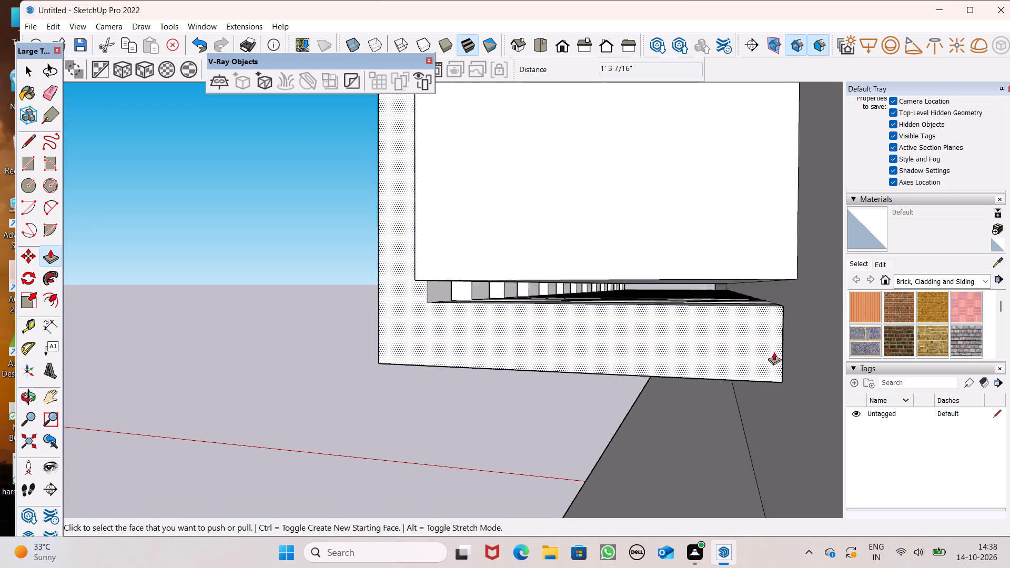
pyautogui.moveTo(767, 364); pyautogui.dragTo(757, 383, button='middle')
pyautogui.middleClick(757, 383)
pyautogui.scroll(8, 797, 366)
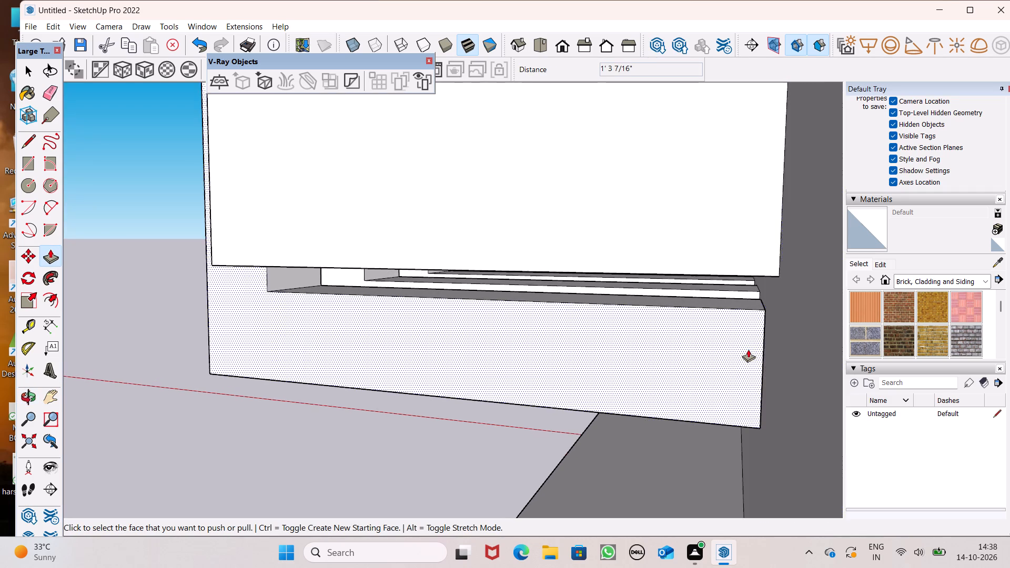
pyautogui.scroll(6, 748, 349)
pyautogui.moveTo(773, 364); pyautogui.dragTo(804, 399, button='middle')
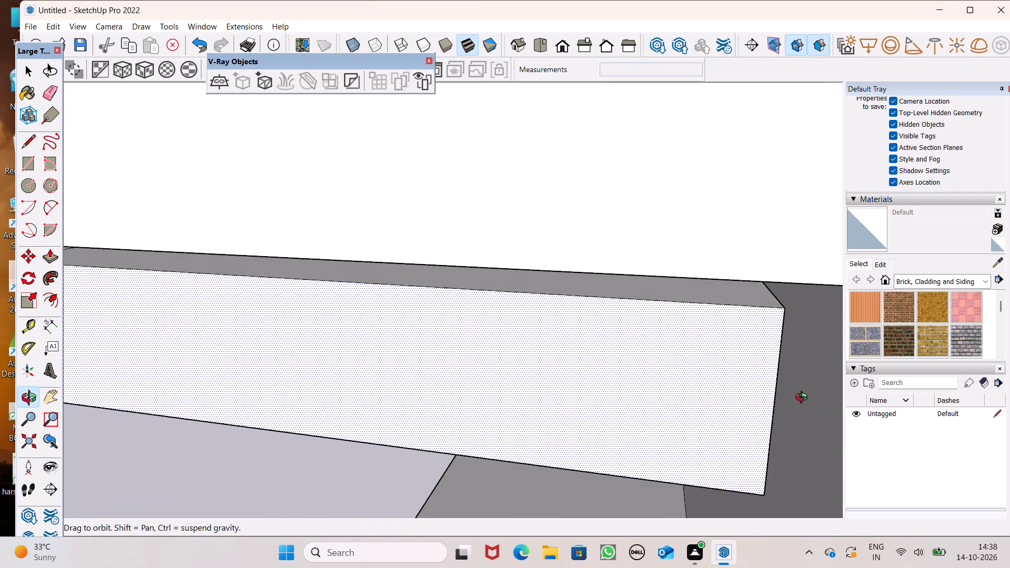
pyautogui.moveTo(804, 399); pyautogui.dragTo(754, 390, button='middle')
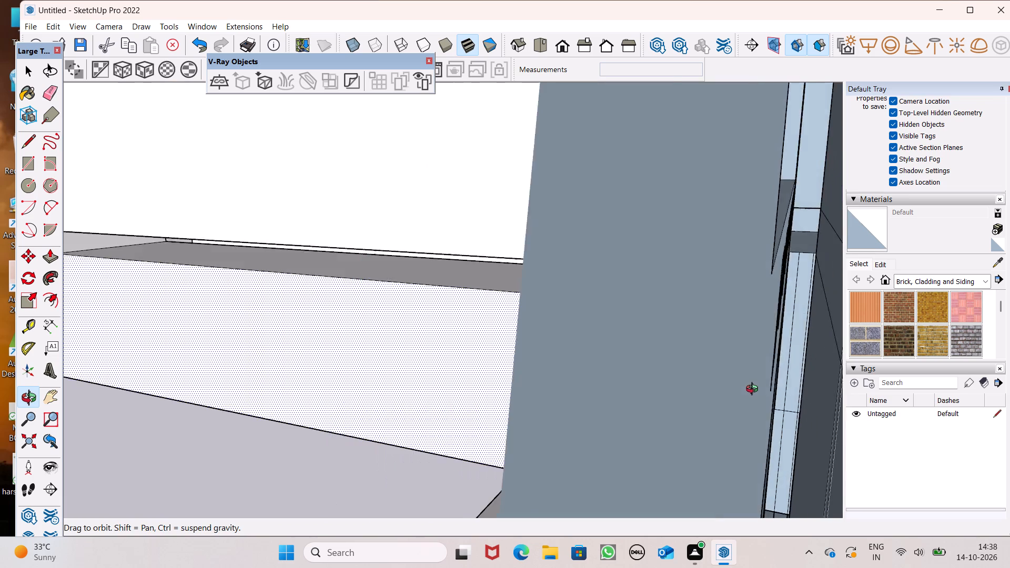
pyautogui.moveTo(754, 390); pyautogui.dragTo(763, 383, button='middle')
pyautogui.scroll(18, 775, 366)
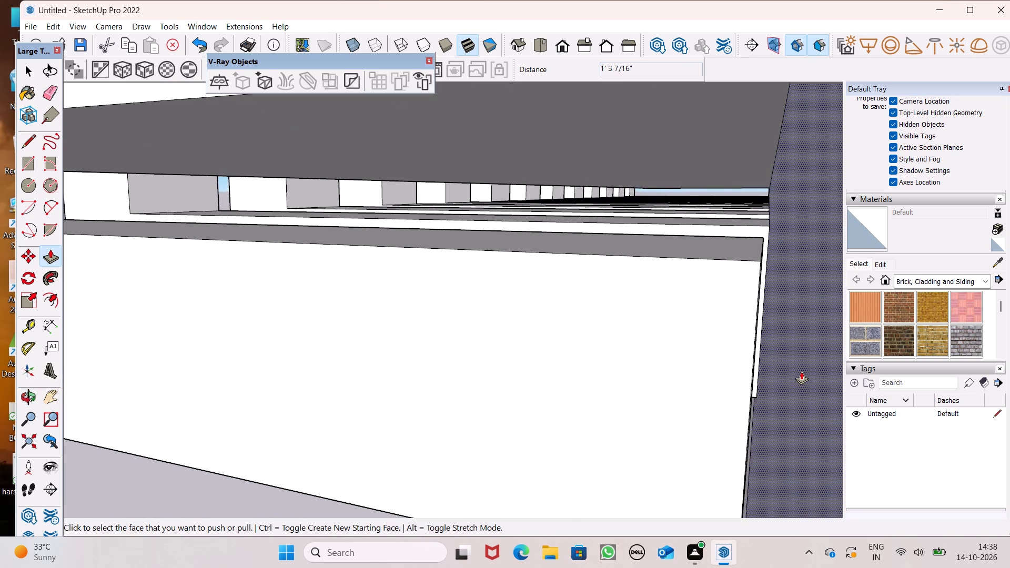
pyautogui.scroll(7, 801, 371)
pyautogui.middleClick(801, 371)
pyautogui.scroll(8, 790, 376)
pyautogui.scroll(-5, 784, 377)
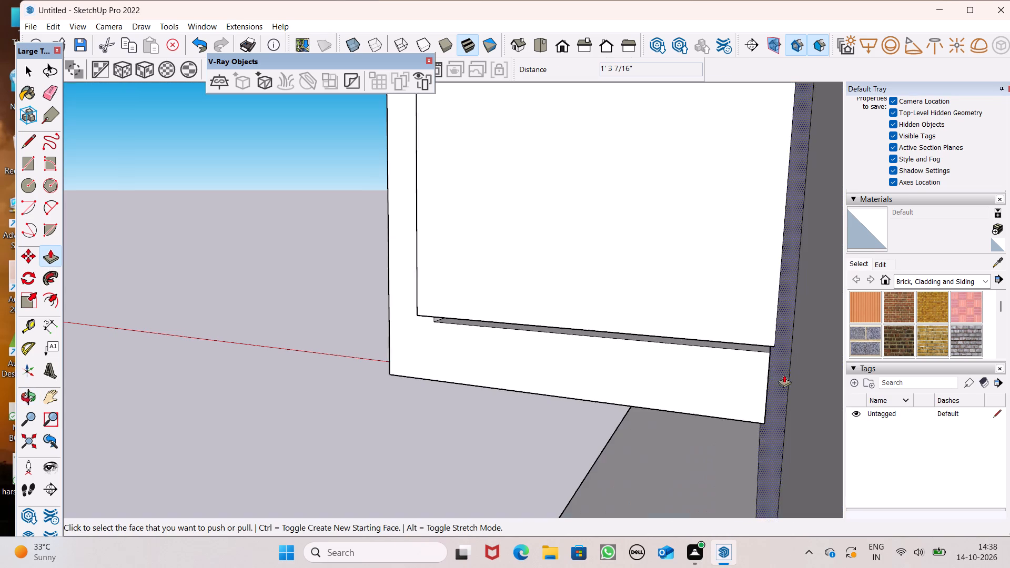
pyautogui.scroll(14, 790, 301)
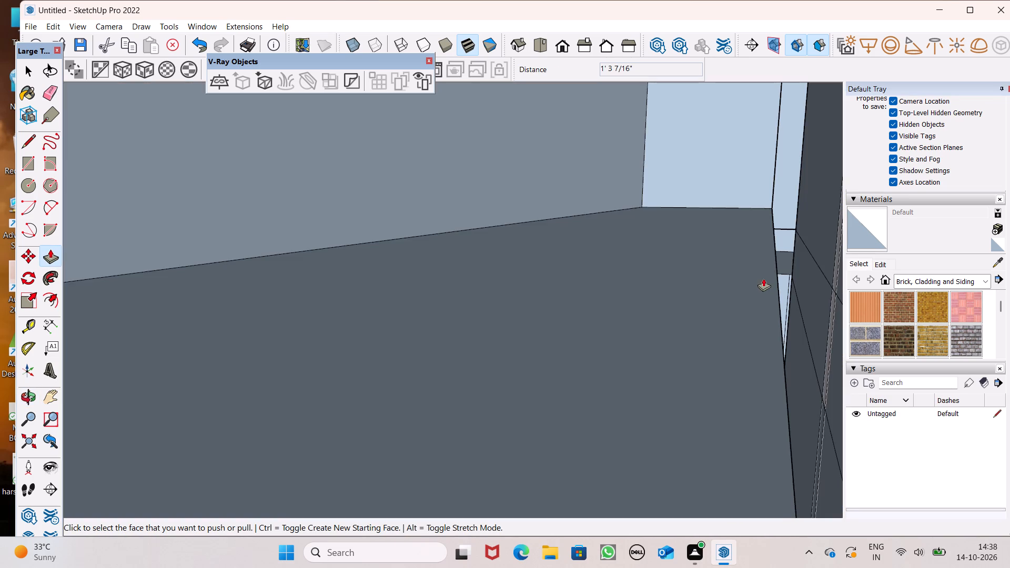
pyautogui.scroll(-6, 764, 296)
pyautogui.moveTo(775, 398); pyautogui.dragTo(763, 409, button='middle')
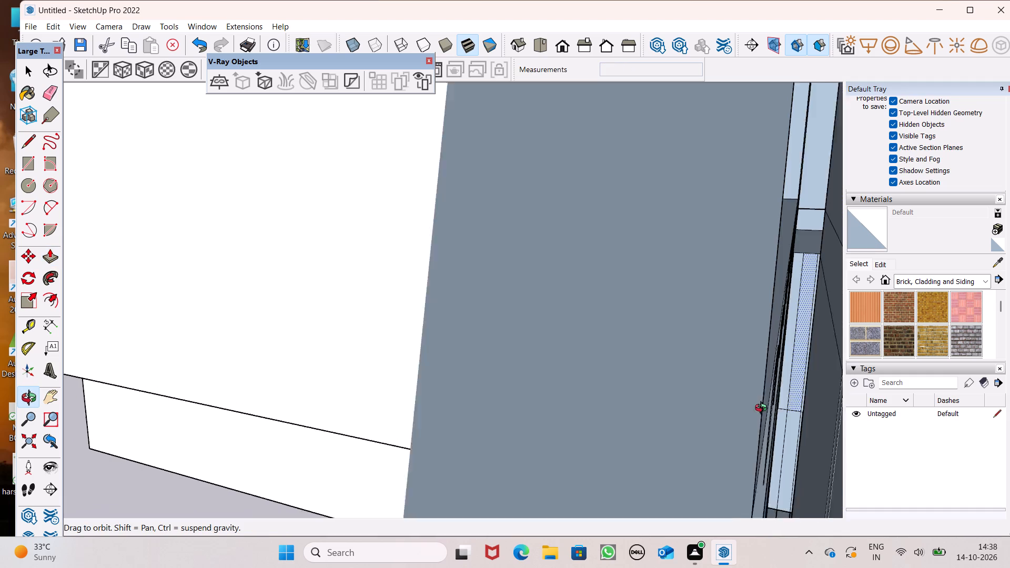
pyautogui.moveTo(763, 409); pyautogui.dragTo(776, 404, button='middle')
pyautogui.scroll(-11, 790, 335)
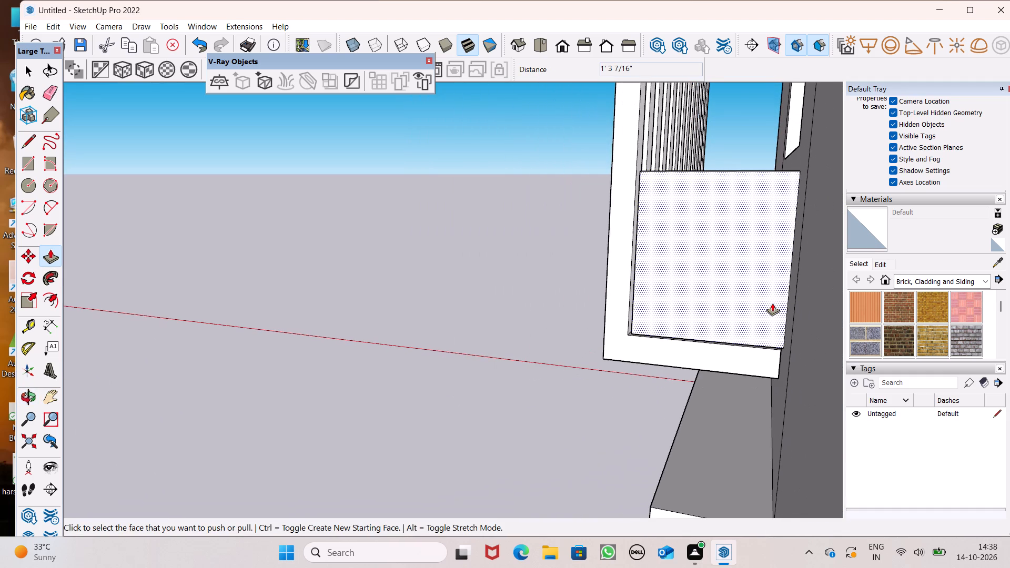
# Examine the slats, their connecting bars and the surrounding side facade from several angles, including from above.
pyautogui.scroll(-1, 772, 303)
pyautogui.scroll(-4, 632, 277)
pyautogui.scroll(1, 681, 307)
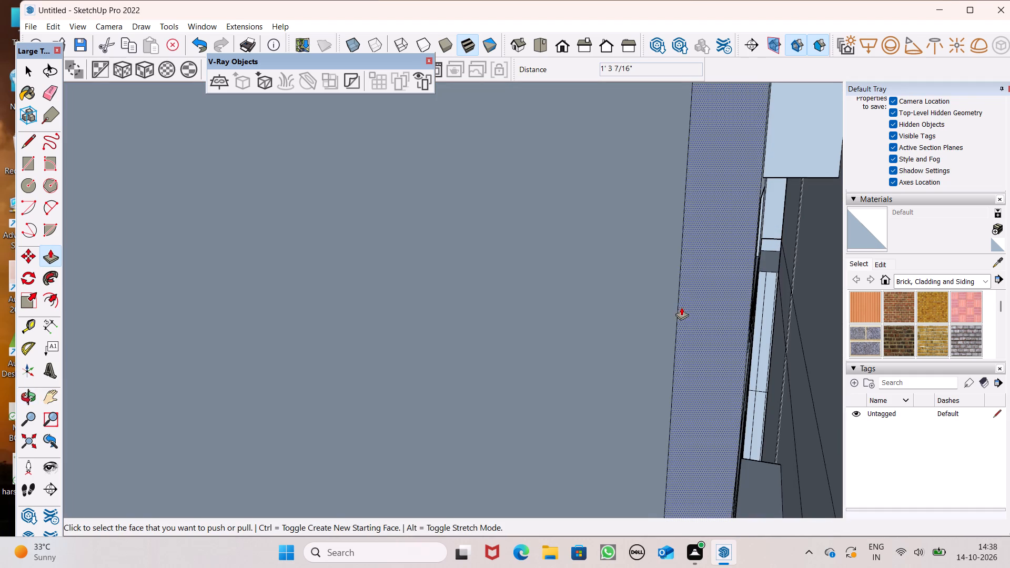
pyautogui.click(584, 46)
pyautogui.scroll(-5, 587, 100)
pyautogui.scroll(-10, 581, 225)
pyautogui.moveTo(635, 199); pyautogui.dragTo(345, 330, button='middle')
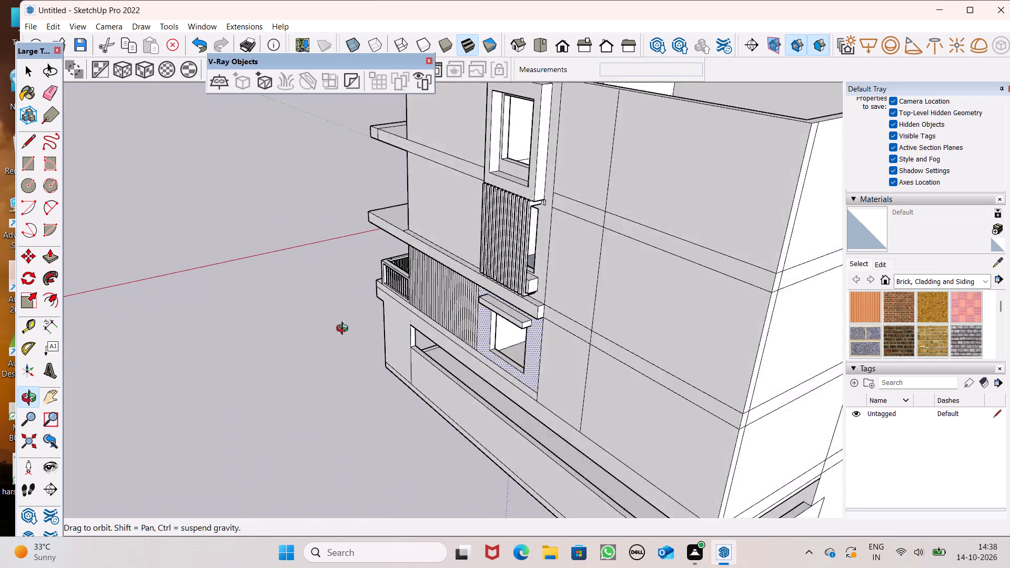
pyautogui.moveTo(345, 330); pyautogui.dragTo(270, 321, button='middle')
pyautogui.scroll(7, 387, 287)
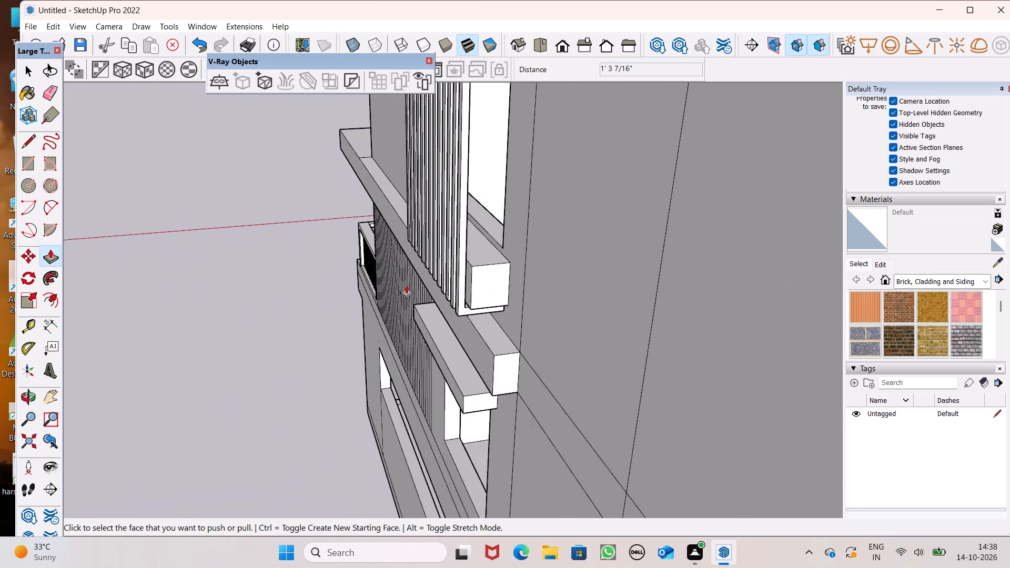
pyautogui.scroll(6, 518, 297)
pyautogui.scroll(-14, 506, 315)
pyautogui.moveTo(463, 334); pyautogui.dragTo(465, 337, button='middle')
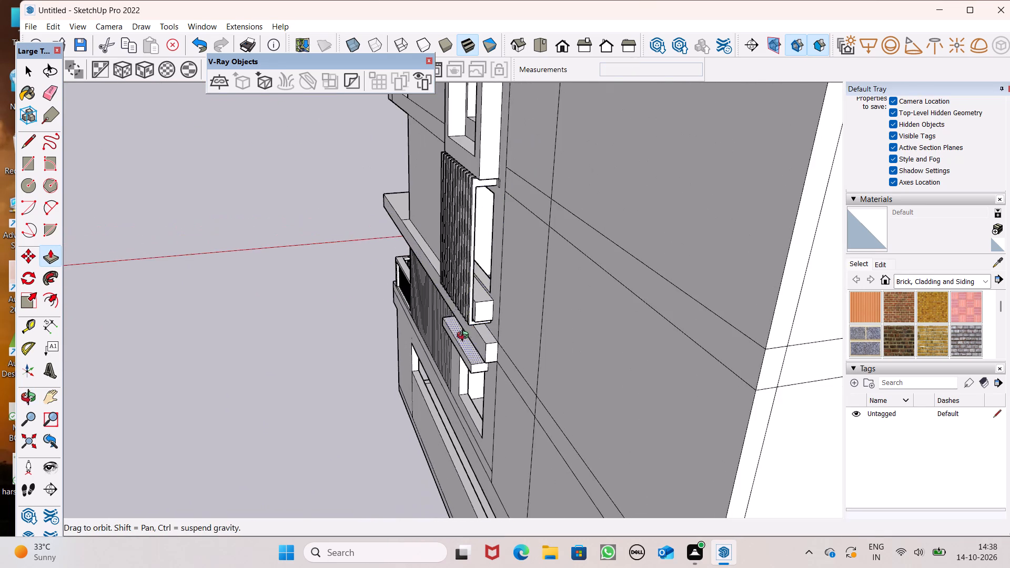
pyautogui.moveTo(465, 337); pyautogui.dragTo(803, 311, button='middle')
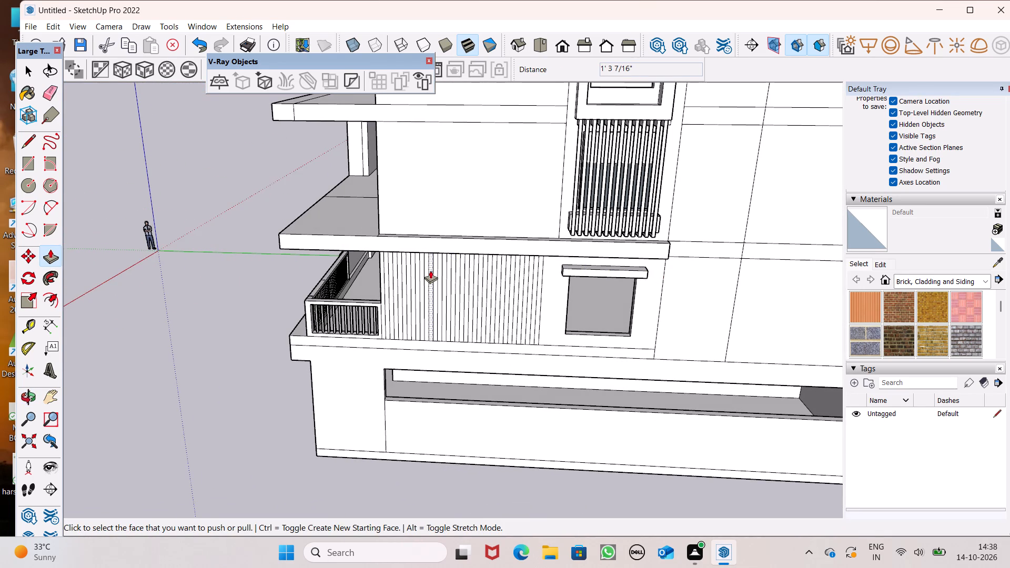
pyautogui.scroll(-1, 430, 270)
pyautogui.moveTo(527, 305); pyautogui.dragTo(563, 318, button='middle')
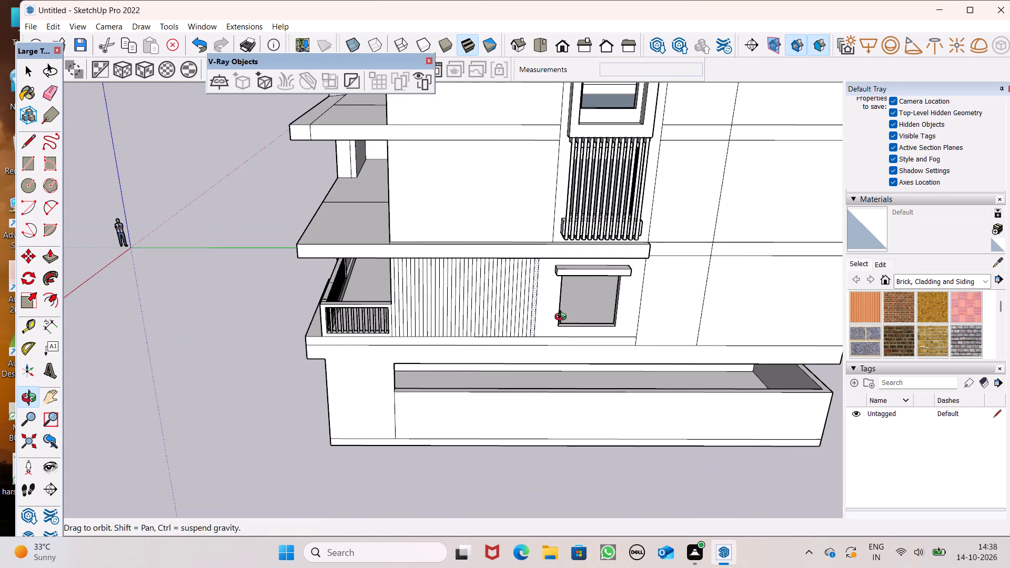
pyautogui.moveTo(563, 318); pyautogui.dragTo(570, 278, button='middle')
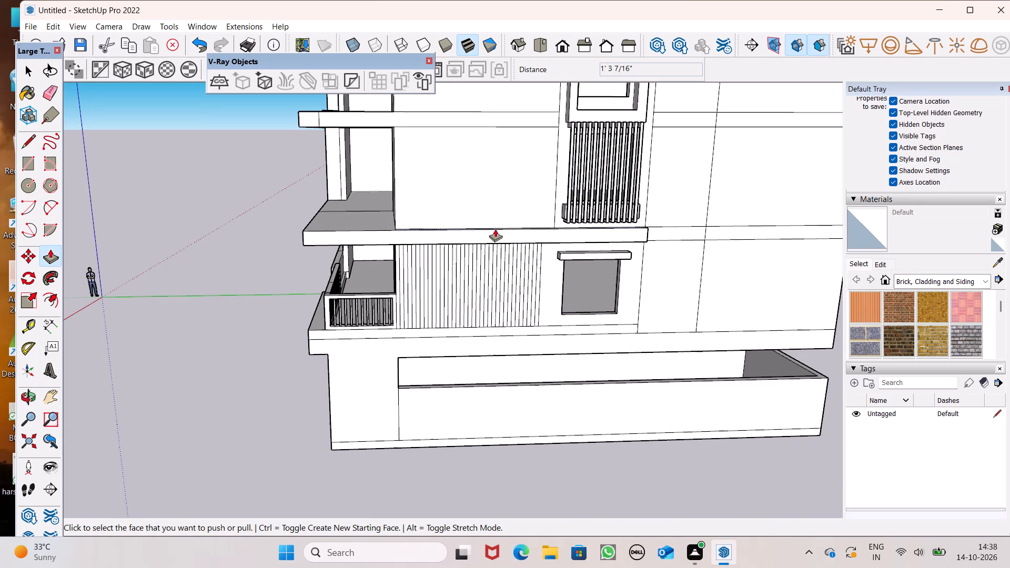
pyautogui.scroll(-4, 463, 238)
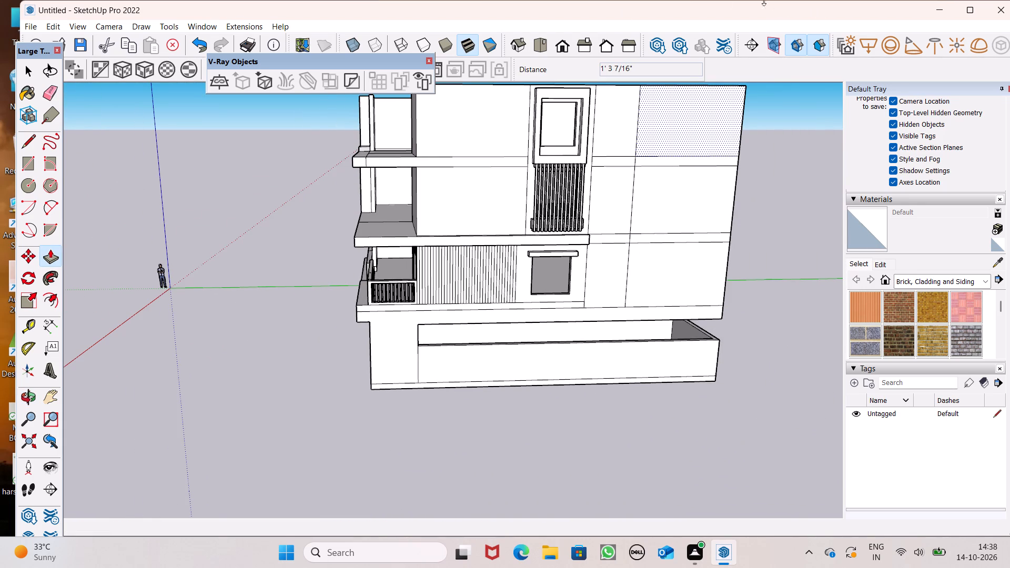
pyautogui.moveTo(647, 141); pyautogui.dragTo(685, 328, button='middle')
pyautogui.scroll(8, 586, 192)
pyautogui.scroll(4, 643, 215)
pyautogui.moveTo(618, 224); pyautogui.dragTo(641, 192, button='middle')
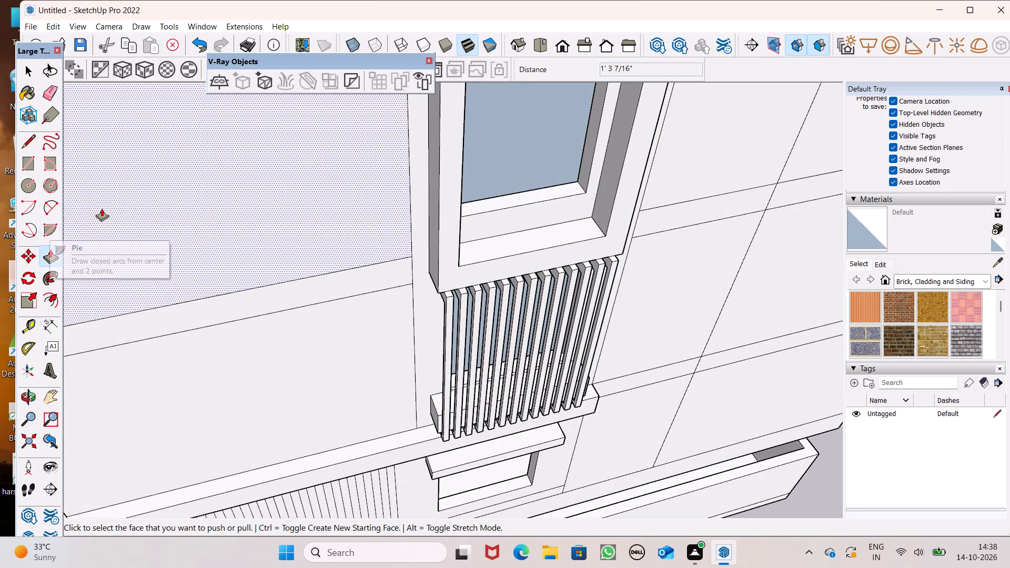
pyautogui.scroll(-3, 209, 209)
pyautogui.scroll(-6, 689, 231)
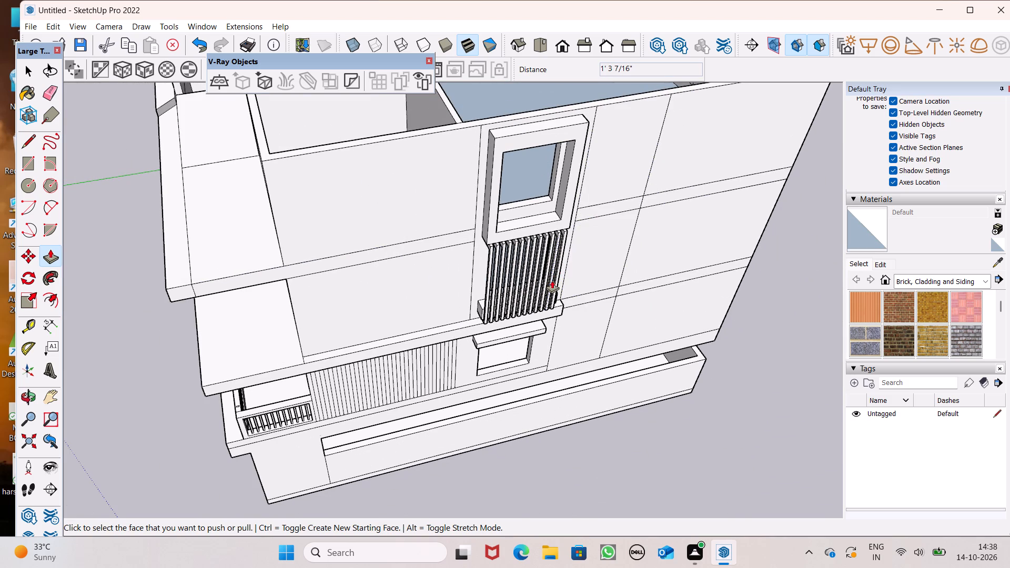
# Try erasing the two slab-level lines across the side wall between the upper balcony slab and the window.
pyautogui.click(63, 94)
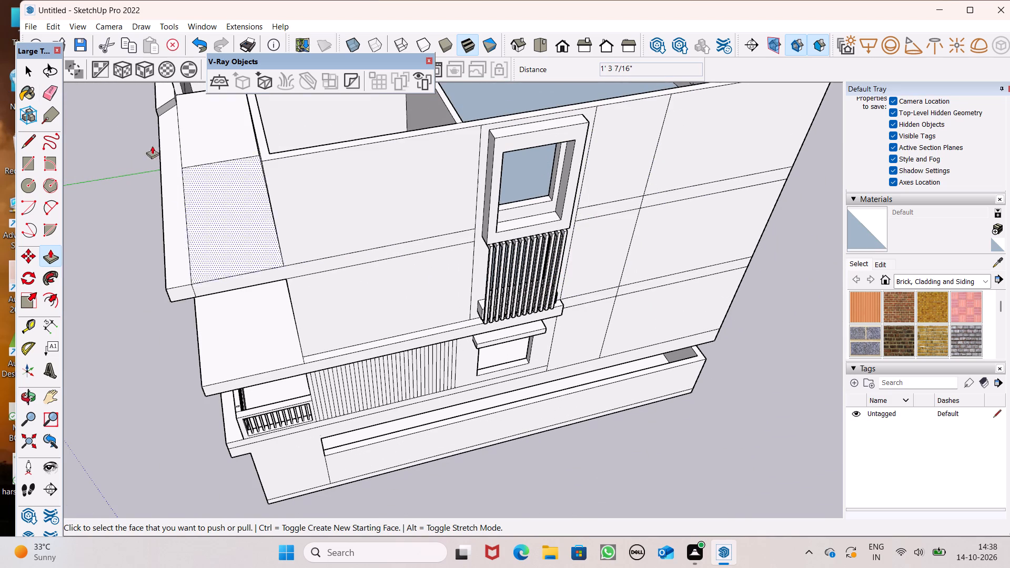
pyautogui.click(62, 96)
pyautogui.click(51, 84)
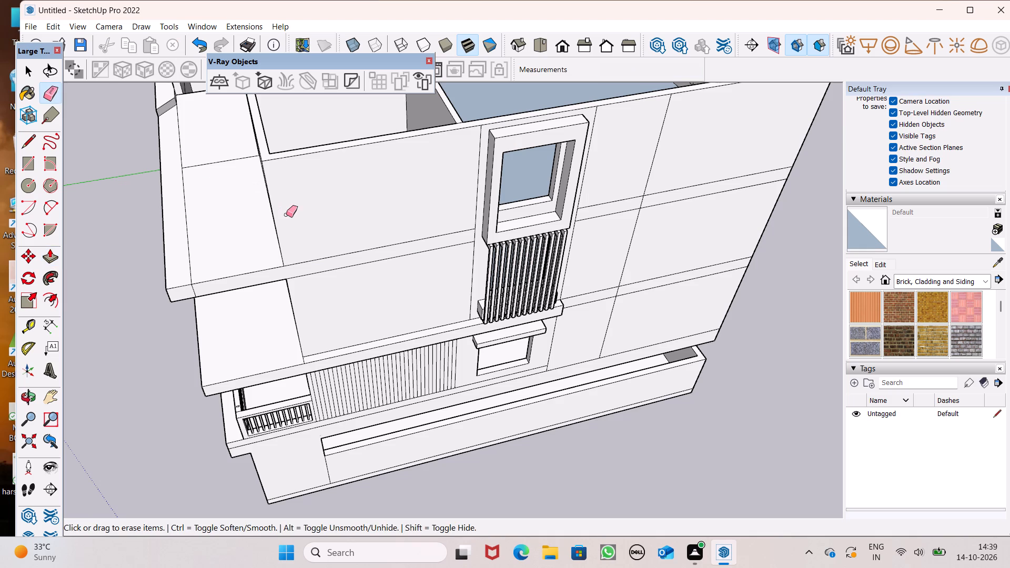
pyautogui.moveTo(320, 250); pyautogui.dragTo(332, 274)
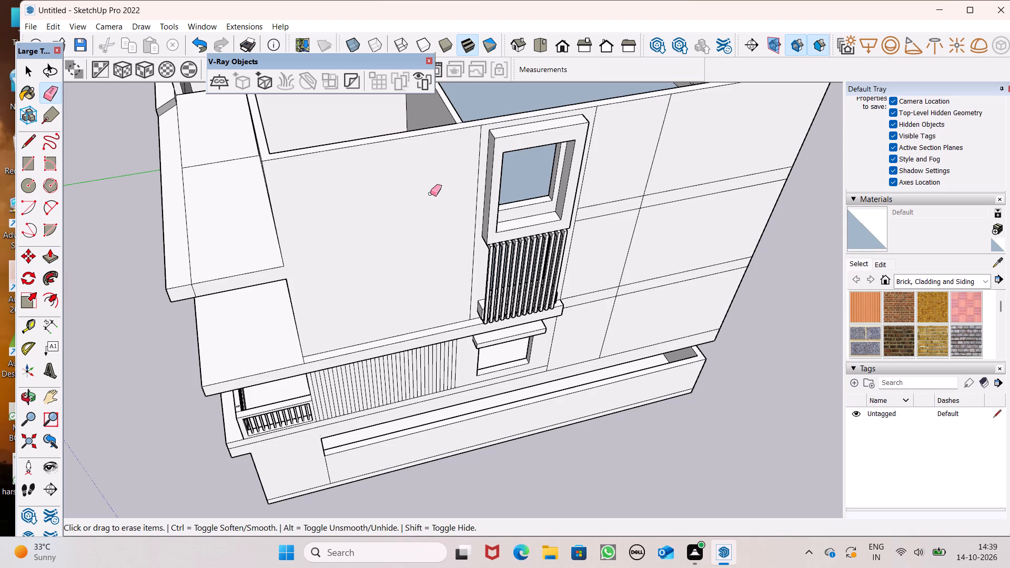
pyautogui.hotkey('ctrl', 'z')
# Erase the two slab-level lines crossing the side wall from the upper balcony slab to the window's vertical strip.
pyautogui.moveTo(492, 240); pyautogui.dragTo(492, 121, button='middle')
pyautogui.moveTo(388, 186); pyautogui.dragTo(446, 216, button='middle')
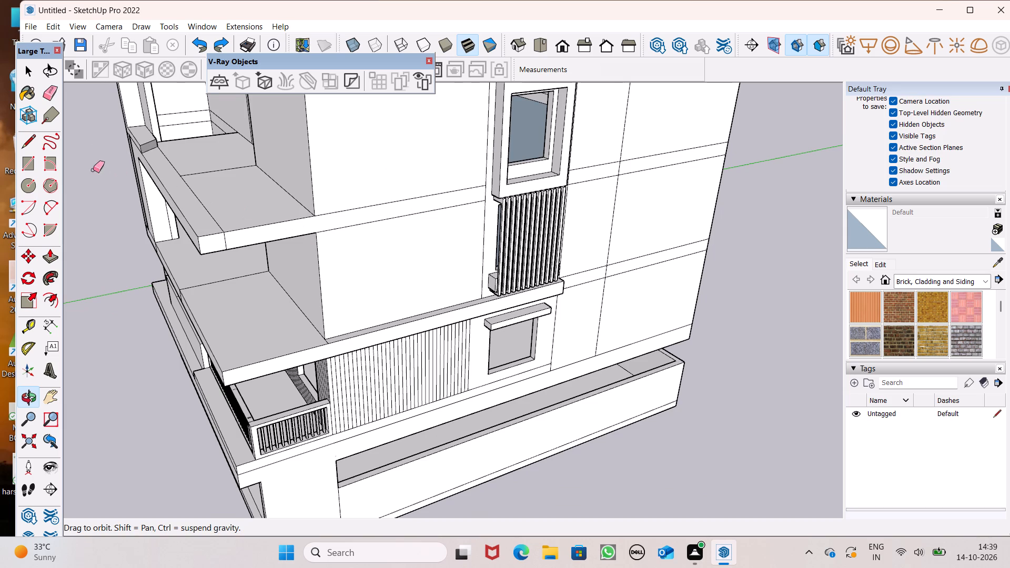
pyautogui.click(48, 267)
pyautogui.click(55, 259)
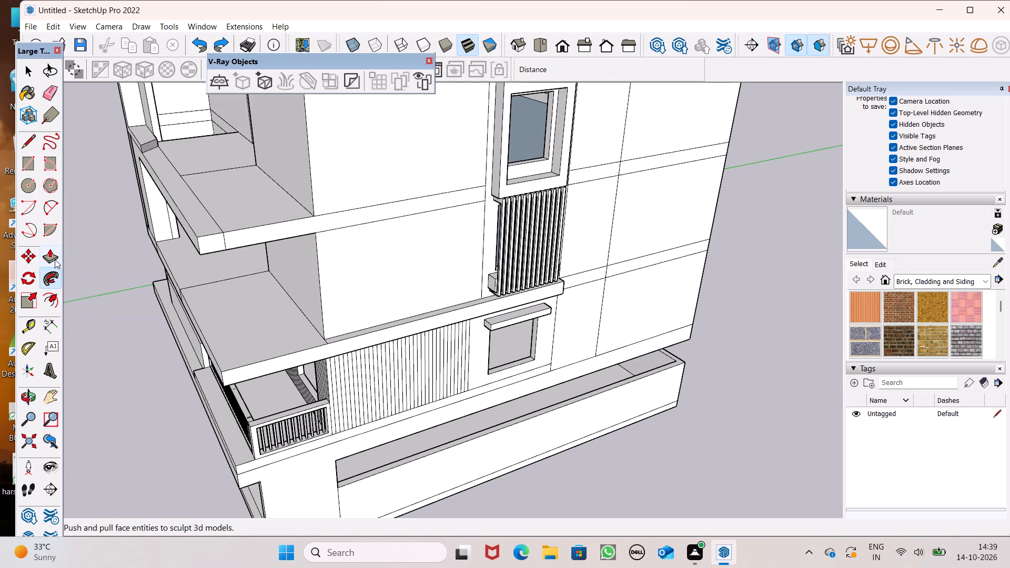
pyautogui.scroll(-2, 268, 240)
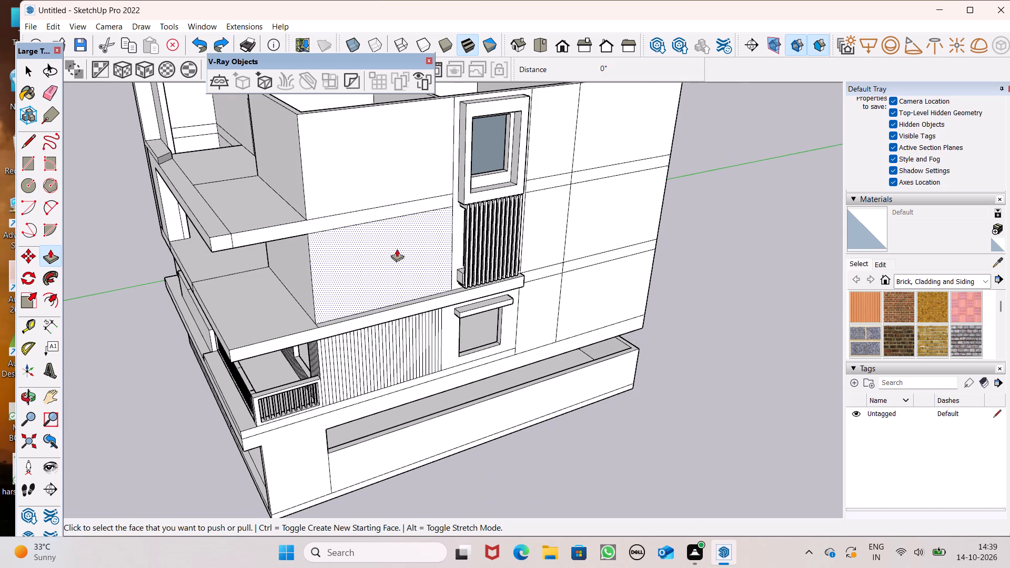
pyautogui.click(51, 88)
pyautogui.moveTo(354, 201); pyautogui.dragTo(362, 229)
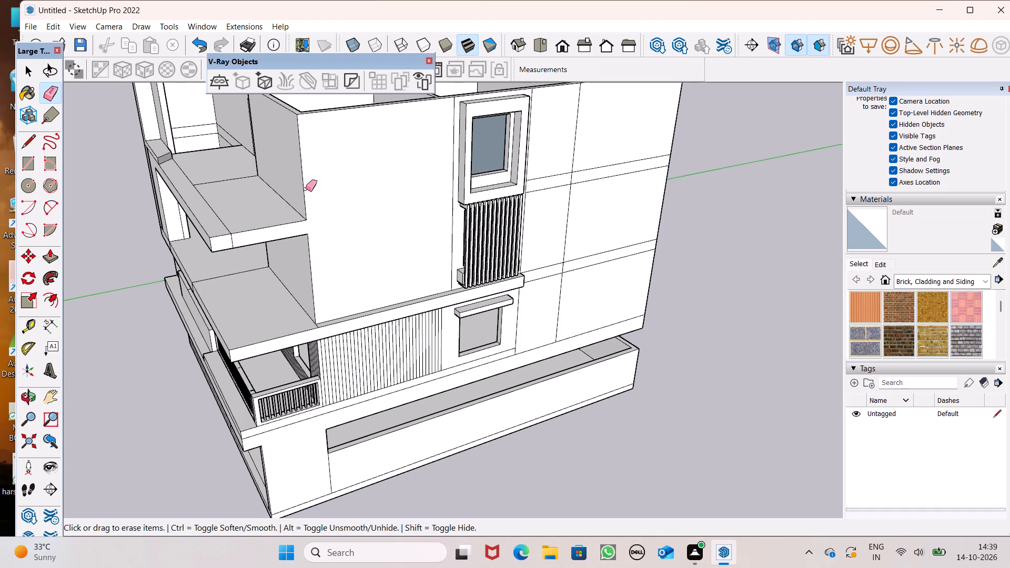
# Maximize the modelling window.
pyautogui.moveTo(361, 217); pyautogui.dragTo(305, 263, button='middle')
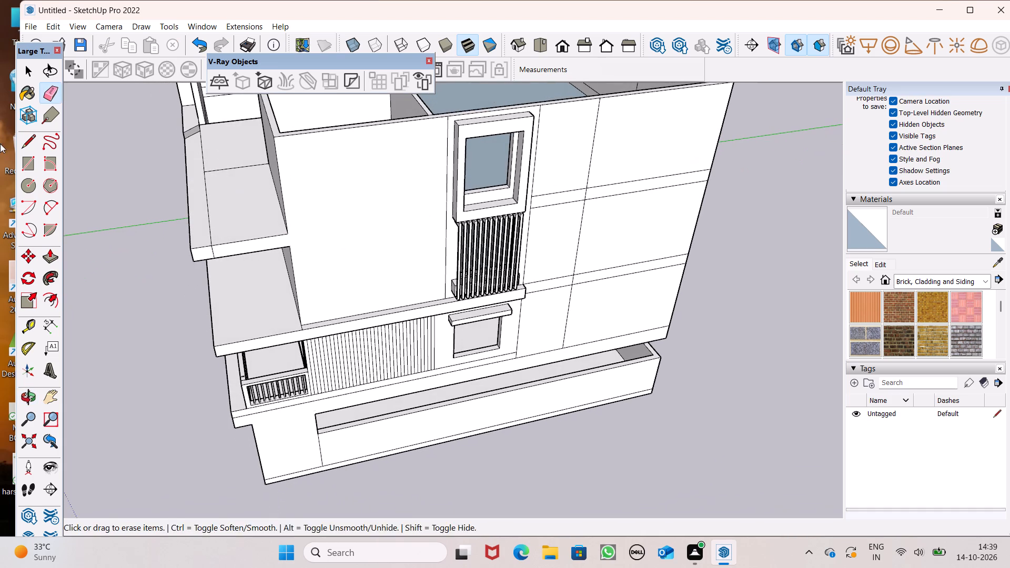
pyautogui.click(15, 140)
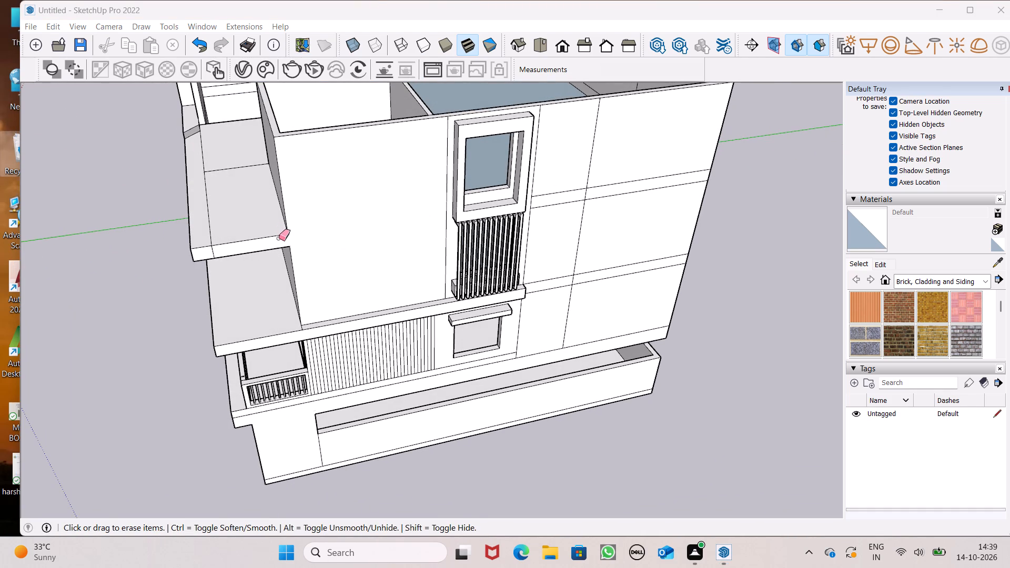
pyautogui.scroll(4, 282, 239)
pyautogui.press('space')
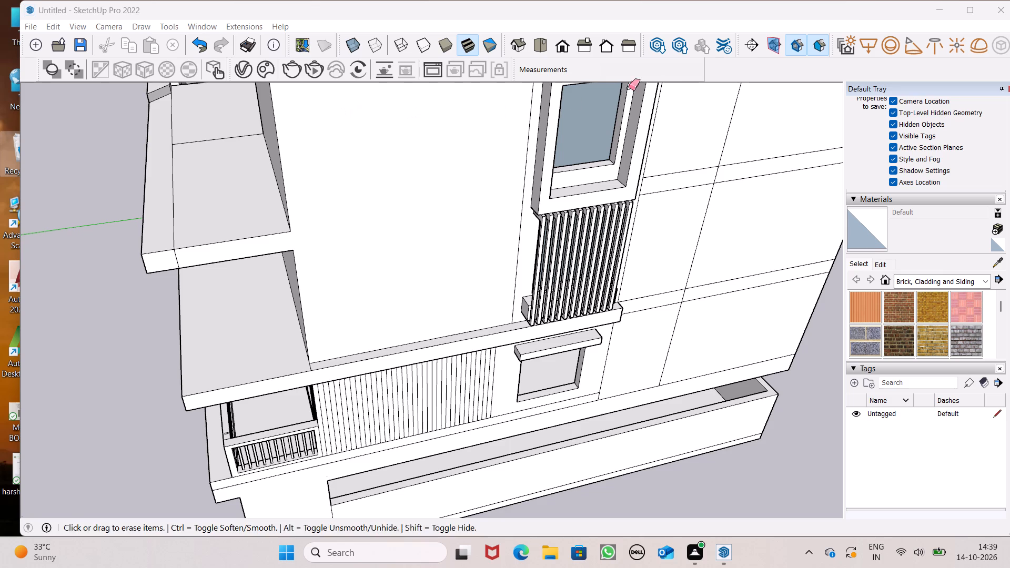
pyautogui.click(964, 11)
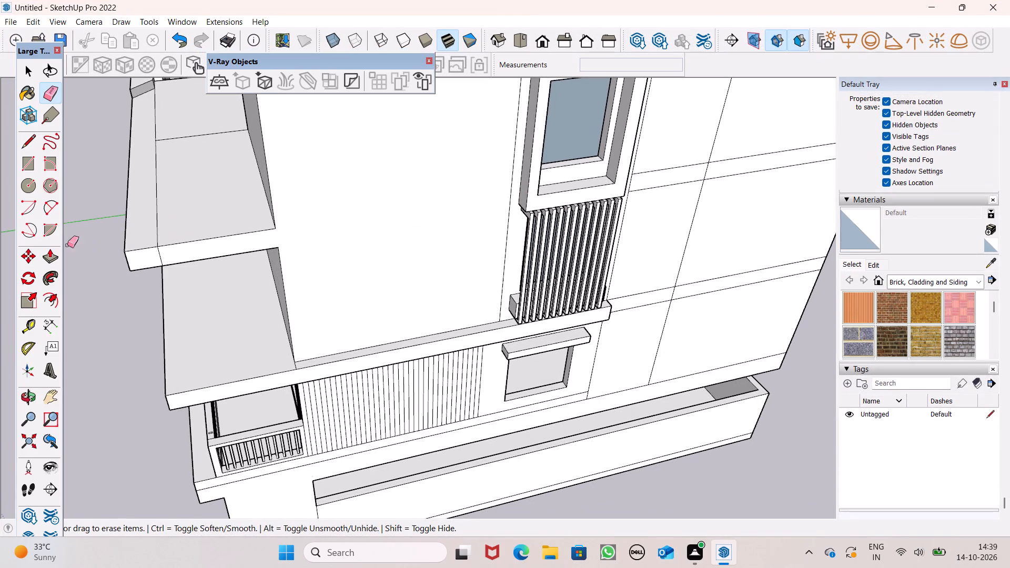
# Draw a short vertical line closing the upper balcony slab's side face where it meets the house wall.
pyautogui.click(29, 141)
pyautogui.scroll(6, 247, 248)
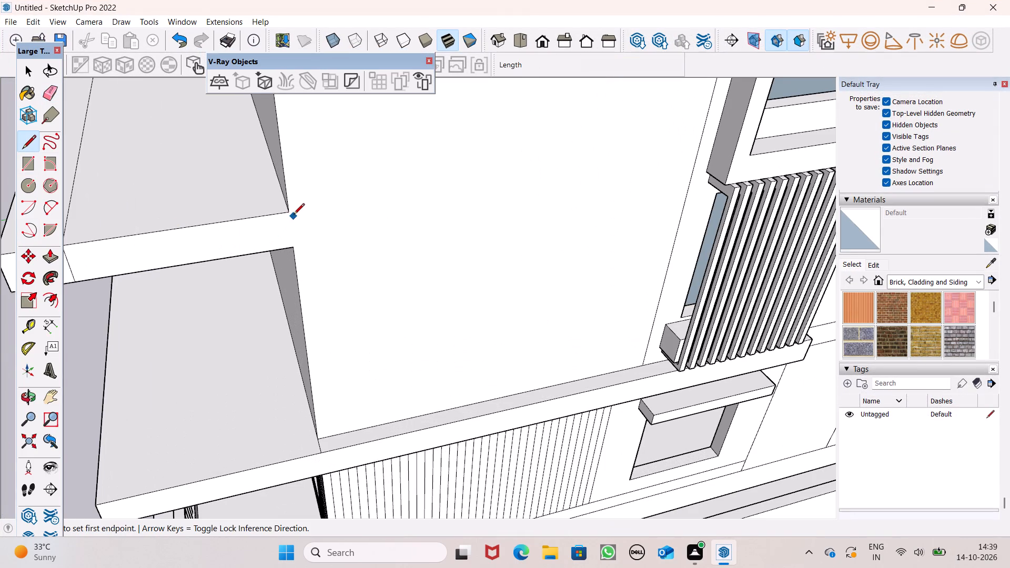
pyautogui.click(291, 211)
pyautogui.click(290, 250)
# Draw a line about 30' 3" along the upper balcony floor, parallel to its front line, ending on the slab's side edge.
pyautogui.scroll(-5, 338, 295)
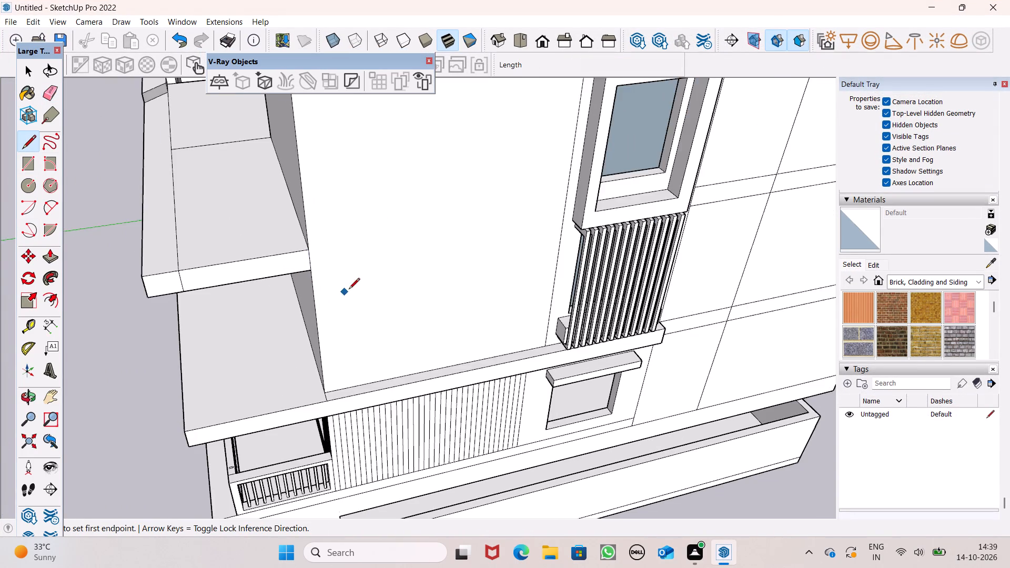
pyautogui.scroll(-3, 349, 290)
pyautogui.moveTo(318, 355); pyautogui.dragTo(504, 391, button='middle')
pyautogui.scroll(-4, 363, 305)
pyautogui.moveTo(321, 374); pyautogui.dragTo(419, 361, button='middle')
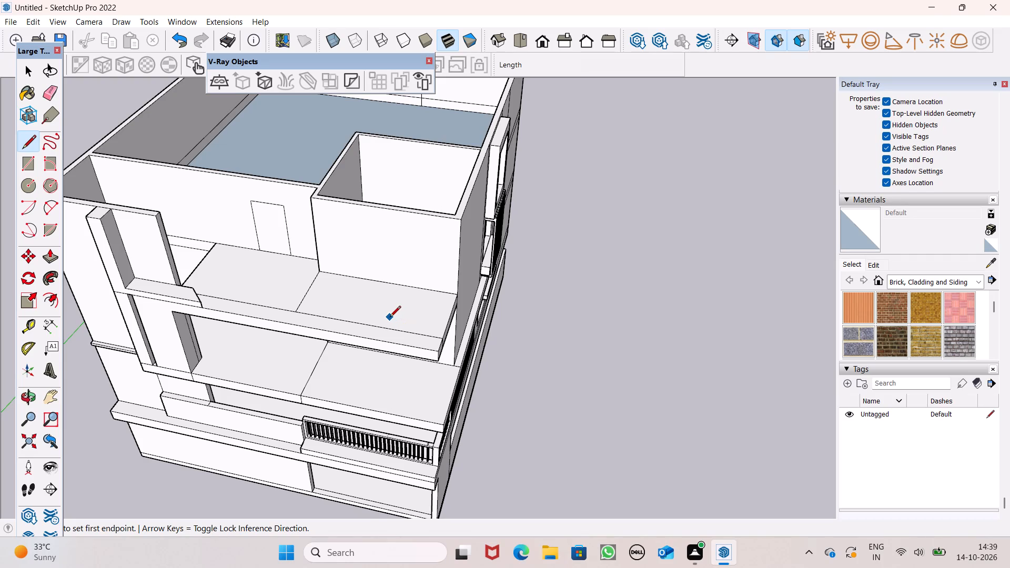
pyautogui.moveTo(243, 308); pyautogui.dragTo(294, 447, button='middle')
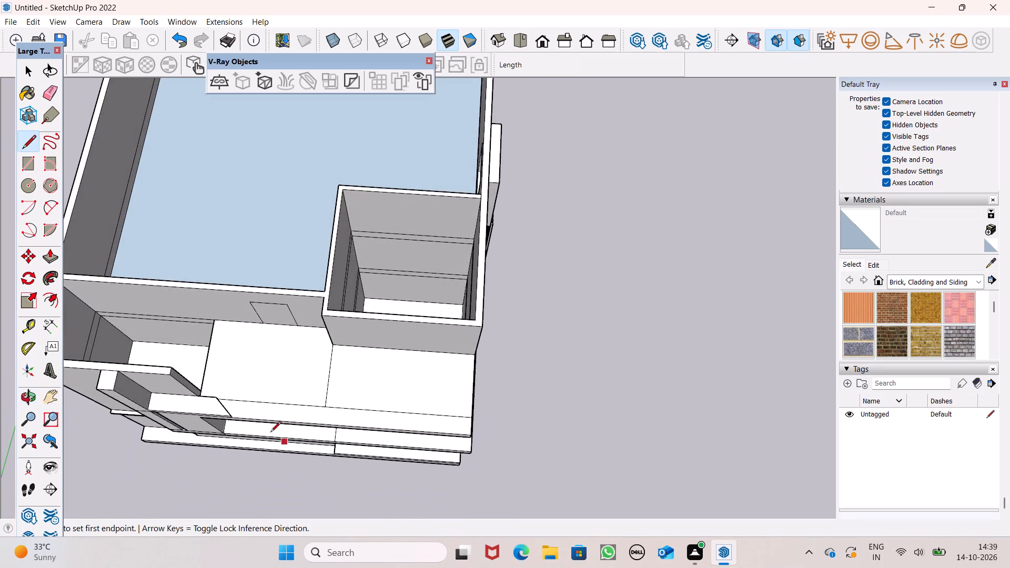
pyautogui.scroll(5, 224, 406)
pyautogui.middleClick(246, 440)
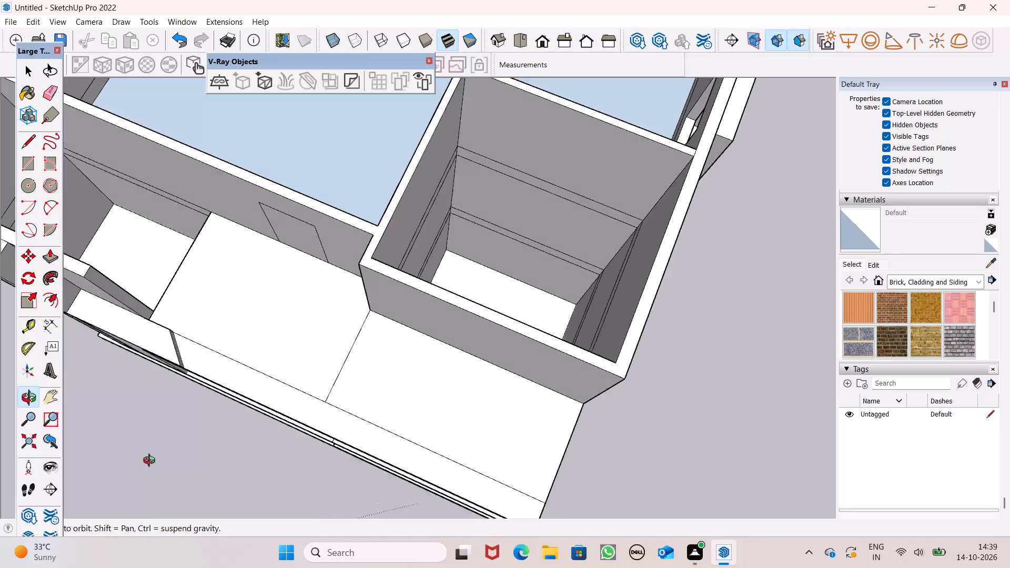
pyautogui.scroll(6, 232, 399)
pyautogui.moveTo(237, 386); pyautogui.dragTo(213, 470, button='middle')
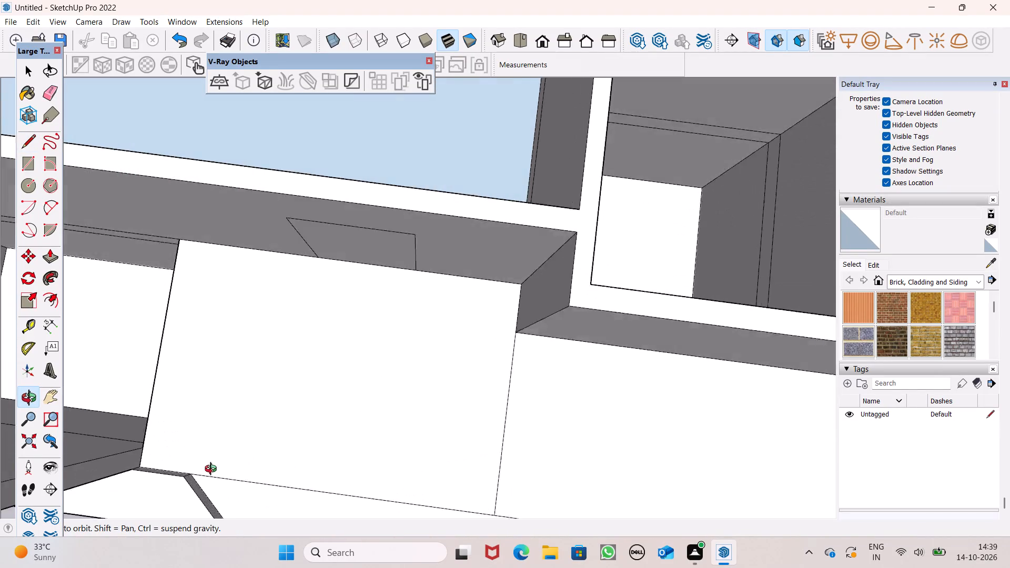
pyautogui.moveTo(213, 470); pyautogui.dragTo(323, 445, button='middle')
pyautogui.scroll(-5, 302, 413)
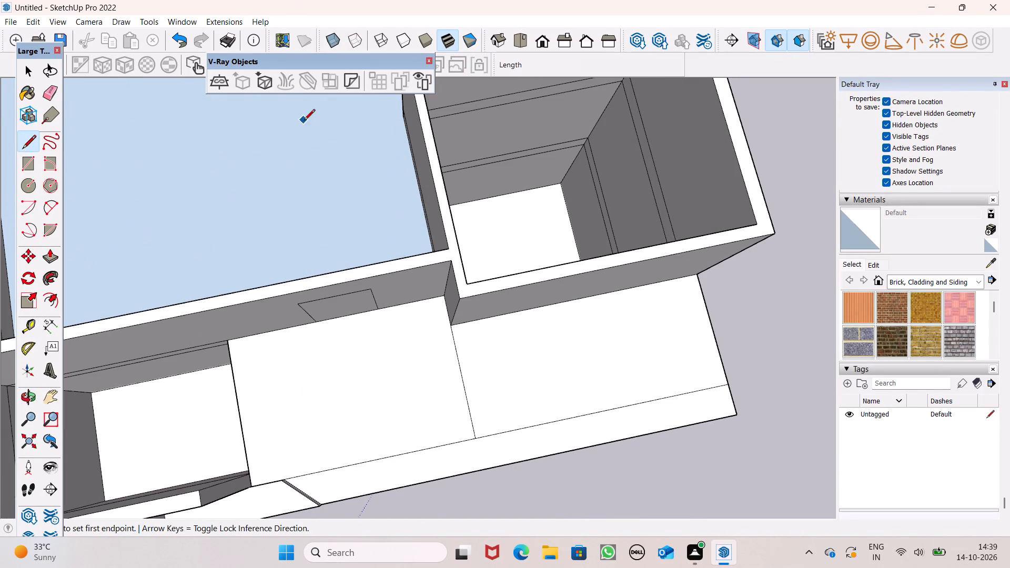
pyautogui.scroll(-3, 363, 379)
pyautogui.scroll(2, 381, 424)
pyautogui.moveTo(392, 439); pyautogui.dragTo(462, 485, button='middle')
pyautogui.scroll(-2, 436, 414)
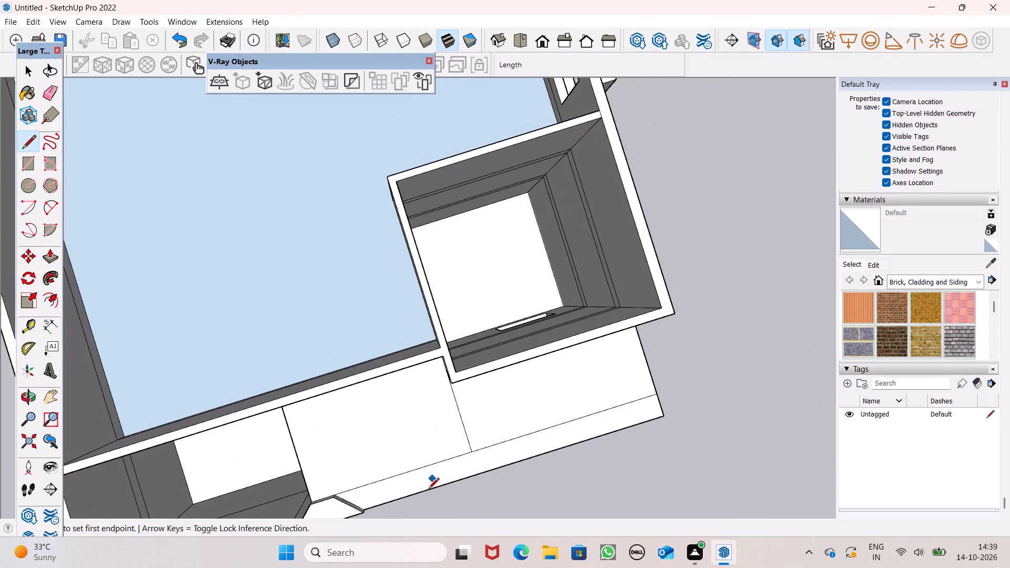
pyautogui.scroll(6, 337, 500)
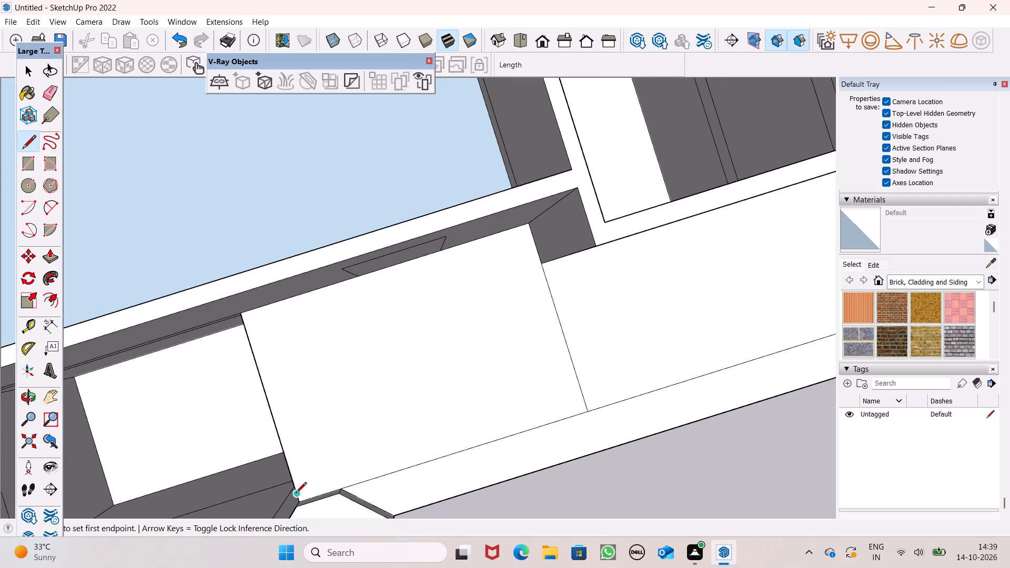
pyautogui.moveTo(296, 494); pyautogui.dragTo(317, 490)
pyautogui.scroll(-5, 423, 450)
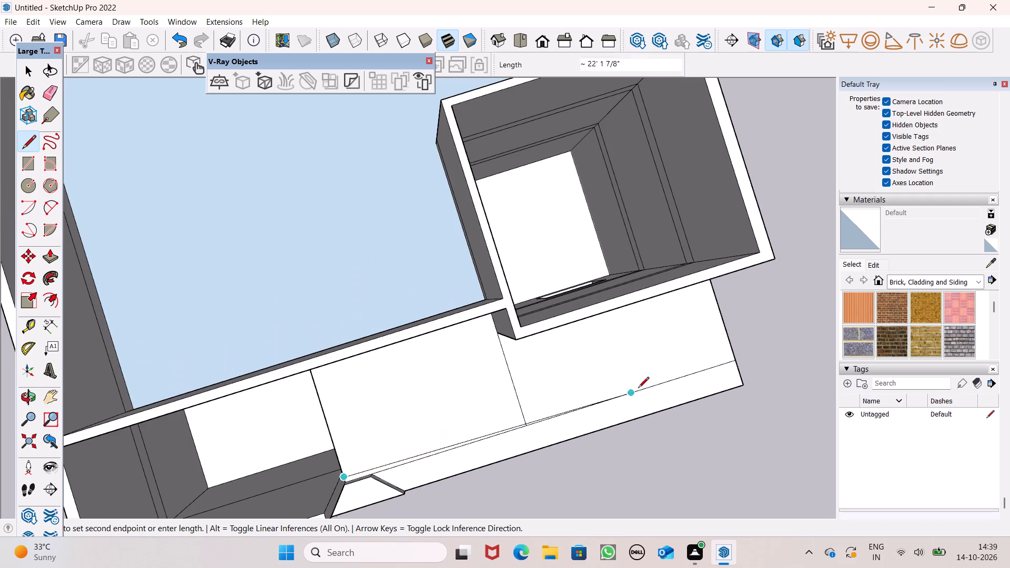
pyautogui.scroll(6, 732, 350)
pyautogui.click(732, 350)
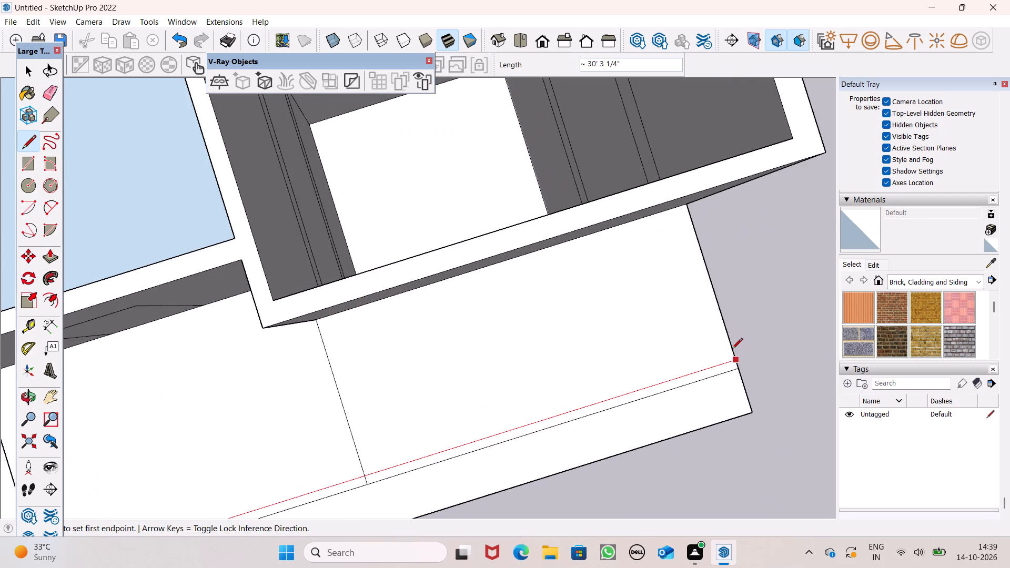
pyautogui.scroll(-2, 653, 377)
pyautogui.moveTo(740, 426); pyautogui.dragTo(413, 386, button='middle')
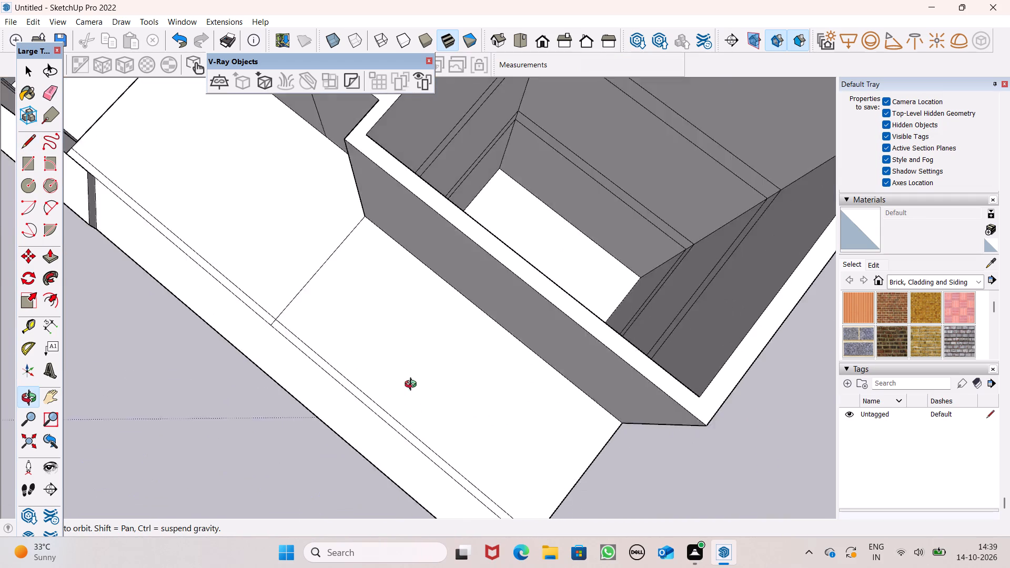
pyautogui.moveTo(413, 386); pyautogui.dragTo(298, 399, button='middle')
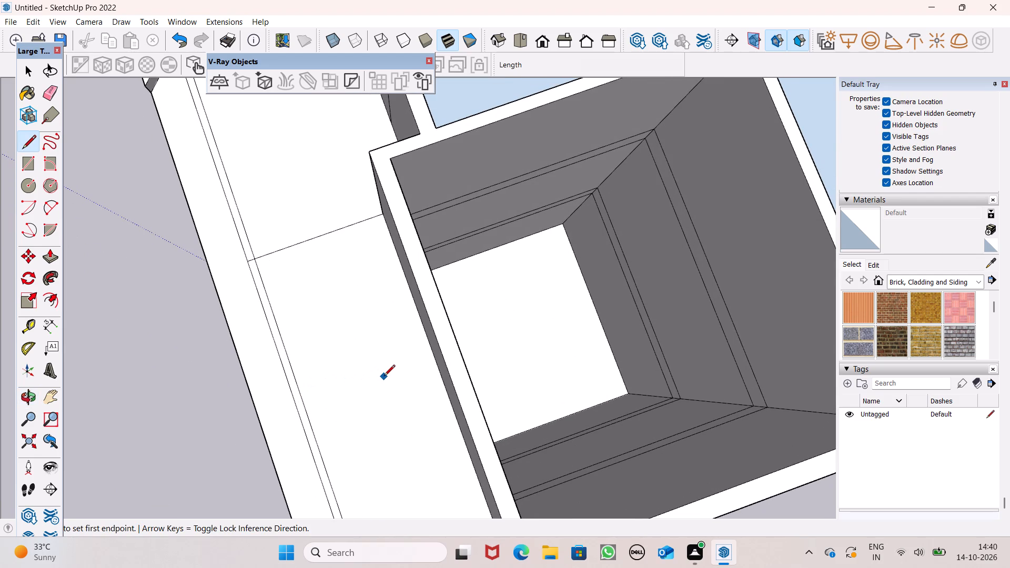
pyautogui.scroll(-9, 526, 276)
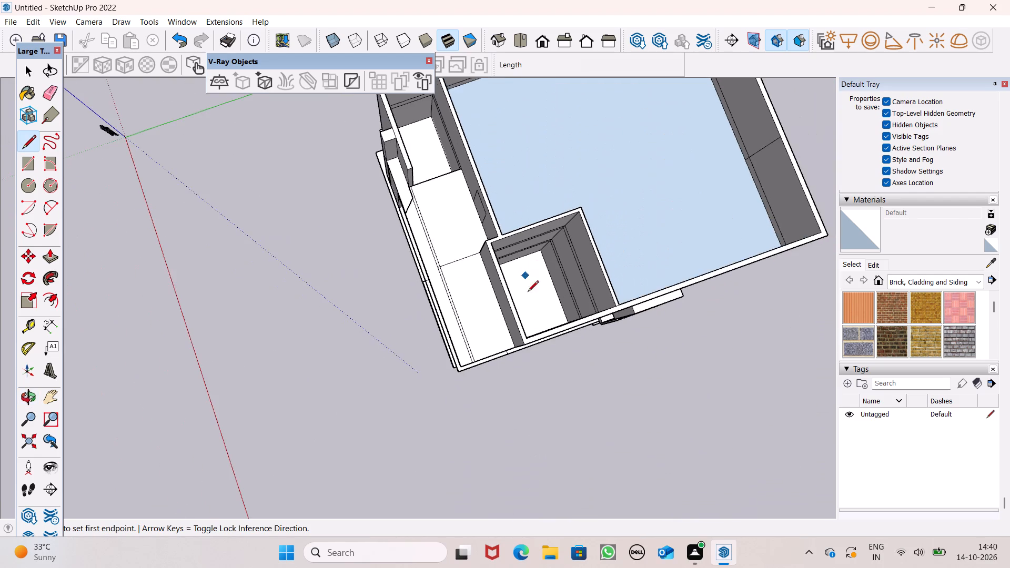
# Draw two closely spaced parallel lines about 7' 2" long across the upper balcony floor's side end, from the outer front line to the wall.
pyautogui.scroll(4, 520, 386)
pyautogui.scroll(8, 484, 349)
pyautogui.scroll(3, 414, 343)
pyautogui.scroll(-1, 414, 343)
pyautogui.scroll(2, 414, 343)
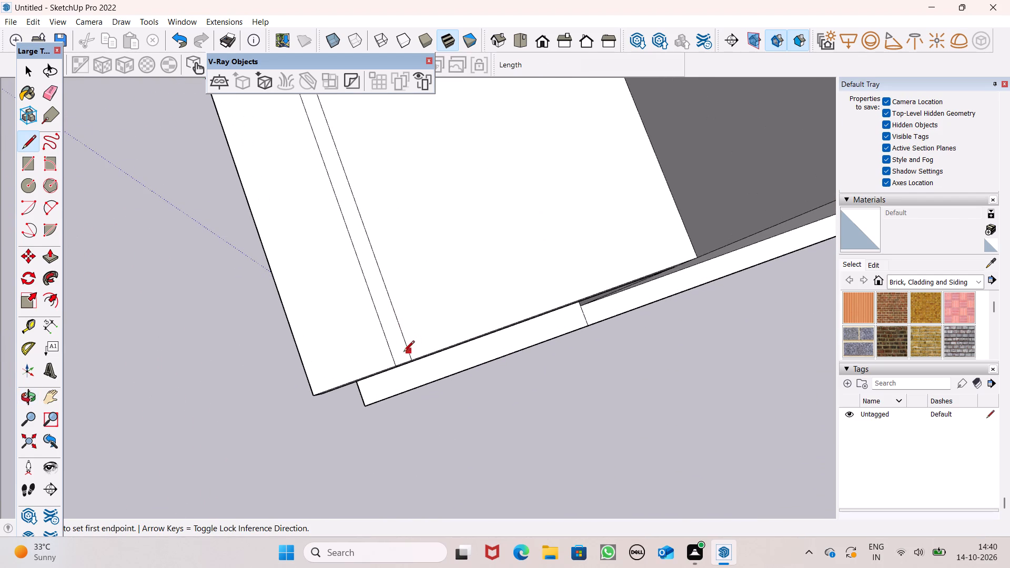
pyautogui.scroll(-4, 424, 323)
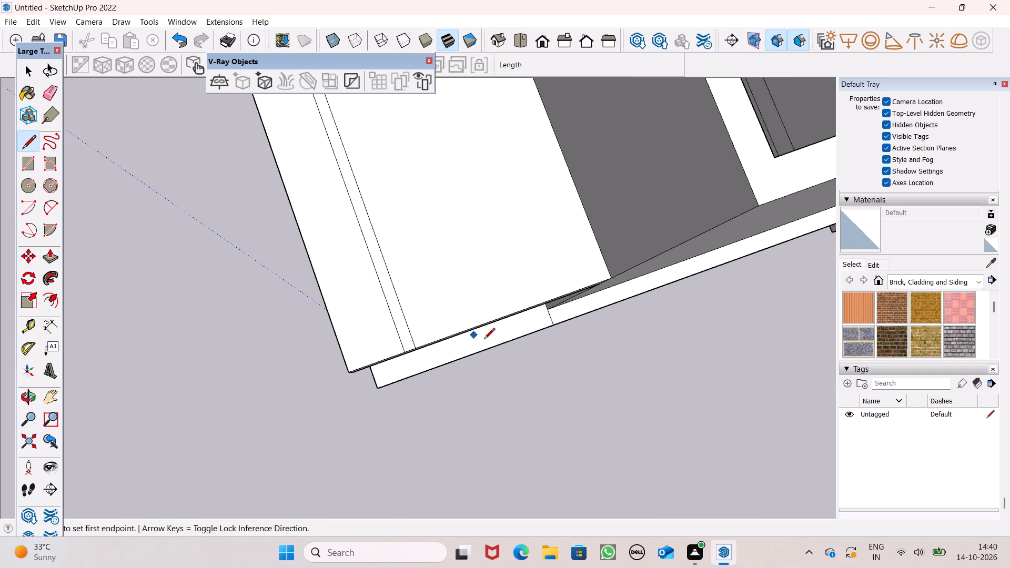
pyautogui.moveTo(489, 342); pyautogui.dragTo(471, 316, button='middle')
pyautogui.scroll(1, 489, 280)
pyautogui.scroll(2, 370, 274)
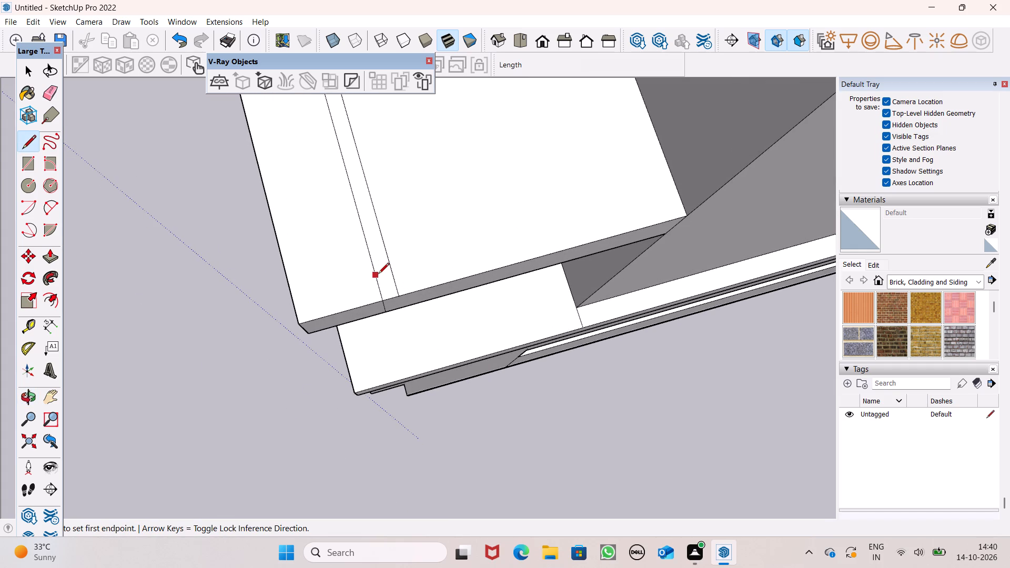
pyautogui.click(375, 274)
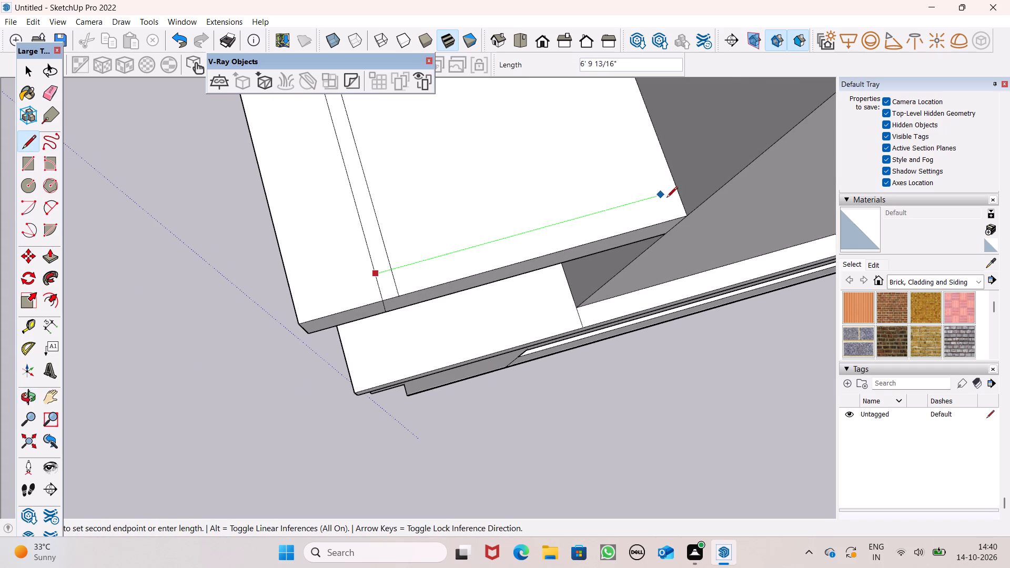
pyautogui.click(680, 194)
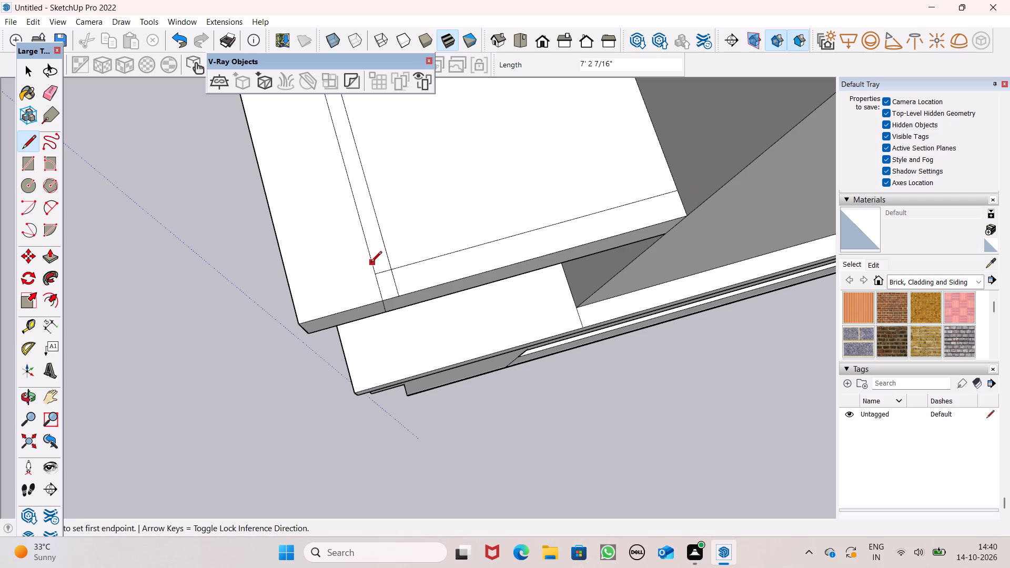
pyautogui.moveTo(371, 266); pyautogui.dragTo(404, 253)
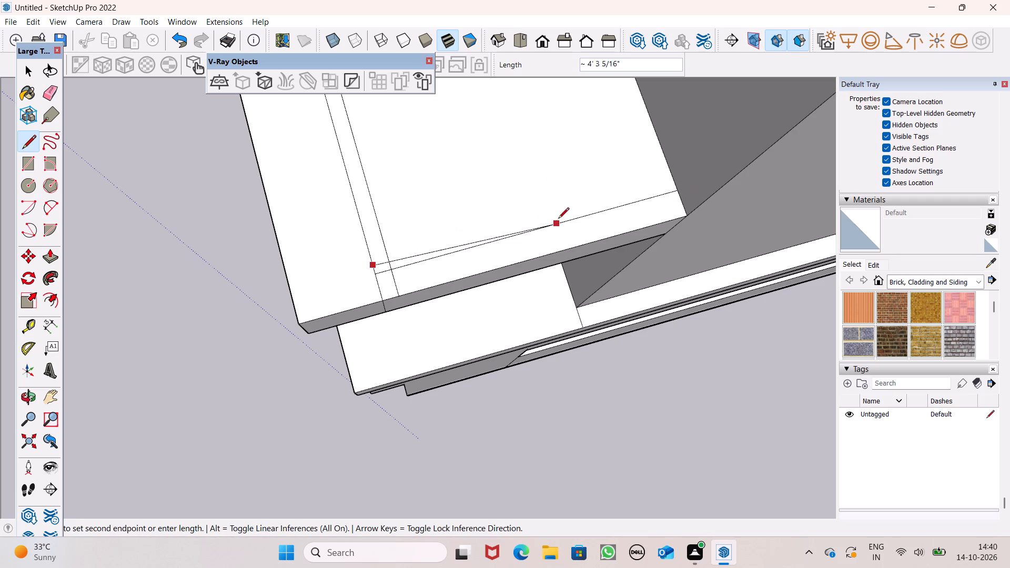
pyautogui.click(672, 181)
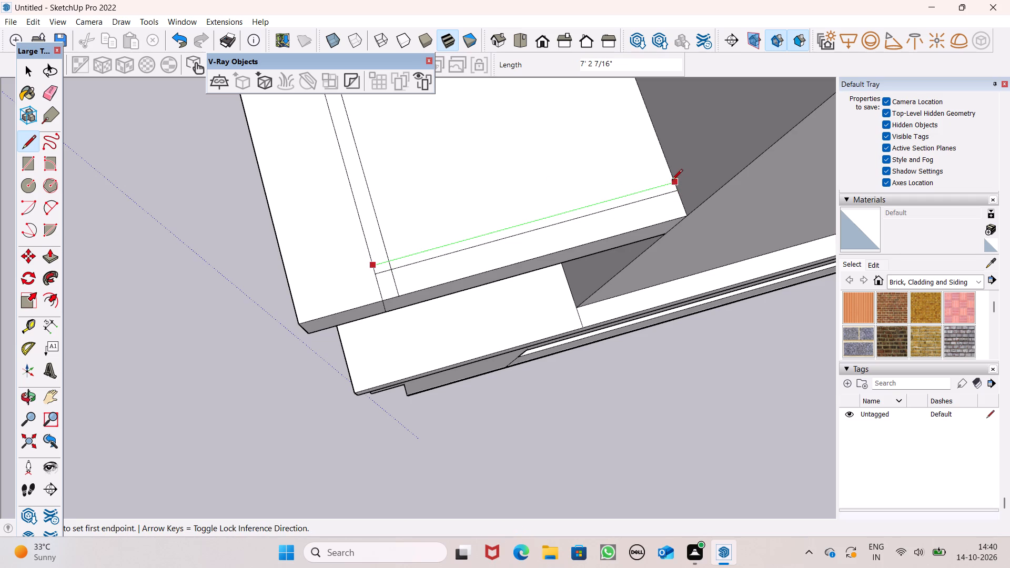
# Erase the overshooting line ends and crossing segments where the upper balcony's double border lines meet at the outer corner.
pyautogui.doubleClick(48, 106)
pyautogui.click(50, 93)
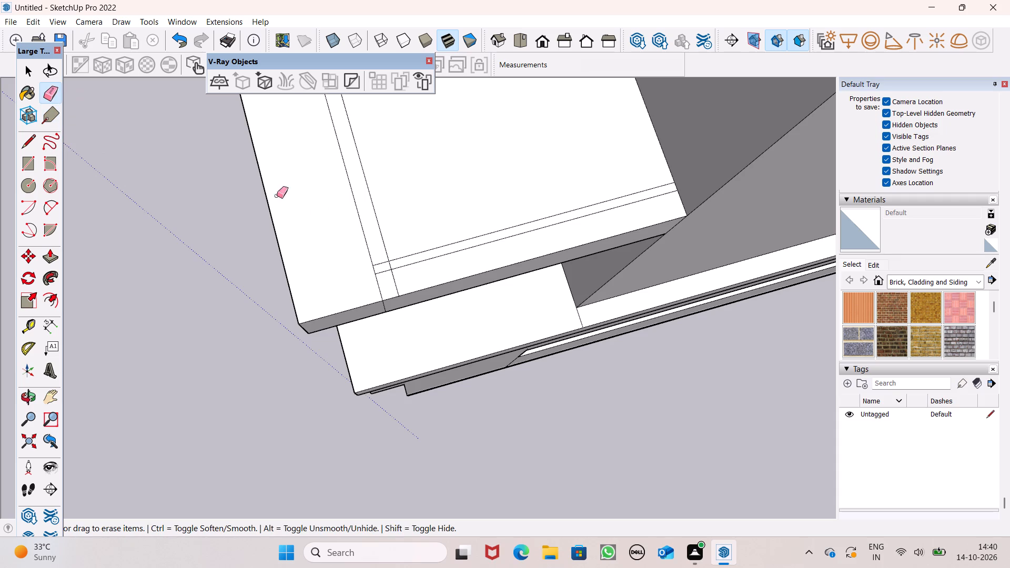
pyautogui.scroll(4, 449, 278)
pyautogui.moveTo(372, 279); pyautogui.dragTo(343, 288)
pyautogui.click(342, 288)
pyautogui.scroll(3, 345, 269)
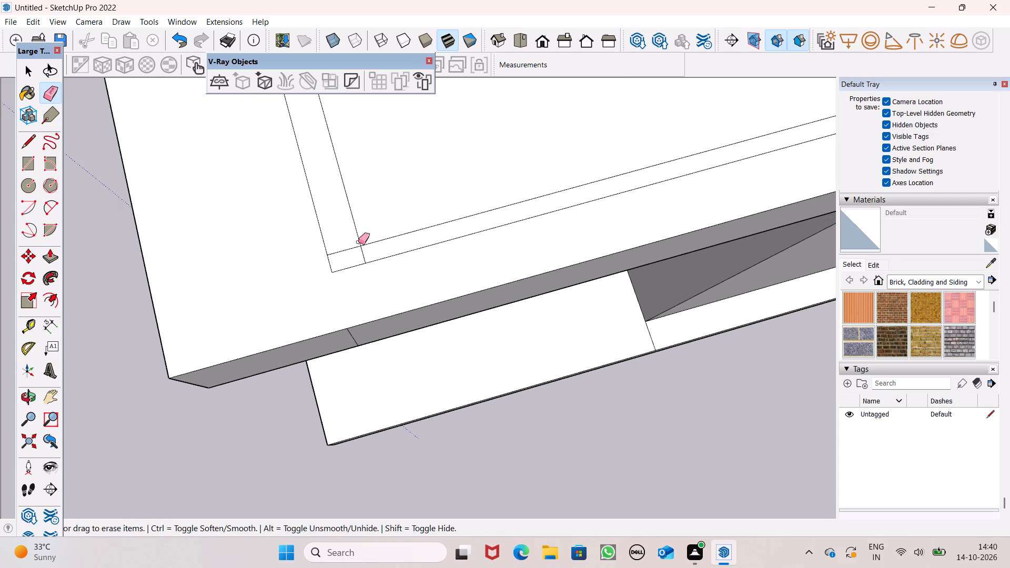
pyautogui.moveTo(339, 251); pyautogui.dragTo(365, 252)
pyautogui.scroll(-1, 397, 321)
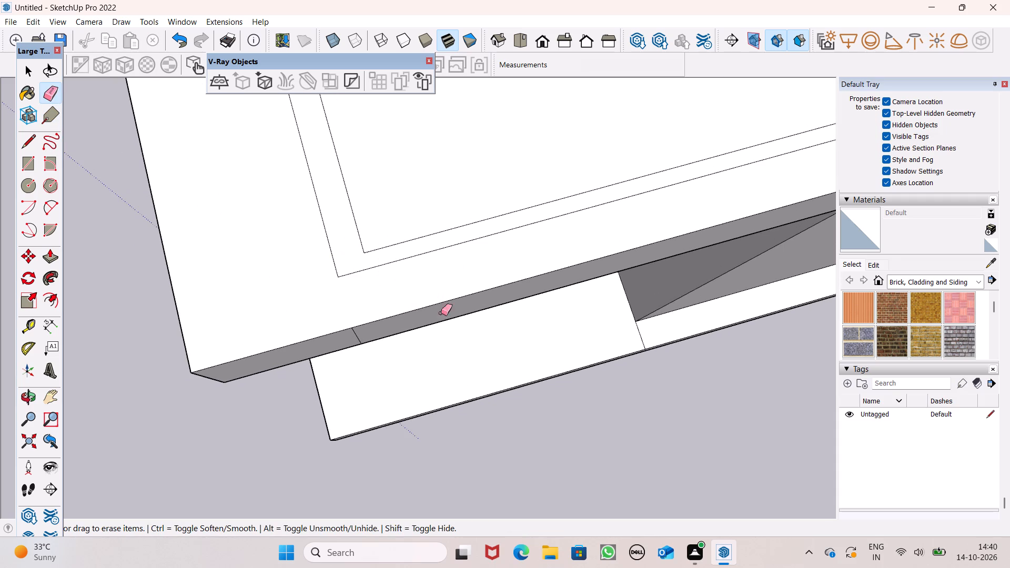
# Erase the line dividing the upper balcony floor, including its short piece between the two front border lines.
pyautogui.scroll(-10, 463, 326)
pyautogui.scroll(1, 466, 357)
pyautogui.scroll(-10, 473, 353)
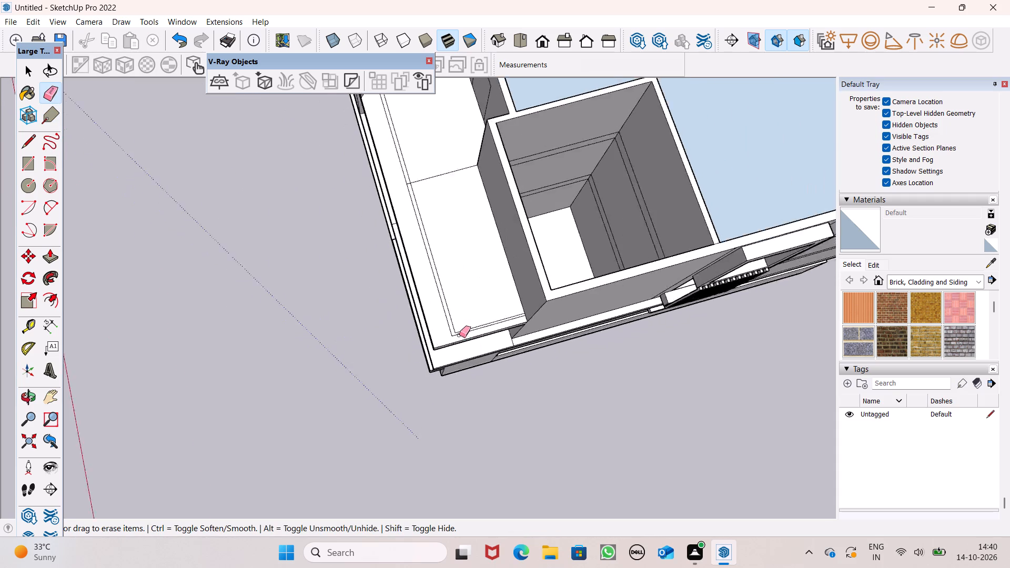
pyautogui.scroll(-2, 459, 335)
pyautogui.scroll(-1, 409, 245)
pyautogui.scroll(7, 409, 245)
pyautogui.scroll(8, 483, 217)
pyautogui.scroll(3, 443, 238)
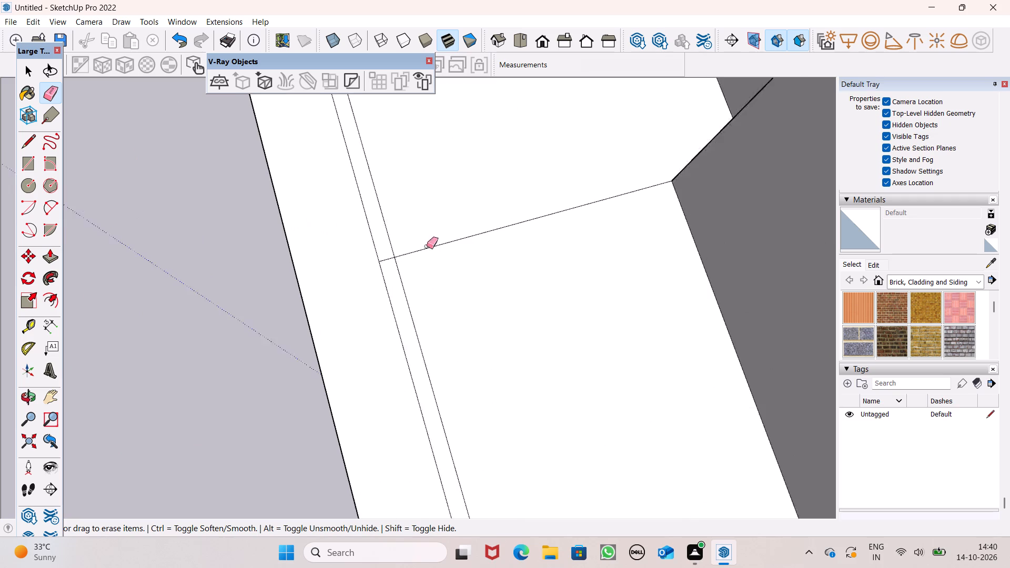
pyautogui.scroll(1, 427, 246)
pyautogui.moveTo(379, 258); pyautogui.dragTo(382, 262)
pyautogui.scroll(-7, 471, 236)
pyautogui.moveTo(545, 209); pyautogui.dragTo(555, 234)
# Erase the dividing line across the middle balcony floor and its short vertical continuation on the slab's front face.
pyautogui.scroll(-2, 551, 229)
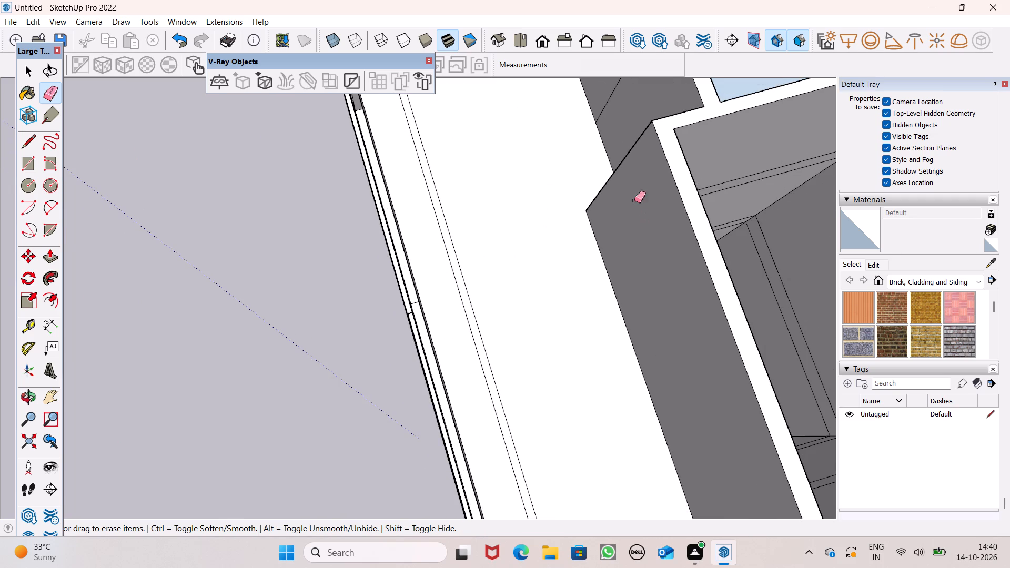
pyautogui.scroll(-5, 223, 203)
pyautogui.scroll(-2, 364, 192)
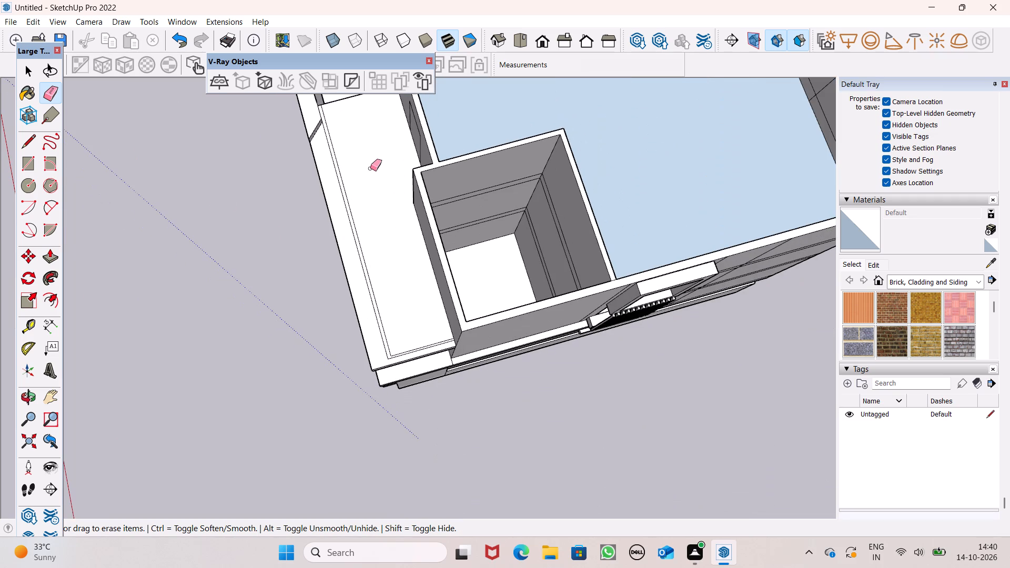
pyautogui.scroll(-2, 491, 345)
pyautogui.moveTo(480, 423); pyautogui.dragTo(745, 288, button='middle')
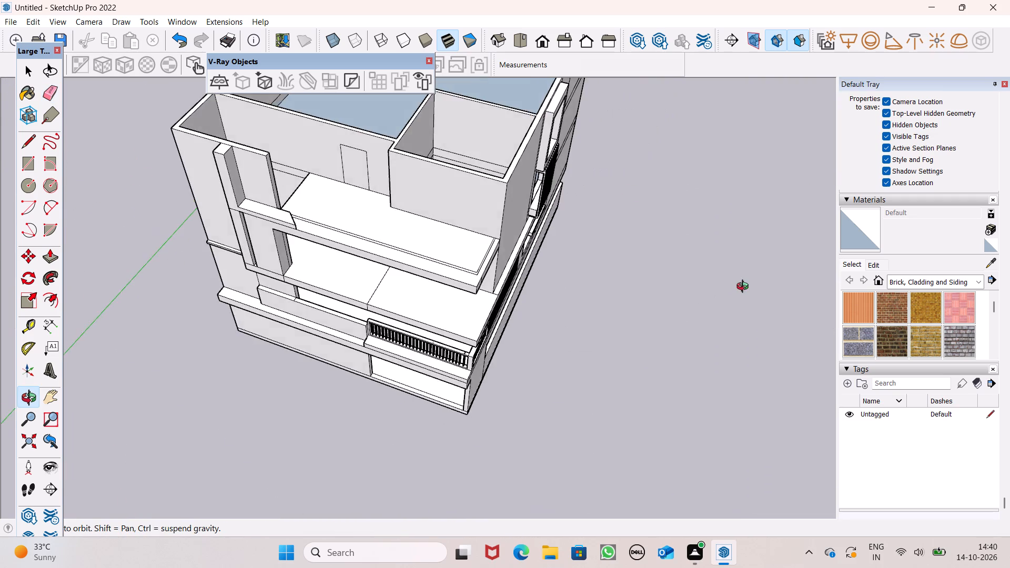
pyautogui.moveTo(745, 288); pyautogui.dragTo(771, 180, button='middle')
pyautogui.scroll(2, 458, 232)
pyautogui.moveTo(478, 333); pyautogui.dragTo(559, 322, button='middle')
pyautogui.scroll(1, 559, 322)
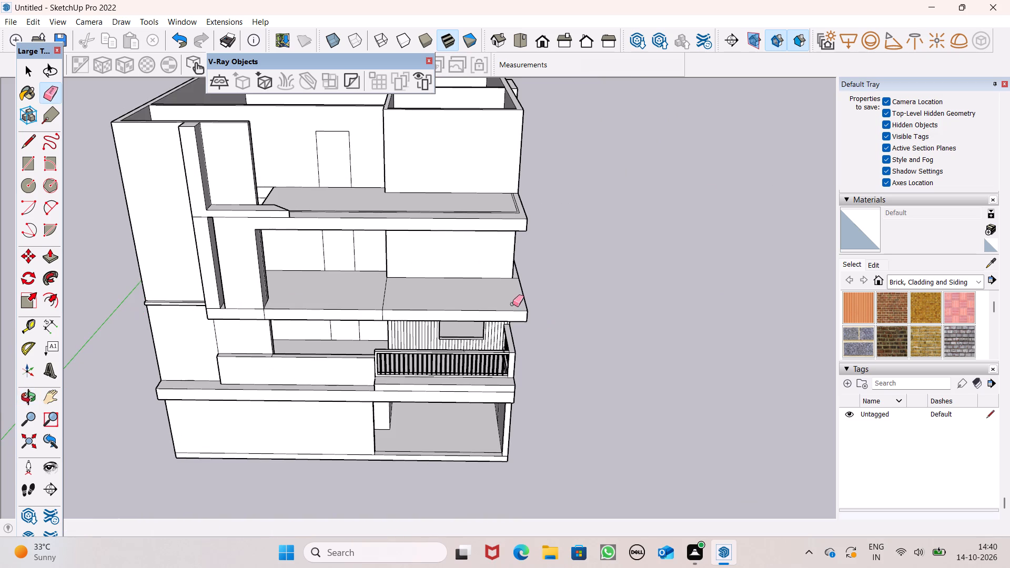
pyautogui.scroll(7, 285, 311)
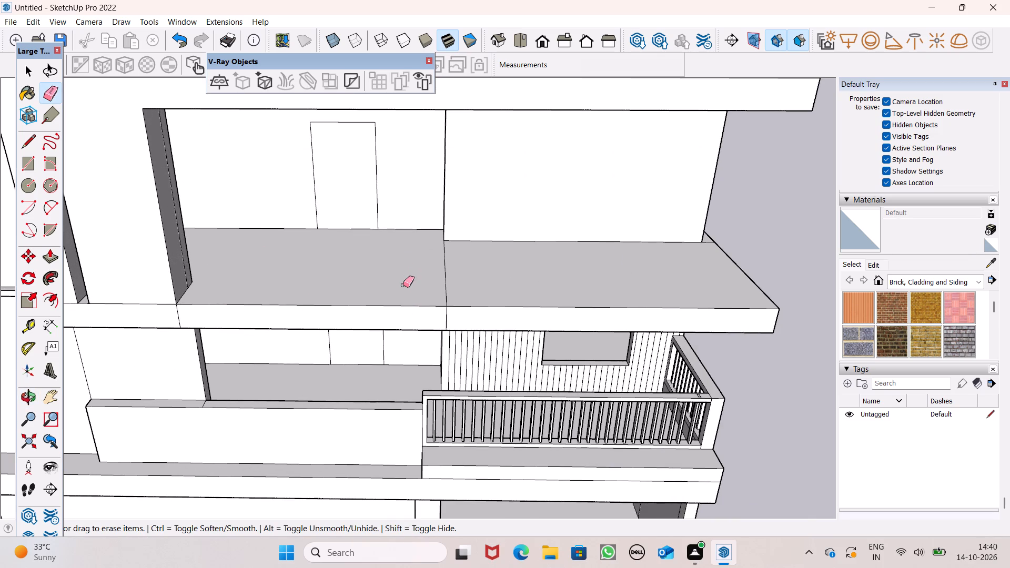
pyautogui.scroll(3, 457, 293)
pyautogui.moveTo(449, 292); pyautogui.dragTo(439, 298)
pyautogui.moveTo(439, 326); pyautogui.dragTo(446, 330)
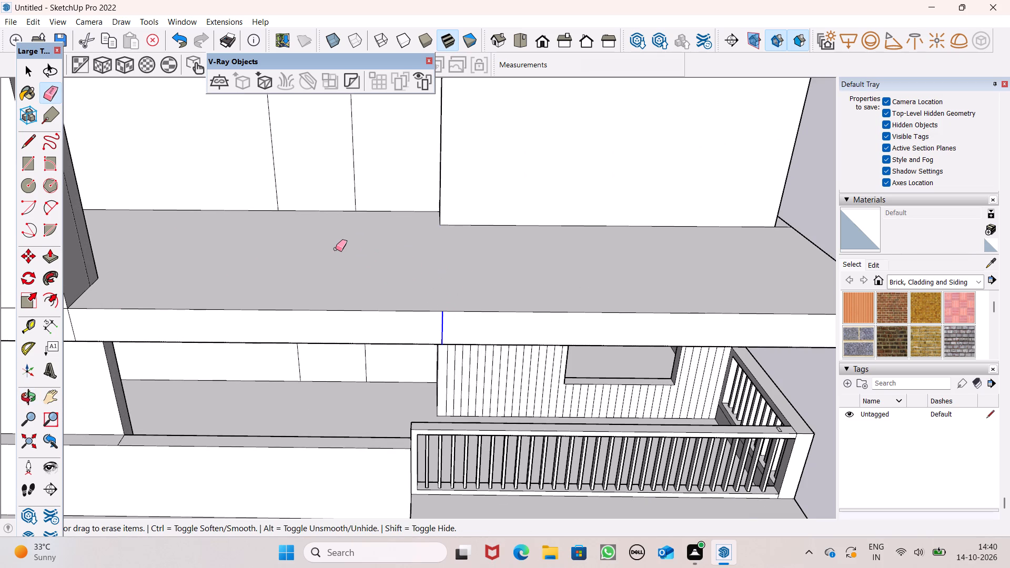
# Draw a line along the middle balcony floor, parallel to its front edge, from the column's side face to the slab's side edge.
pyautogui.scroll(-4, 338, 255)
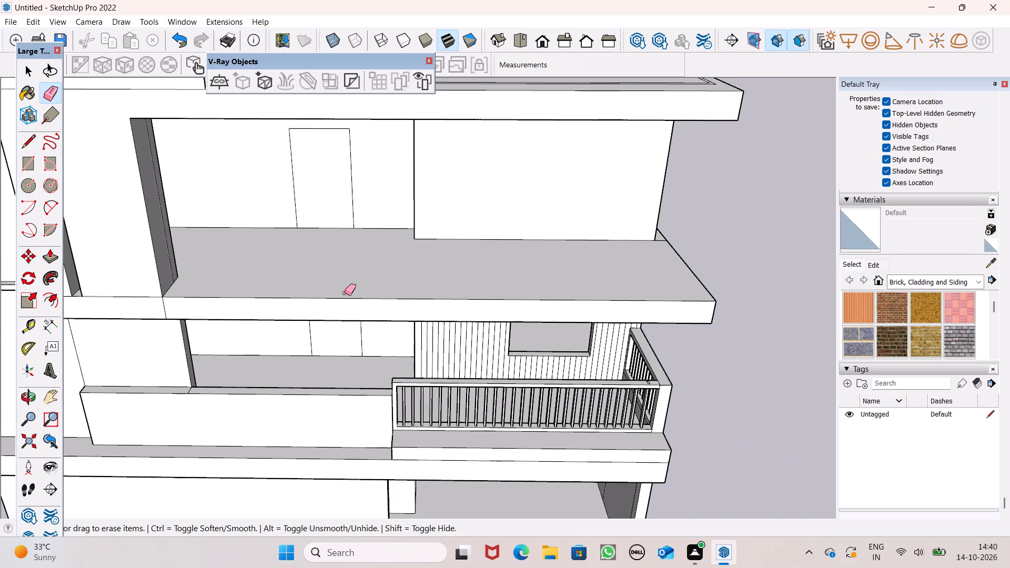
pyautogui.scroll(-1, 345, 293)
pyautogui.scroll(1, 345, 293)
pyautogui.scroll(-1, 345, 293)
pyautogui.moveTo(345, 293); pyautogui.dragTo(350, 381, button='middle')
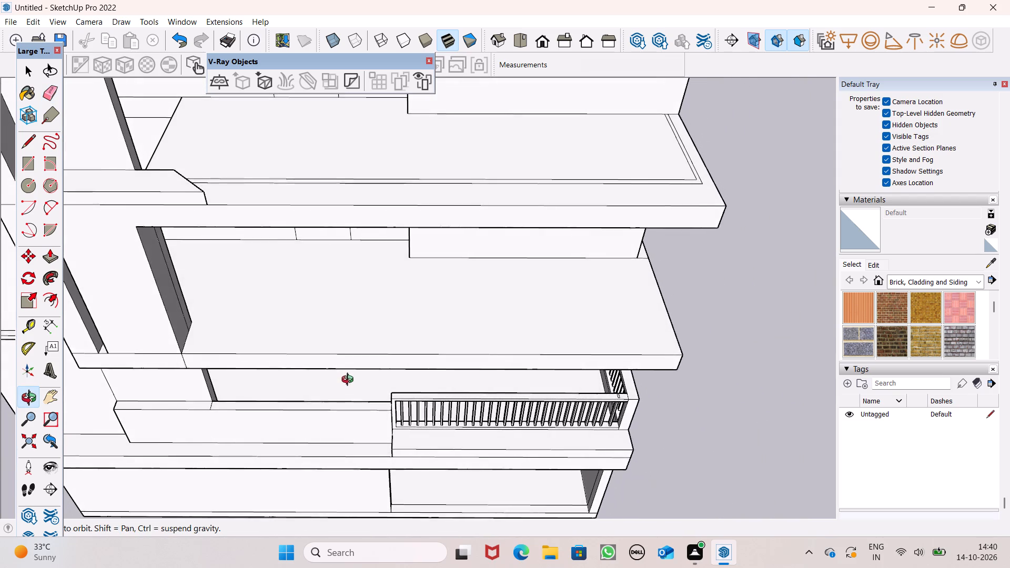
pyautogui.moveTo(350, 381); pyautogui.dragTo(377, 414, button='middle')
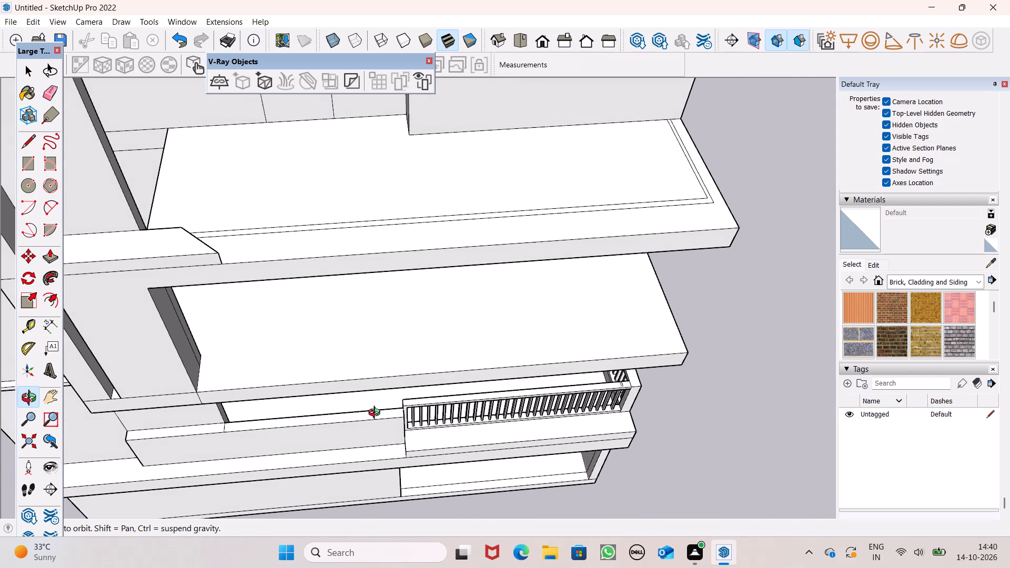
pyautogui.moveTo(377, 414); pyautogui.dragTo(358, 425, button='middle')
pyautogui.scroll(2, 329, 374)
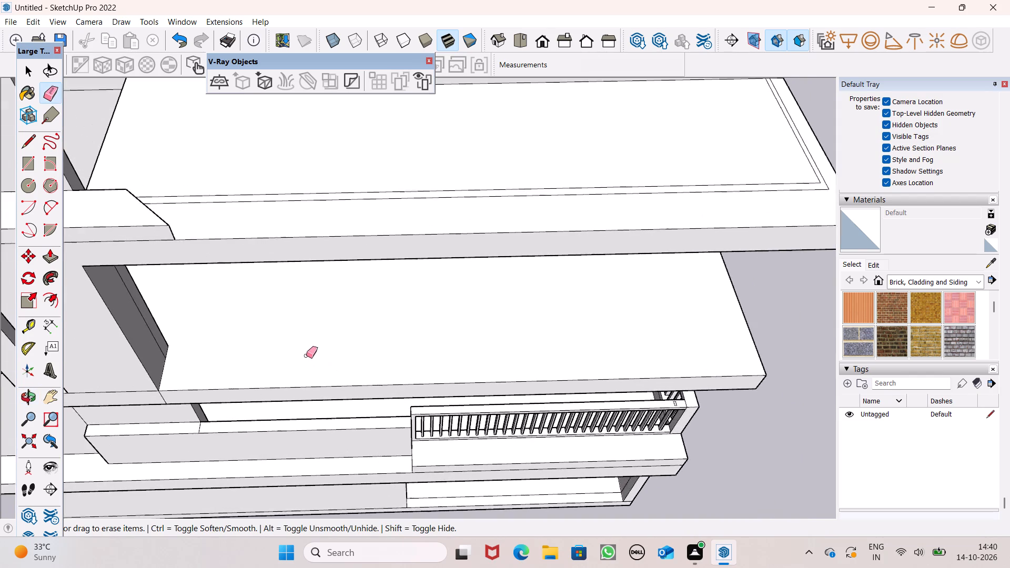
pyautogui.scroll(3, 306, 356)
pyautogui.scroll(-1, 254, 362)
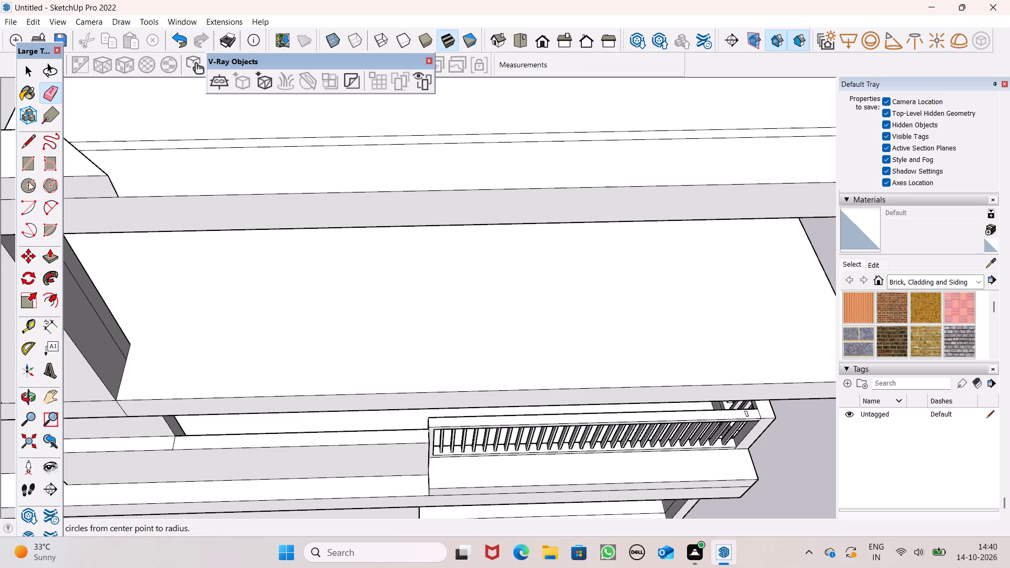
pyautogui.click(21, 143)
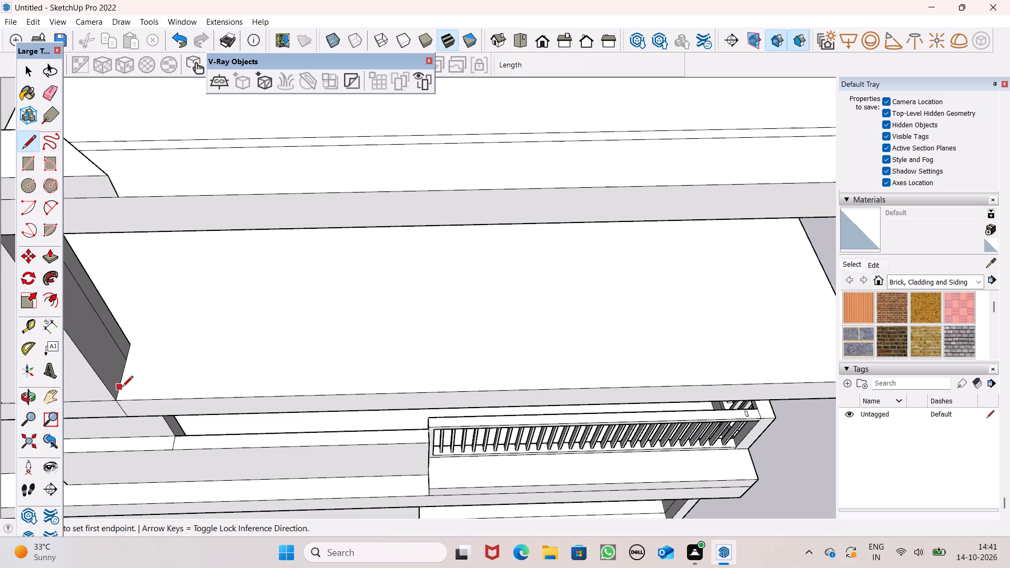
pyautogui.click(122, 382)
pyautogui.scroll(1, 284, 379)
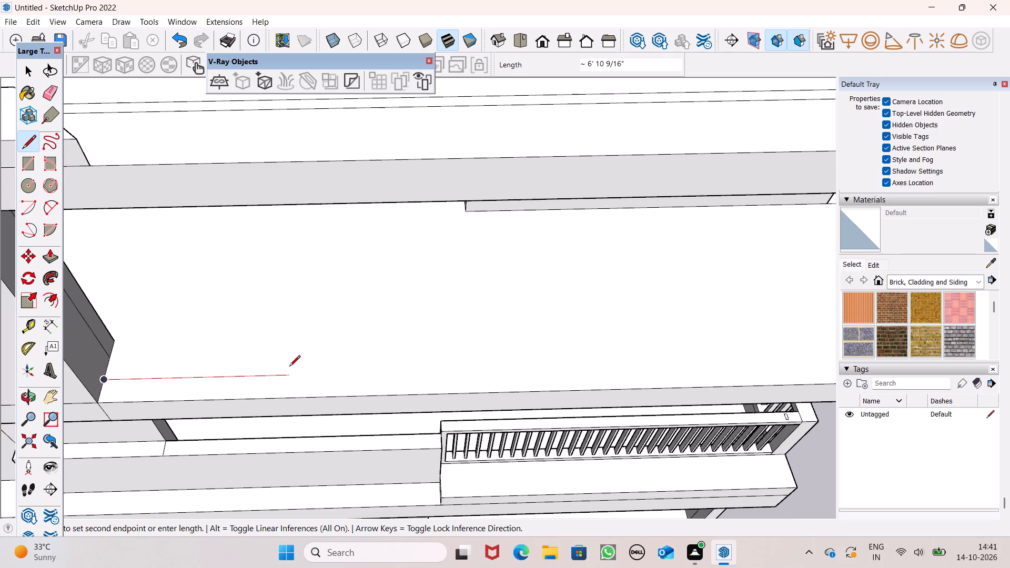
pyautogui.scroll(-5, 289, 367)
pyautogui.scroll(6, 674, 364)
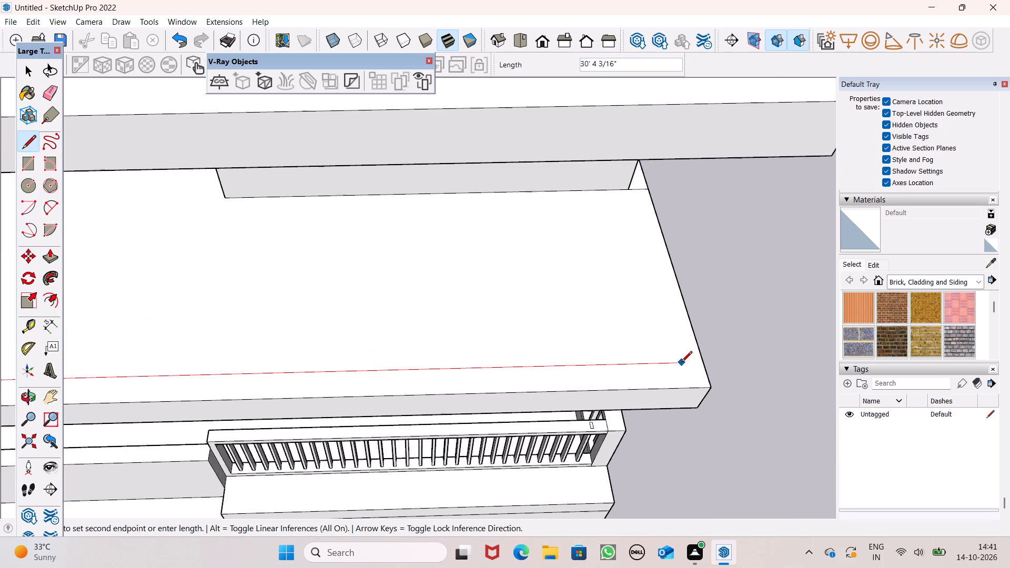
pyautogui.click(701, 364)
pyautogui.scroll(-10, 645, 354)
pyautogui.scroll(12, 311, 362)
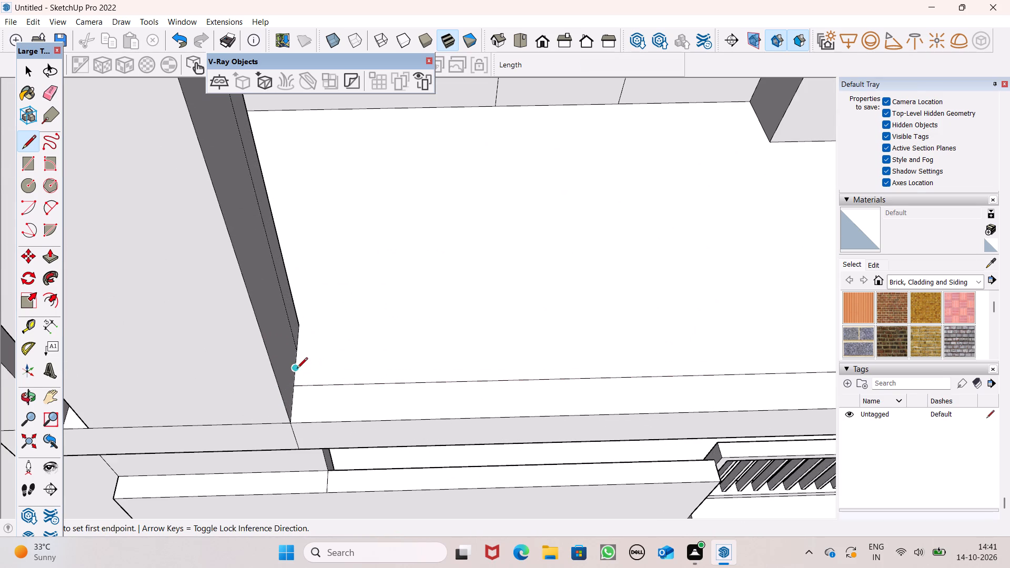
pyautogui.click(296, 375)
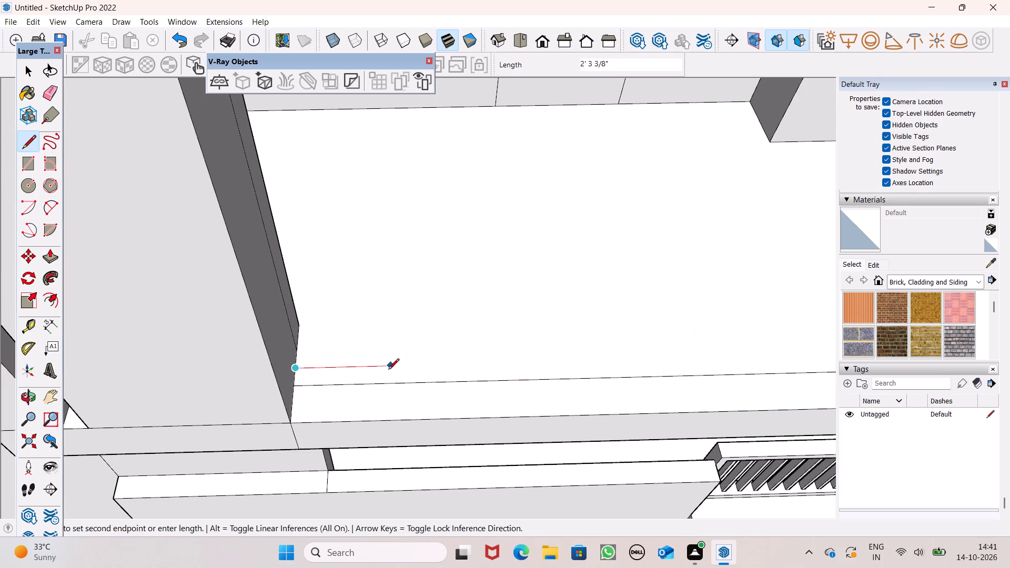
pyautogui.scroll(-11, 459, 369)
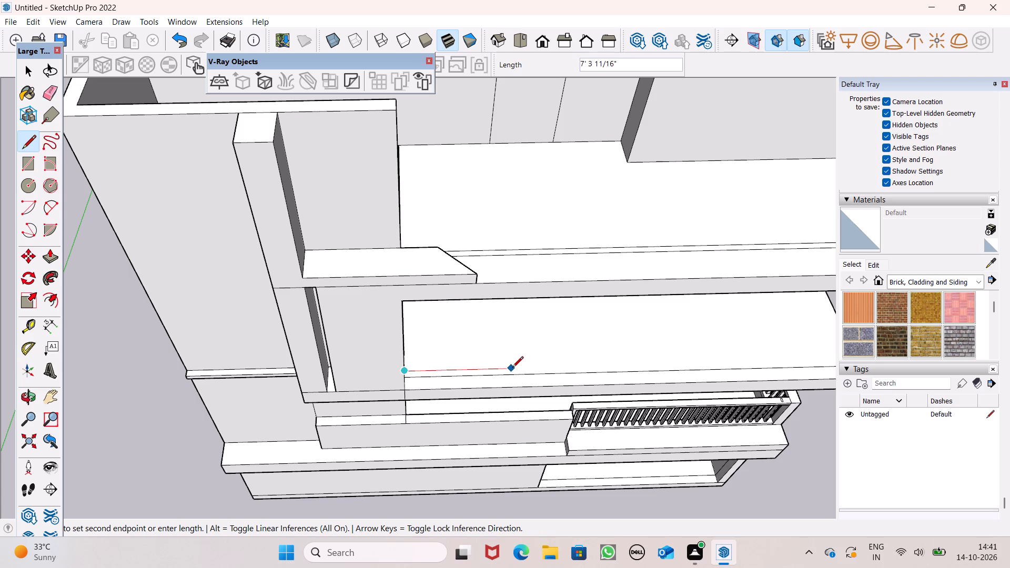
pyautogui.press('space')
# Draw a second line on the middle balcony floor just behind the front border line, from the column to the slab's side edge.
pyautogui.scroll(5, 435, 371)
pyautogui.moveTo(392, 405); pyautogui.dragTo(378, 474, button='middle')
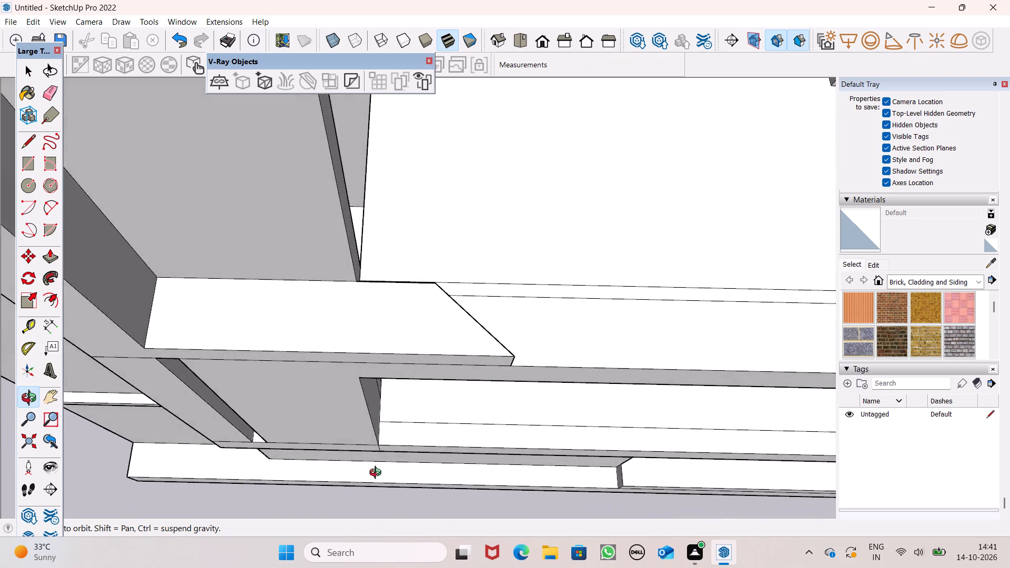
pyautogui.moveTo(378, 474); pyautogui.dragTo(383, 457, button='middle')
pyautogui.scroll(8, 402, 443)
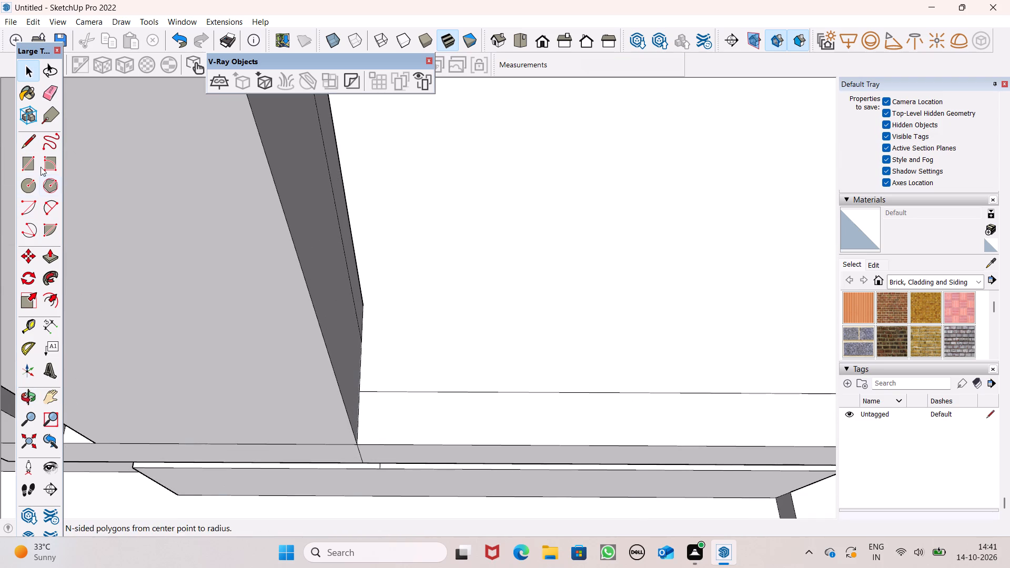
pyautogui.click(25, 140)
pyautogui.scroll(2, 361, 390)
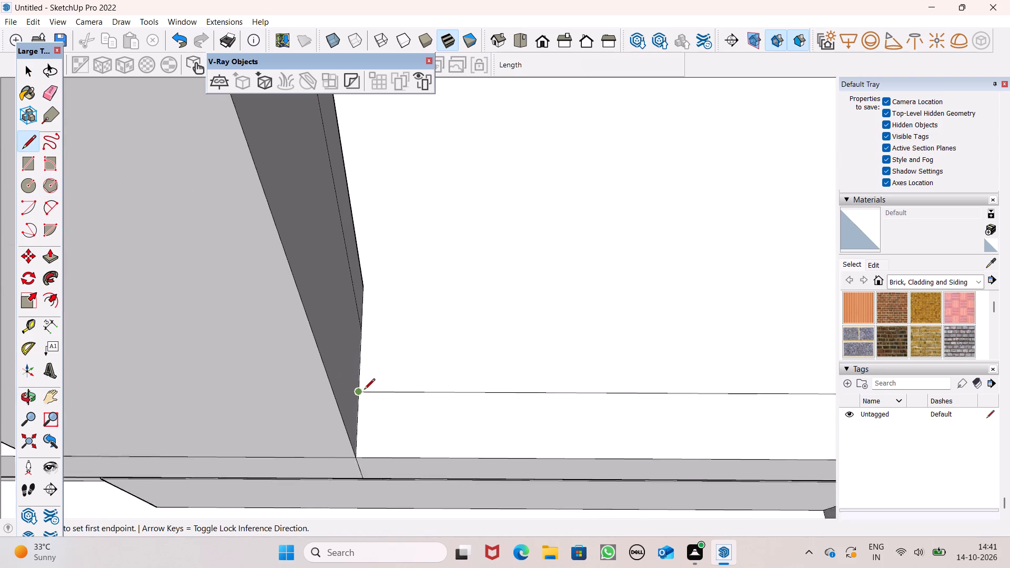
pyautogui.scroll(2, 364, 390)
pyautogui.moveTo(360, 380); pyautogui.dragTo(377, 379)
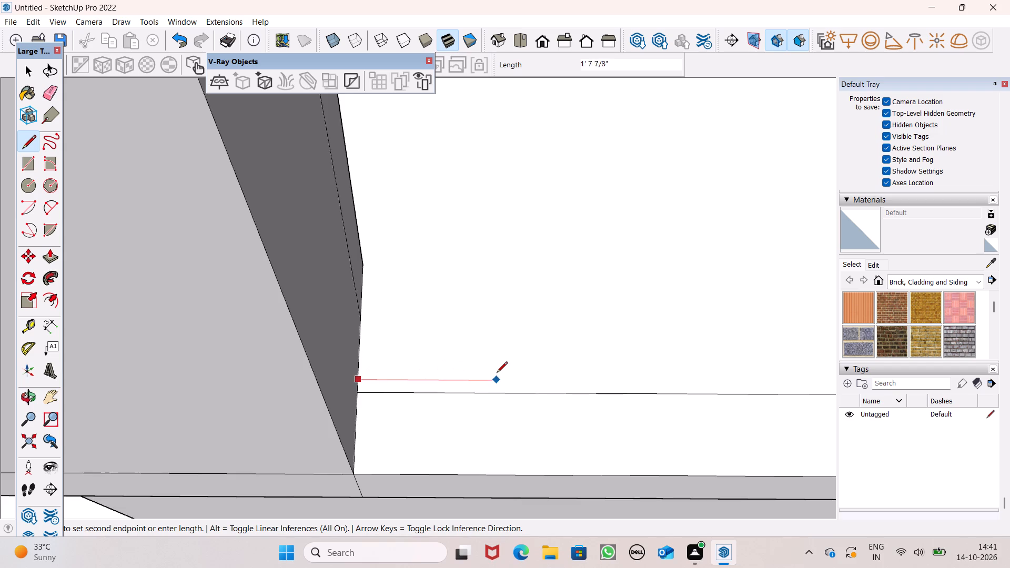
pyautogui.scroll(-7, 497, 373)
pyautogui.scroll(-4, 478, 311)
pyautogui.scroll(-3, 578, 342)
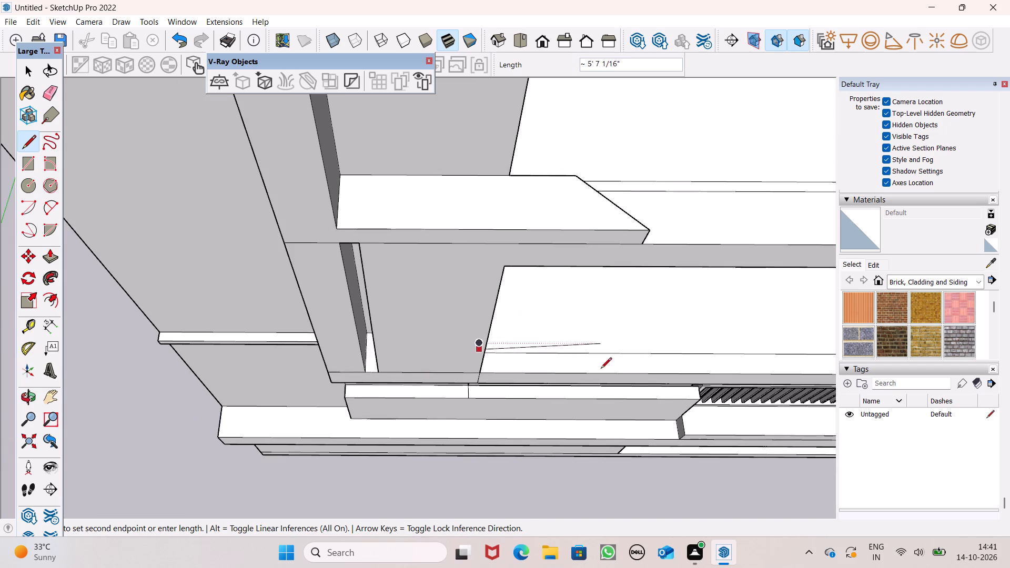
pyautogui.scroll(-16, 601, 372)
pyautogui.scroll(7, 729, 351)
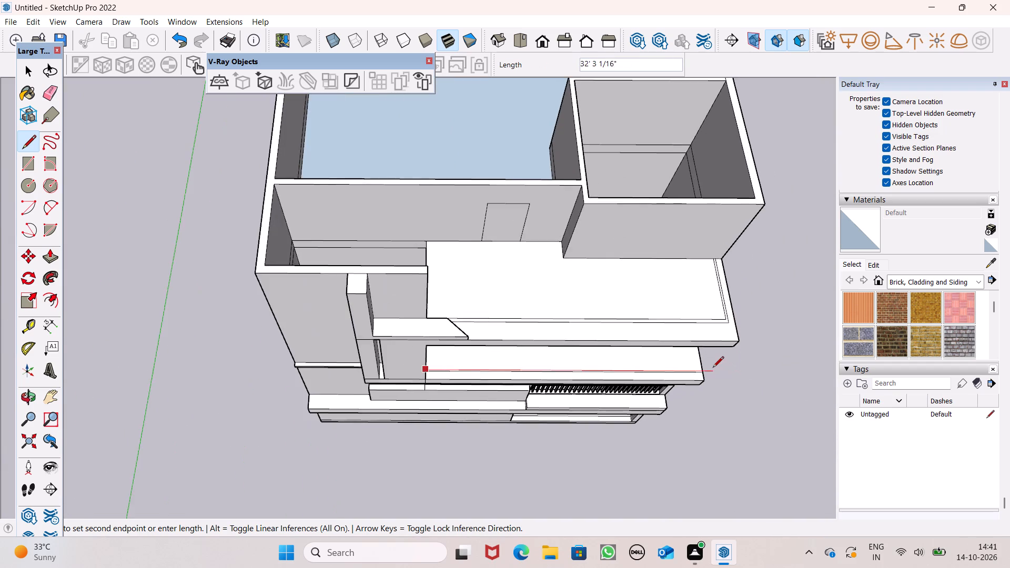
pyautogui.scroll(12, 713, 368)
pyautogui.scroll(-1, 691, 372)
pyautogui.scroll(3, 697, 371)
pyautogui.scroll(-1, 705, 371)
pyautogui.scroll(9, 706, 371)
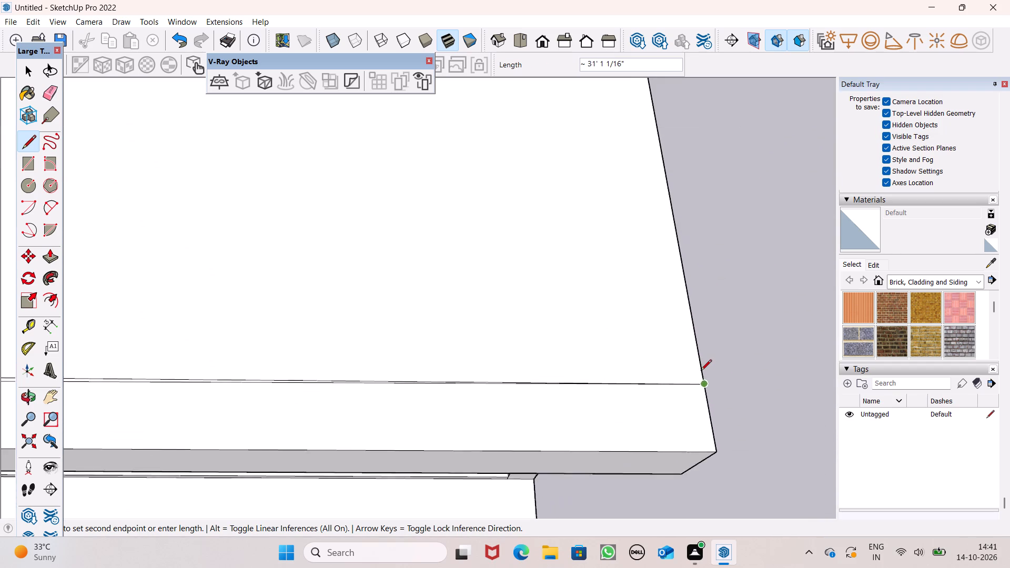
pyautogui.scroll(6, 700, 371)
pyautogui.click(700, 376)
# Draw a line about 9' 2" long across the middle balcony floor, parallel to its side edge, from the wall corner to the front edge.
pyautogui.scroll(-8, 757, 404)
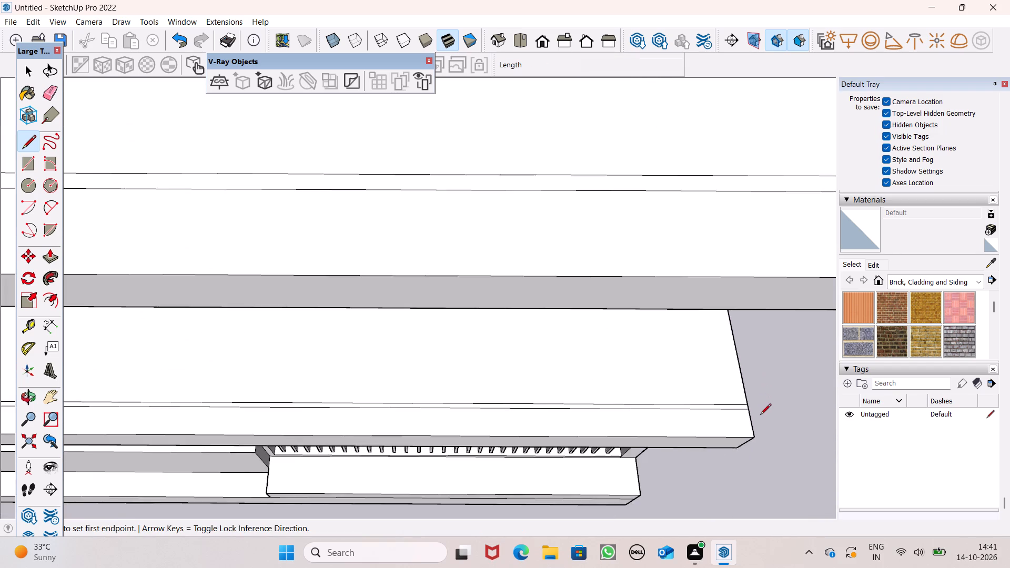
pyautogui.moveTo(762, 429); pyautogui.dragTo(563, 315, button='middle')
pyautogui.scroll(-4, 557, 298)
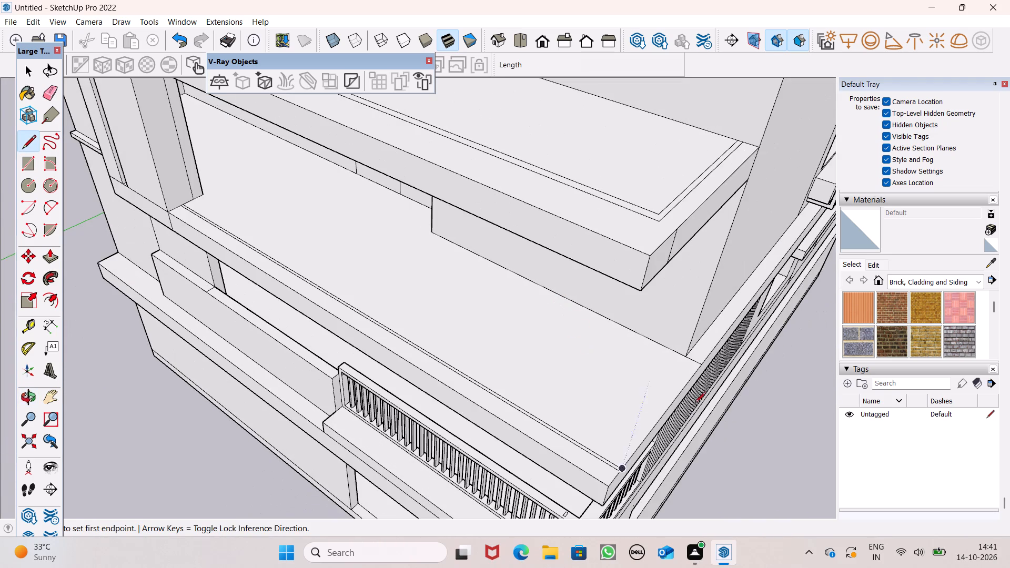
pyautogui.moveTo(704, 425); pyautogui.dragTo(519, 426, button='middle')
pyautogui.scroll(6, 423, 509)
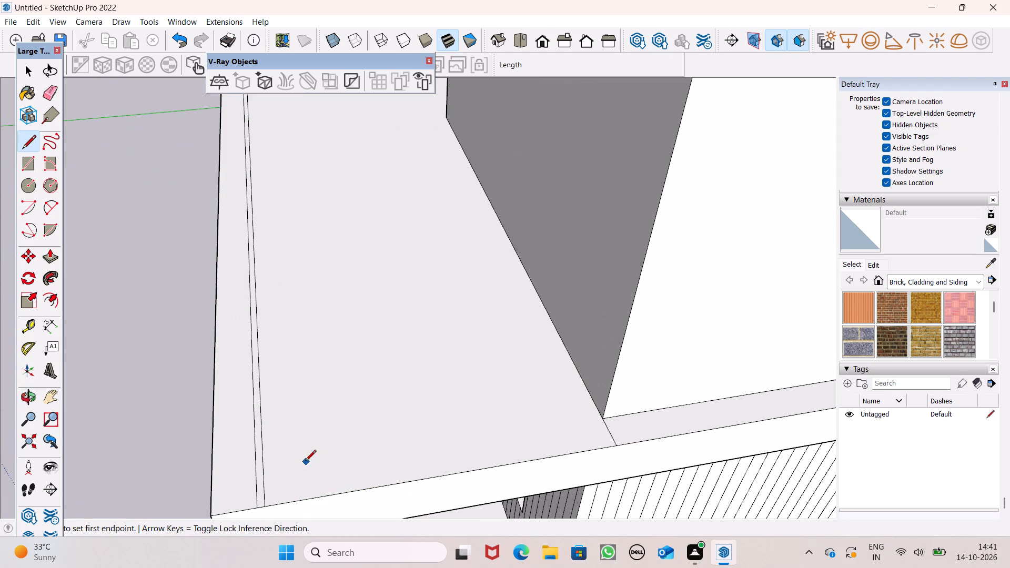
pyautogui.scroll(-2, 385, 402)
pyautogui.scroll(5, 299, 468)
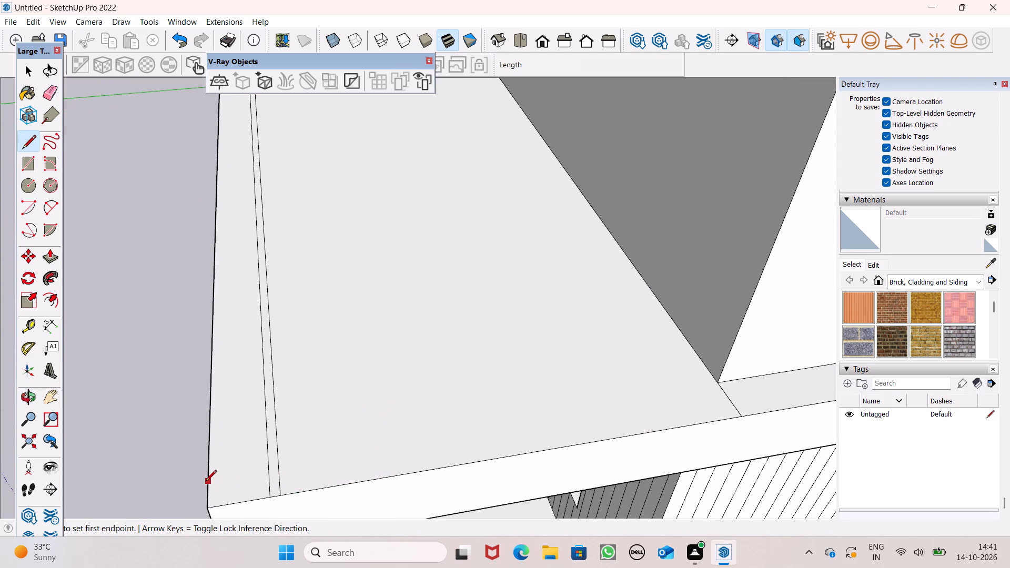
pyautogui.click(206, 482)
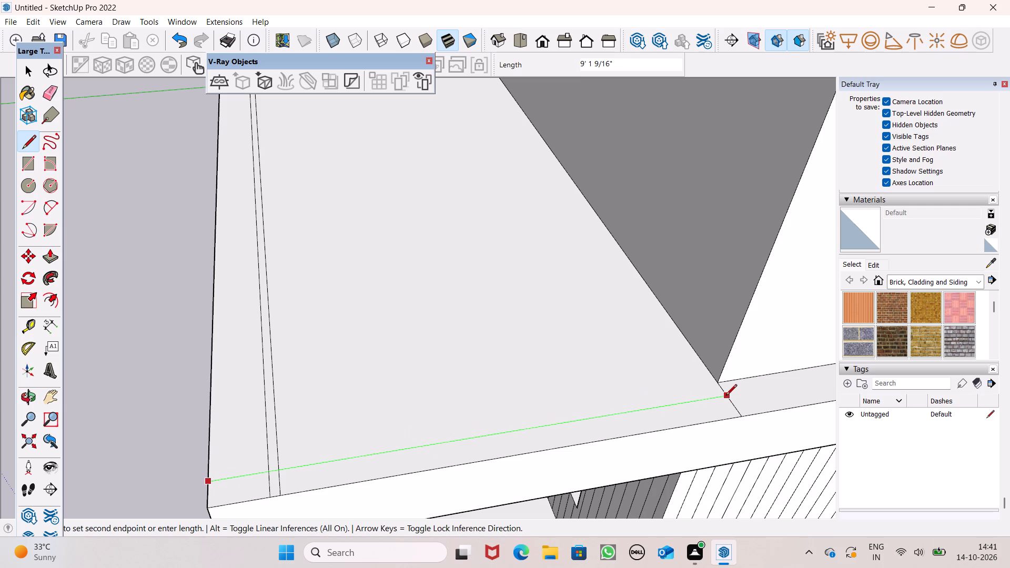
pyautogui.press('space')
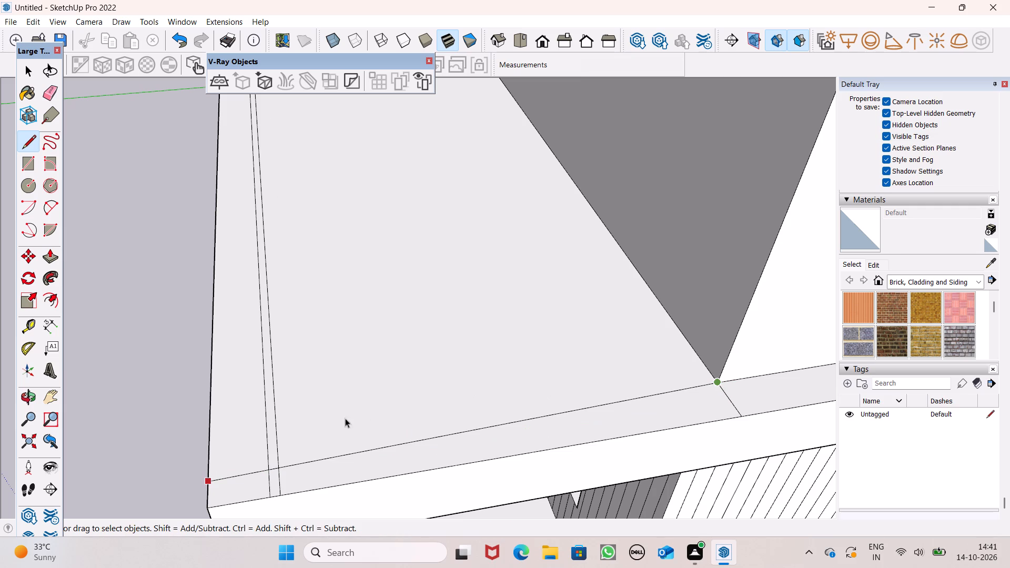
pyautogui.click(33, 143)
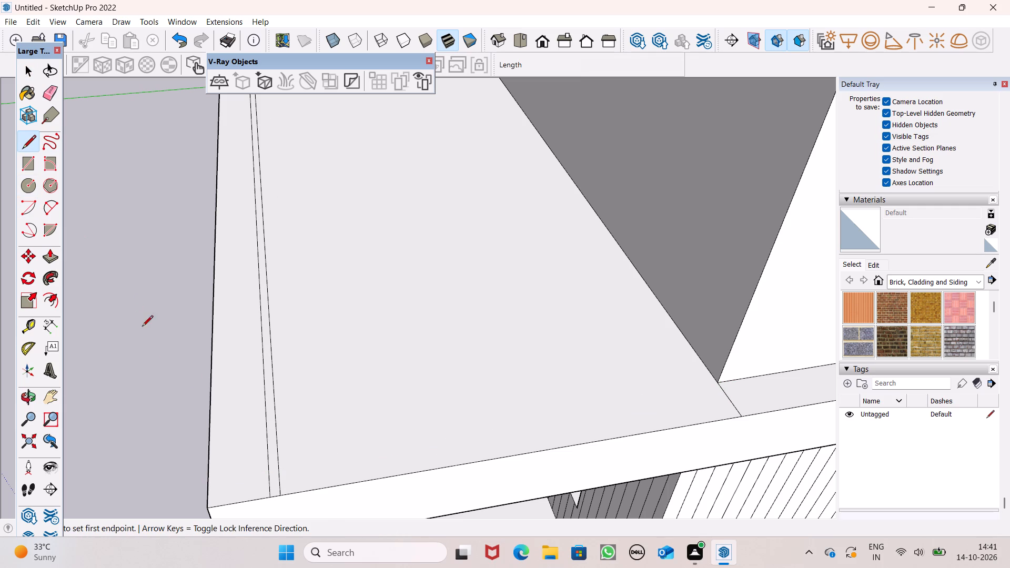
pyautogui.click(721, 377)
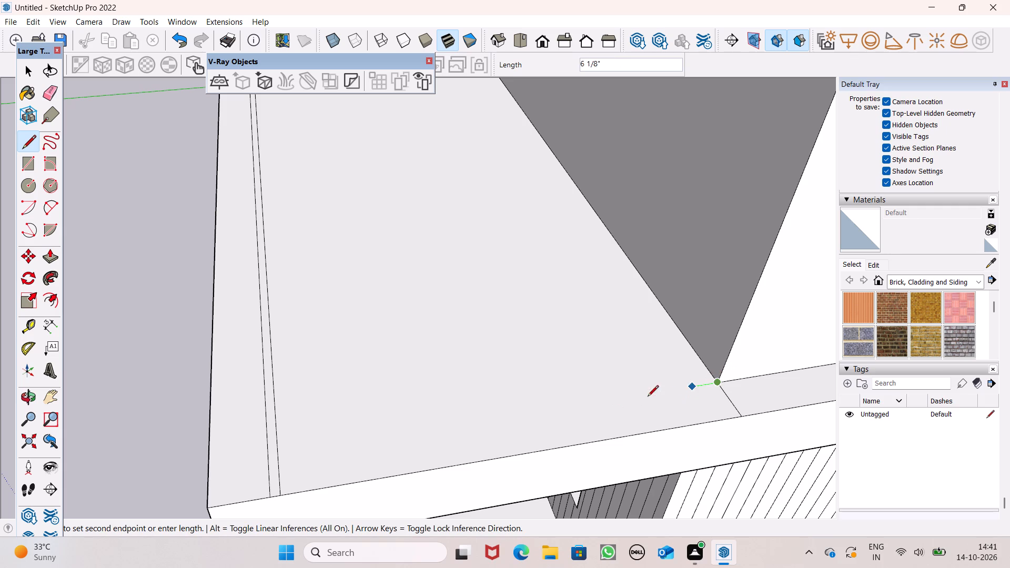
pyautogui.click(213, 462)
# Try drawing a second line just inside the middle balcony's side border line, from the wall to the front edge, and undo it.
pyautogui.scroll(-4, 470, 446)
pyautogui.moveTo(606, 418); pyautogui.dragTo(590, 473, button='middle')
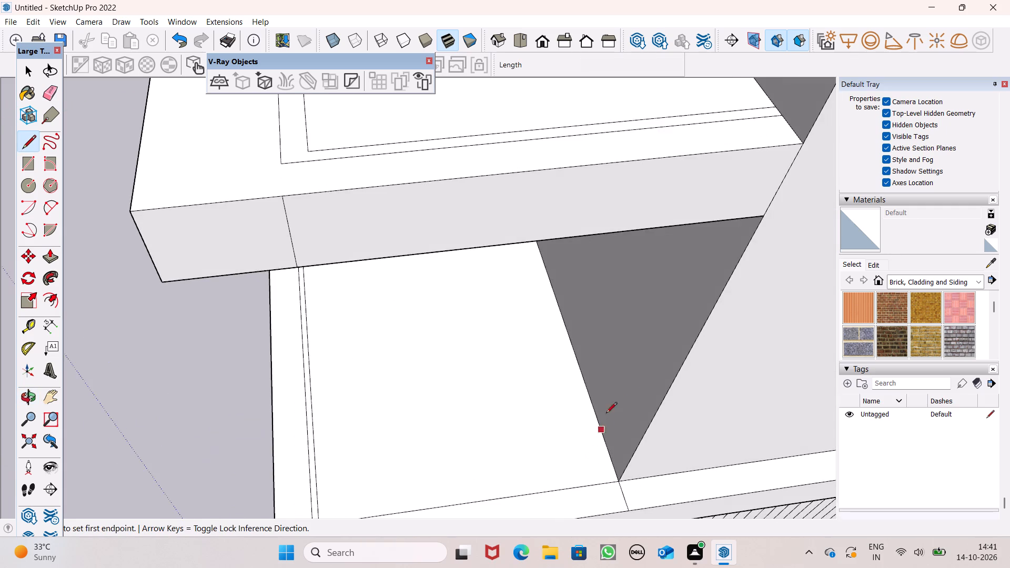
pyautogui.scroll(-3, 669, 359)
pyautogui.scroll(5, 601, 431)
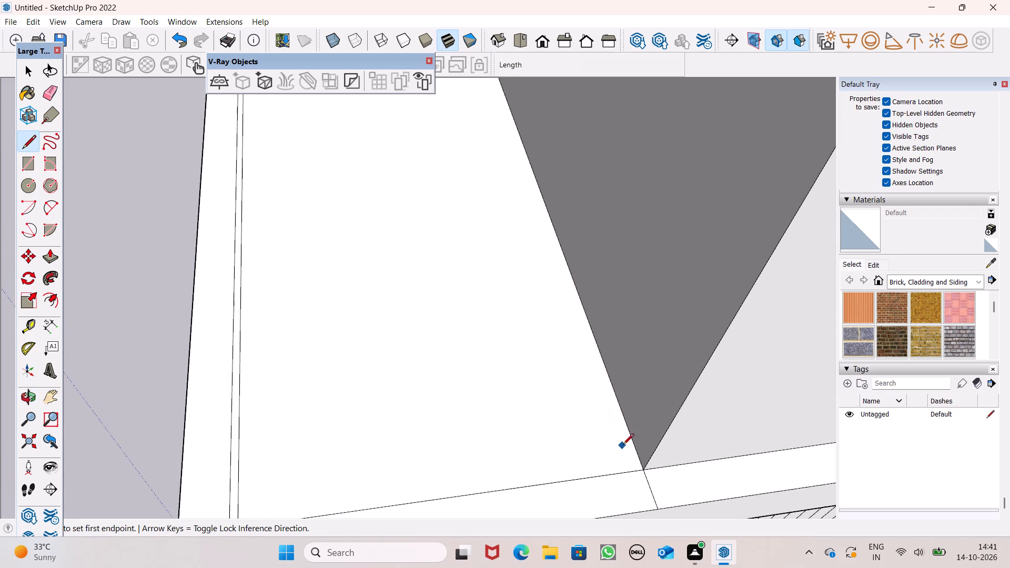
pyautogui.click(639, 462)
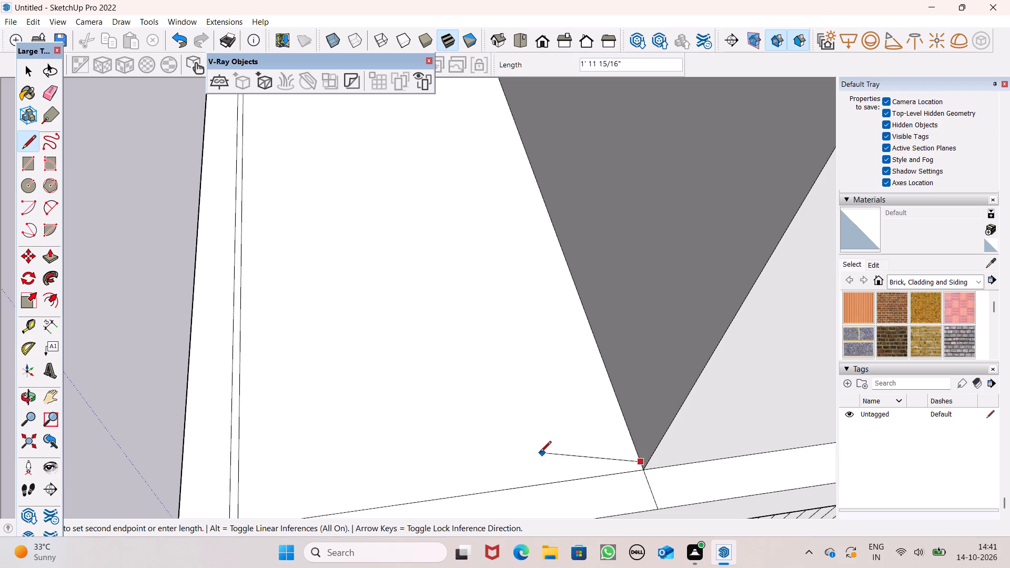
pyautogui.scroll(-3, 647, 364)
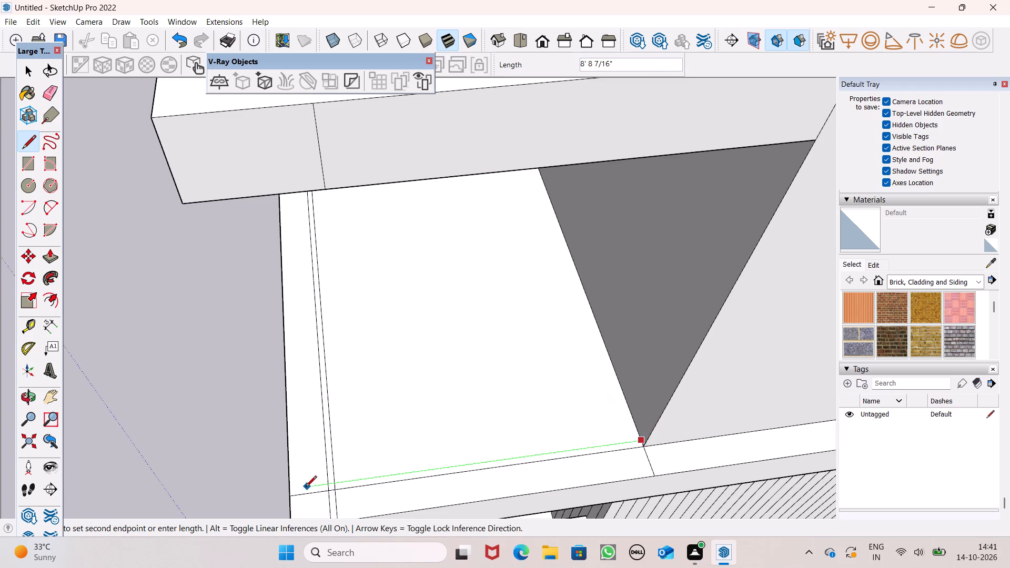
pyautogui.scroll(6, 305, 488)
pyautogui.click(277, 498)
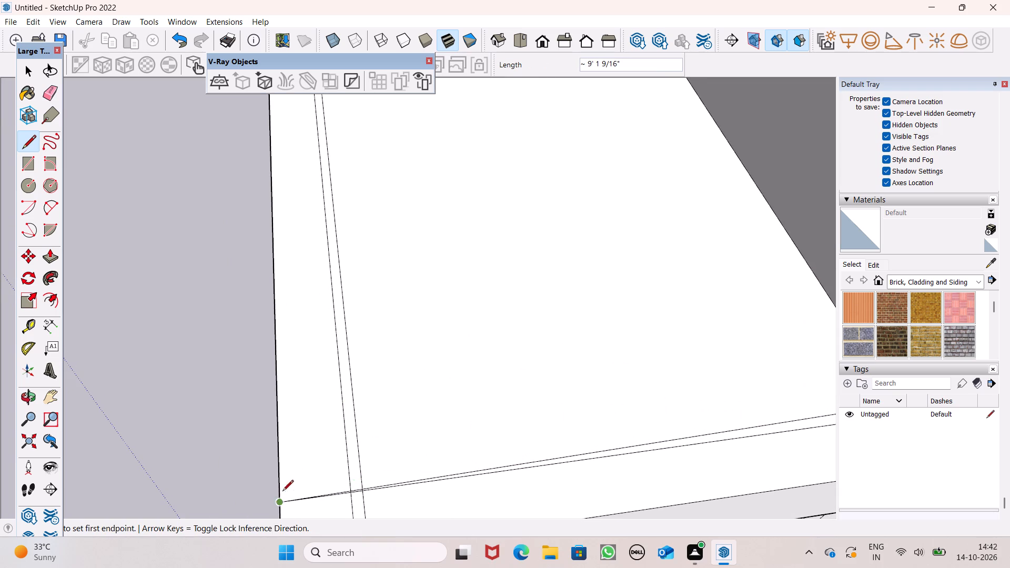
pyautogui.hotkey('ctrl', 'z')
# Draw a line about 9' 2" long just inside the middle balcony's side border line, parallel to it, from the wall to the front edge.
pyautogui.scroll(-4, 380, 408)
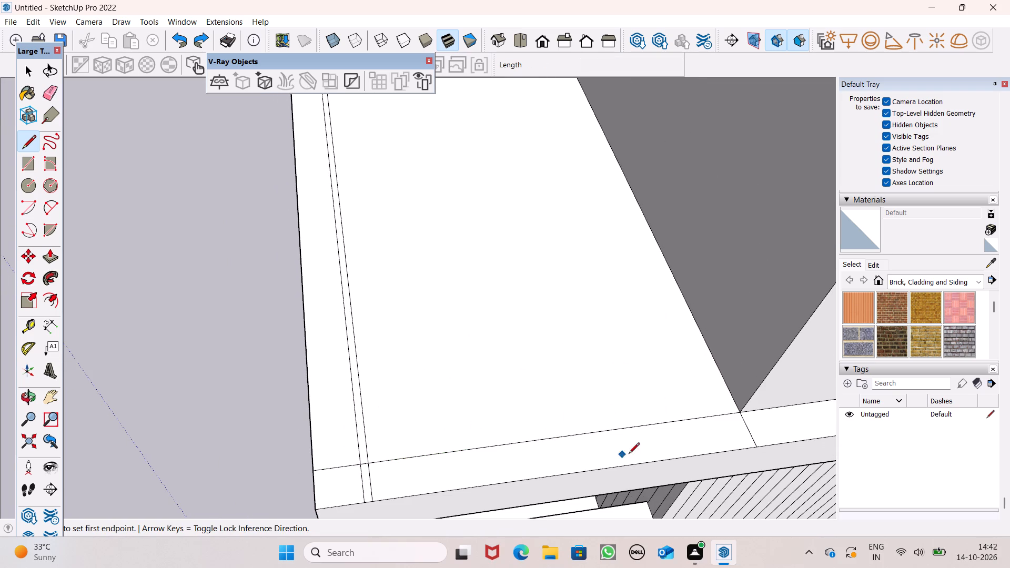
pyautogui.click(734, 404)
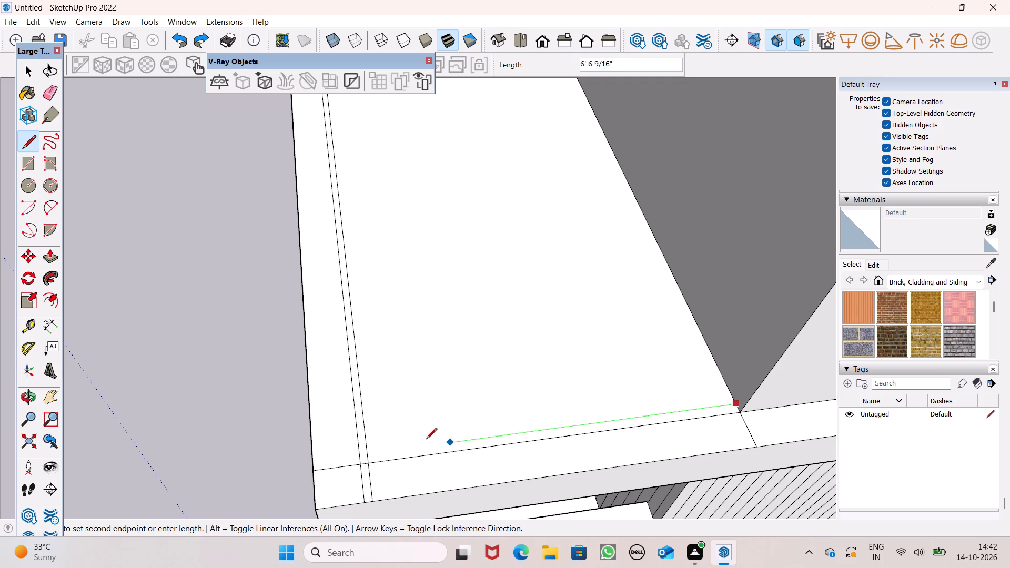
pyautogui.click(311, 458)
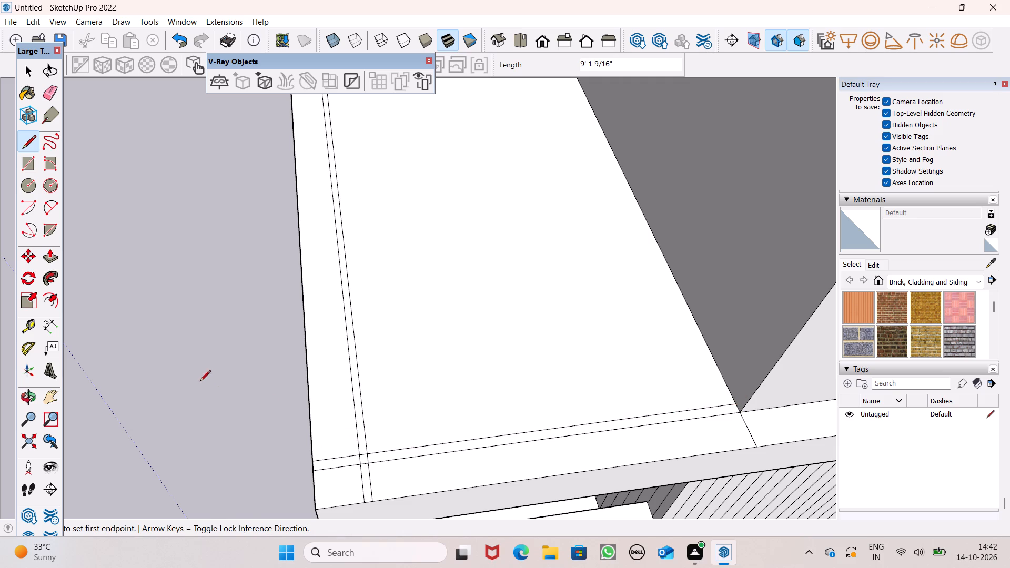
# Erase the overshooting line ends and crossing segments where the middle balcony's double border lines meet at the outer corner.
pyautogui.click(55, 94)
pyautogui.scroll(7, 334, 437)
pyautogui.scroll(-1, 350, 466)
pyautogui.scroll(1, 350, 466)
pyautogui.moveTo(358, 450); pyautogui.dragTo(361, 495)
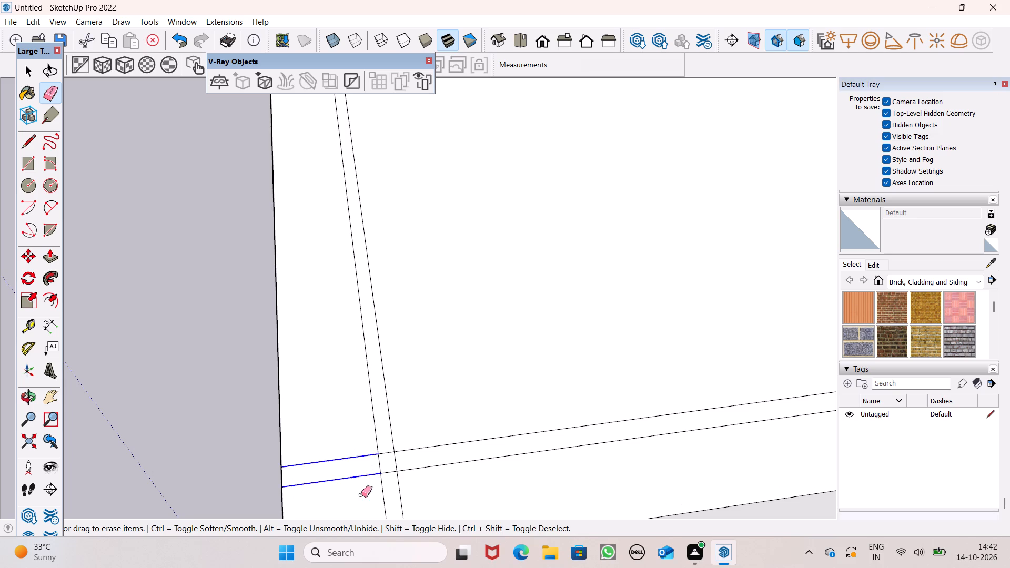
pyautogui.moveTo(361, 495); pyautogui.dragTo(361, 496)
pyautogui.scroll(3, 387, 476)
pyautogui.moveTo(384, 439); pyautogui.dragTo(408, 460)
pyautogui.click(408, 460)
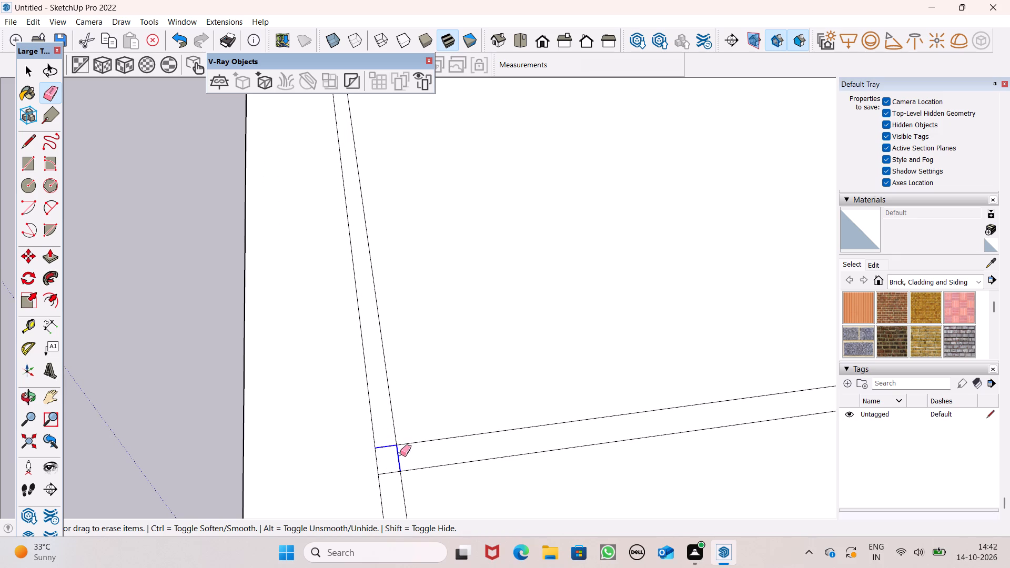
pyautogui.scroll(-5, 486, 359)
pyautogui.moveTo(456, 460); pyautogui.dragTo(413, 480)
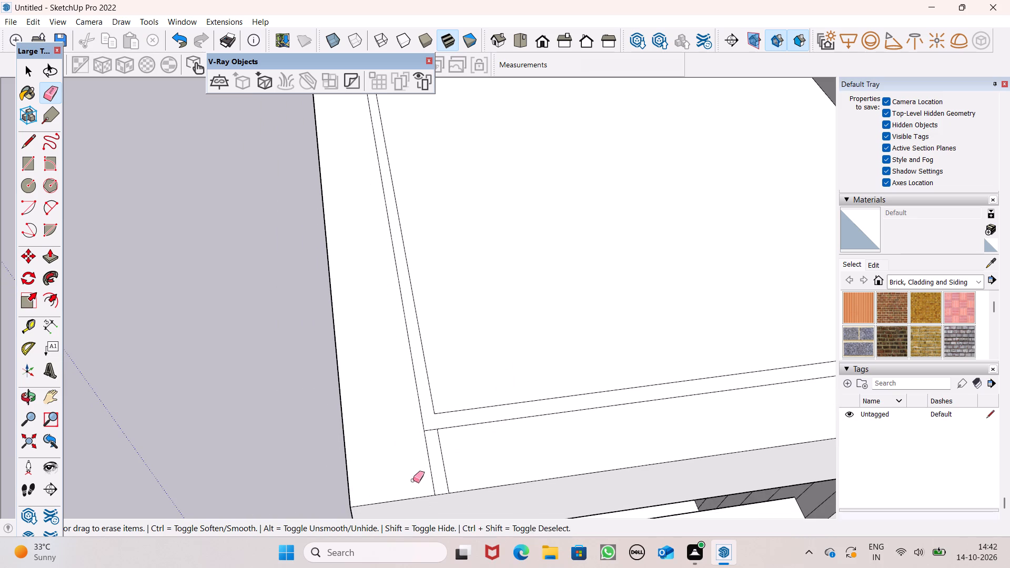
pyautogui.moveTo(413, 480); pyautogui.dragTo(406, 481)
# Examine the house and its balcony borders from several sides.
pyautogui.scroll(-11, 439, 475)
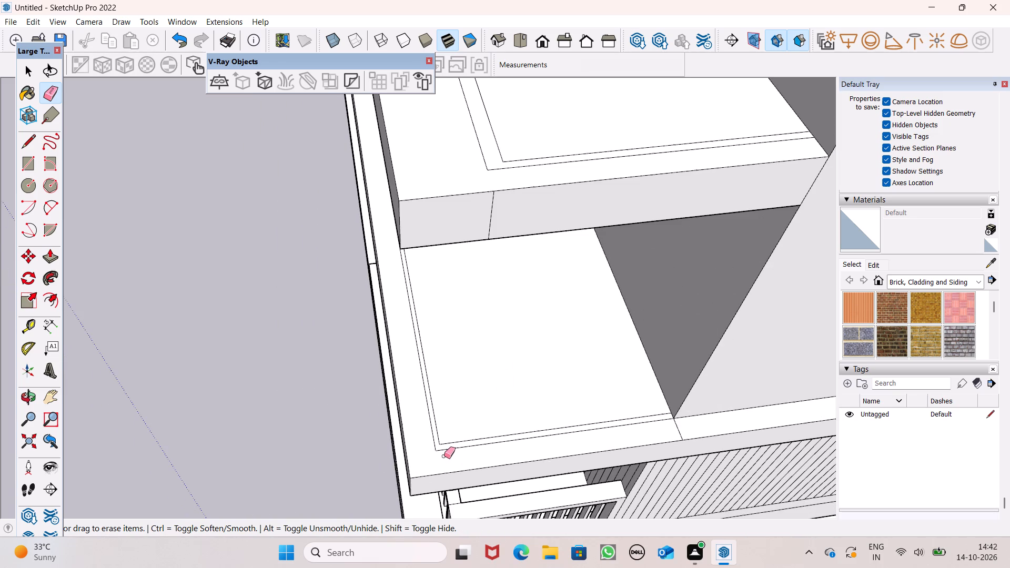
pyautogui.scroll(-2, 445, 455)
pyautogui.scroll(-1, 601, 460)
pyautogui.scroll(-7, 666, 453)
pyautogui.scroll(-4, 660, 402)
pyautogui.scroll(1, 660, 409)
pyautogui.scroll(-1, 660, 413)
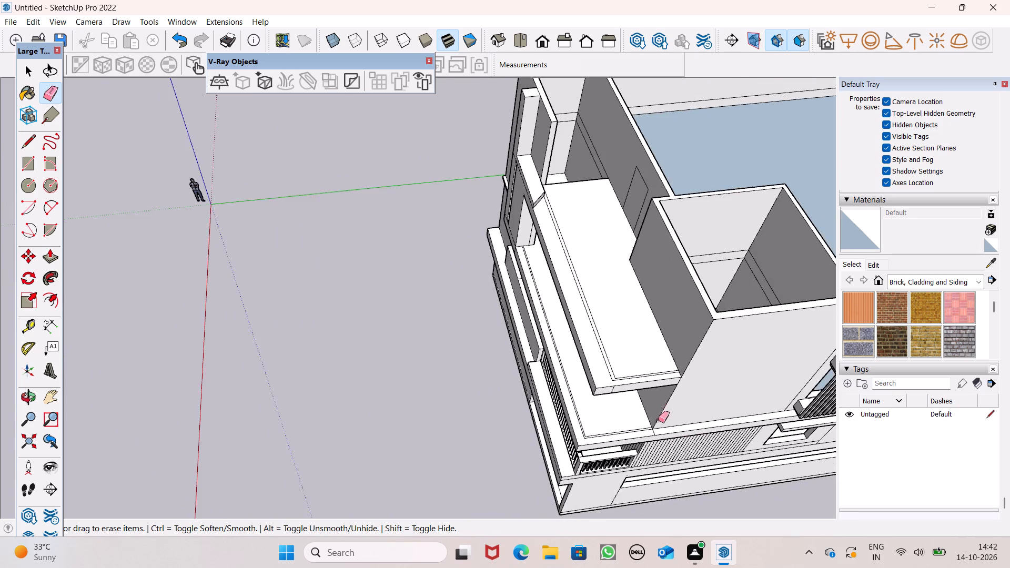
pyautogui.moveTo(661, 441); pyautogui.dragTo(972, 337, button='middle')
pyautogui.scroll(-2, 342, 307)
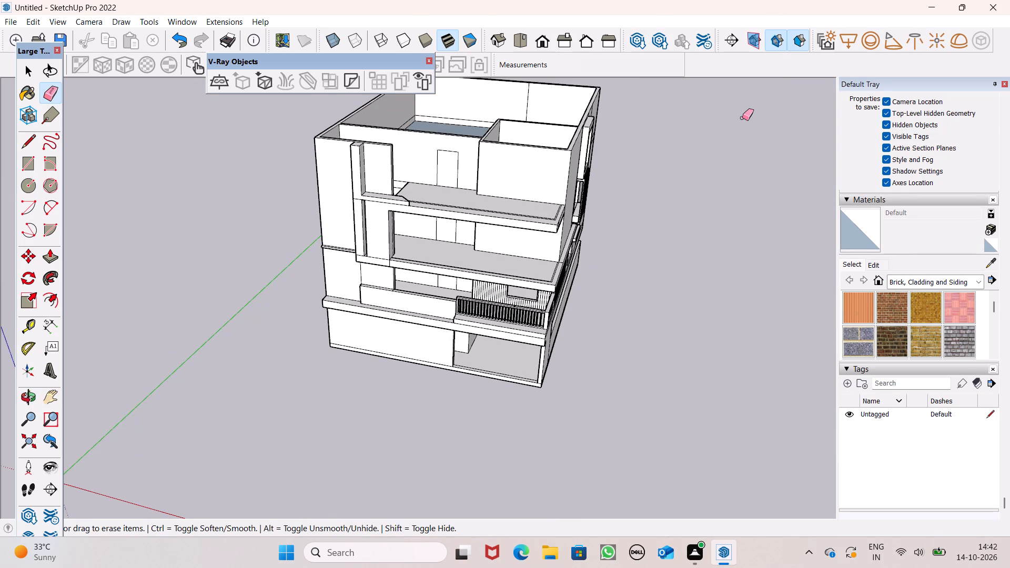
pyautogui.scroll(1, 468, 255)
pyautogui.scroll(-1, 472, 263)
pyautogui.moveTo(563, 263); pyautogui.dragTo(753, 226, button='middle')
pyautogui.scroll(4, 615, 189)
pyautogui.scroll(4, 574, 215)
pyautogui.scroll(-4, 575, 234)
pyautogui.moveTo(555, 255); pyautogui.dragTo(341, 402, button='middle')
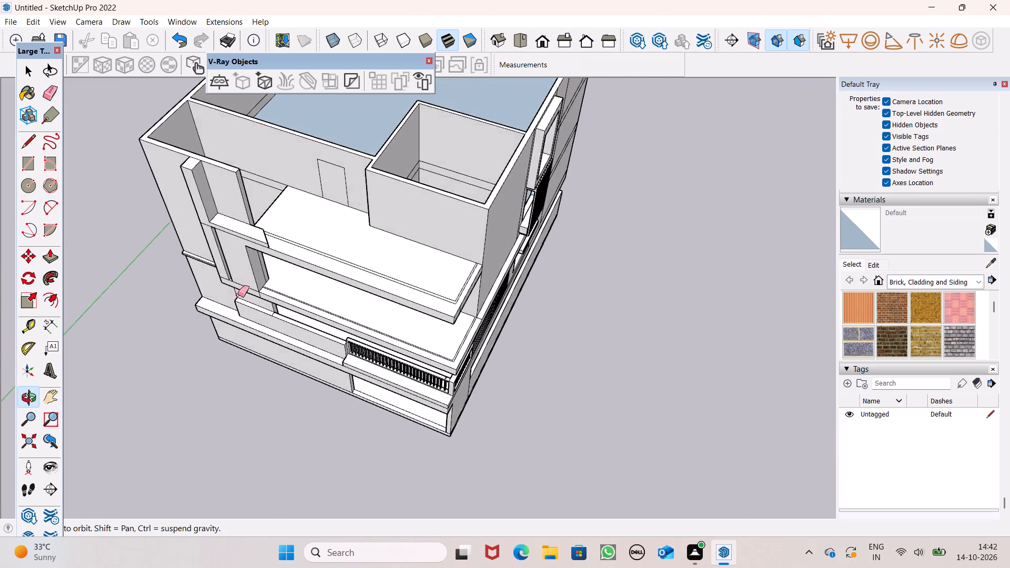
# Push/Pull the narrow border strip on the middle balcony floor up 3' to form a parapet.
pyautogui.scroll(6, 229, 289)
pyautogui.moveTo(46, 256); pyautogui.dragTo(55, 255)
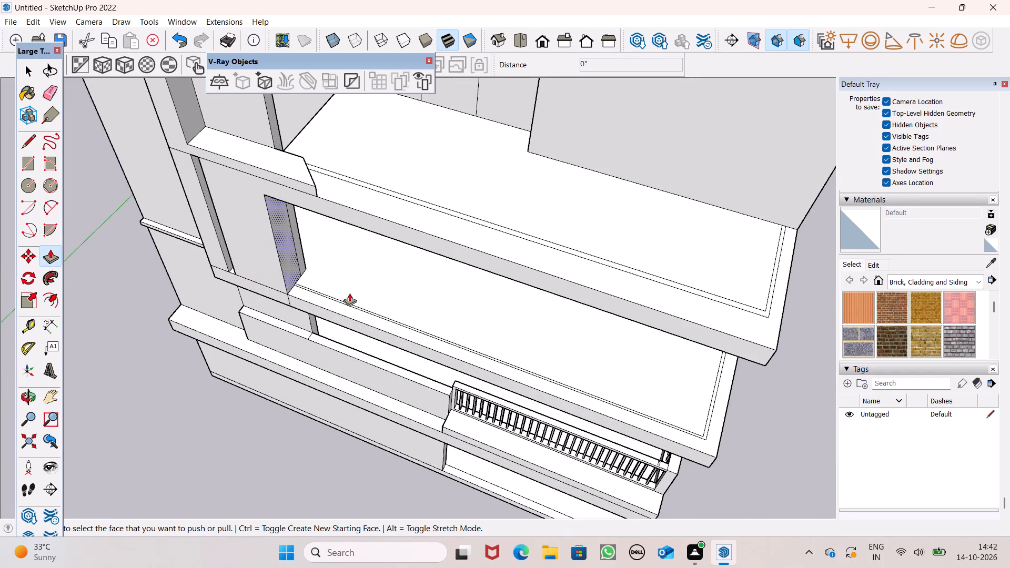
pyautogui.scroll(6, 350, 297)
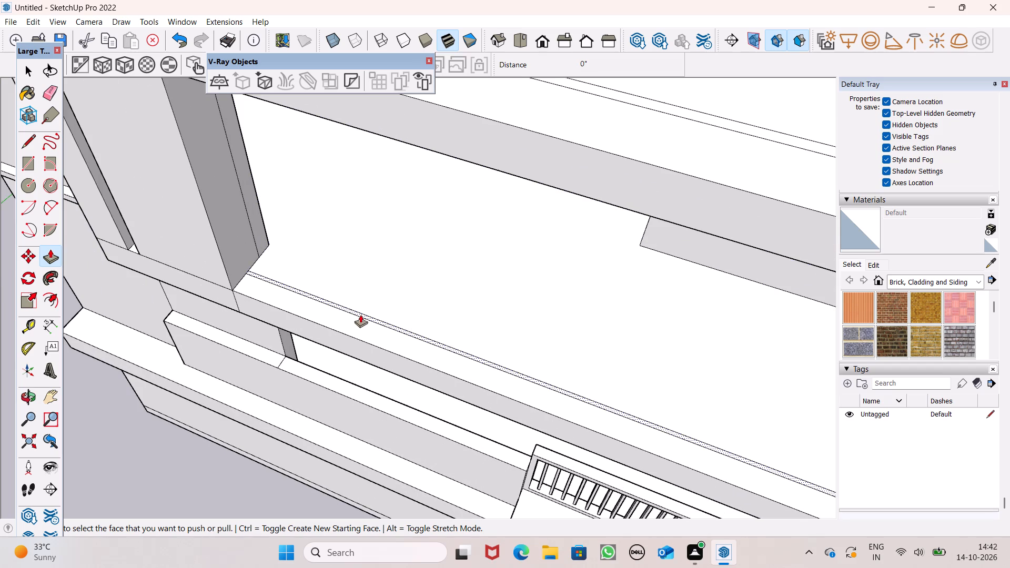
pyautogui.moveTo(360, 315); pyautogui.dragTo(381, 257)
pyautogui.write("3'")
pyautogui.press('Return')
# Push/Pull the top face of the middle balcony's parapet up a further 3" as a separate band.
pyautogui.scroll(2, 380, 278)
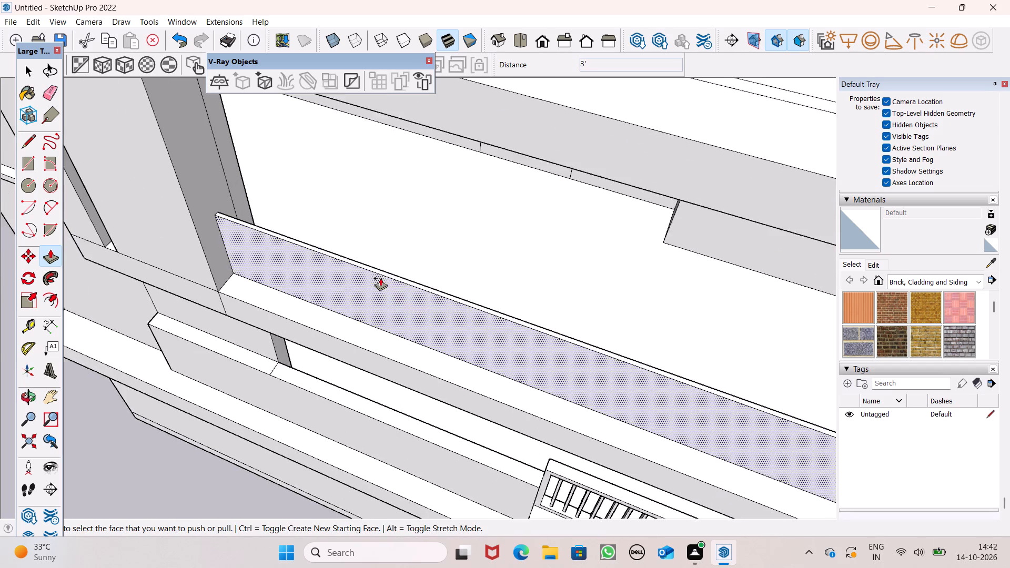
pyautogui.scroll(1, 380, 278)
pyautogui.scroll(-1, 380, 278)
pyautogui.scroll(1, 380, 278)
pyautogui.moveTo(392, 273); pyautogui.dragTo(399, 268)
pyautogui.write('3"')
pyautogui.press('Return')
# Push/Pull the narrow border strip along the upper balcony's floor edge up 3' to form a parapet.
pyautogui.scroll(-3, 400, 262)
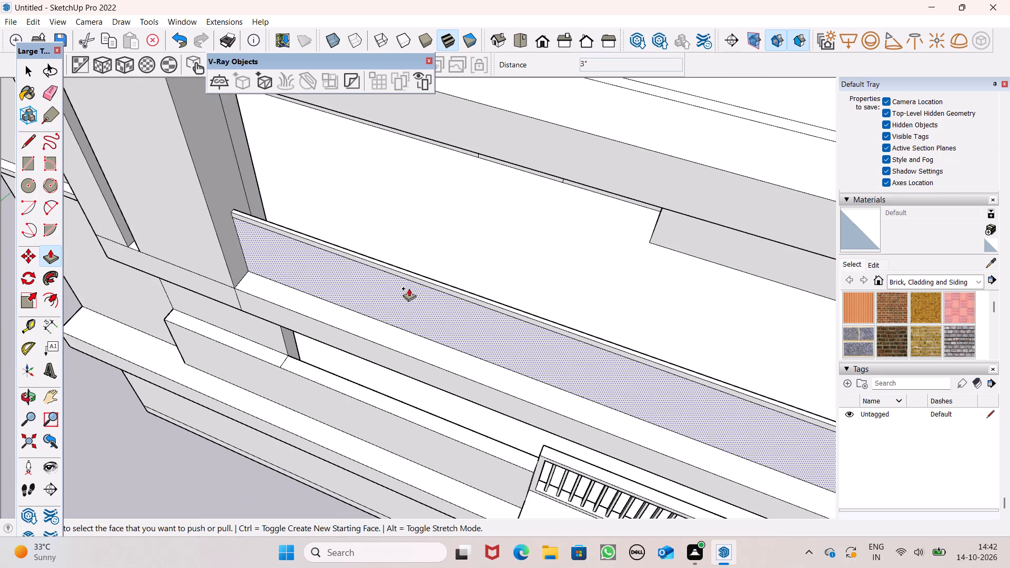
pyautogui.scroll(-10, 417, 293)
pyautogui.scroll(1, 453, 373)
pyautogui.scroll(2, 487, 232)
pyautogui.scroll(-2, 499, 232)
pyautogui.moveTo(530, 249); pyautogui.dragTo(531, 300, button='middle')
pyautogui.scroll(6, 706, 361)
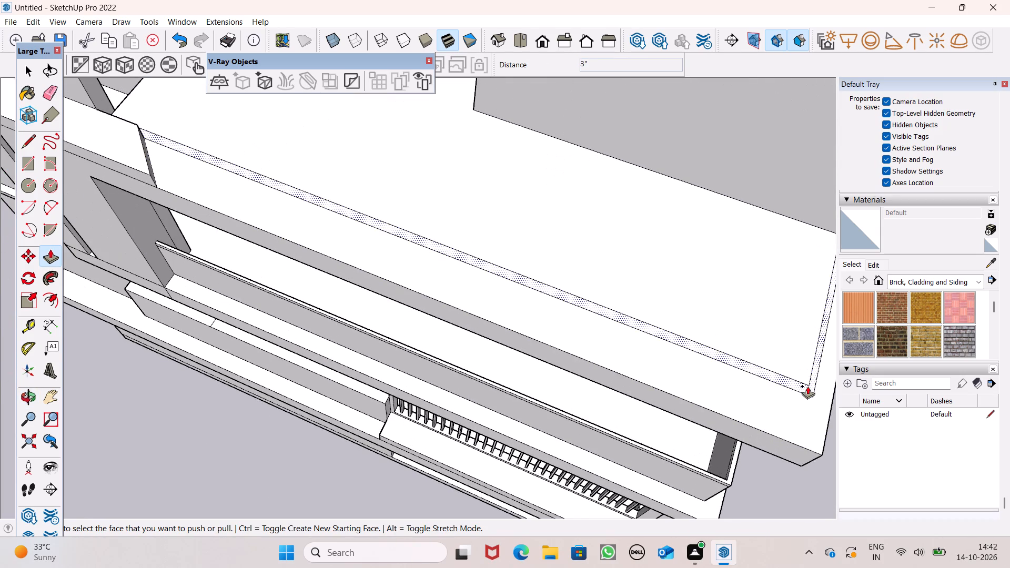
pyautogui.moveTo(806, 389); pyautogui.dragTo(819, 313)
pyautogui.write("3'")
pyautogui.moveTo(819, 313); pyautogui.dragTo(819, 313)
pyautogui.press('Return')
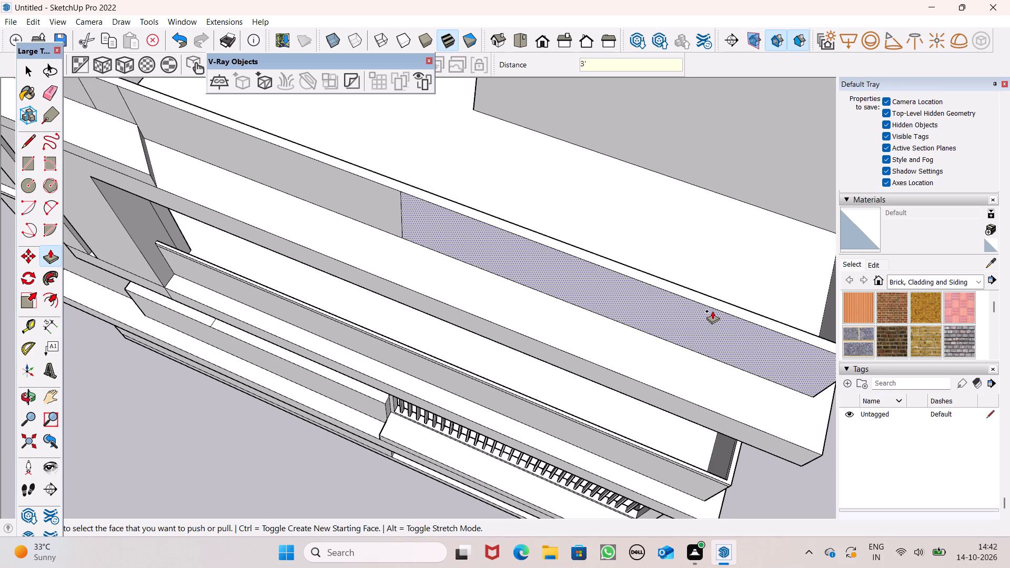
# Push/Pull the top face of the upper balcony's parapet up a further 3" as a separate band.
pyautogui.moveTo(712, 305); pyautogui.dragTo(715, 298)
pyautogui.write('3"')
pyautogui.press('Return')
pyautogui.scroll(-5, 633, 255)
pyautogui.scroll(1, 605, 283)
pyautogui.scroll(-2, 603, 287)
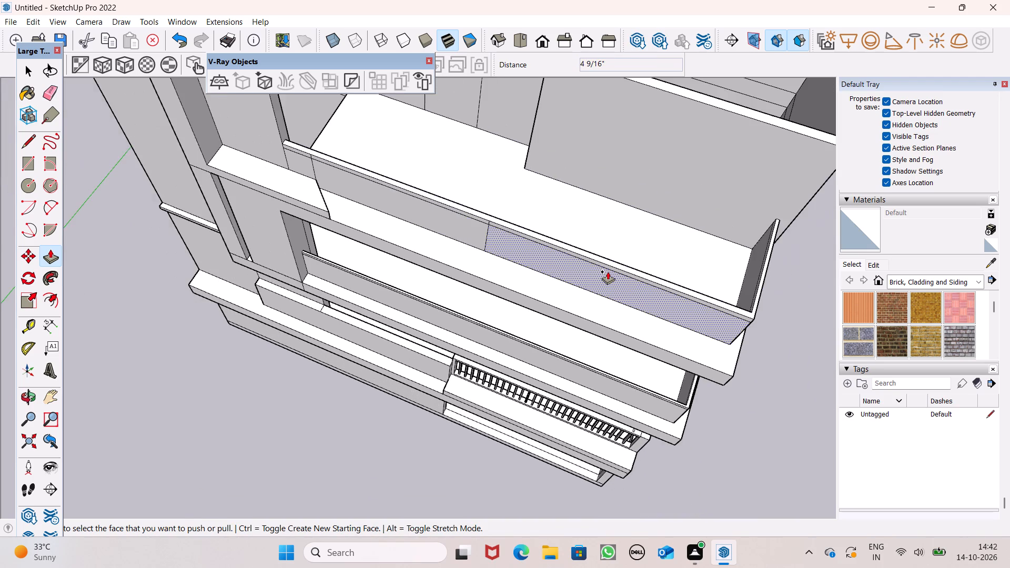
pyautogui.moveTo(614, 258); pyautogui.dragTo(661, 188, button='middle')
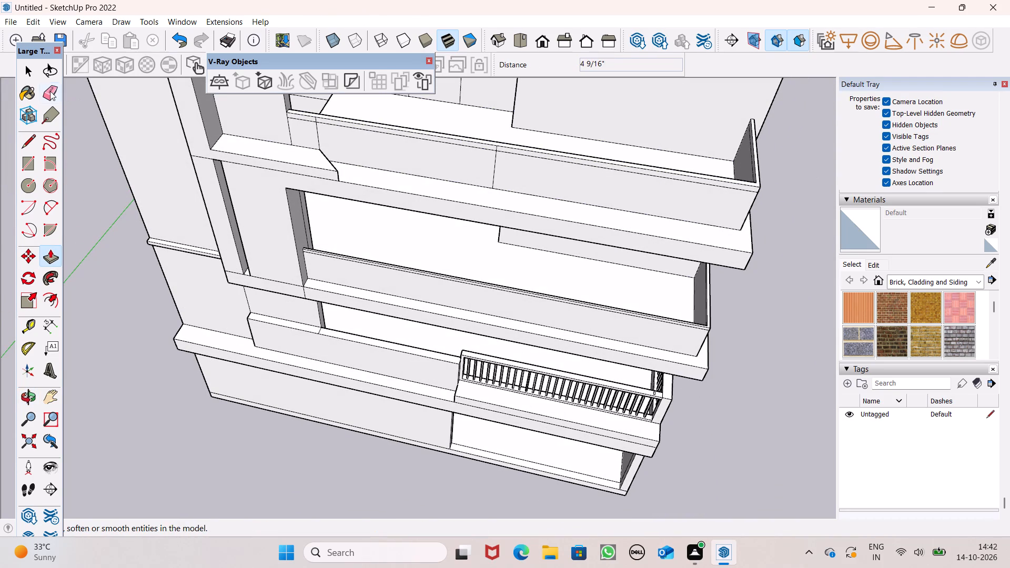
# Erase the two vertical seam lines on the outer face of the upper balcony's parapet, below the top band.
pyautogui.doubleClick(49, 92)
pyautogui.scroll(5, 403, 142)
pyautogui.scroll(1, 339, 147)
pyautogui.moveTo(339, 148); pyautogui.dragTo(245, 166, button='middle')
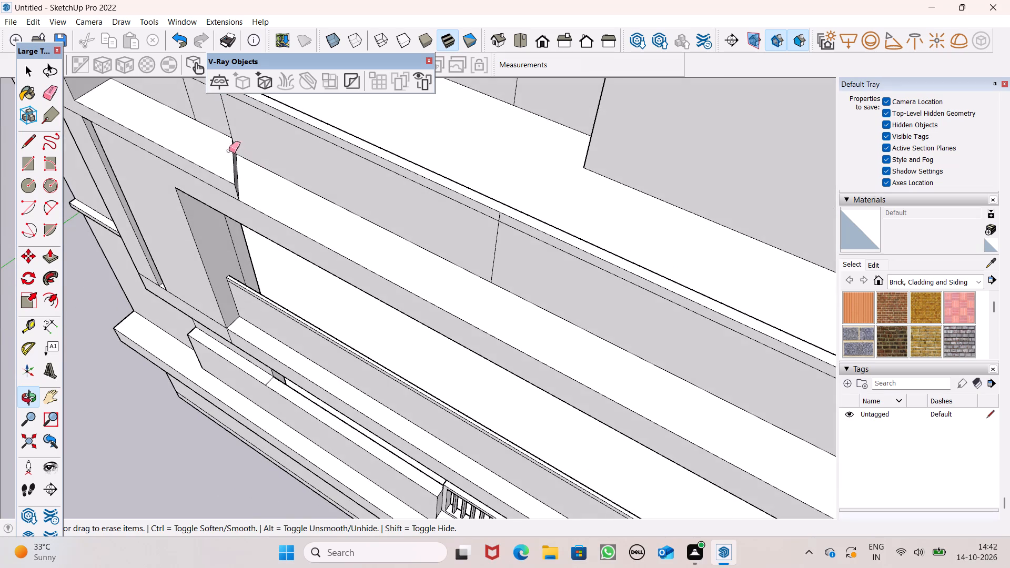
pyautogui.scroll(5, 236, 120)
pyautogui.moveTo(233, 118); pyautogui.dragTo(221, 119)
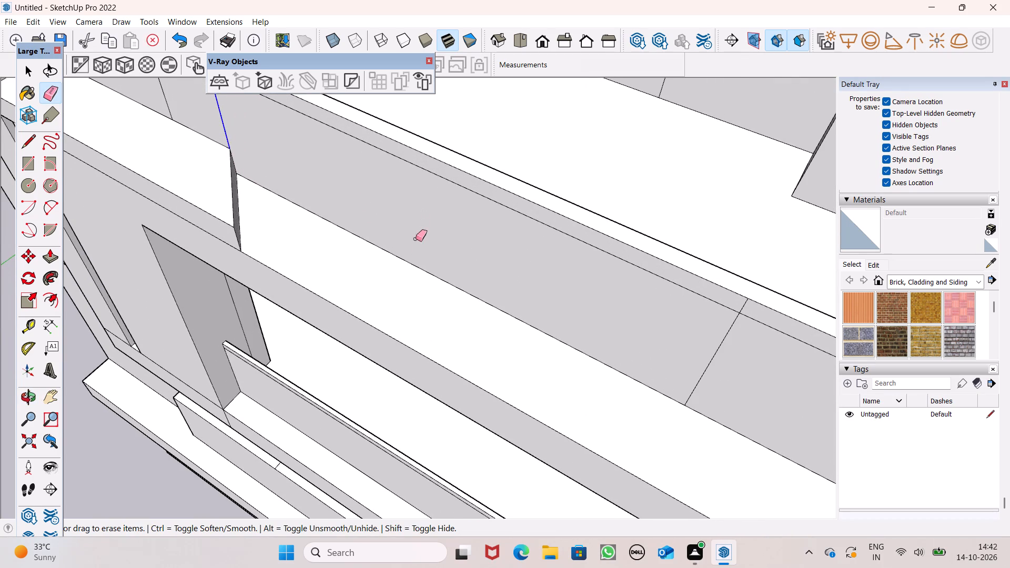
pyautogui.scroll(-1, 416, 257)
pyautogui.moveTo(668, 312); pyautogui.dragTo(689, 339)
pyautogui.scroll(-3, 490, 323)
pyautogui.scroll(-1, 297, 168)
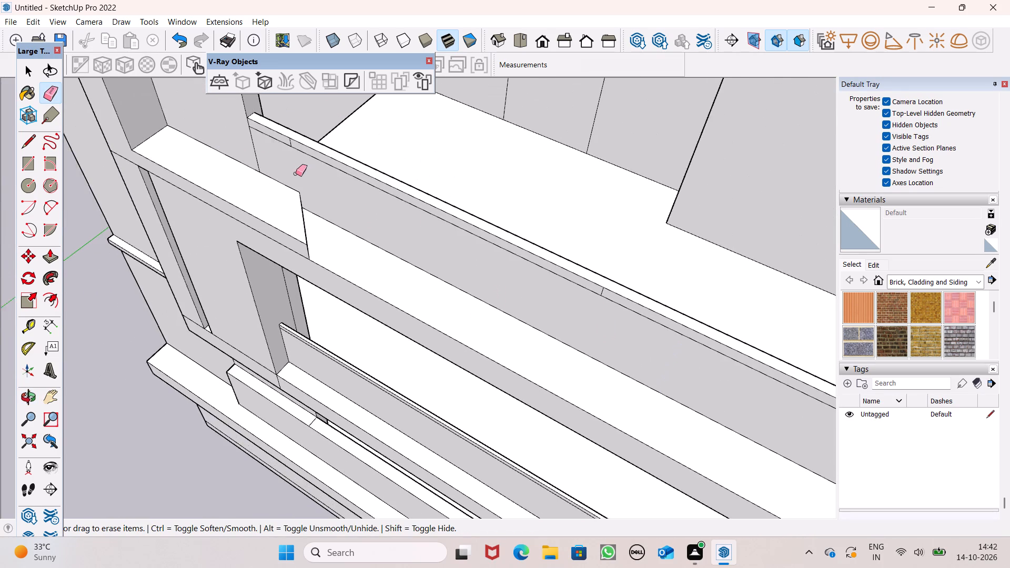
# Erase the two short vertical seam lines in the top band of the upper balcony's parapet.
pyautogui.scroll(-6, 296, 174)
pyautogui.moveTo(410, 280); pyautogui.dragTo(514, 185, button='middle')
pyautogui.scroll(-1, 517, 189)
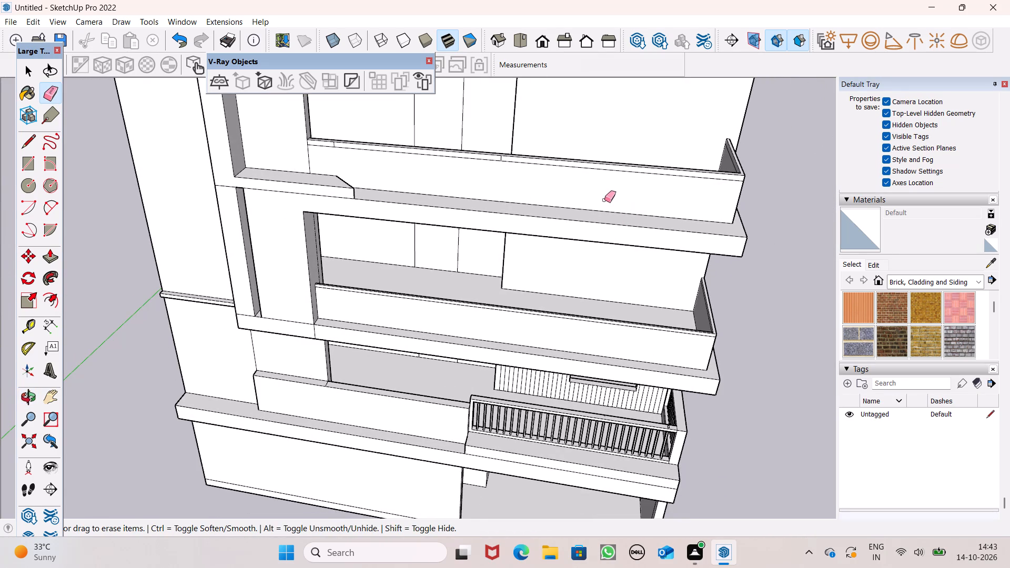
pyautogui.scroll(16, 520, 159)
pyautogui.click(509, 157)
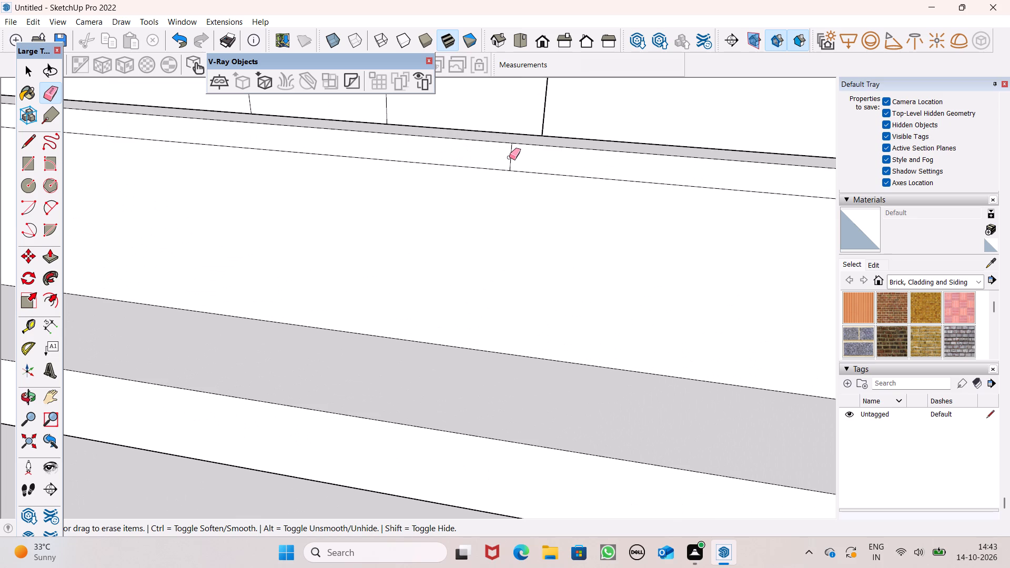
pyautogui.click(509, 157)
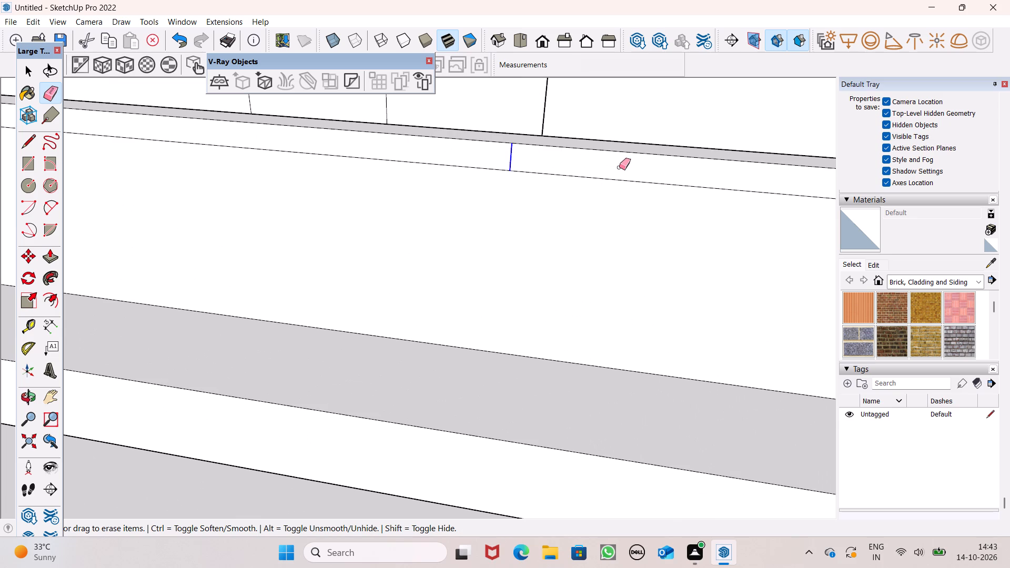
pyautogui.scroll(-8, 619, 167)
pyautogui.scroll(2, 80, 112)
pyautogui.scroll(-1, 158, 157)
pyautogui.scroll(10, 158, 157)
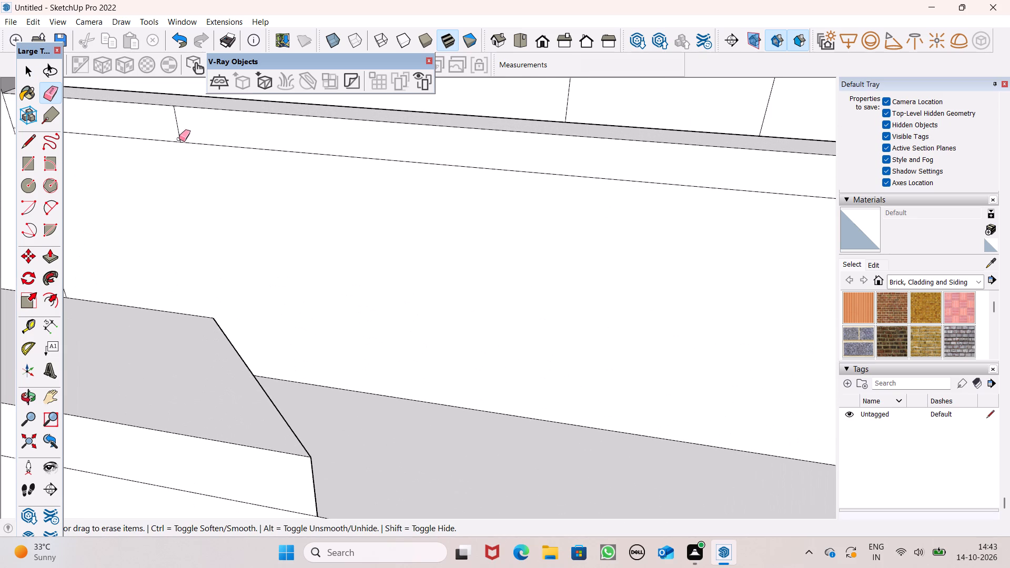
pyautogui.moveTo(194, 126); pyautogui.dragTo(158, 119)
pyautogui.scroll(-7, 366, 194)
# Examine the upper balcony's parapet, especially the end where it meets the side wall.
pyautogui.press('space')
pyautogui.scroll(-3, 324, 349)
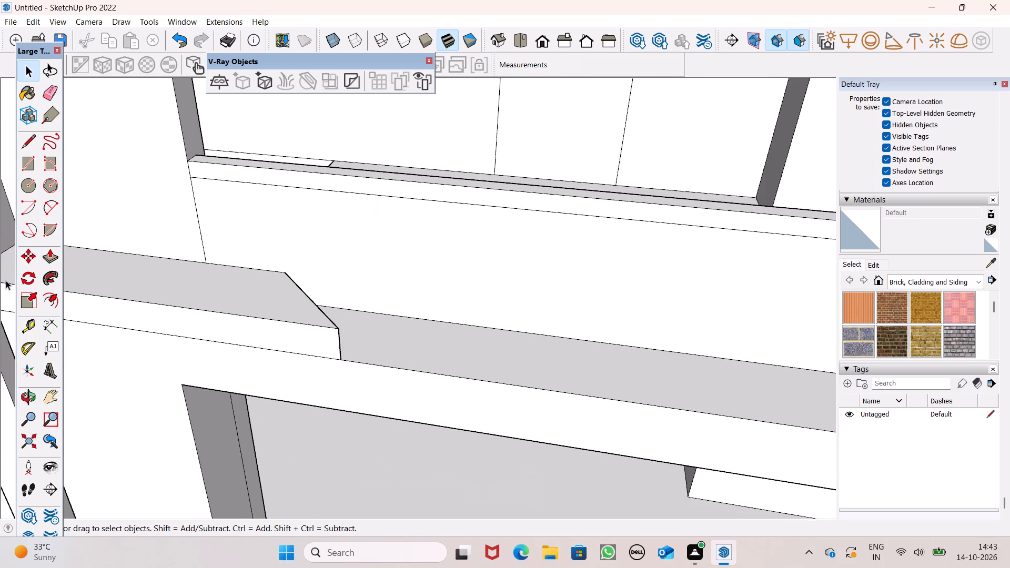
pyautogui.scroll(-2, 6, 280)
pyautogui.scroll(1, 0, 335)
pyautogui.scroll(-6, 0, 342)
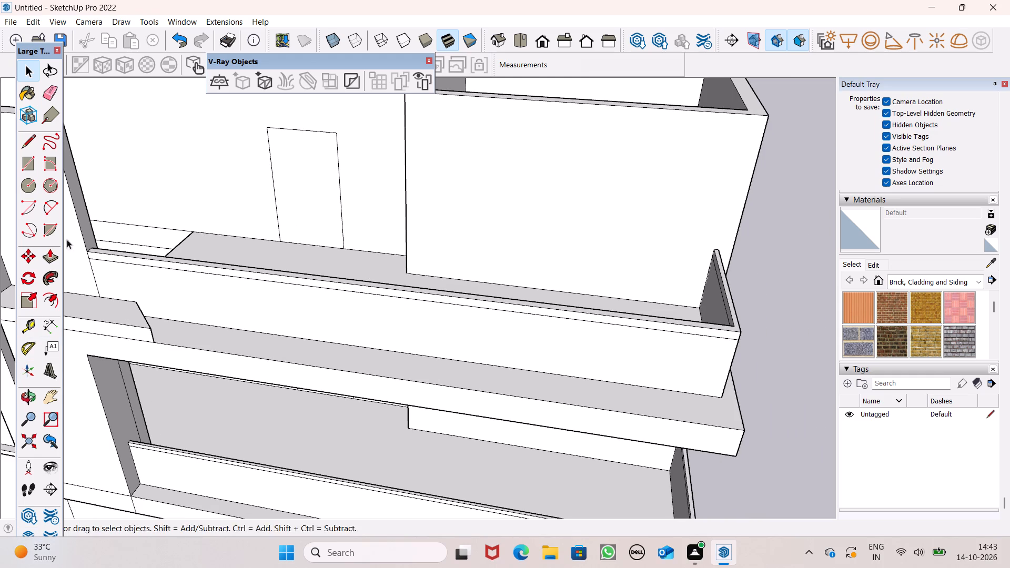
pyautogui.scroll(-1, 122, 187)
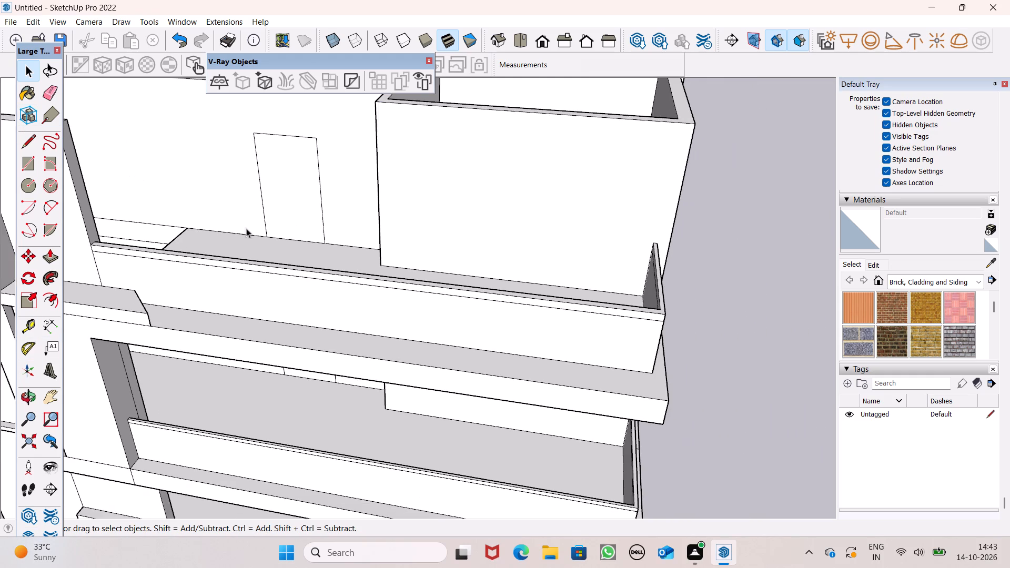
pyautogui.scroll(-4, 311, 245)
pyautogui.scroll(6, 173, 244)
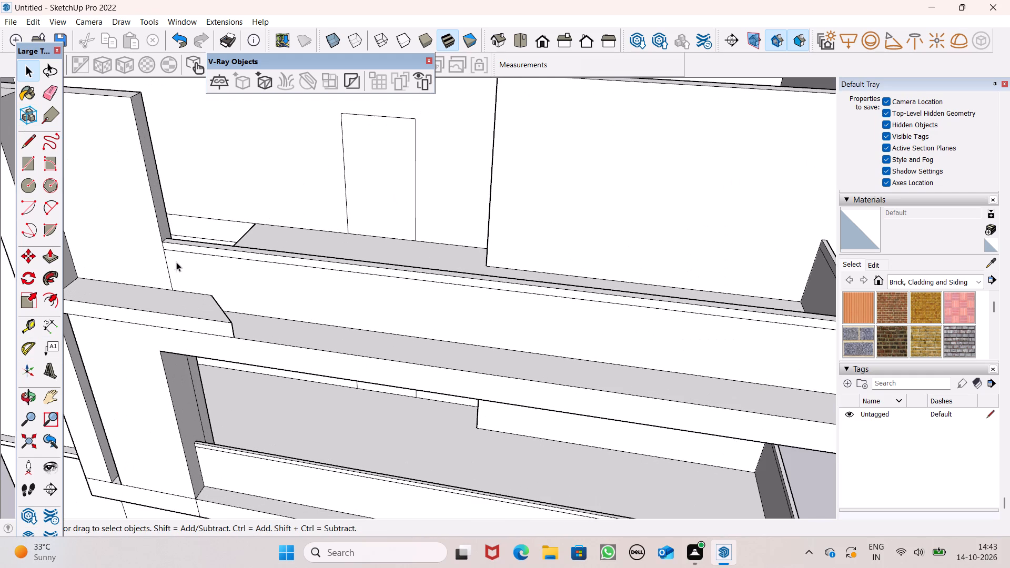
pyautogui.scroll(4, 173, 260)
pyautogui.scroll(-1, 171, 251)
pyautogui.scroll(9, 171, 251)
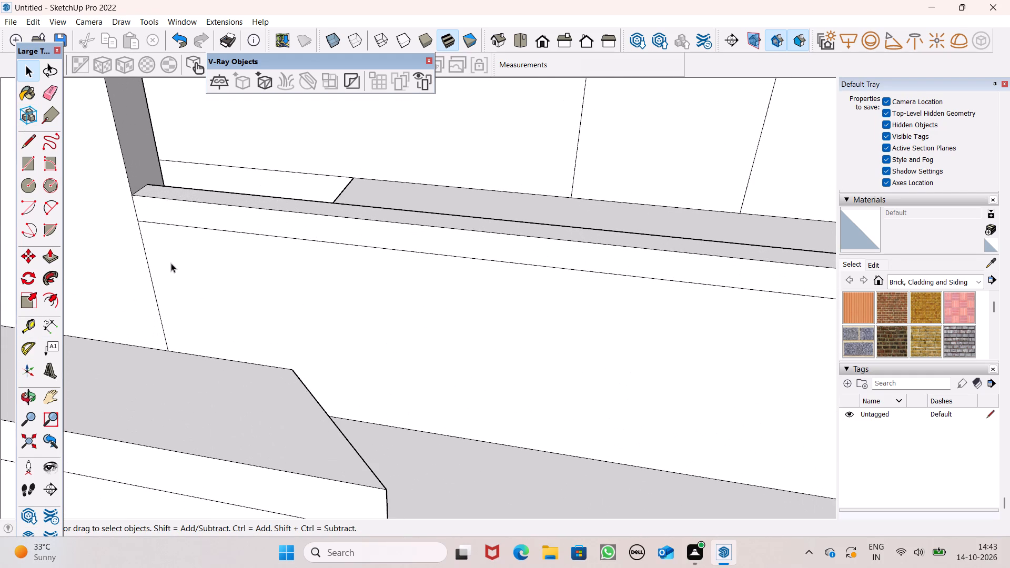
pyautogui.scroll(-3, 239, 217)
pyautogui.moveTo(240, 261); pyautogui.dragTo(239, 296, button='middle')
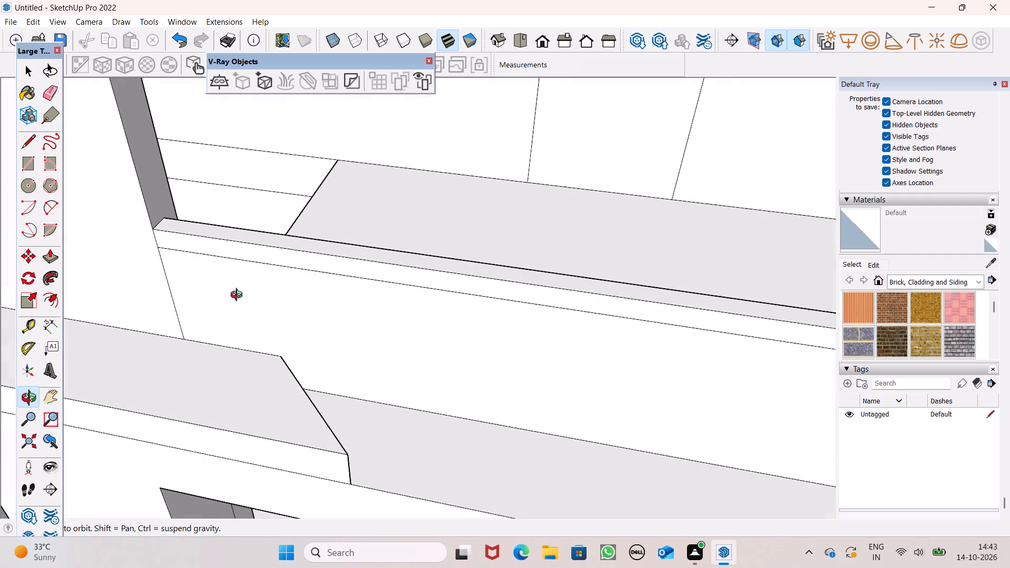
pyautogui.moveTo(239, 296); pyautogui.dragTo(239, 296, button='middle')
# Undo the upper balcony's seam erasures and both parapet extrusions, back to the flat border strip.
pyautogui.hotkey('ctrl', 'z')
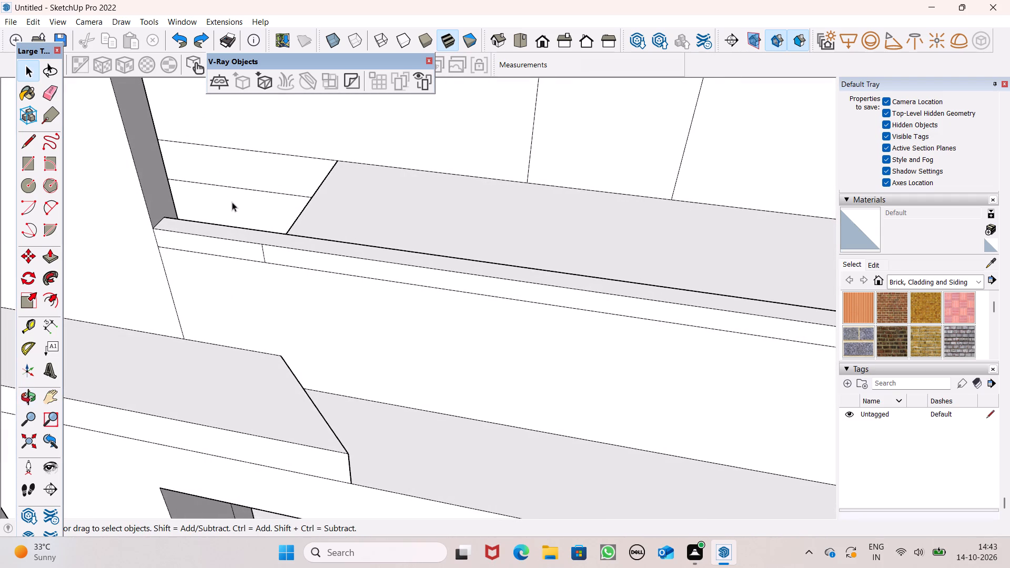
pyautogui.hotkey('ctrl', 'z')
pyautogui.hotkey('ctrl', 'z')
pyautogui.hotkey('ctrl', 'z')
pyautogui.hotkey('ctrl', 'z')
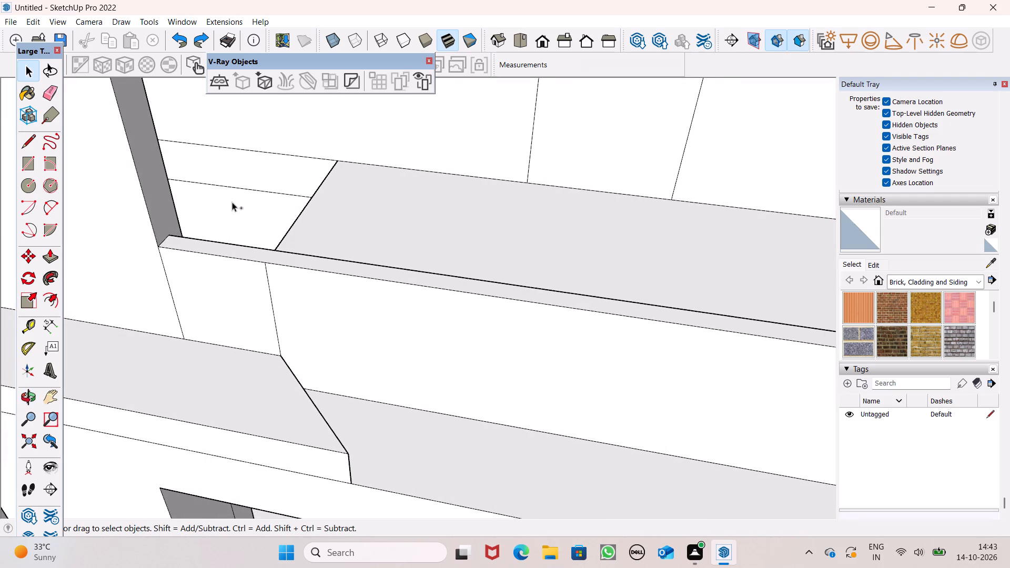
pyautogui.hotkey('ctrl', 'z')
# Draw a short line across the upper balcony's border strip just in front of the wall end, separating a small end piece.
pyautogui.scroll(-2, 236, 248)
pyautogui.moveTo(217, 332); pyautogui.dragTo(137, 454, button='middle')
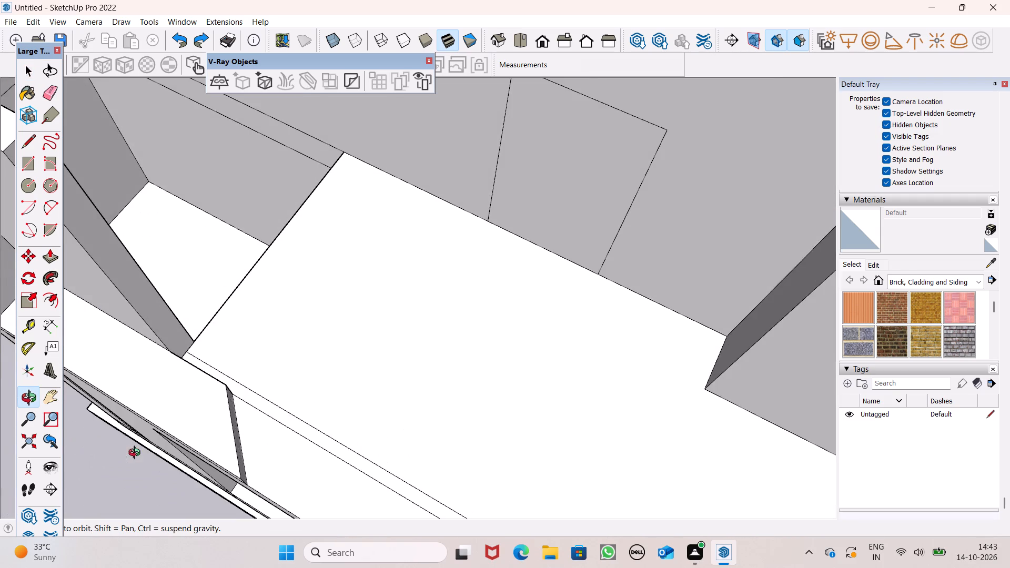
pyautogui.moveTo(137, 454); pyautogui.dragTo(137, 432, button='middle')
pyautogui.scroll(1, 137, 446)
pyautogui.scroll(1, 63, 196)
pyautogui.click(19, 144)
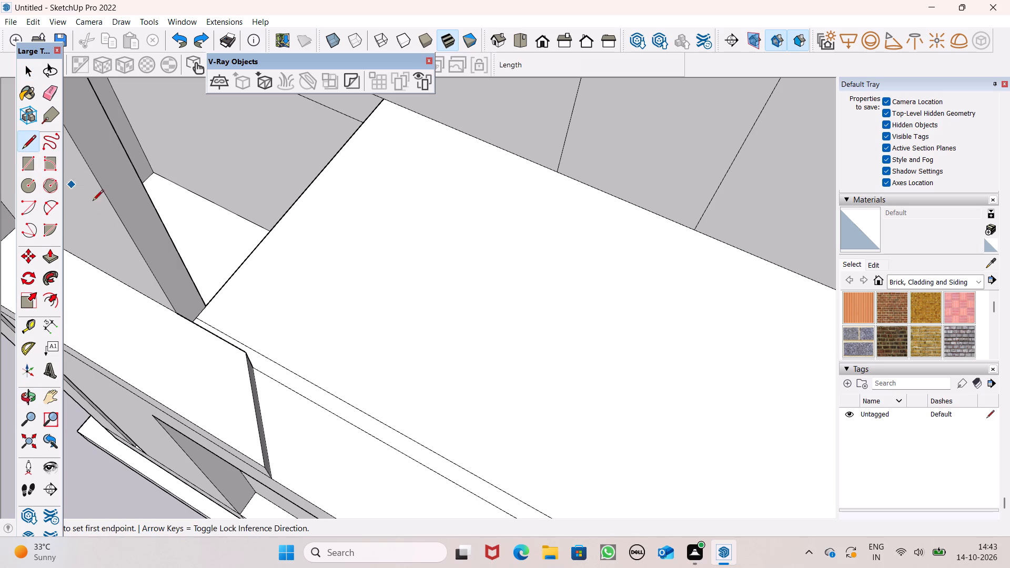
pyautogui.scroll(10, 187, 297)
pyautogui.moveTo(195, 354); pyautogui.dragTo(143, 372, button='middle')
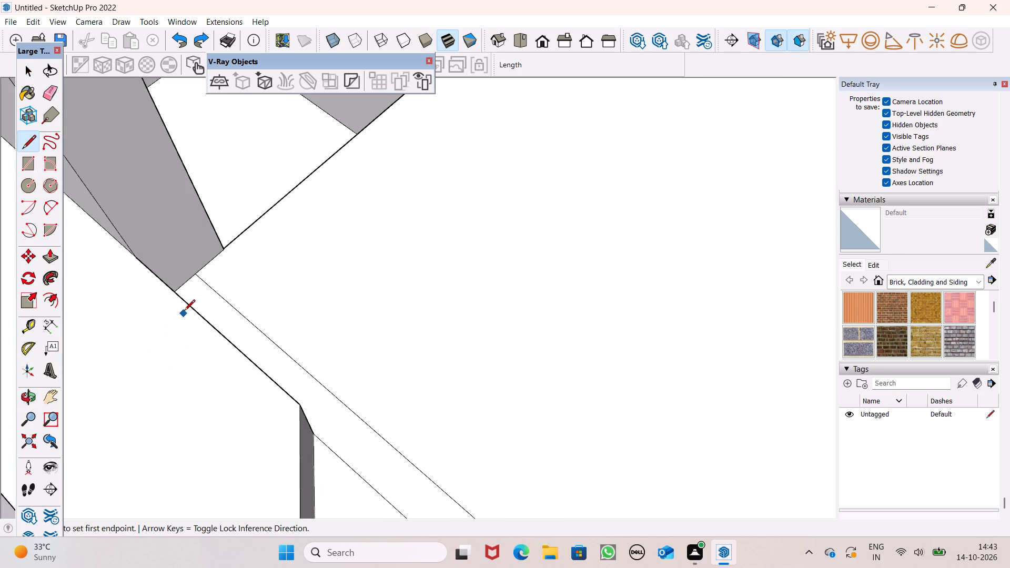
pyautogui.scroll(5, 185, 309)
pyautogui.moveTo(219, 315); pyautogui.dragTo(128, 330, button='middle')
pyautogui.scroll(1, 127, 349)
pyautogui.scroll(4, 188, 245)
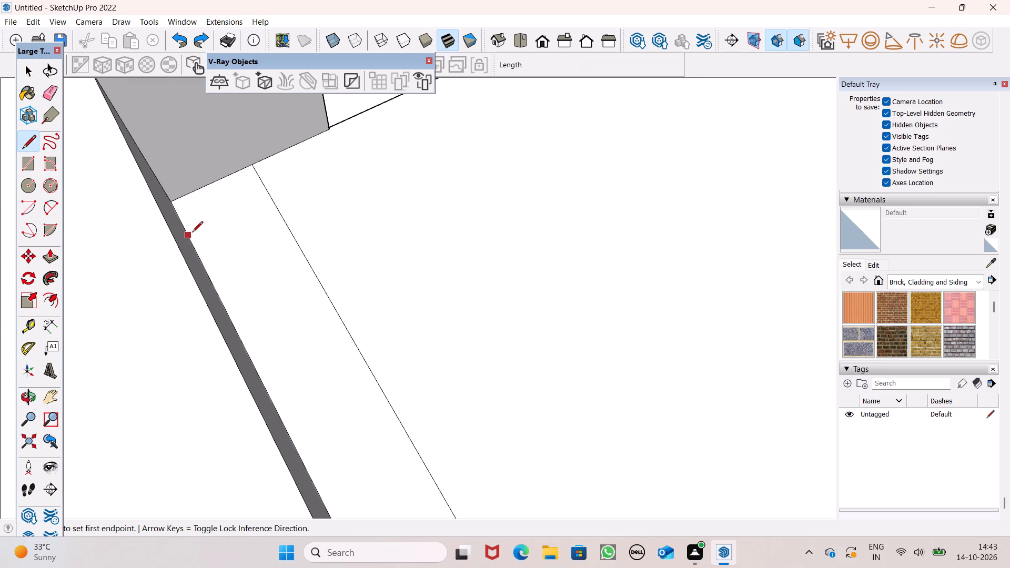
pyautogui.click(186, 223)
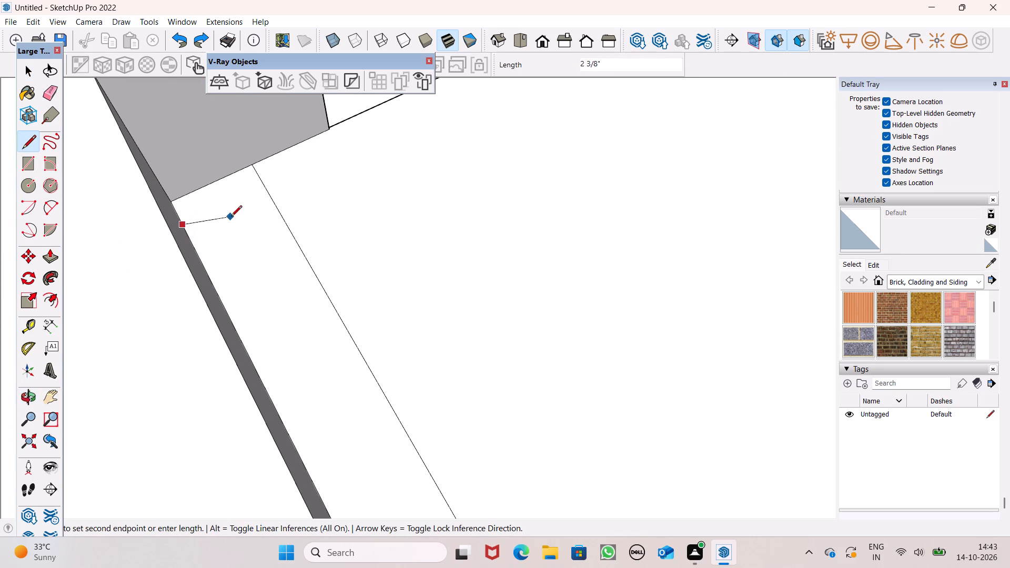
pyautogui.click(261, 185)
# Push/Pull the small end piece of the upper balcony's border strip beside the wall up 3'.
pyautogui.scroll(-7, 280, 224)
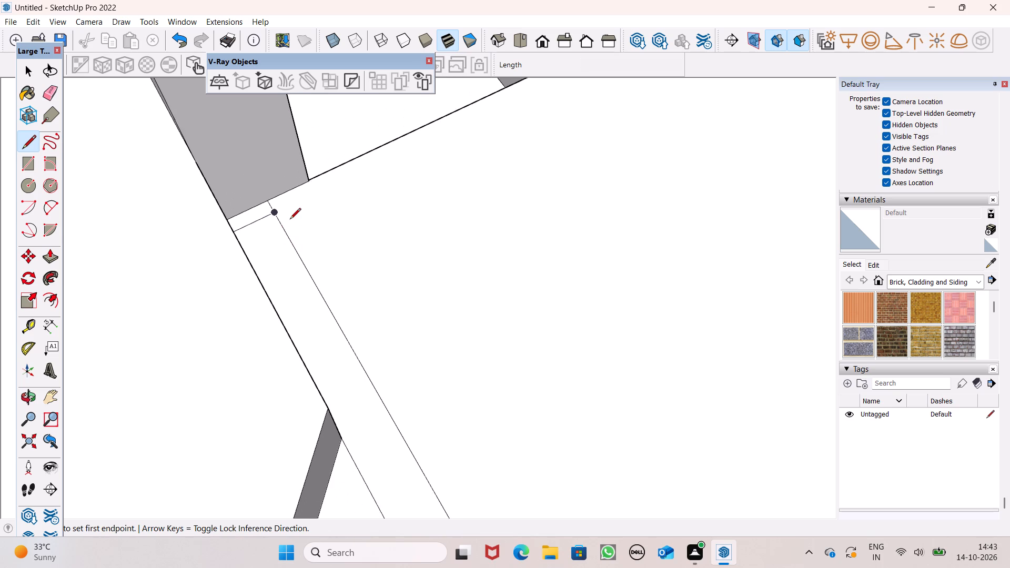
pyautogui.scroll(-14, 282, 232)
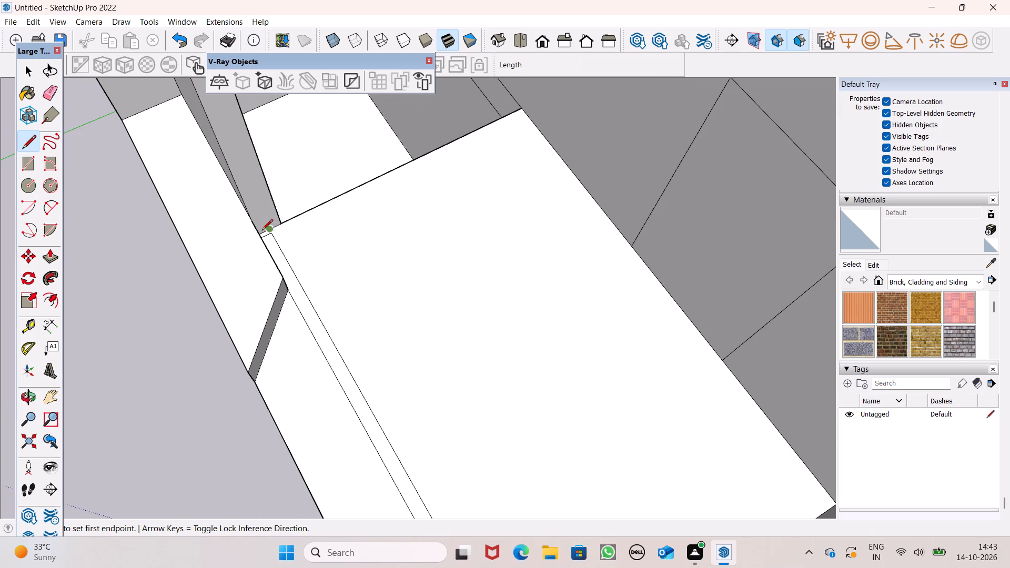
pyautogui.scroll(-5, 338, 288)
pyautogui.moveTo(329, 288); pyautogui.dragTo(490, 353, button='middle')
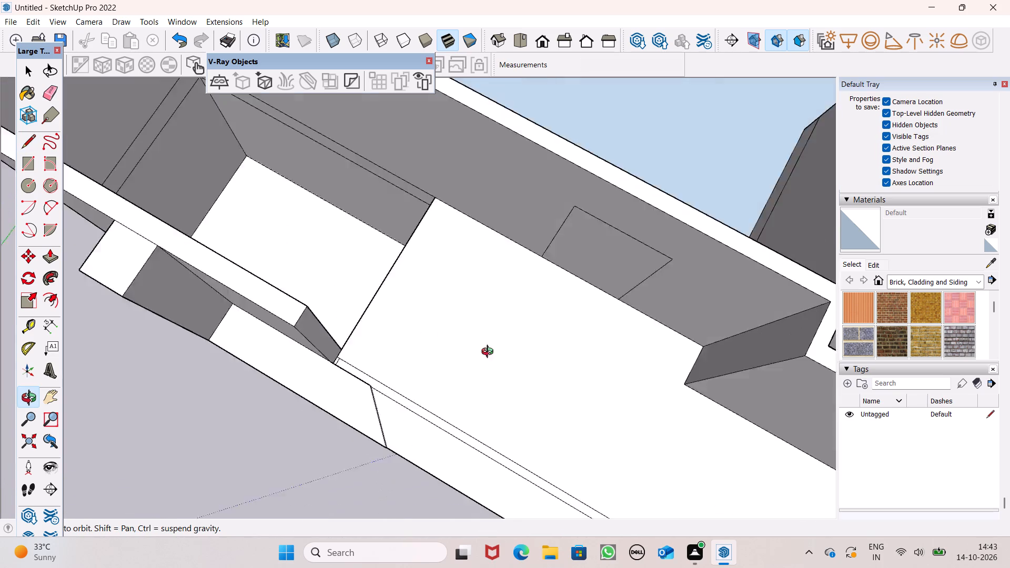
pyautogui.moveTo(490, 353); pyautogui.dragTo(566, 330, button='middle')
pyautogui.scroll(-6, 405, 317)
pyautogui.scroll(11, 398, 354)
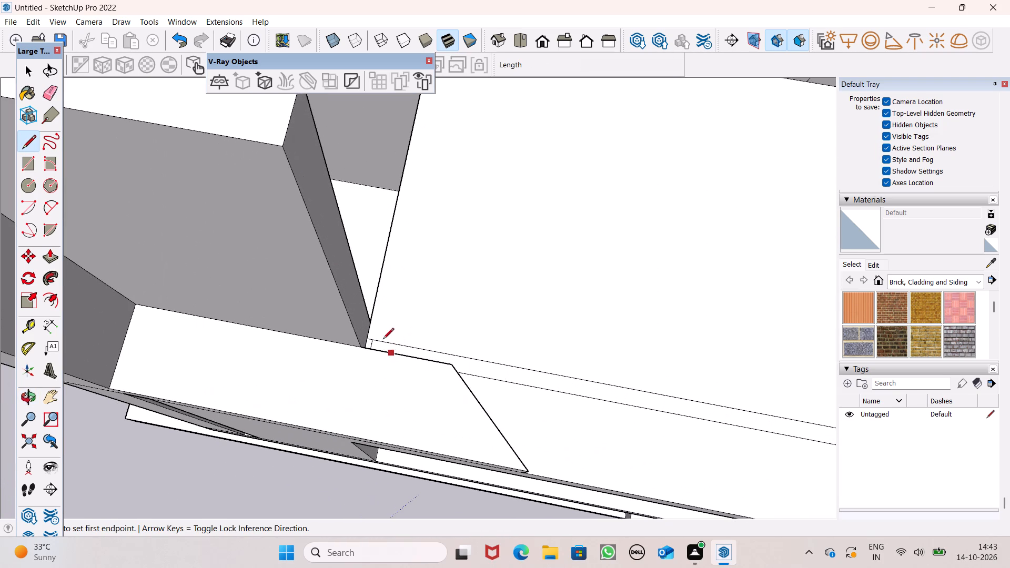
pyautogui.scroll(1, 383, 340)
pyautogui.click(53, 259)
pyautogui.scroll(6, 540, 338)
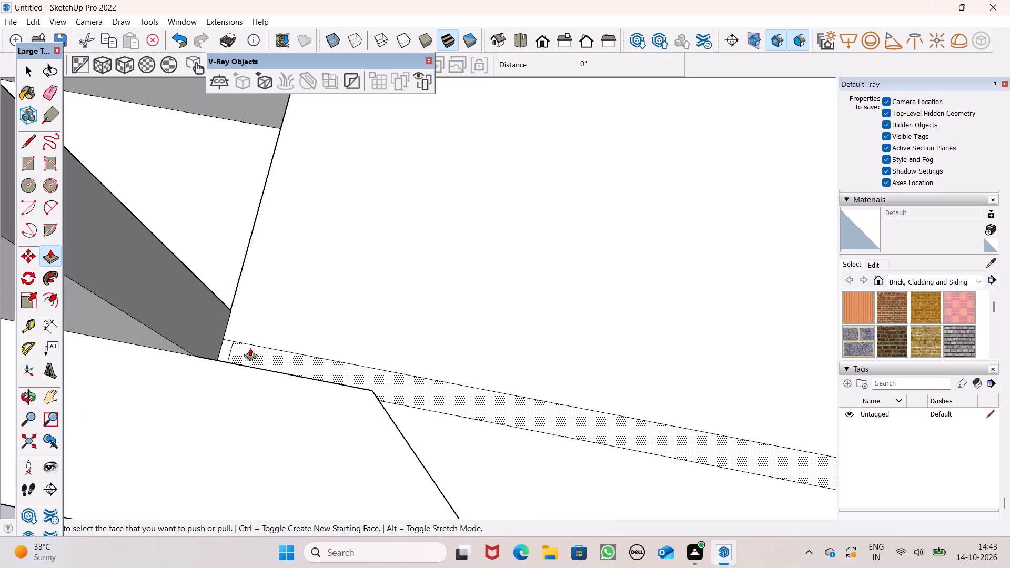
pyautogui.moveTo(221, 356); pyautogui.dragTo(206, 296)
pyautogui.write("3'")
pyautogui.press('Return')
# Push/Pull the remaining long border strip of the upper balcony up 3' to form the parapet.
pyautogui.moveTo(268, 360); pyautogui.dragTo(190, 328)
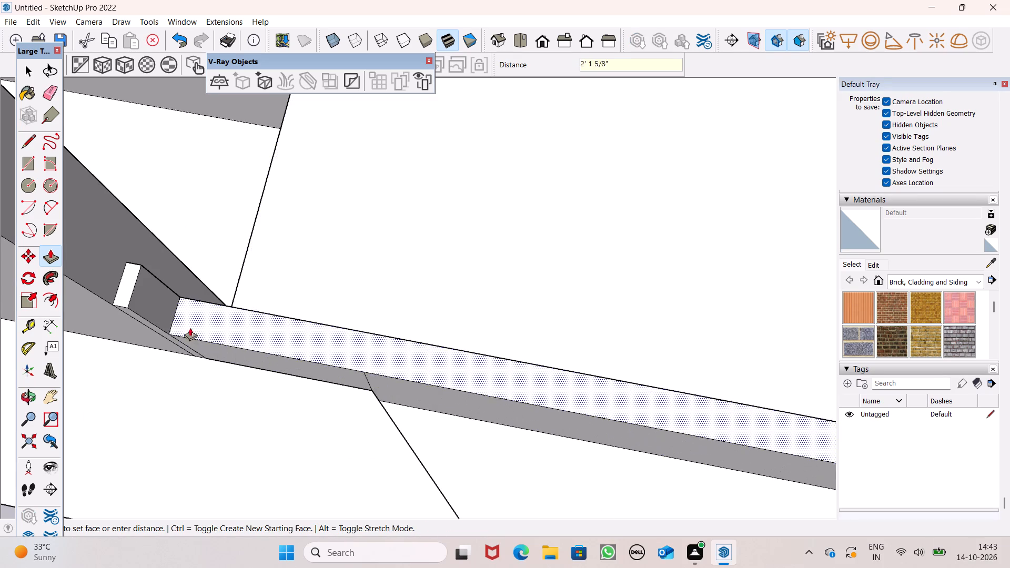
pyautogui.moveTo(190, 328); pyautogui.dragTo(162, 319)
pyautogui.write("3'")
pyautogui.press('Return')
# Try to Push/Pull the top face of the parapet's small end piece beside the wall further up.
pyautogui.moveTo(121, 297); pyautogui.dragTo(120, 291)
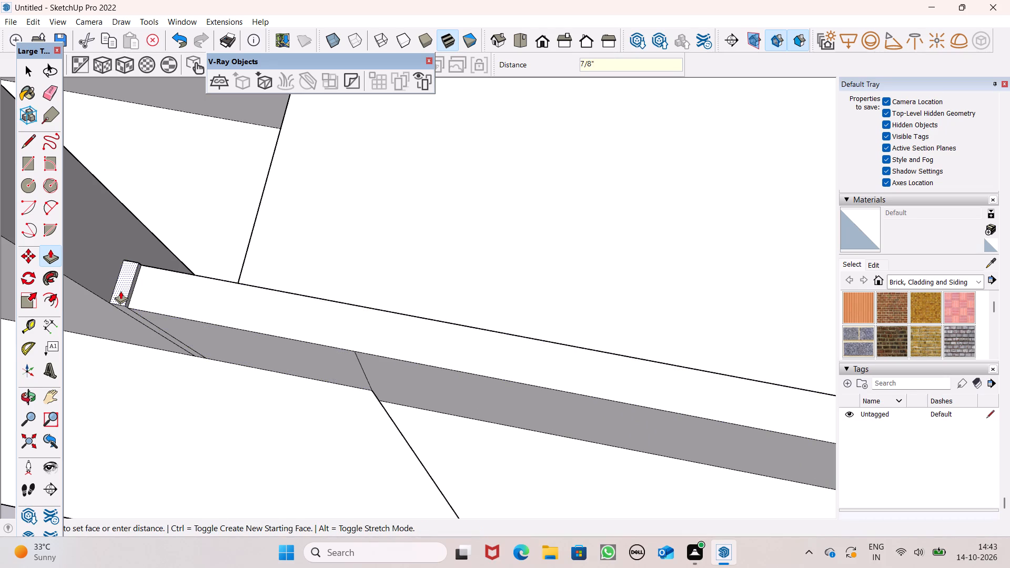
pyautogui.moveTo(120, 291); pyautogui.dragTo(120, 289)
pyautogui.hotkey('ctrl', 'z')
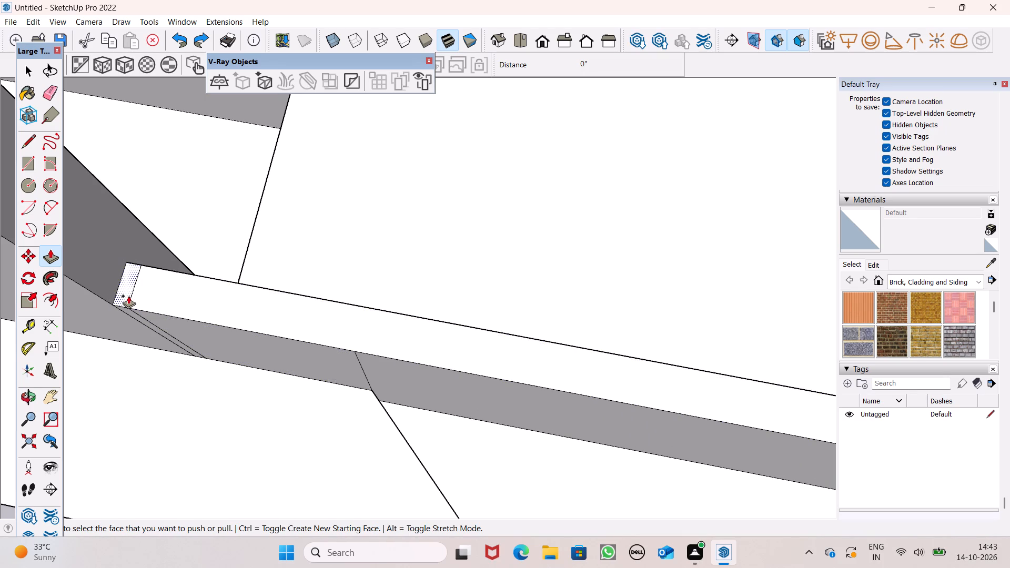
# Push/Pull the small top face at the end of the balcony parapet up by 3".
pyautogui.moveTo(128, 300); pyautogui.dragTo(125, 292)
pyautogui.write('3"')
pyautogui.press('Return')
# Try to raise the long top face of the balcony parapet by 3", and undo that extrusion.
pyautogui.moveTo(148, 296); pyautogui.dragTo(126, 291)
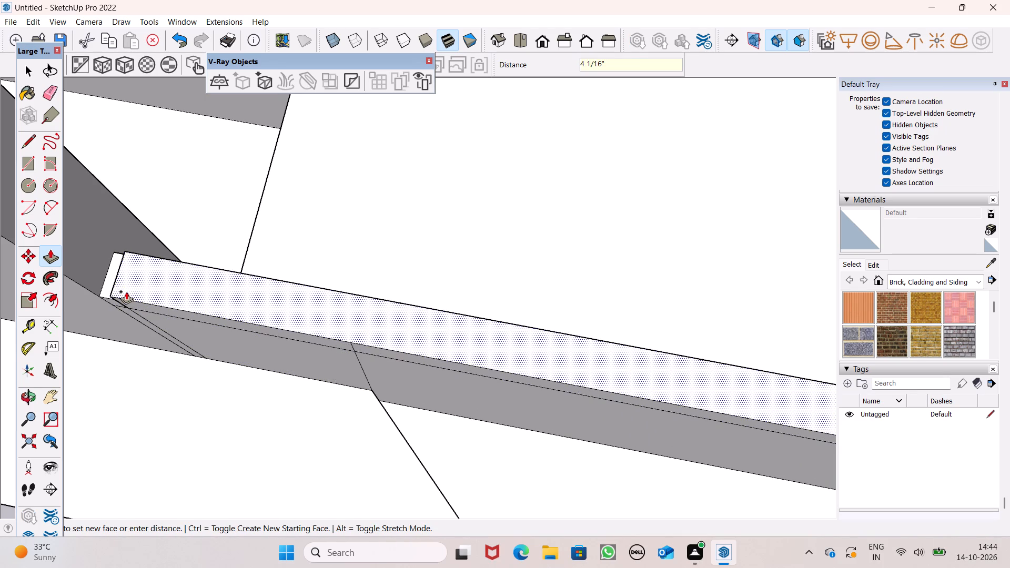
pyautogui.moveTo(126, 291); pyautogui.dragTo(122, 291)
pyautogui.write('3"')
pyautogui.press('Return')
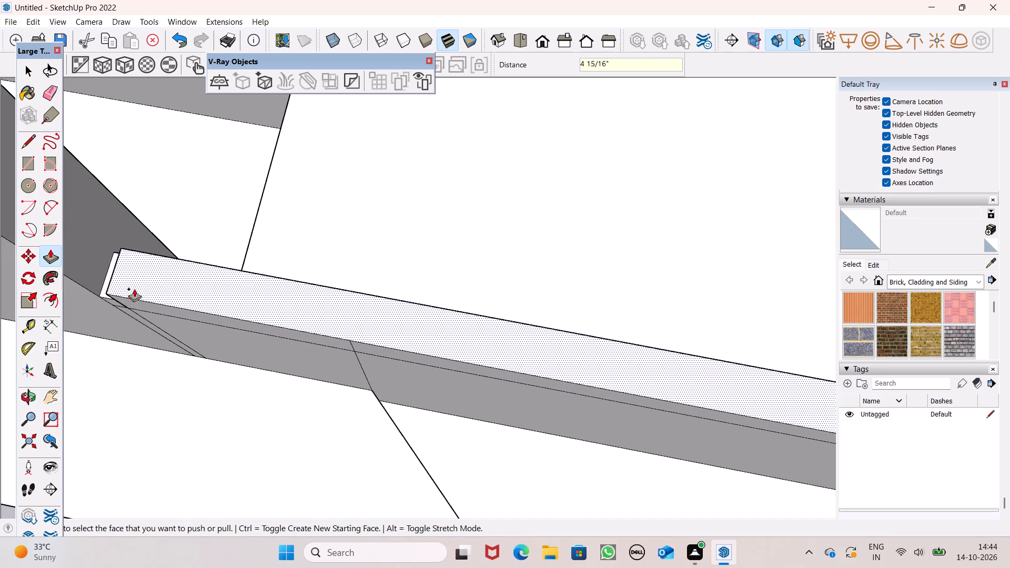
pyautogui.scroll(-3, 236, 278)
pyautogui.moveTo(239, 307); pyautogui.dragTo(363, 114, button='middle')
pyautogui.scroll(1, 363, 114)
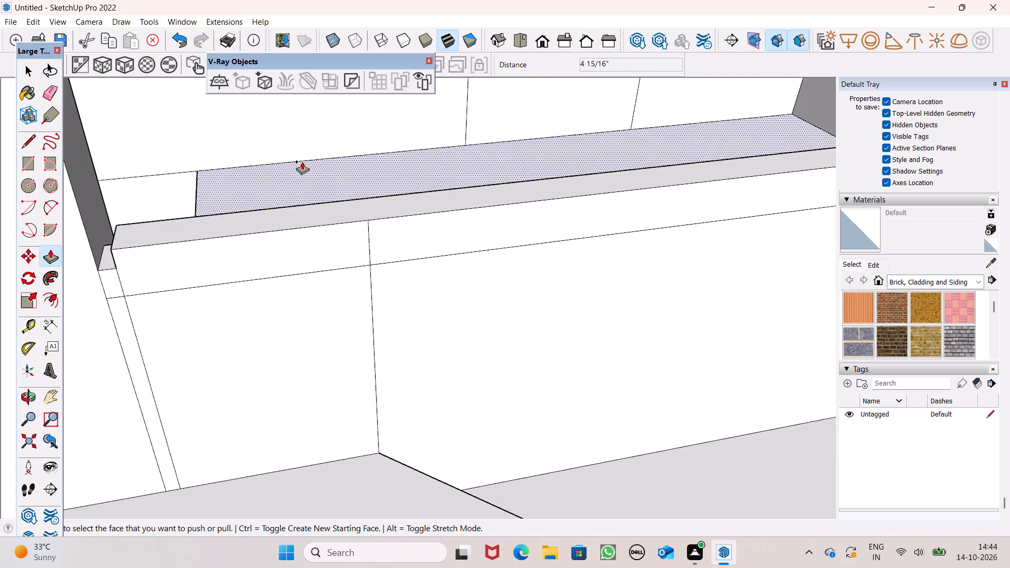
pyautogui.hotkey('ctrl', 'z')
# Push/Pull the long top face of the balcony parapet up by 3", alongside the raised end piece.
pyautogui.moveTo(143, 277); pyautogui.dragTo(136, 261)
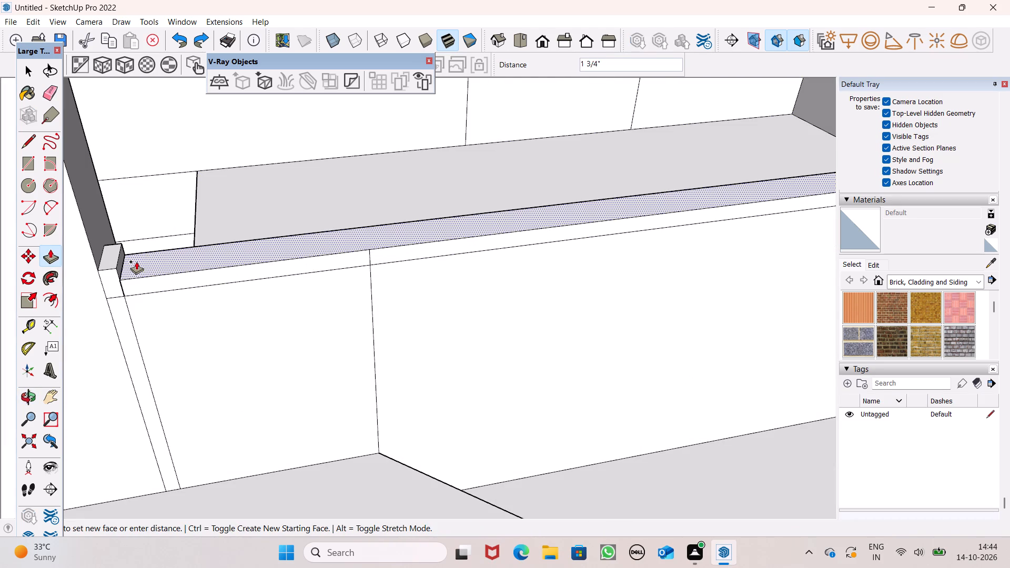
pyautogui.moveTo(136, 261); pyautogui.dragTo(138, 252)
pyautogui.press('3')
pyautogui.hotkey('shift', '"')
pyautogui.press('Return')
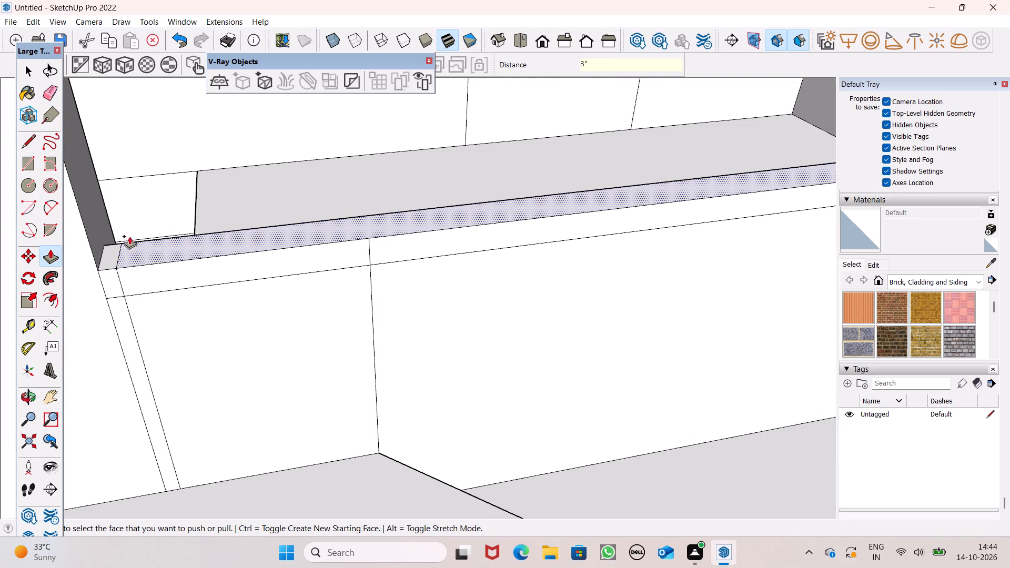
pyautogui.press('space')
# Erase the vertical seam on the parapet's outer face near its raised end piece, above and below the horizontal line.
pyautogui.scroll(-10, 275, 207)
pyautogui.scroll(-4, 231, 229)
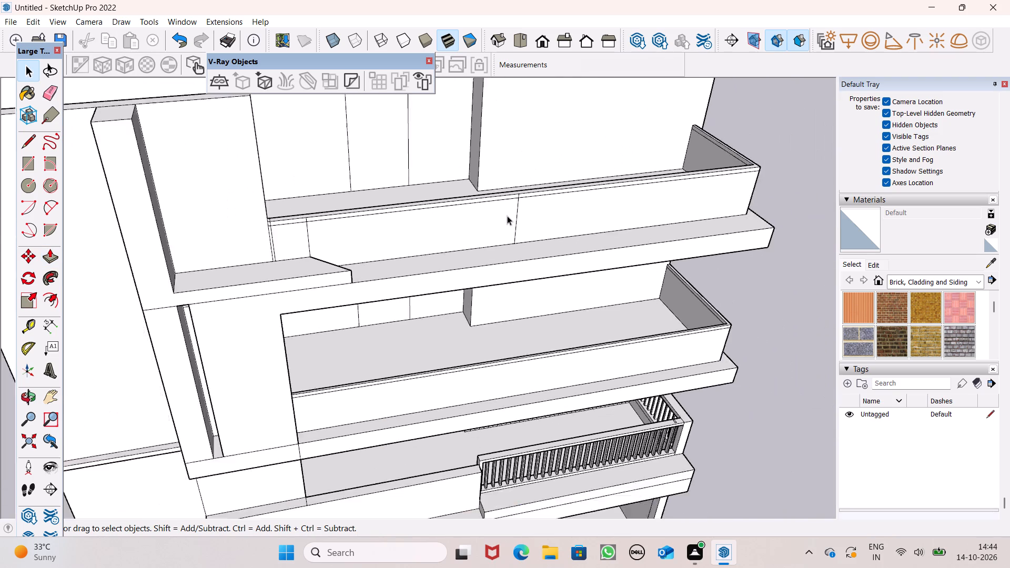
pyautogui.scroll(4, 507, 216)
pyautogui.scroll(3, 190, 177)
pyautogui.click(46, 102)
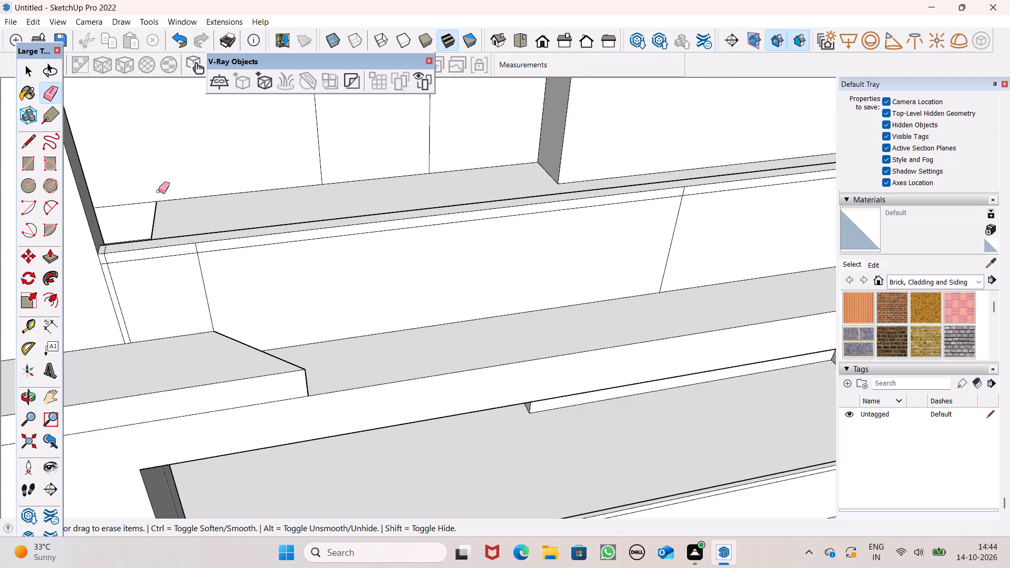
pyautogui.scroll(6, 167, 207)
pyautogui.scroll(3, 224, 291)
pyautogui.click(237, 293)
pyautogui.click(237, 295)
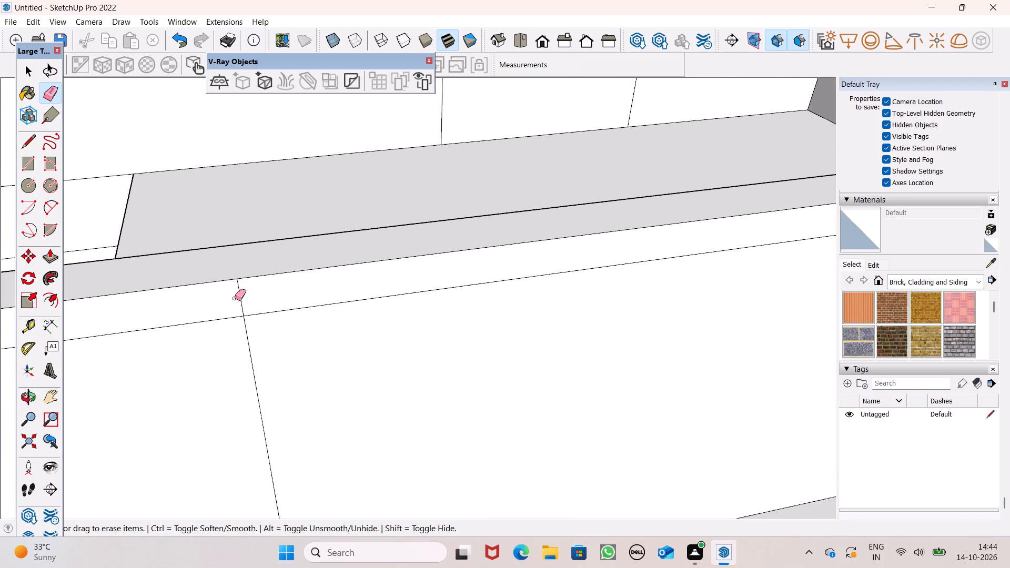
pyautogui.moveTo(245, 301); pyautogui.dragTo(233, 305)
pyautogui.moveTo(253, 332); pyautogui.dragTo(247, 337)
# Erase both segments of the remaining vertical seam midway along the parapet's outer face.
pyautogui.scroll(-8, 365, 230)
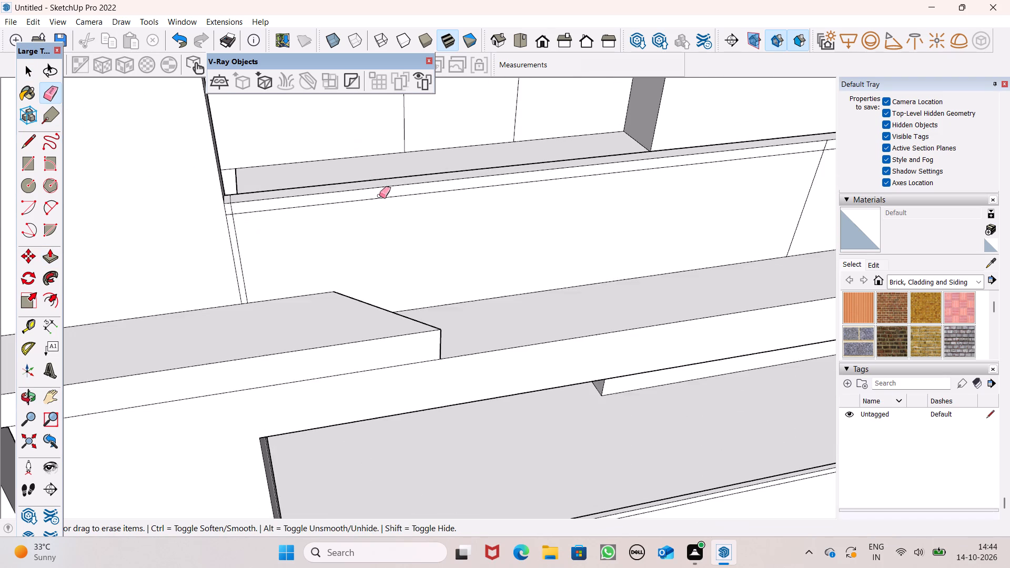
pyautogui.scroll(-3, 405, 152)
pyautogui.scroll(6, 405, 152)
pyautogui.scroll(-4, 314, 328)
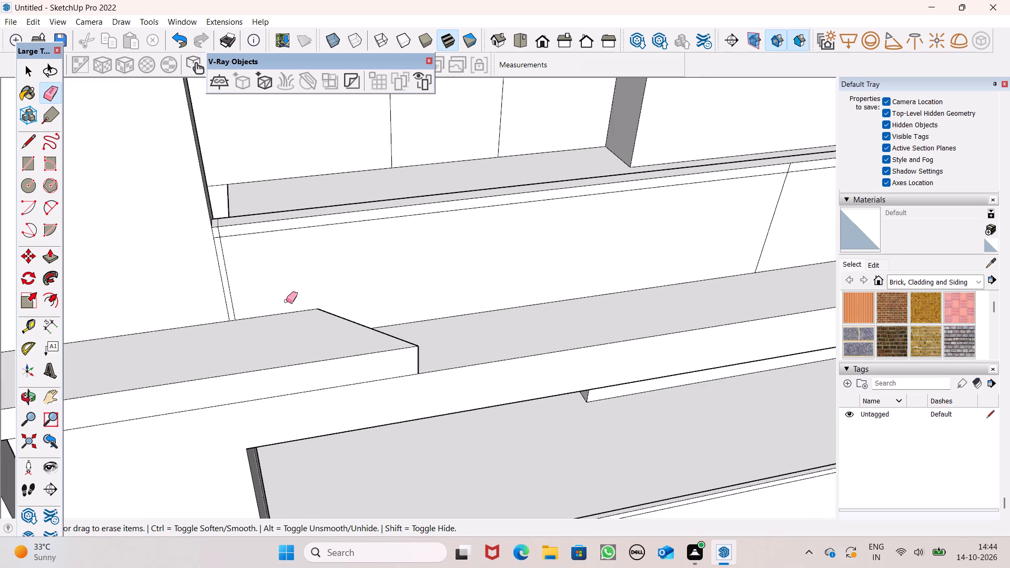
pyautogui.scroll(5, 478, 211)
pyautogui.scroll(-3, 478, 311)
pyautogui.scroll(-4, 393, 326)
pyautogui.scroll(-6, 467, 280)
pyautogui.scroll(1, 462, 306)
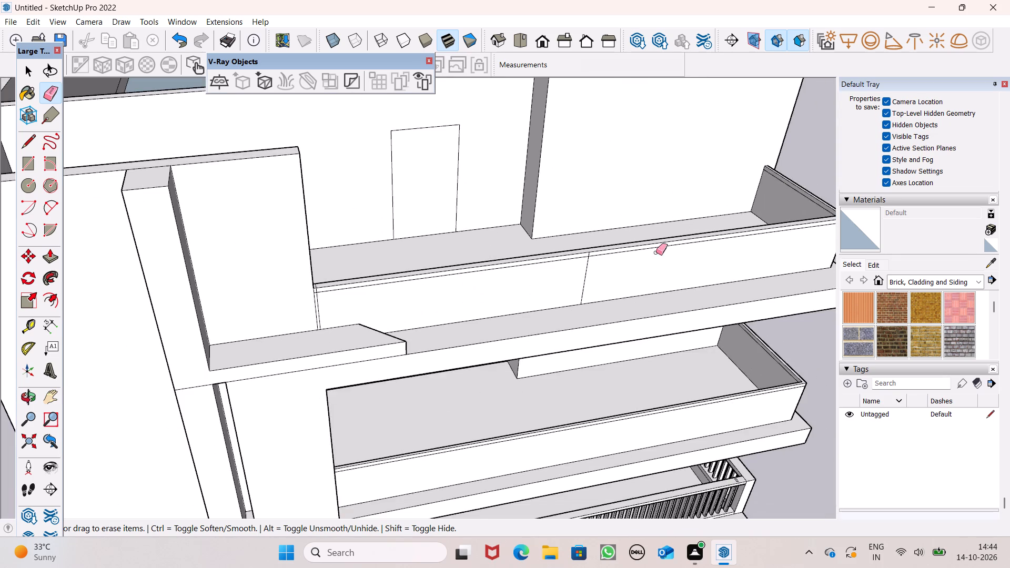
pyautogui.scroll(12, 661, 250)
pyautogui.scroll(5, 490, 270)
pyautogui.click(489, 258)
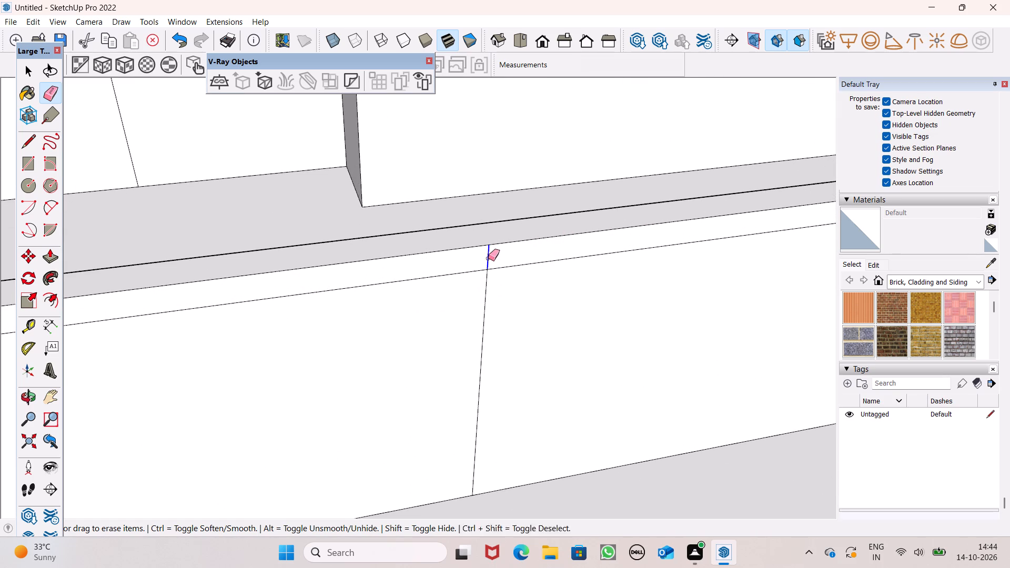
pyautogui.moveTo(497, 300); pyautogui.dragTo(479, 309)
# Draw a vertical line about 3' 3" long down each outer face of the balcony parapet, just beside its corner.
pyautogui.scroll(-3, 458, 258)
pyautogui.scroll(-14, 336, 268)
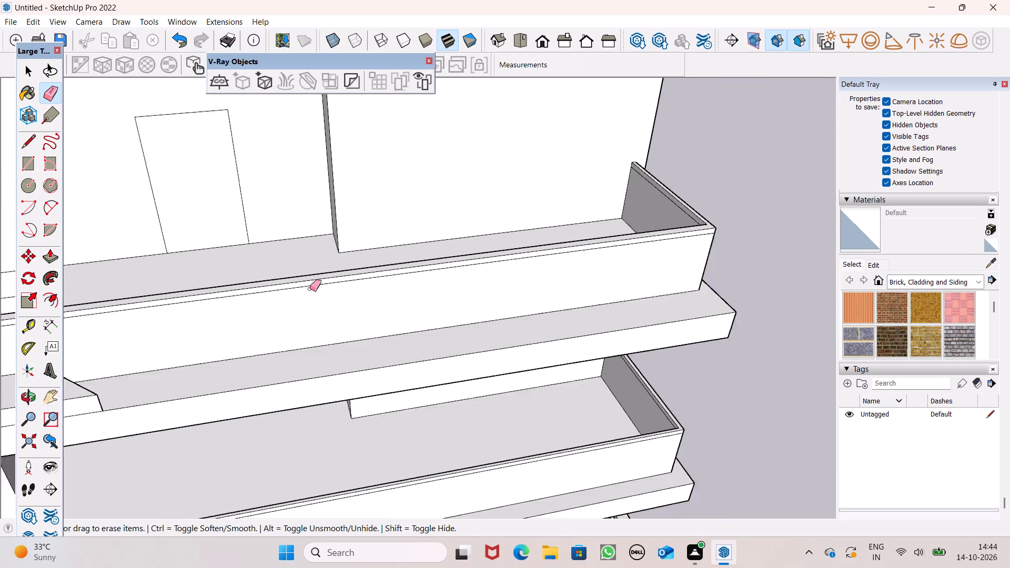
pyautogui.scroll(-2, 310, 289)
pyautogui.moveTo(534, 278); pyautogui.dragTo(314, 247, button='middle')
pyautogui.scroll(1, 321, 242)
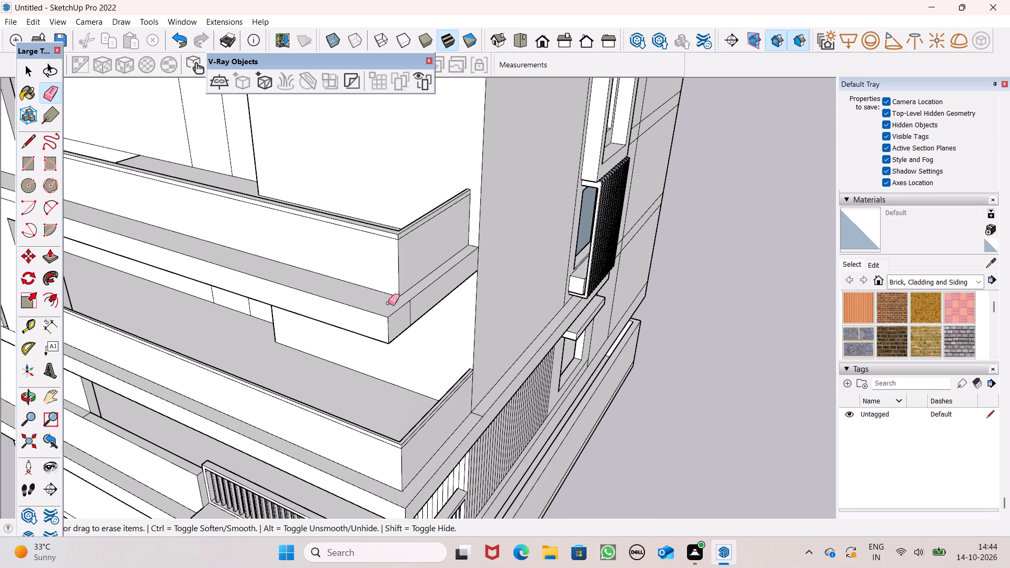
pyautogui.scroll(8, 406, 238)
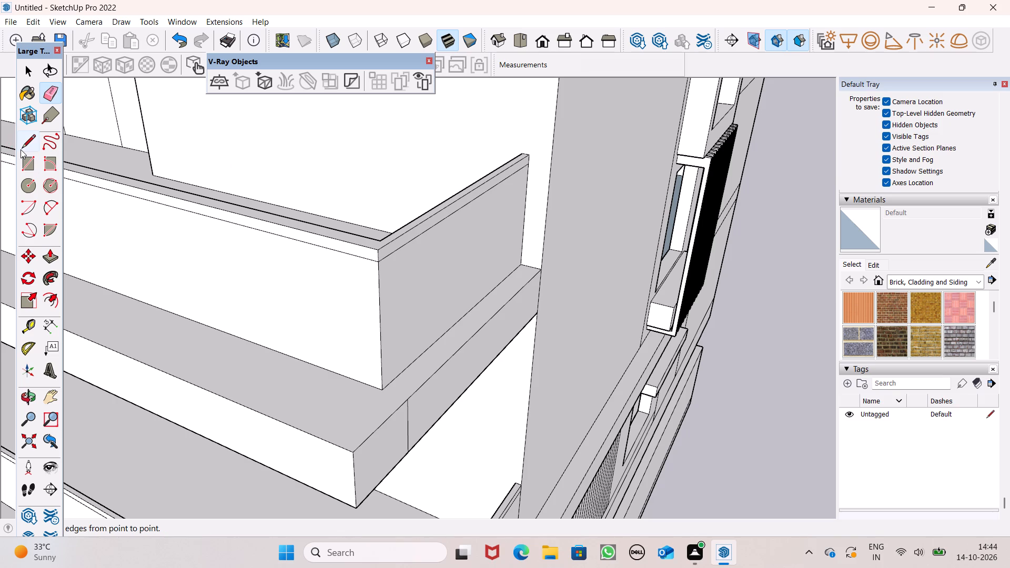
pyautogui.click(23, 147)
pyautogui.scroll(6, 256, 202)
pyautogui.scroll(-5, 355, 251)
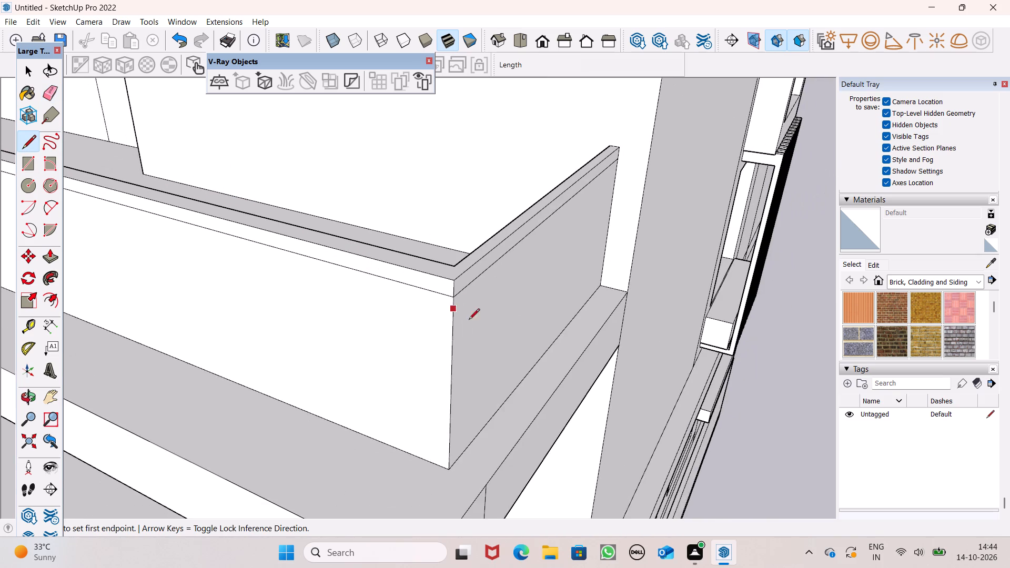
pyautogui.scroll(7, 474, 322)
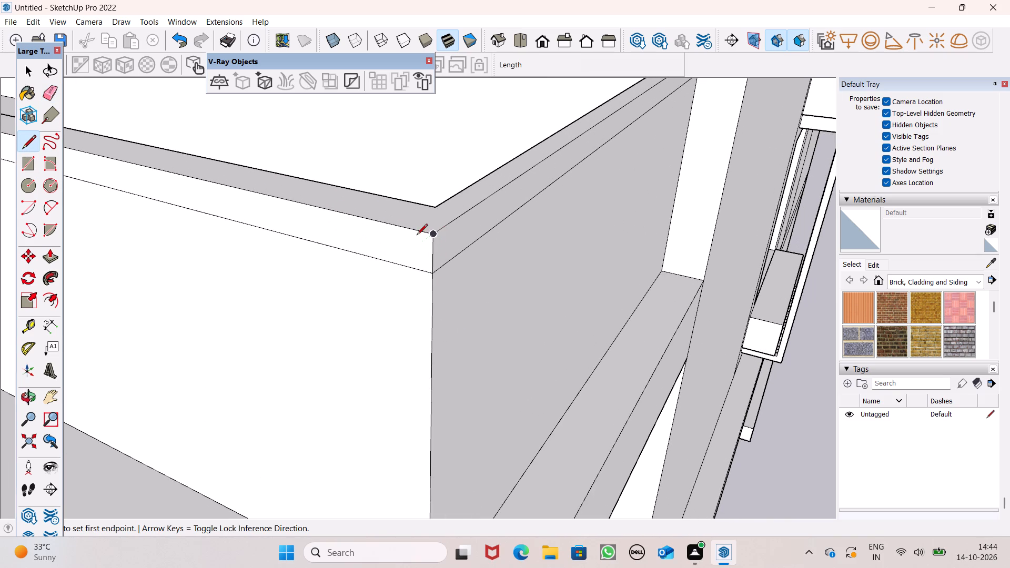
pyautogui.click(416, 234)
pyautogui.scroll(-4, 420, 234)
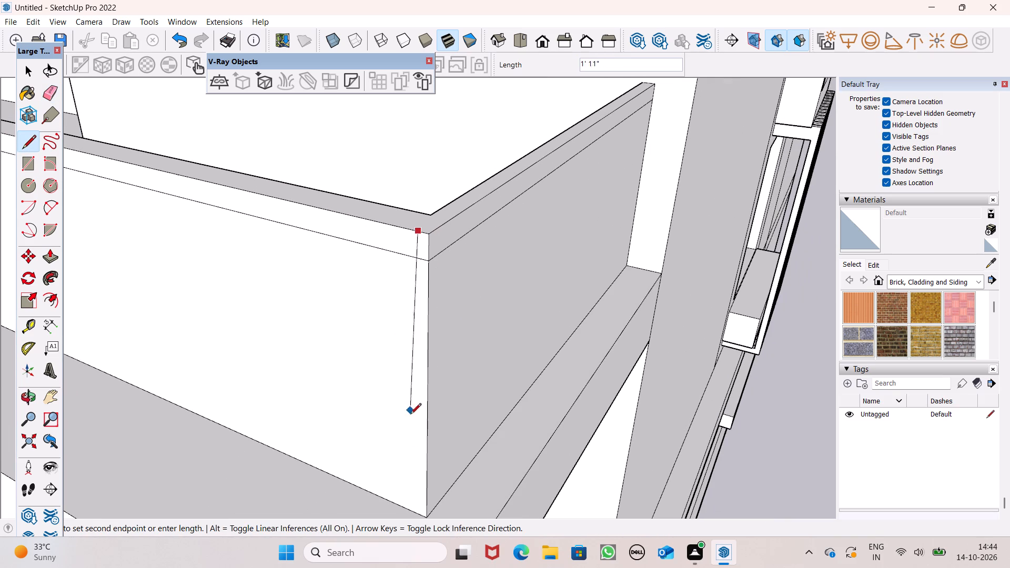
pyautogui.click(414, 512)
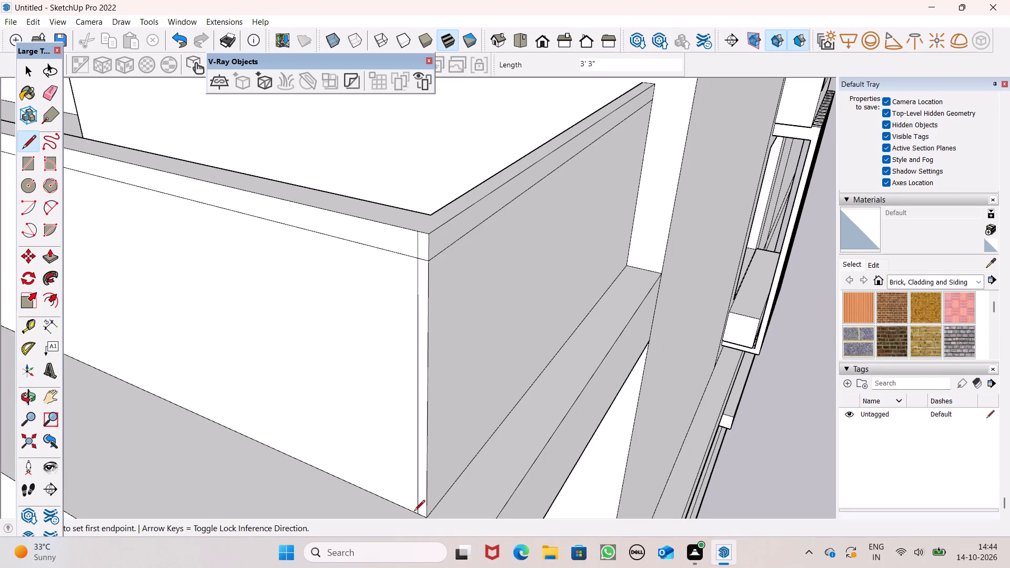
pyautogui.click(442, 230)
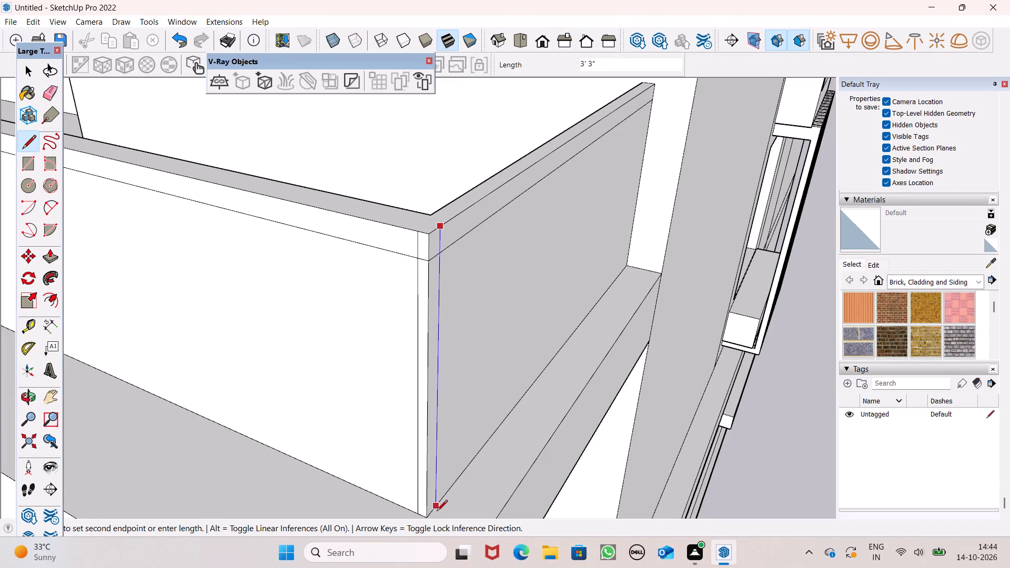
pyautogui.click(436, 512)
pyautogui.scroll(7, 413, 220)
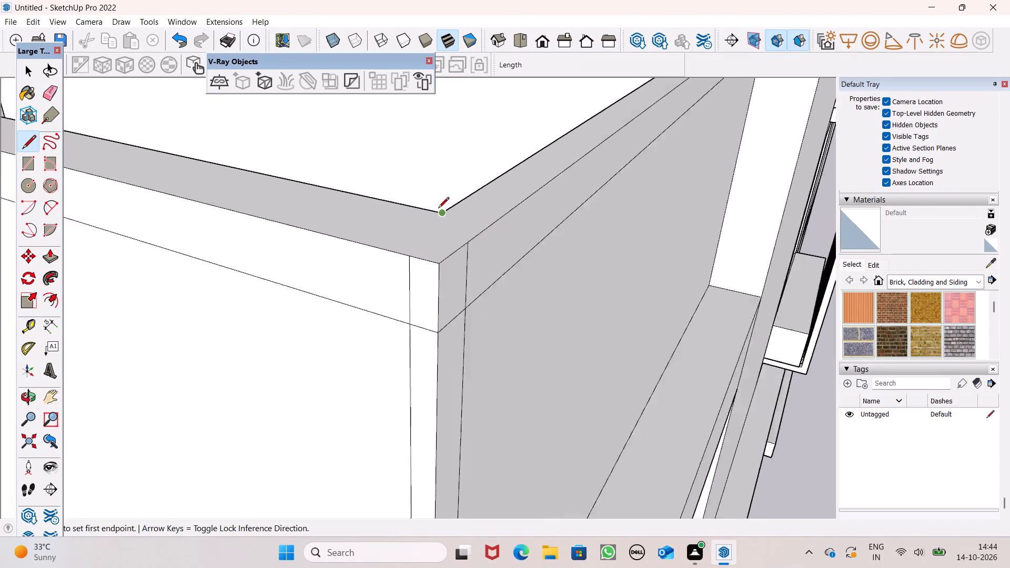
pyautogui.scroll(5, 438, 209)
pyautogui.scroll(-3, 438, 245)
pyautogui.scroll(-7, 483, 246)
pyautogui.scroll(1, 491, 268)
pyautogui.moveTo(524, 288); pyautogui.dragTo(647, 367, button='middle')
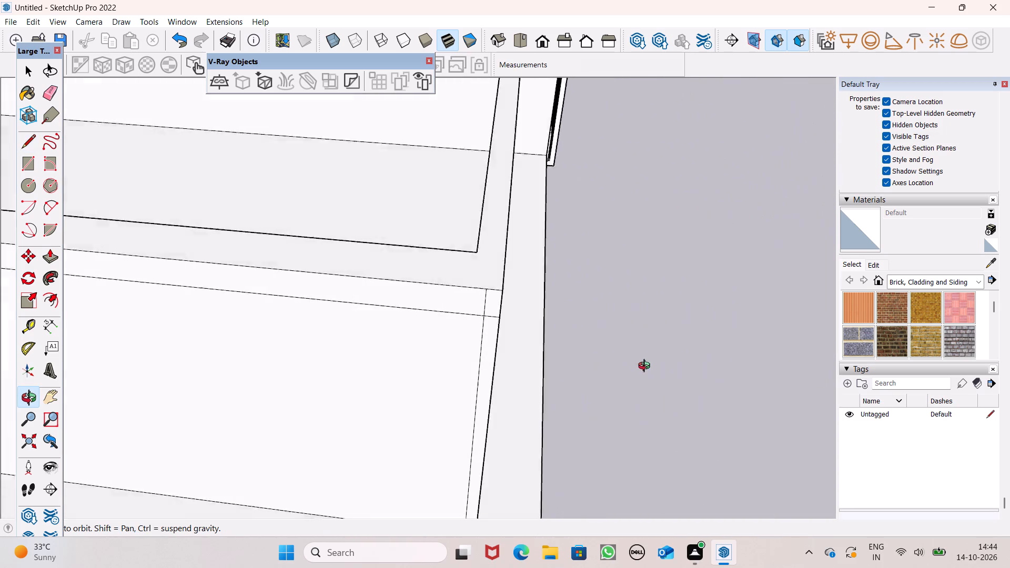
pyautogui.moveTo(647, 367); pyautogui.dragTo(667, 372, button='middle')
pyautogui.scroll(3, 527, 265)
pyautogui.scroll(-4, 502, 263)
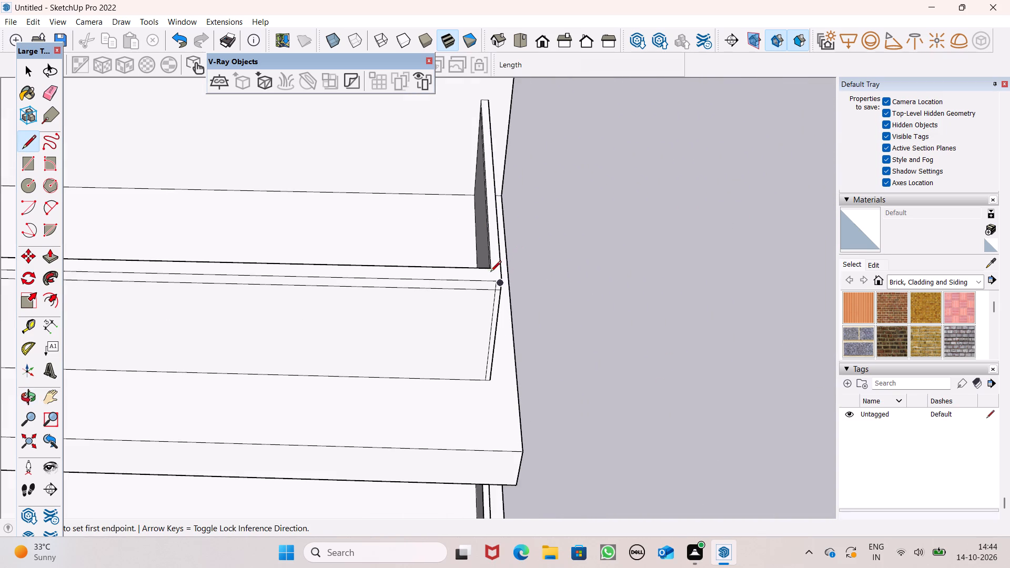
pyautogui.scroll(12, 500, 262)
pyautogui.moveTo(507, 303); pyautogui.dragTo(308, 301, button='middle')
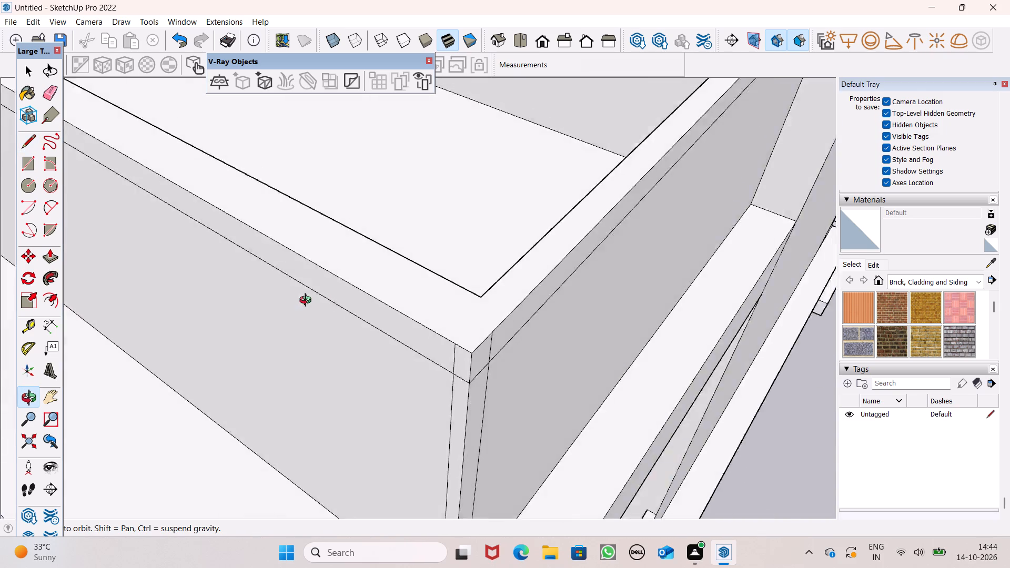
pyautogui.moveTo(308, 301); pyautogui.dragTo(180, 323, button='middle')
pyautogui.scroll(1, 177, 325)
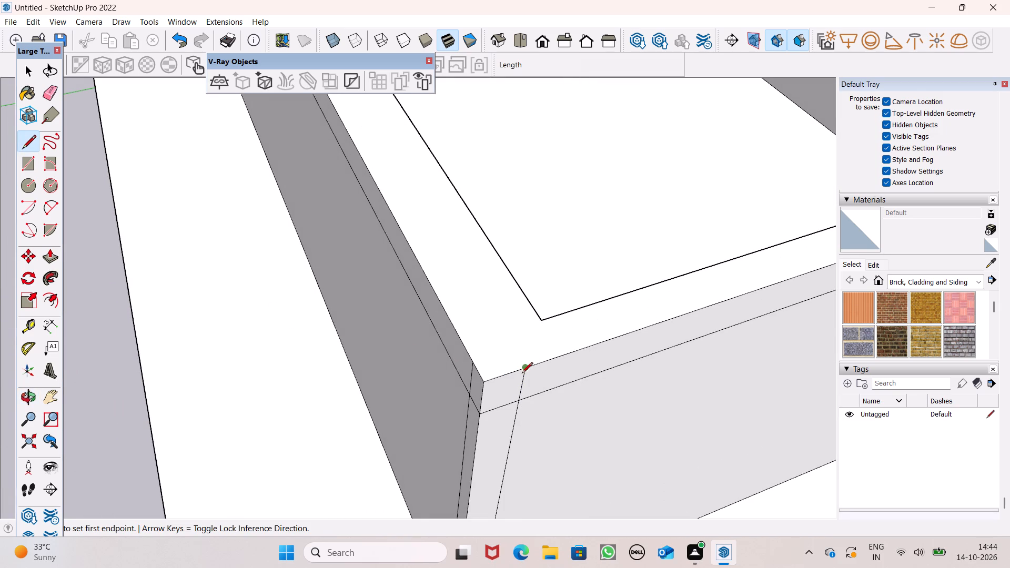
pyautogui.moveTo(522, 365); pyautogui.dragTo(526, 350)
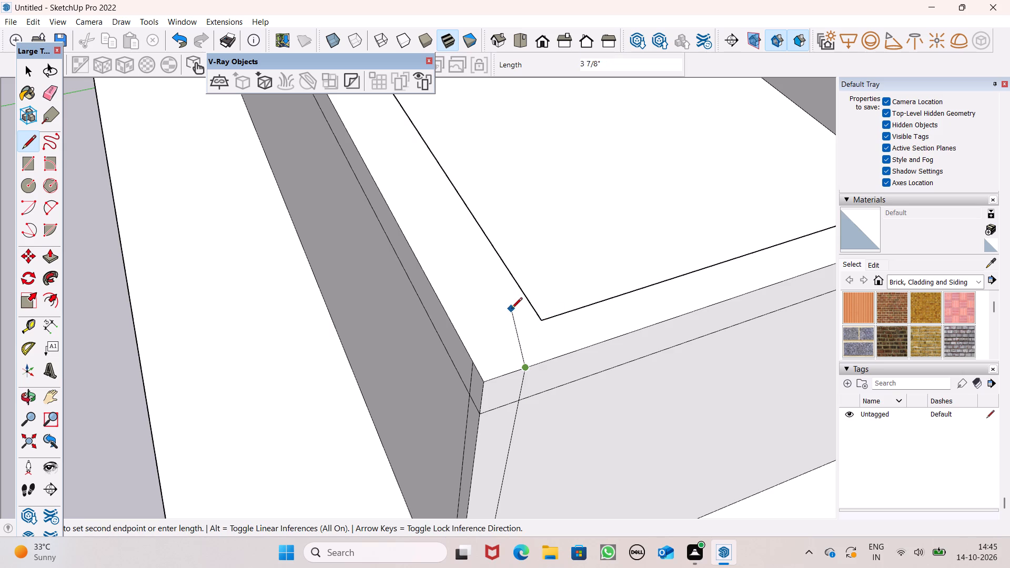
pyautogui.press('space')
# Paint the two narrow vertical strips at the parapet corner with Color A08 from the Colors collection.
pyautogui.scroll(-10, 584, 300)
pyautogui.moveTo(594, 360); pyautogui.dragTo(595, 359, button='middle')
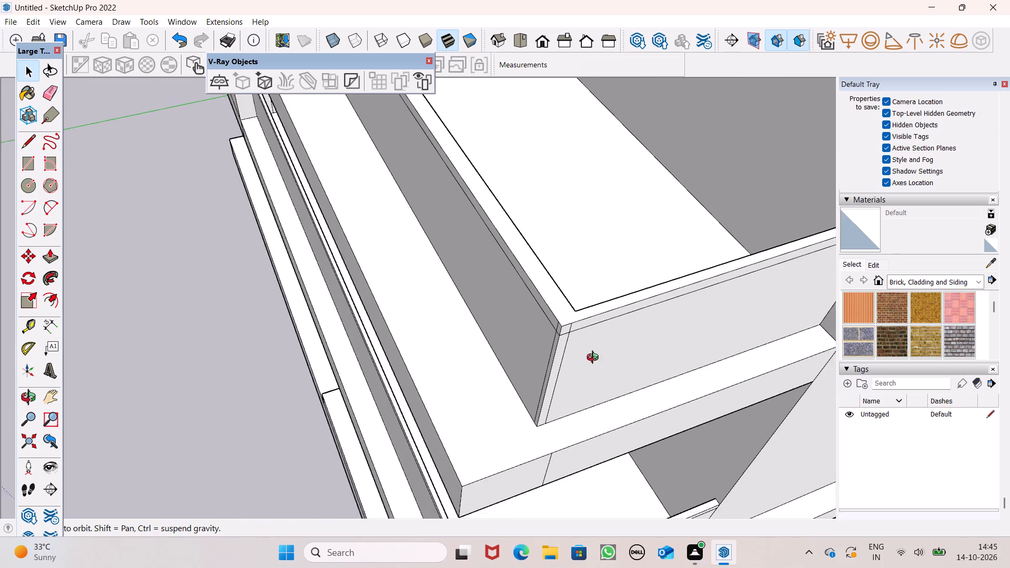
pyautogui.moveTo(595, 359); pyautogui.dragTo(715, 199, button='middle')
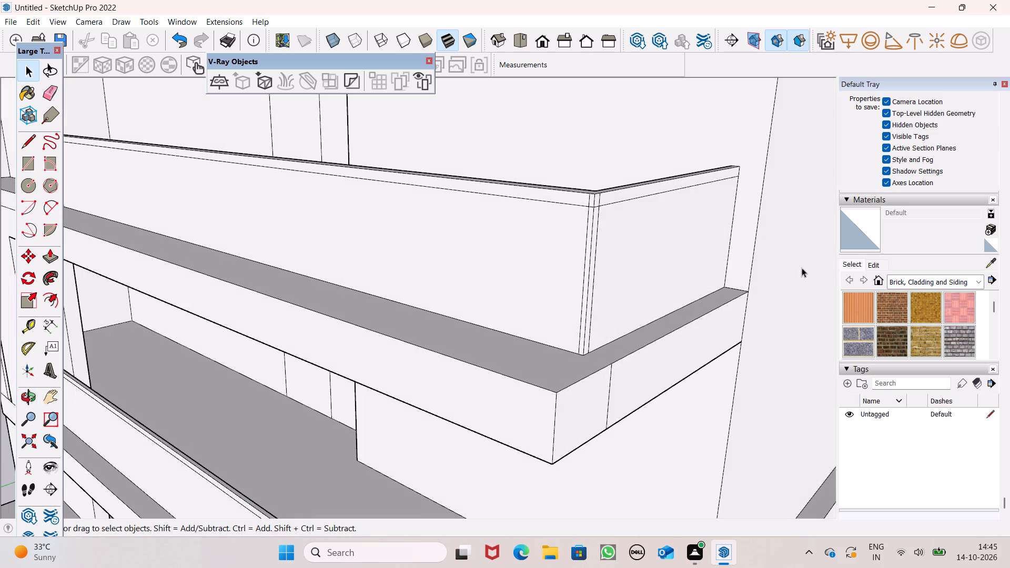
pyautogui.click(933, 279)
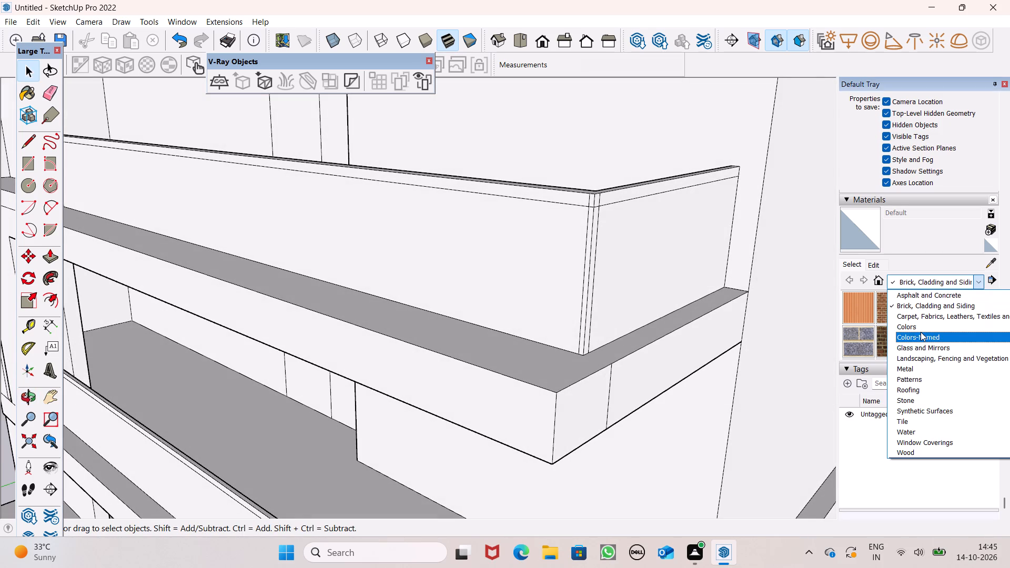
pyautogui.click(917, 323)
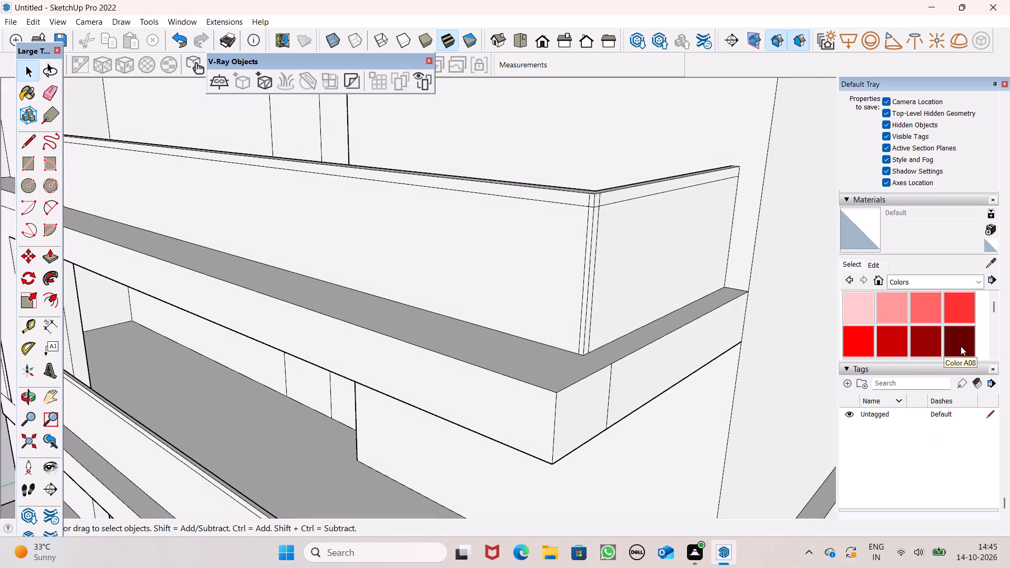
pyautogui.click(961, 346)
pyautogui.scroll(4, 647, 276)
pyautogui.scroll(5, 537, 257)
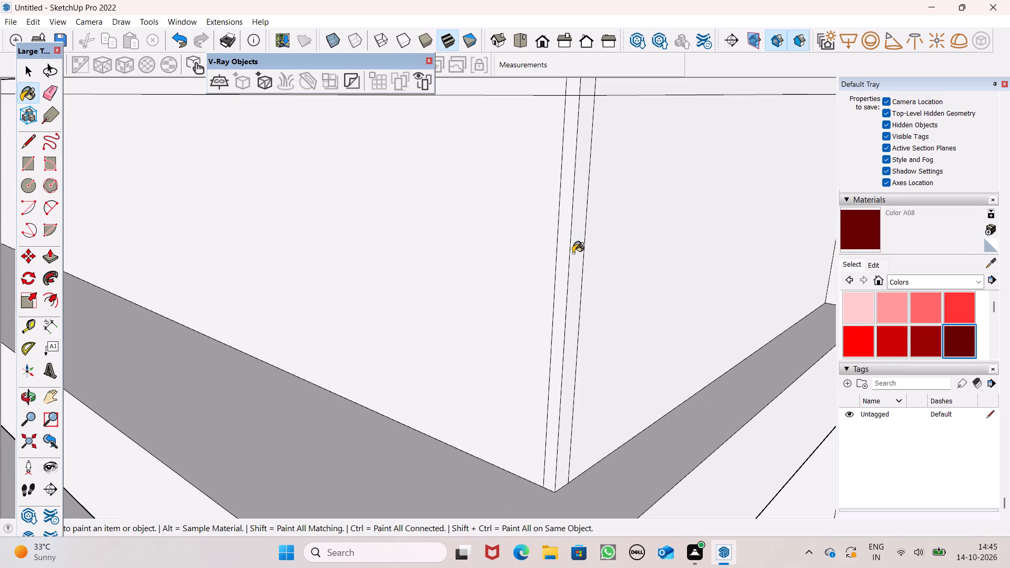
pyautogui.click(574, 253)
pyautogui.click(567, 250)
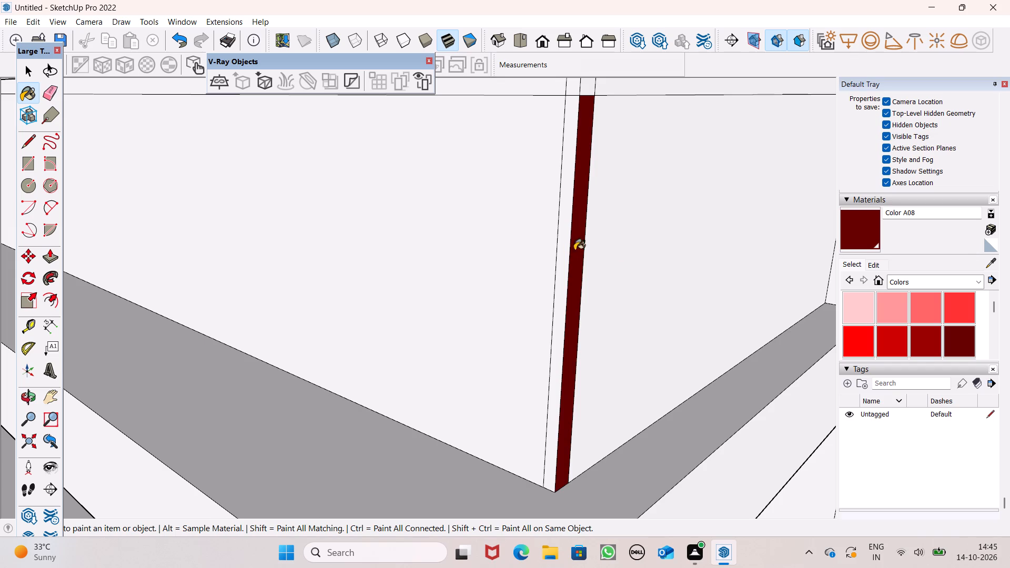
# Paint the parapet's two outer faces below the top band with Translucent Glass Gray from the Glass and Mirrors collection.
pyautogui.scroll(-4, 680, 291)
pyautogui.scroll(5, 614, 125)
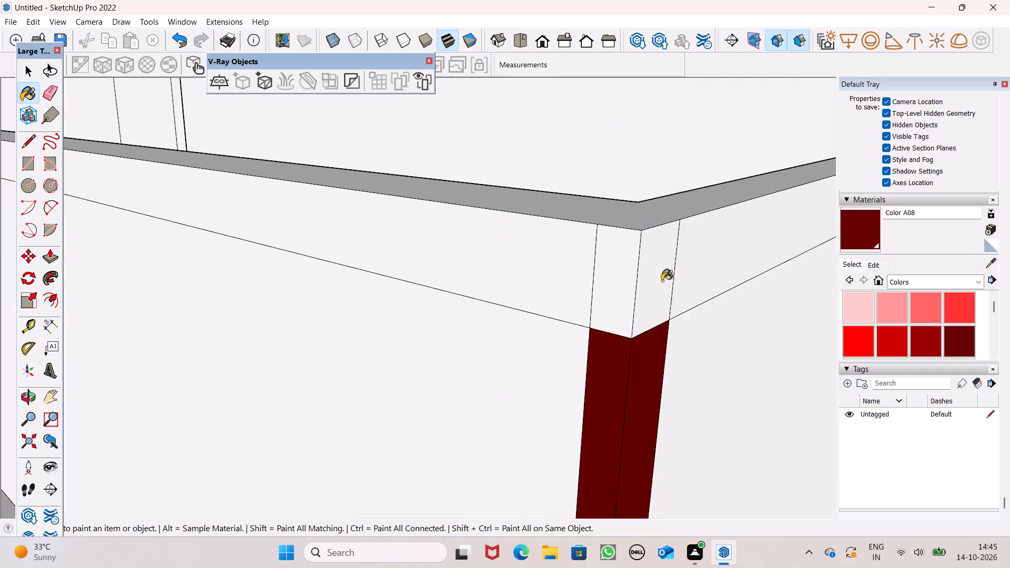
pyautogui.scroll(-4, 661, 241)
pyautogui.scroll(-2, 833, 283)
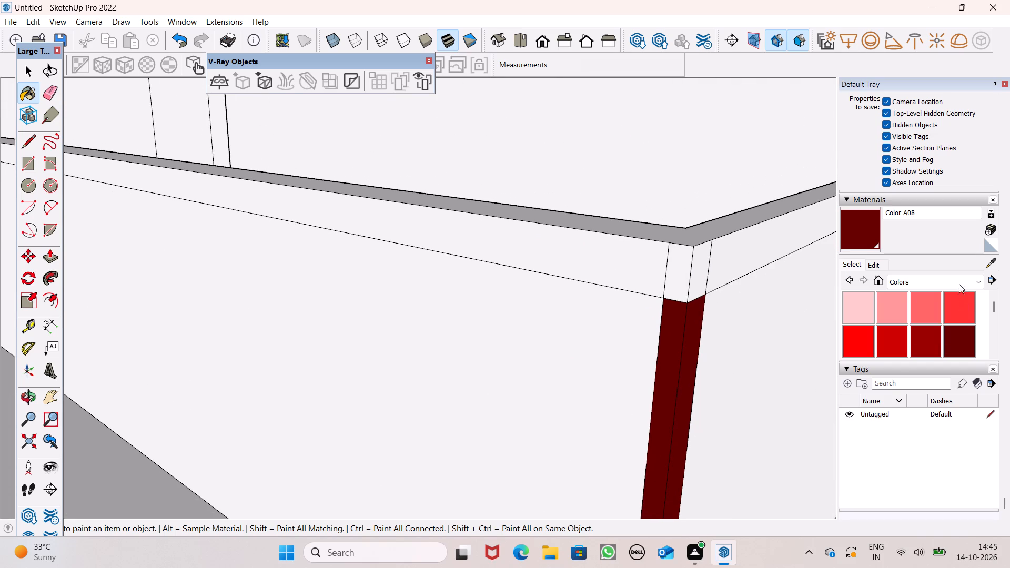
pyautogui.click(959, 283)
pyautogui.click(934, 344)
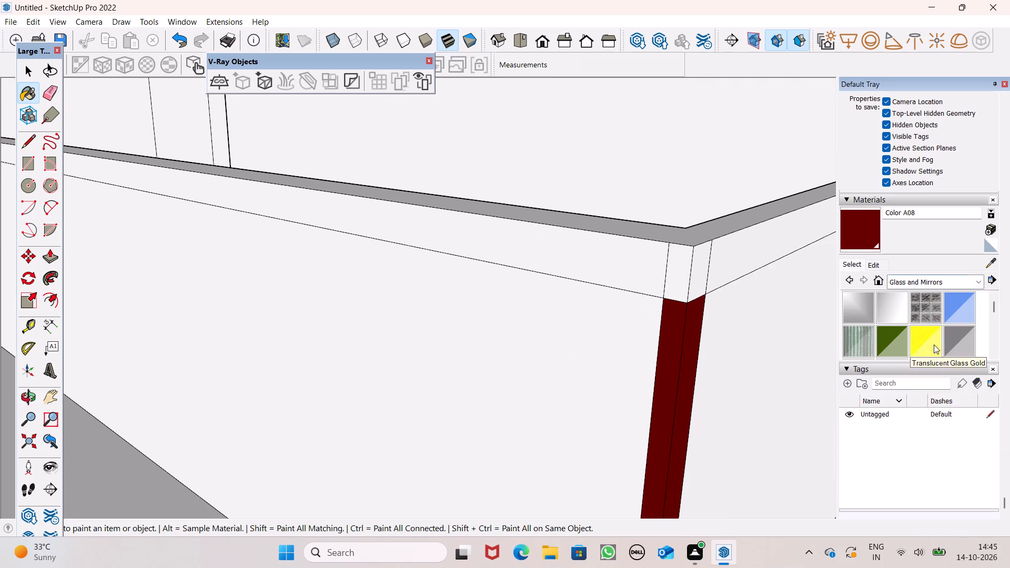
pyautogui.click(956, 338)
pyautogui.moveTo(756, 311); pyautogui.dragTo(754, 306)
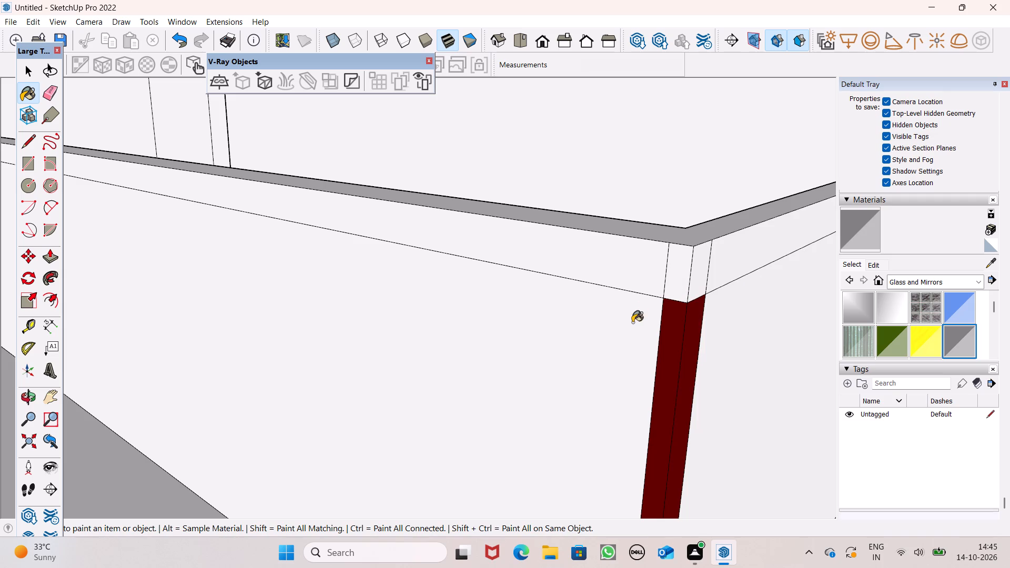
pyautogui.click(629, 328)
# Paint the two inner faces of the parapet below its top band with Translucent Glass Gray.
pyautogui.moveTo(692, 323); pyautogui.dragTo(133, 403, button='middle')
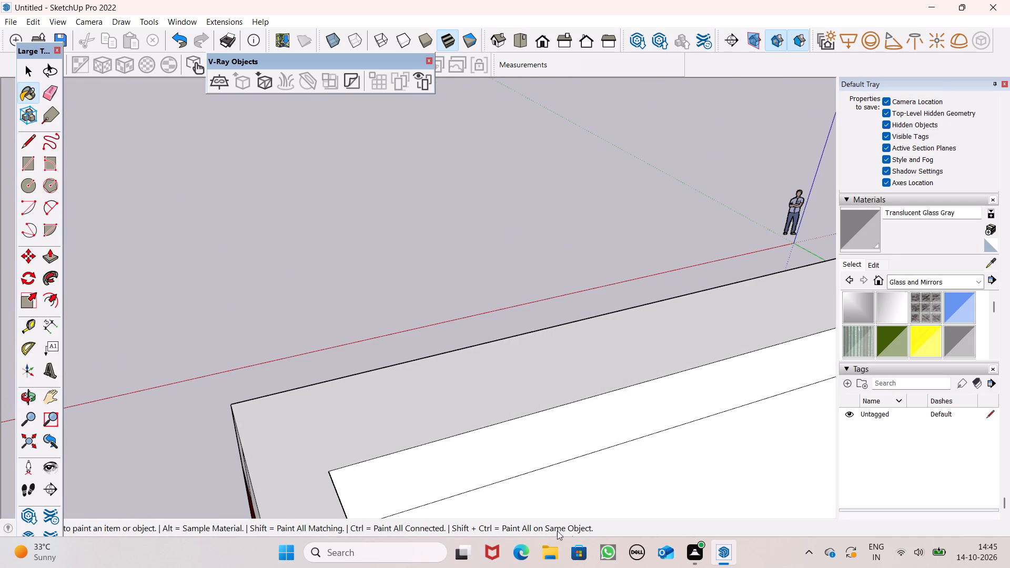
pyautogui.click(573, 494)
pyautogui.scroll(-7, 500, 322)
pyautogui.scroll(1, 569, 398)
pyautogui.moveTo(571, 399); pyautogui.dragTo(908, 301, button='middle')
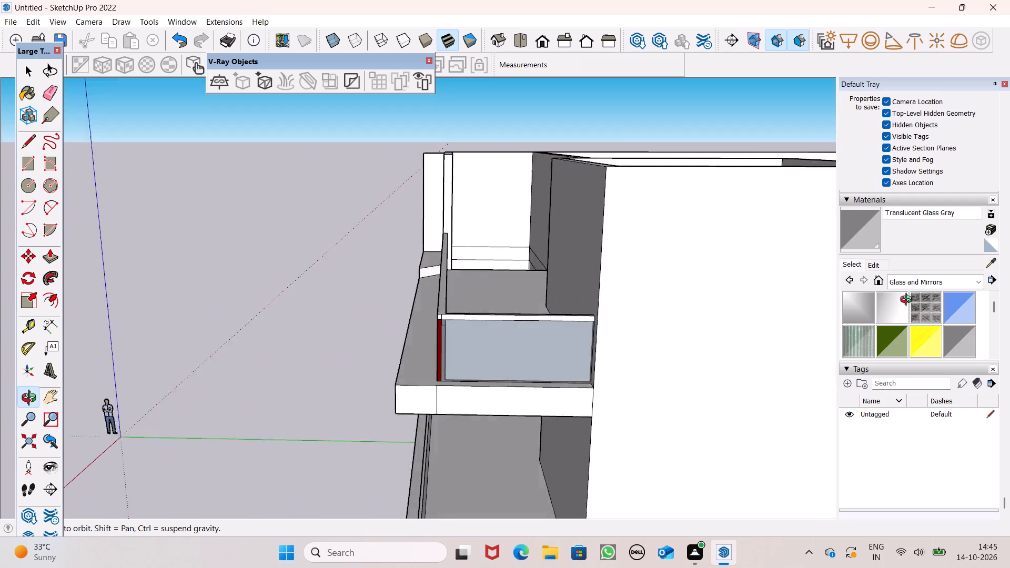
pyautogui.moveTo(908, 301); pyautogui.dragTo(242, 447, button='middle')
pyautogui.scroll(3, 367, 402)
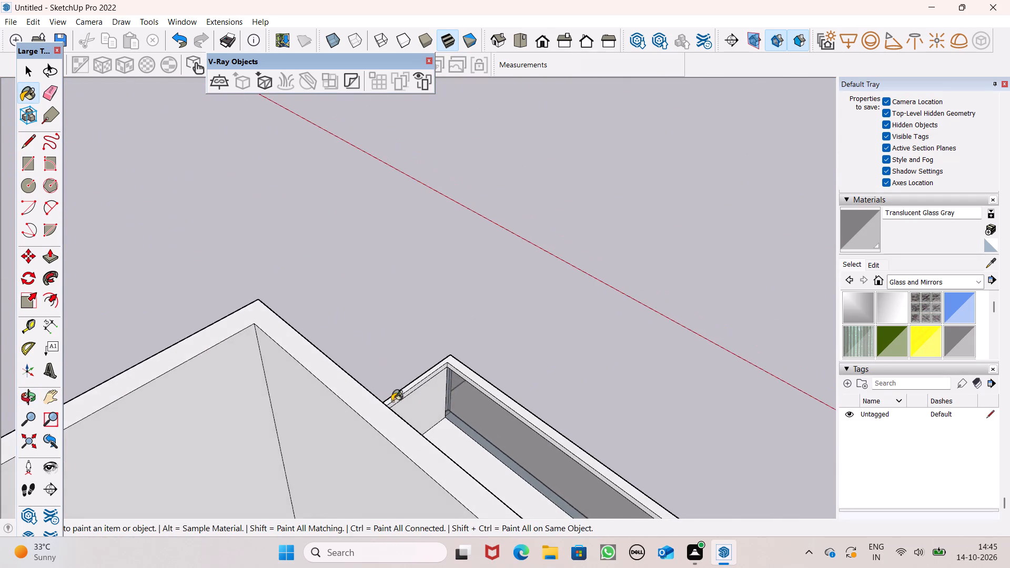
pyautogui.scroll(4, 392, 401)
pyautogui.scroll(4, 459, 411)
pyautogui.click(460, 412)
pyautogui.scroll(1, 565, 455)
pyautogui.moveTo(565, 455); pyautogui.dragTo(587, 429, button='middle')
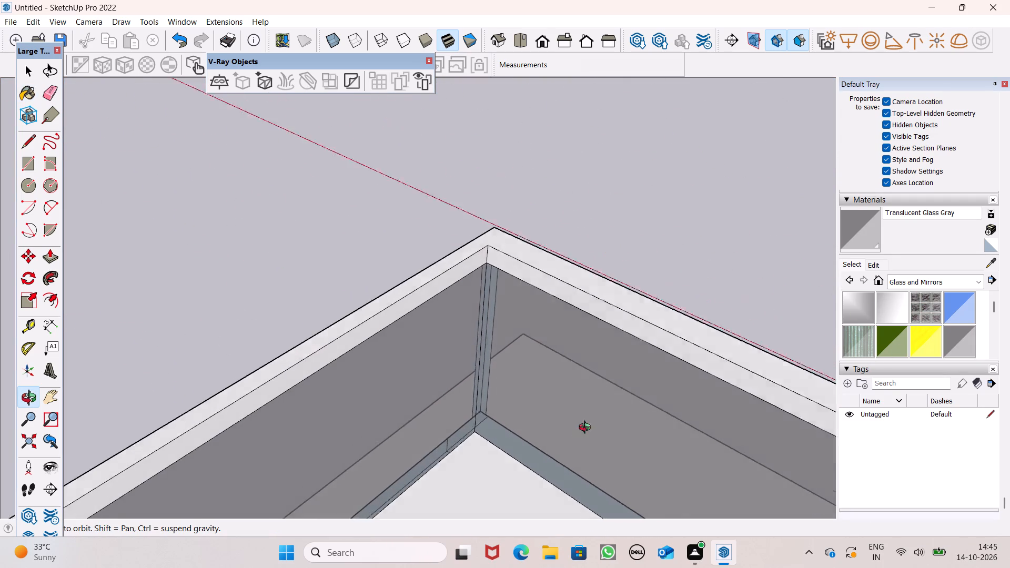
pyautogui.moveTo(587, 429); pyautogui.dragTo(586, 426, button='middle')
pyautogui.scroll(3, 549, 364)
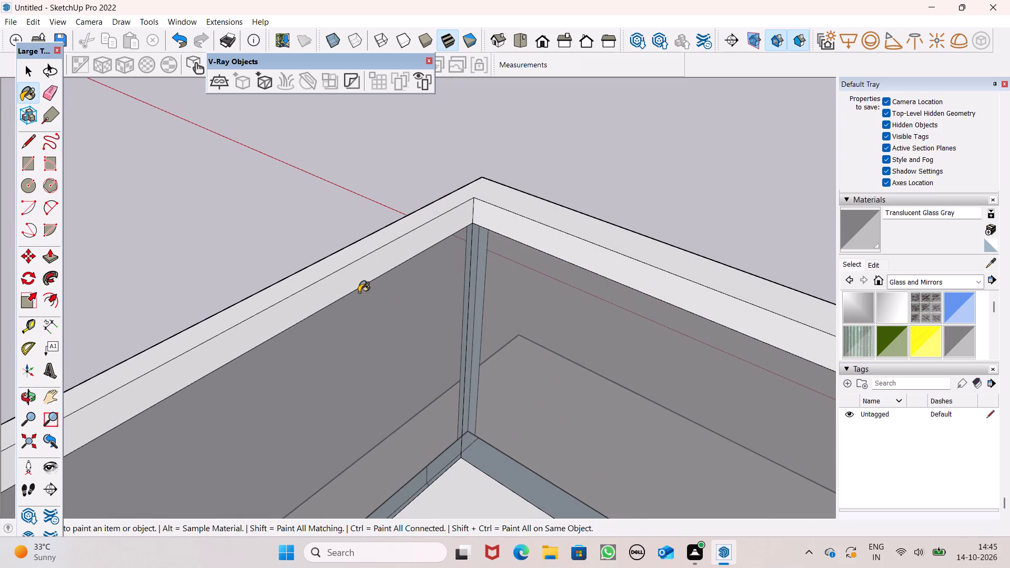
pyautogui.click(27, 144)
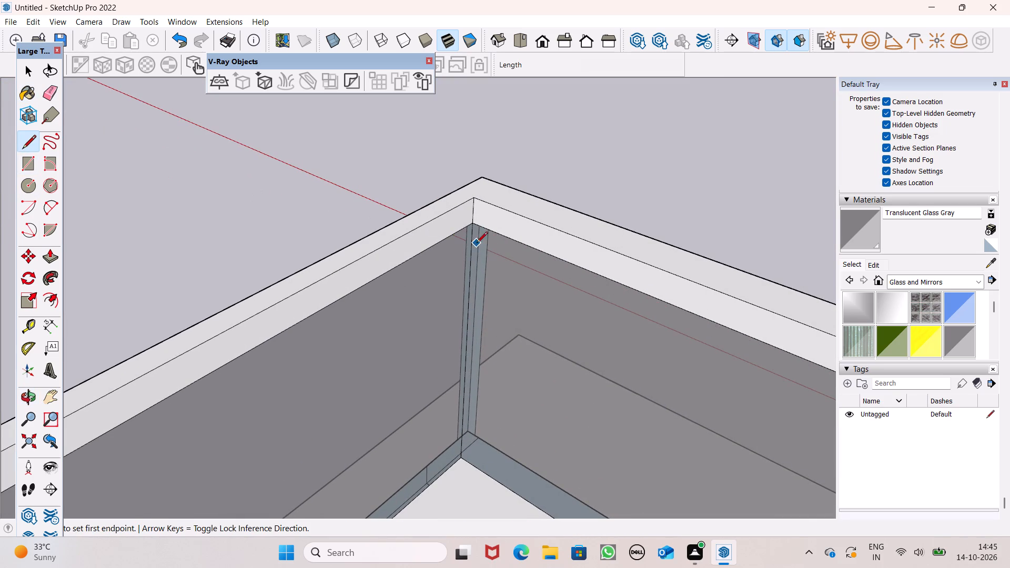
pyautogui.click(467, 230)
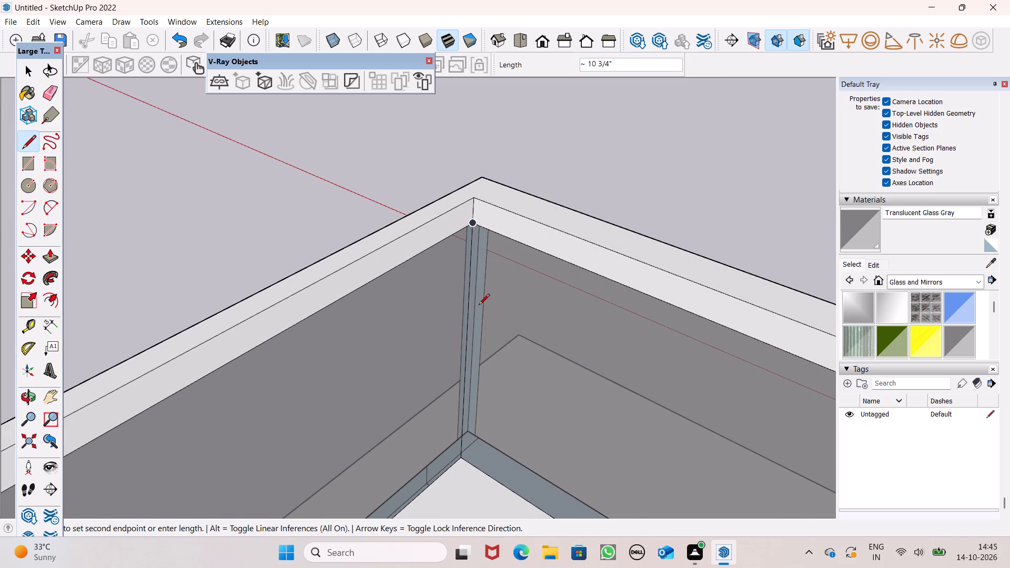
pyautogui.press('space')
# Draw a vertical line about 3' long down each inner face of the parapet, just beside its inside corner.
pyautogui.scroll(1, 473, 285)
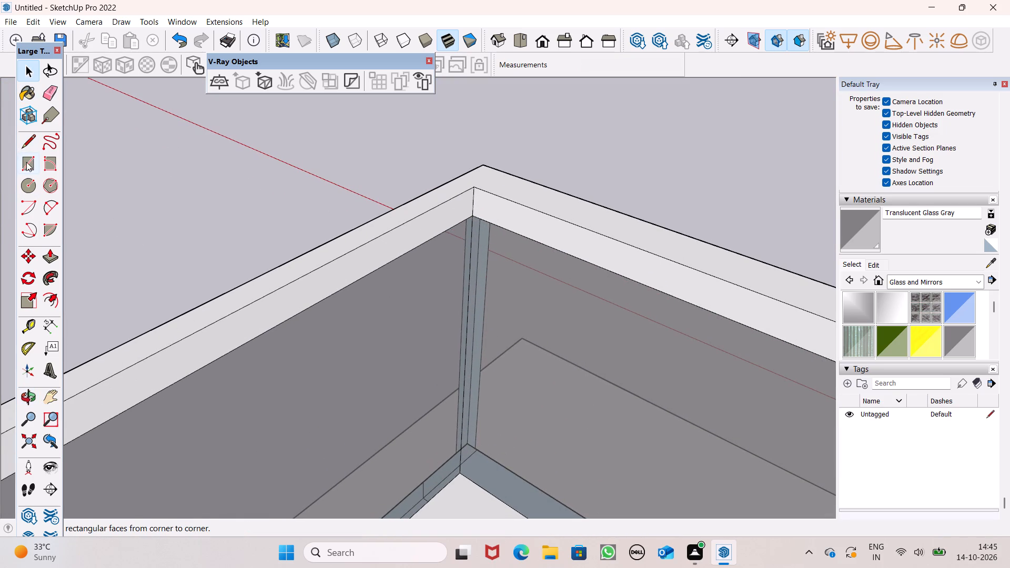
pyautogui.click(22, 138)
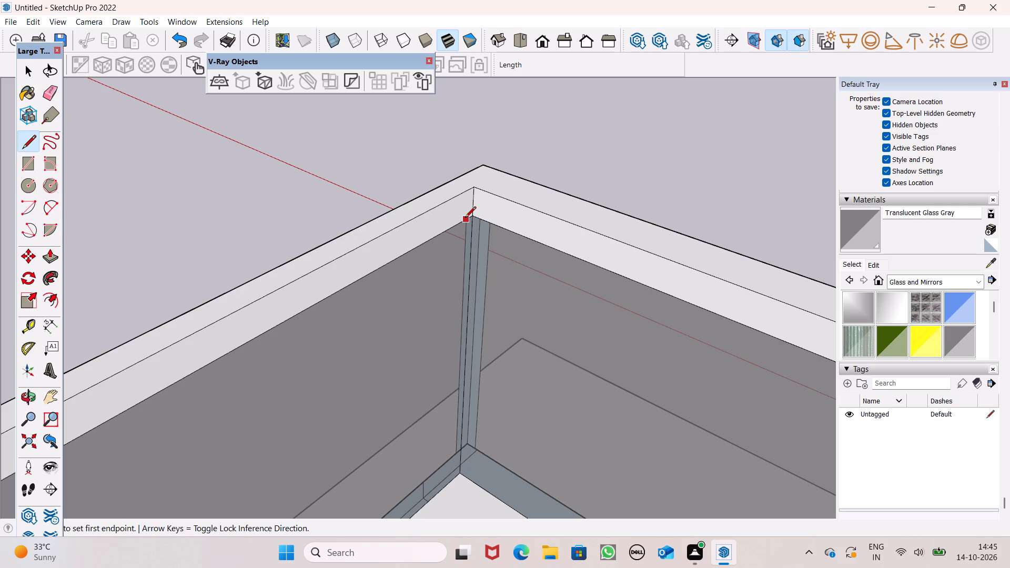
pyautogui.click(465, 218)
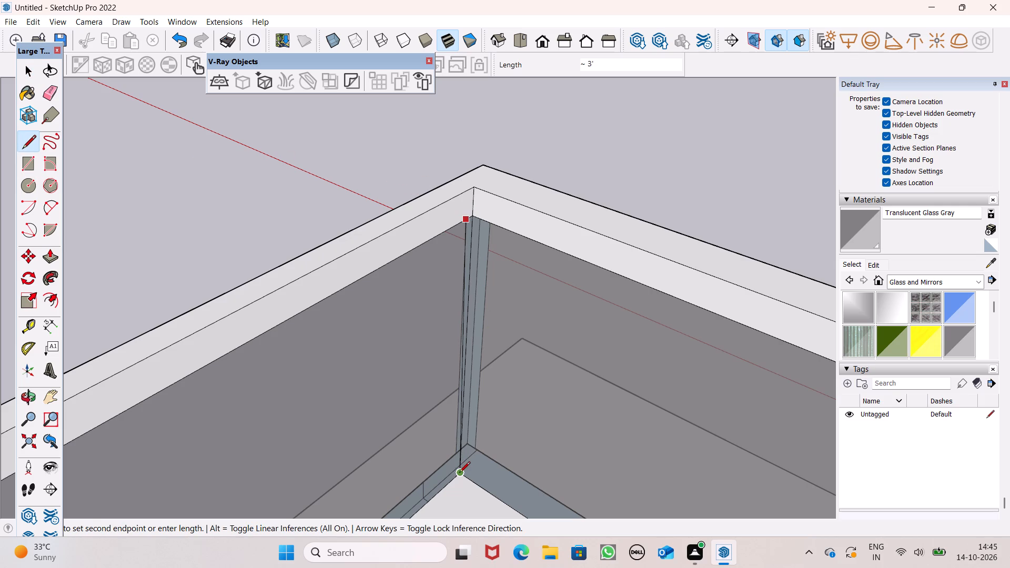
pyautogui.click(452, 481)
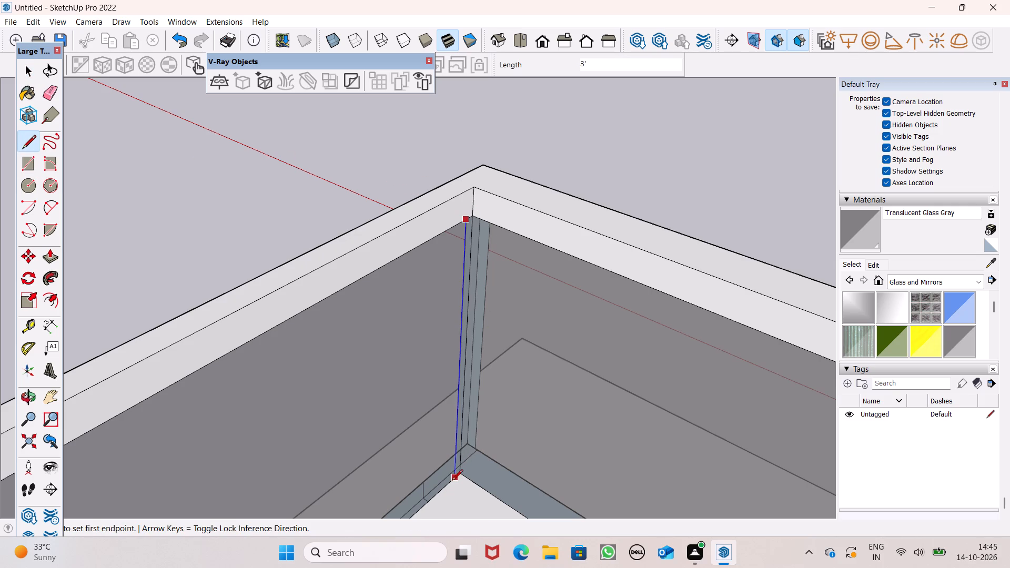
pyautogui.click(493, 227)
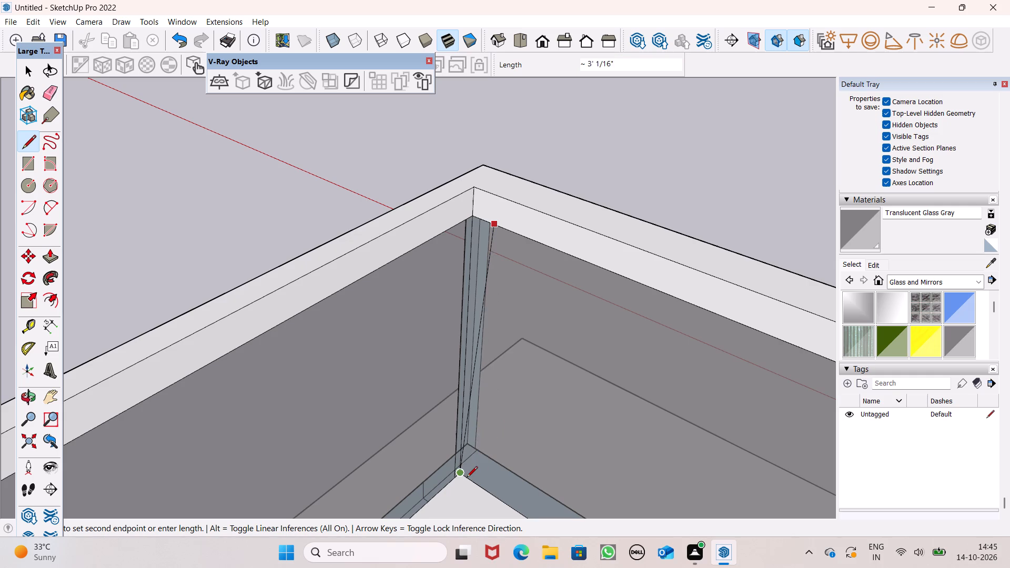
pyautogui.press('space')
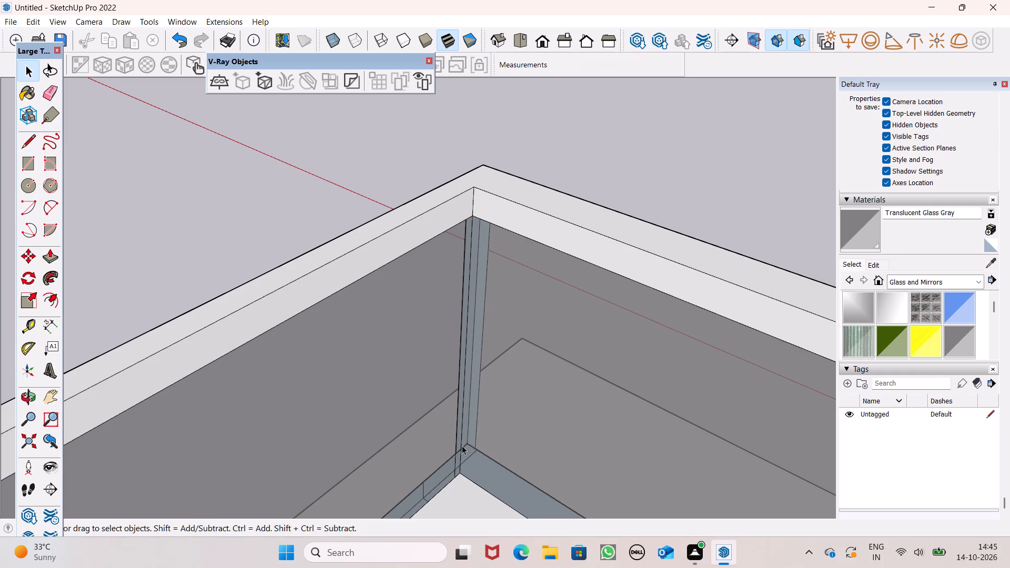
pyautogui.moveTo(464, 447); pyautogui.dragTo(475, 387, button='middle')
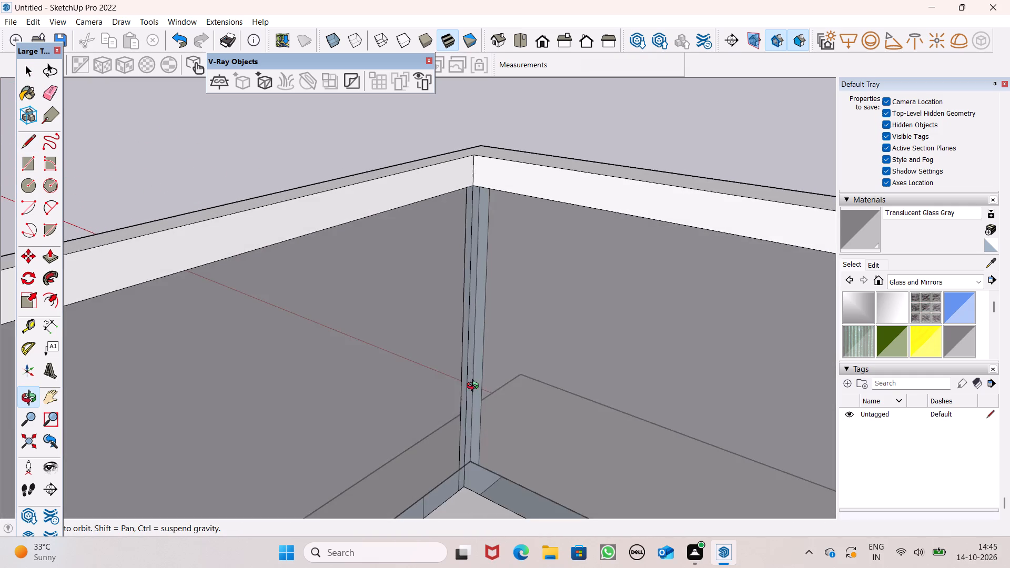
pyautogui.moveTo(475, 387); pyautogui.dragTo(489, 403, button='middle')
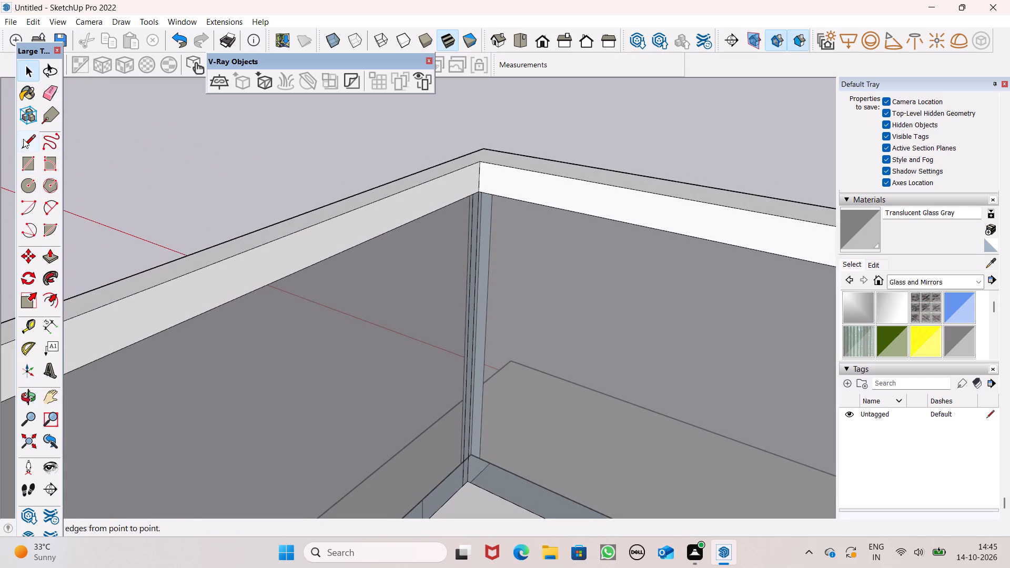
pyautogui.click(23, 138)
pyautogui.moveTo(492, 196); pyautogui.dragTo(500, 211)
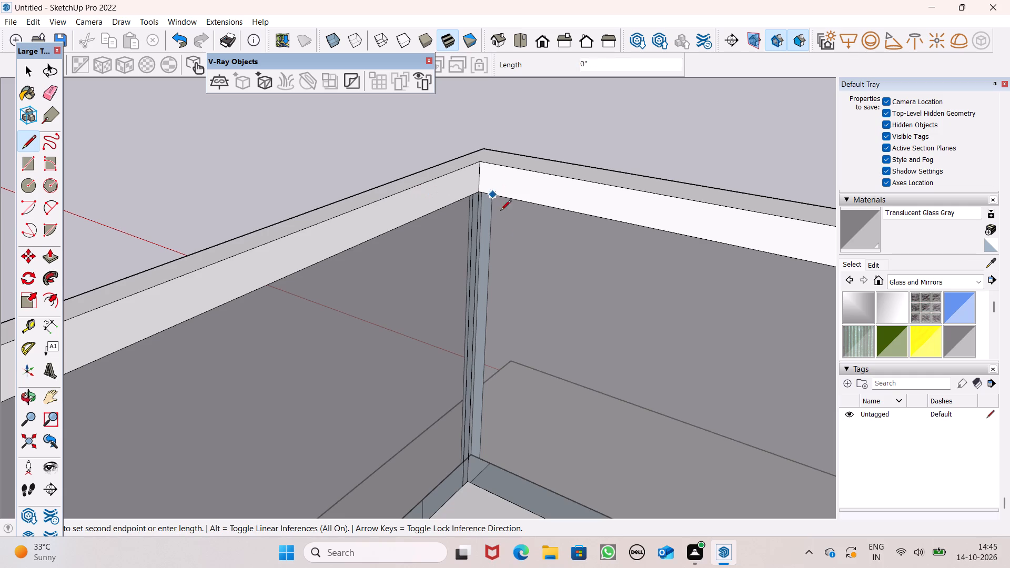
pyautogui.moveTo(500, 211); pyautogui.dragTo(498, 205)
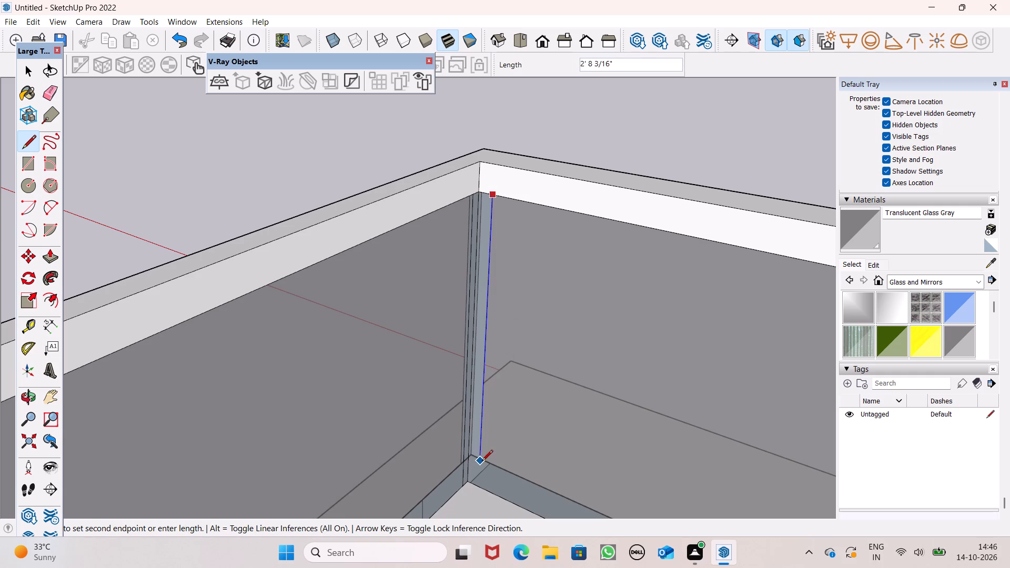
pyautogui.click(479, 485)
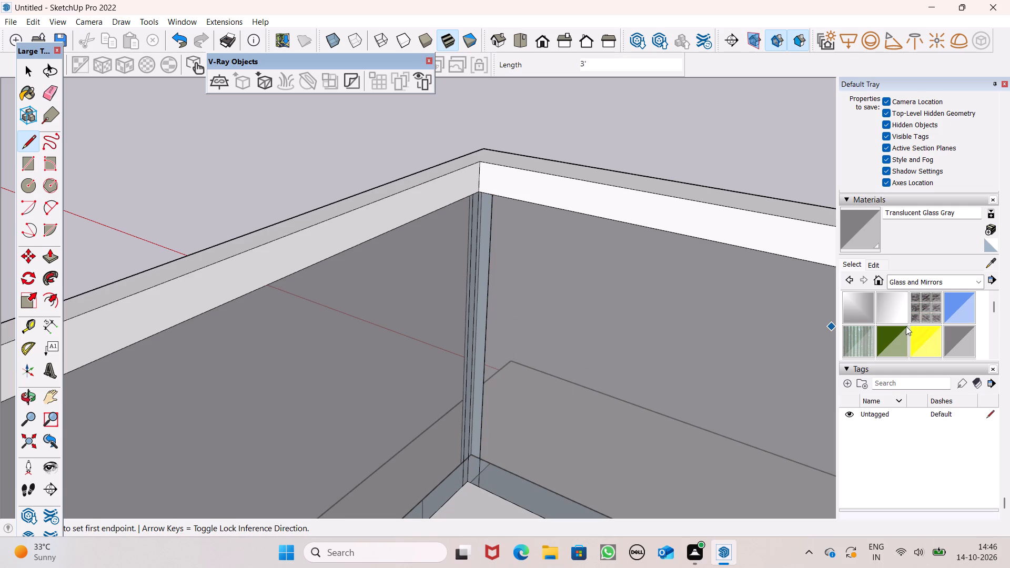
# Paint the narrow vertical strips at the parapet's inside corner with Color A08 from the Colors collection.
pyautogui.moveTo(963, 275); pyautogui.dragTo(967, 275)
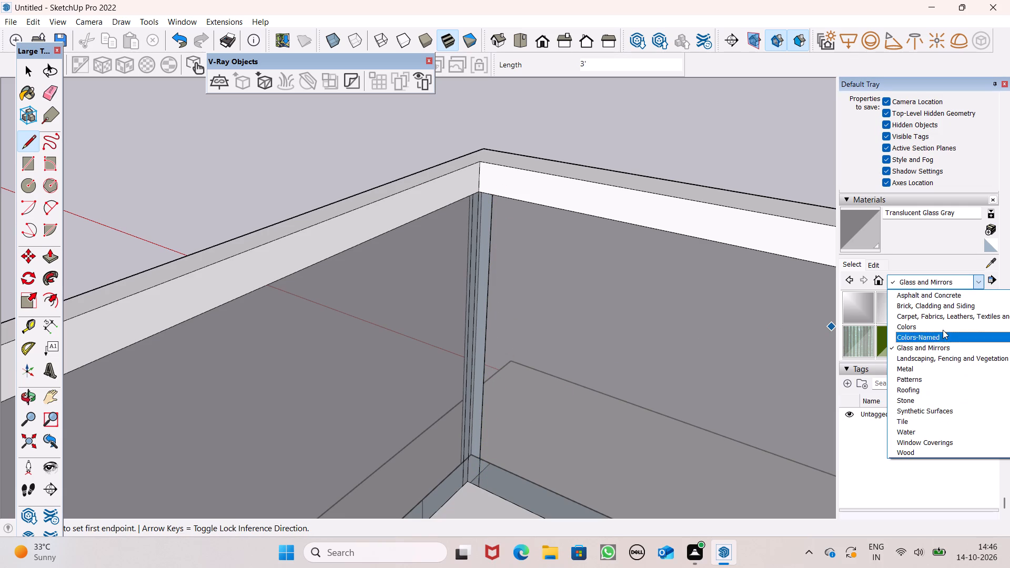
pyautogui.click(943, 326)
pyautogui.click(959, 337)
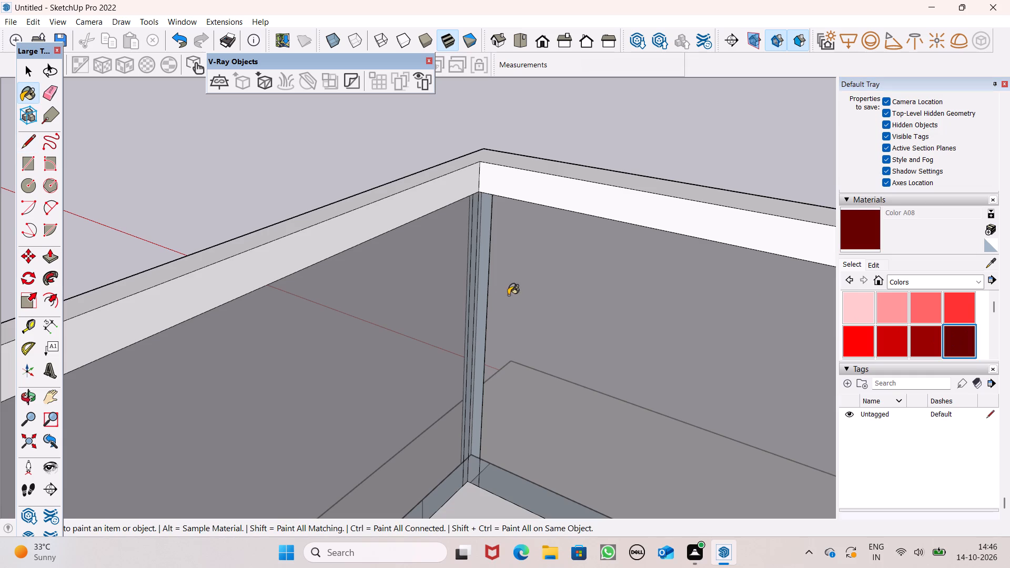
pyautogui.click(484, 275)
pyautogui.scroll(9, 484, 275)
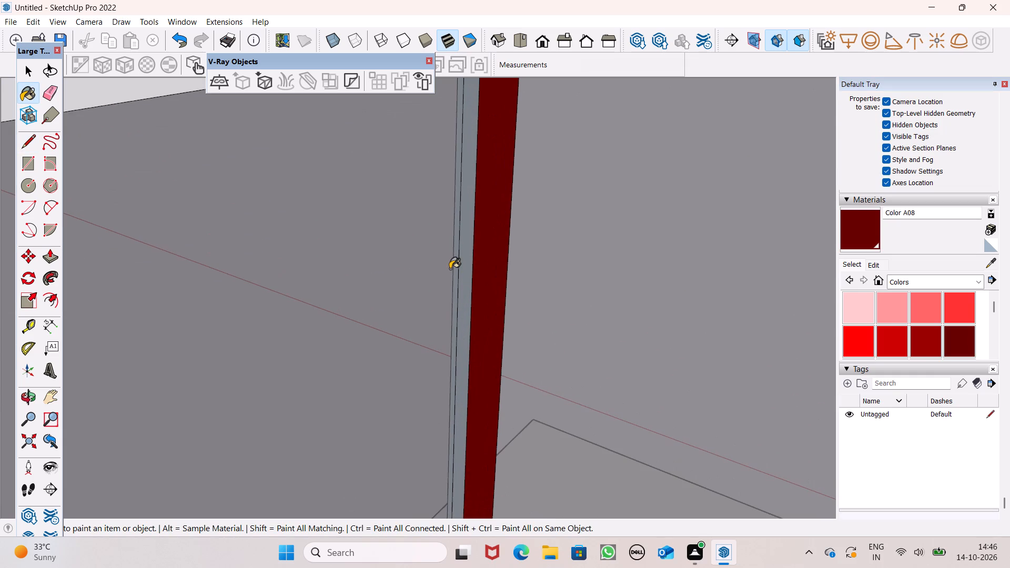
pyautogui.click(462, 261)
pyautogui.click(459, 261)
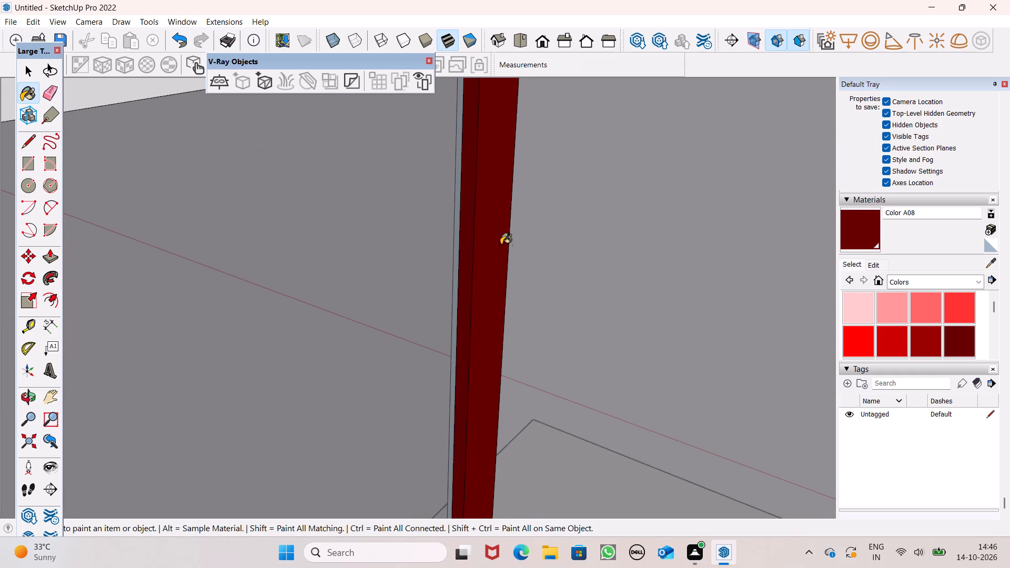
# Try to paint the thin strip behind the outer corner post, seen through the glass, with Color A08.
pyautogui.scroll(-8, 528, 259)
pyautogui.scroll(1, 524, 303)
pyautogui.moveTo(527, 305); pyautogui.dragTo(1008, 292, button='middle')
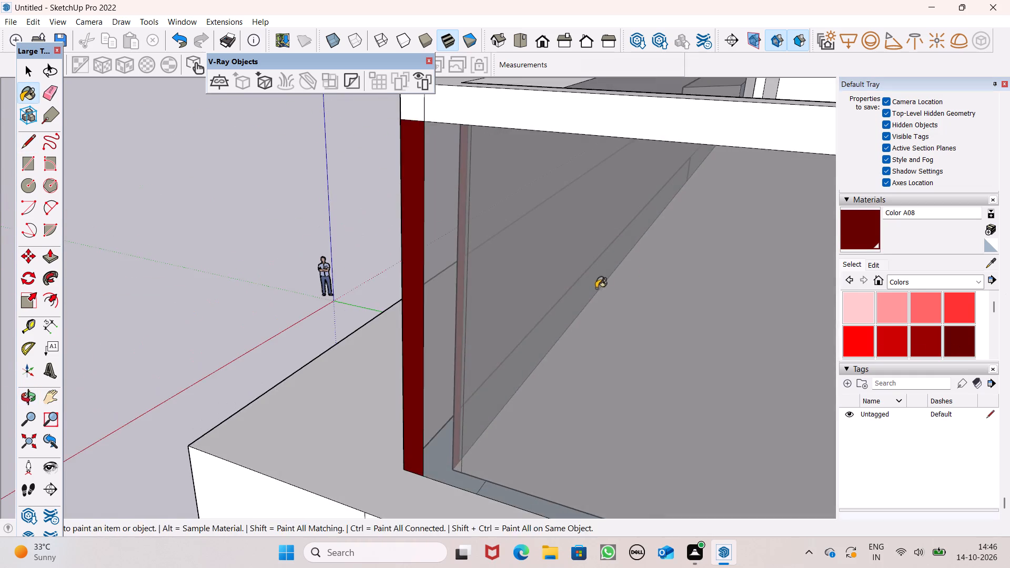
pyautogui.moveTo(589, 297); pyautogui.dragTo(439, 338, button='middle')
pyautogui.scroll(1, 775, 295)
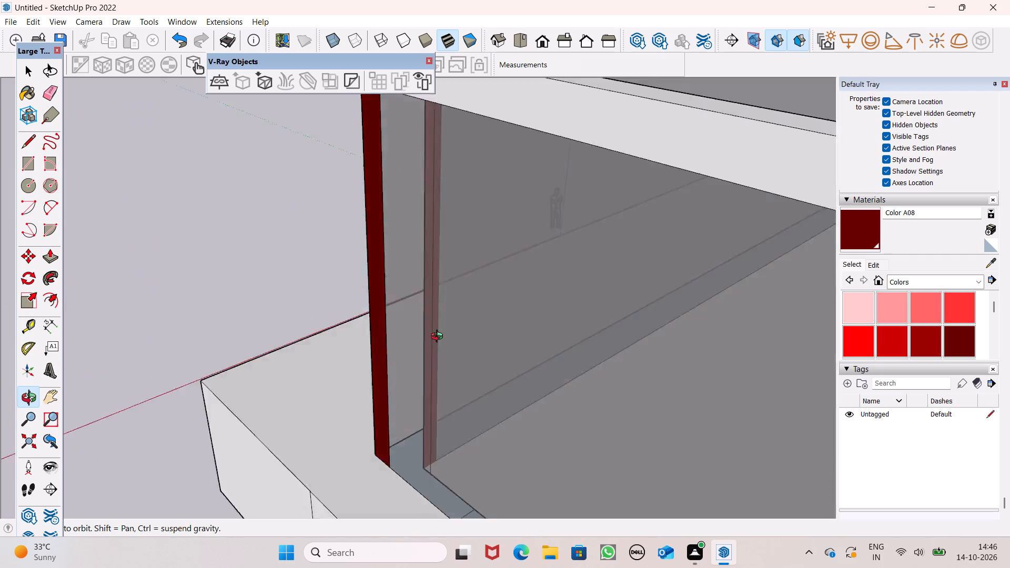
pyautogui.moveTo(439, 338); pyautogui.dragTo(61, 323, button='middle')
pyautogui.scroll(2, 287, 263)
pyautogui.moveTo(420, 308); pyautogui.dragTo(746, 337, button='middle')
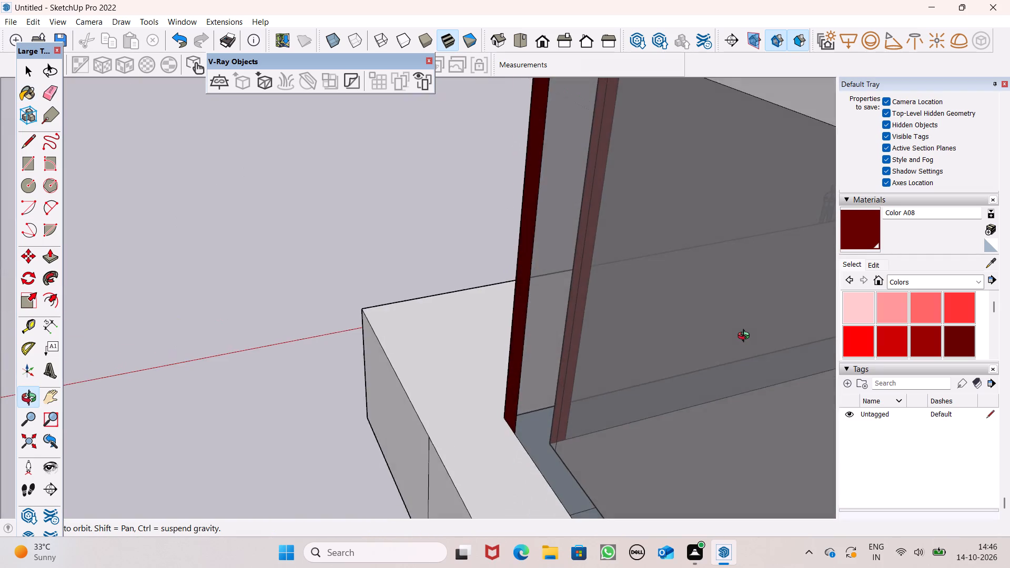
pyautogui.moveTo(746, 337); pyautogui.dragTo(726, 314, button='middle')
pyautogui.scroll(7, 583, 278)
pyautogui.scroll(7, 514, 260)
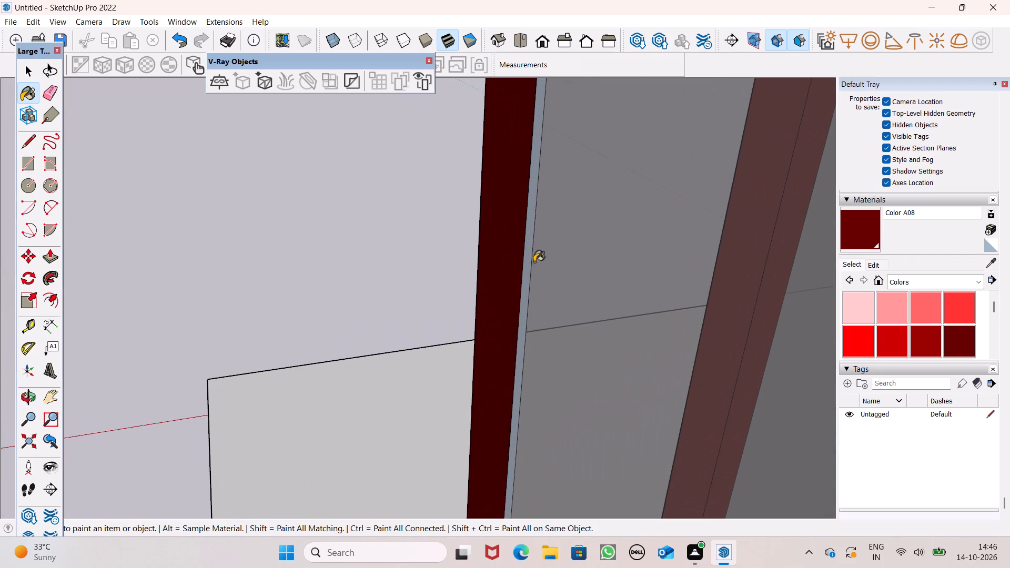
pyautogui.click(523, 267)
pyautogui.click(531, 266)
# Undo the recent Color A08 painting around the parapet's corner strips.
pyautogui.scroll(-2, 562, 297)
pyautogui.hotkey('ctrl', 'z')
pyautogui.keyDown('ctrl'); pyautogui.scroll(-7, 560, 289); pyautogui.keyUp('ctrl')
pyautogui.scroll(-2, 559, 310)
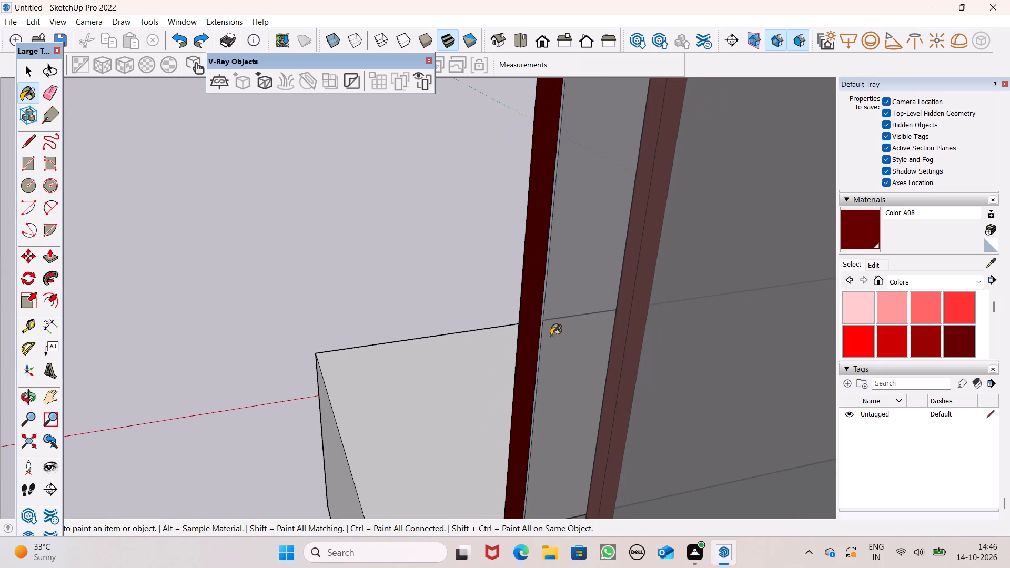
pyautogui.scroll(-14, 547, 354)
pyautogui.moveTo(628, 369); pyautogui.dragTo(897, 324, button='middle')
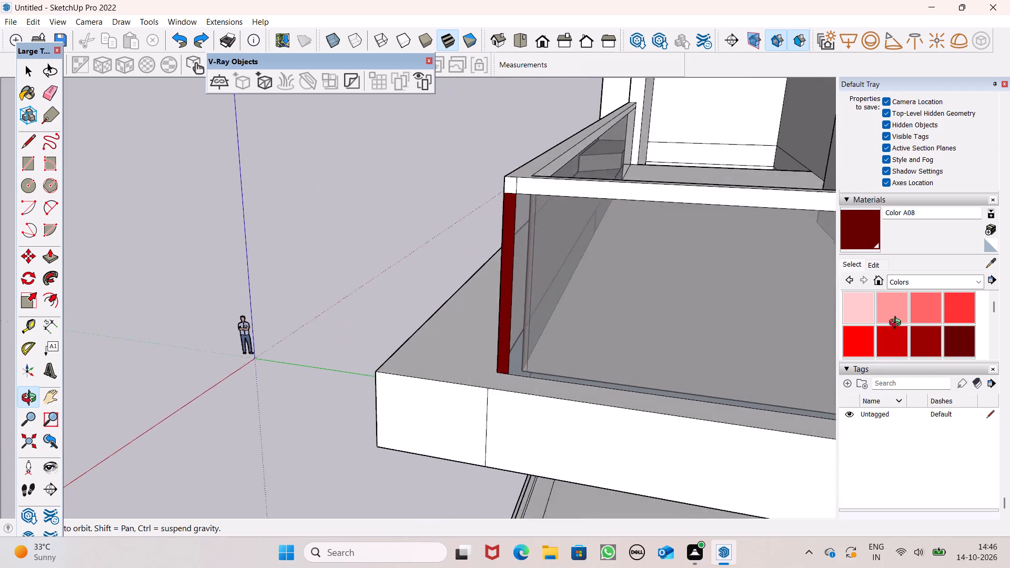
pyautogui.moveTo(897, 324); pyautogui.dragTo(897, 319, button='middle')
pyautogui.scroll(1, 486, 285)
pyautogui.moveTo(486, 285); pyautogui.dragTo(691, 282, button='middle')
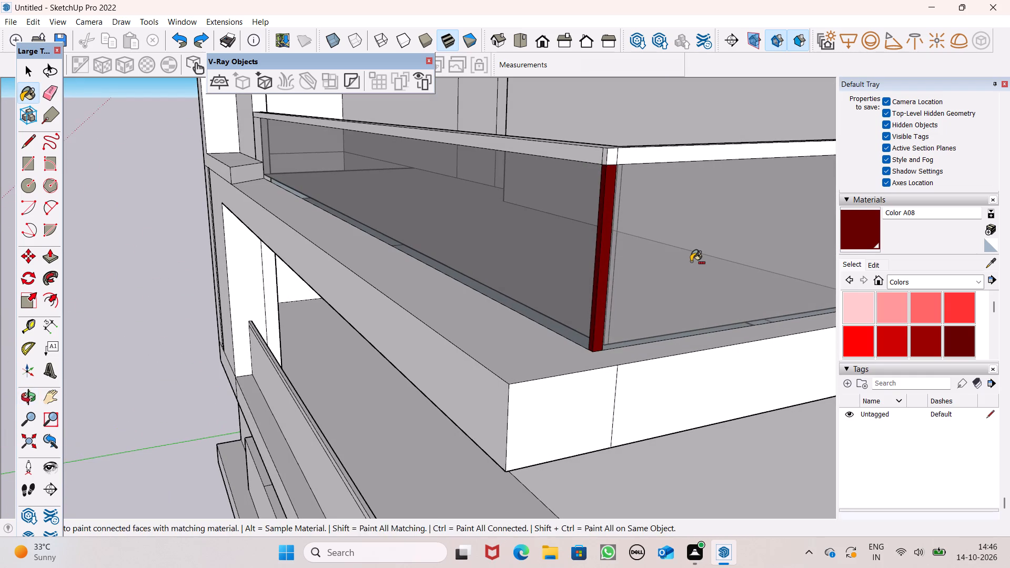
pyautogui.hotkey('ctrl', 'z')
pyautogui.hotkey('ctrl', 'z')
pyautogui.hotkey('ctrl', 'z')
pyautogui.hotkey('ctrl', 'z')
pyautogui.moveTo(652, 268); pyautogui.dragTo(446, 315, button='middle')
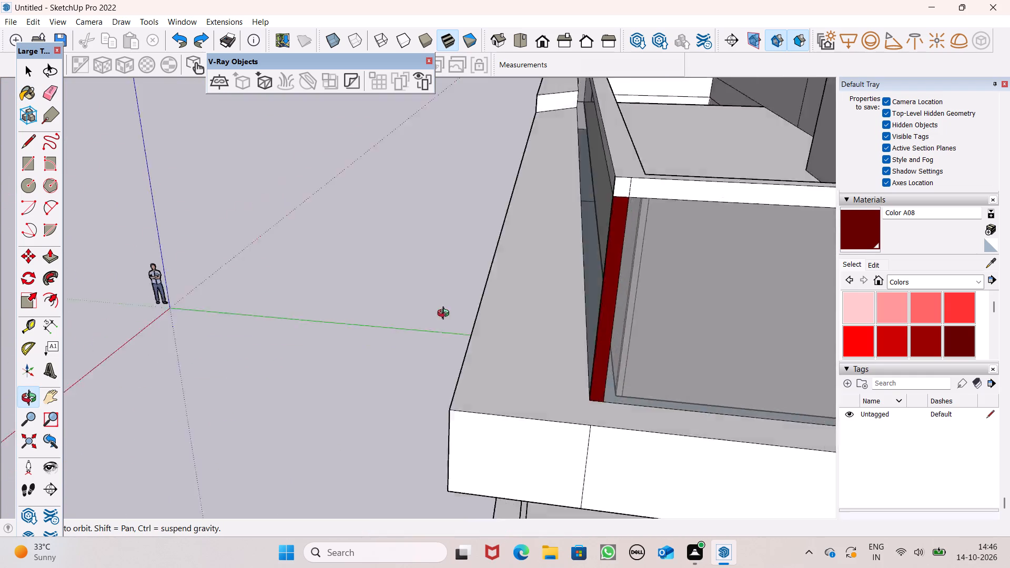
# Examine the upper balcony's painted corner post and glass panels from the inside and the outside.
pyautogui.moveTo(446, 315); pyautogui.dragTo(26, 306, button='middle')
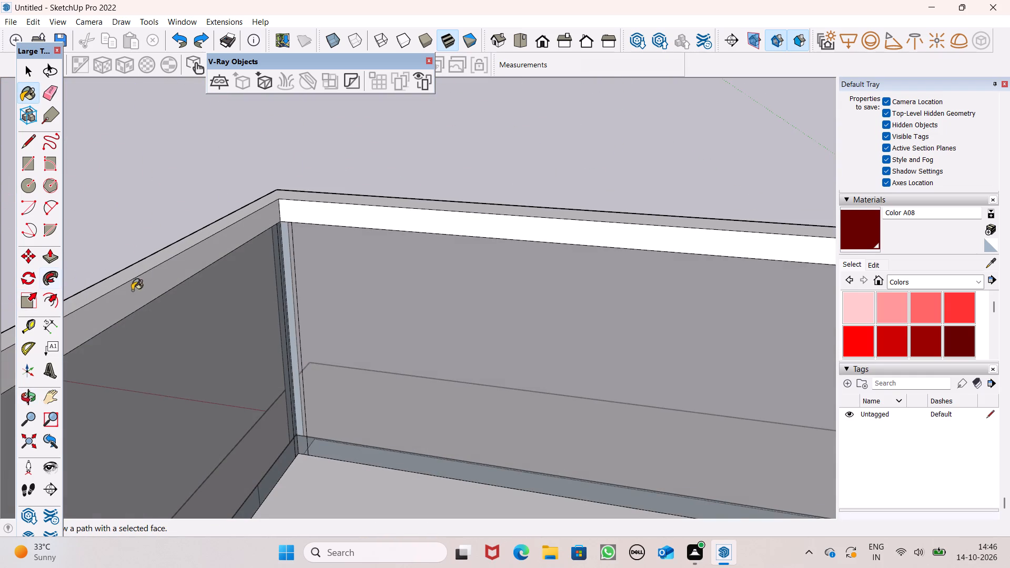
pyautogui.moveTo(132, 298); pyautogui.dragTo(761, 260, button='middle')
pyautogui.press('space')
pyautogui.scroll(-8, 315, 250)
pyautogui.scroll(1, 313, 253)
pyautogui.moveTo(356, 314); pyautogui.dragTo(311, 427, button='middle')
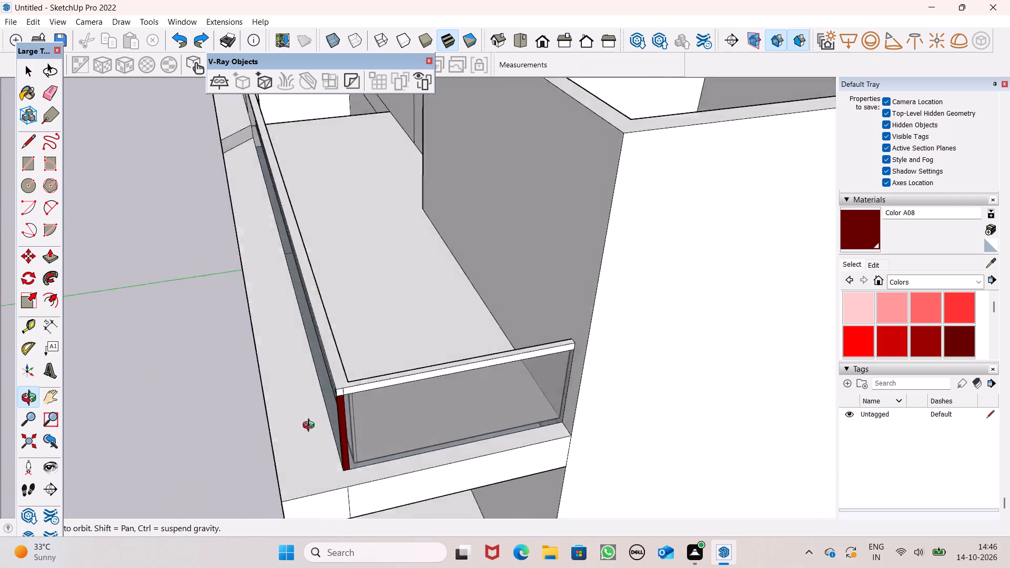
pyautogui.moveTo(311, 427); pyautogui.dragTo(387, 412, button='middle')
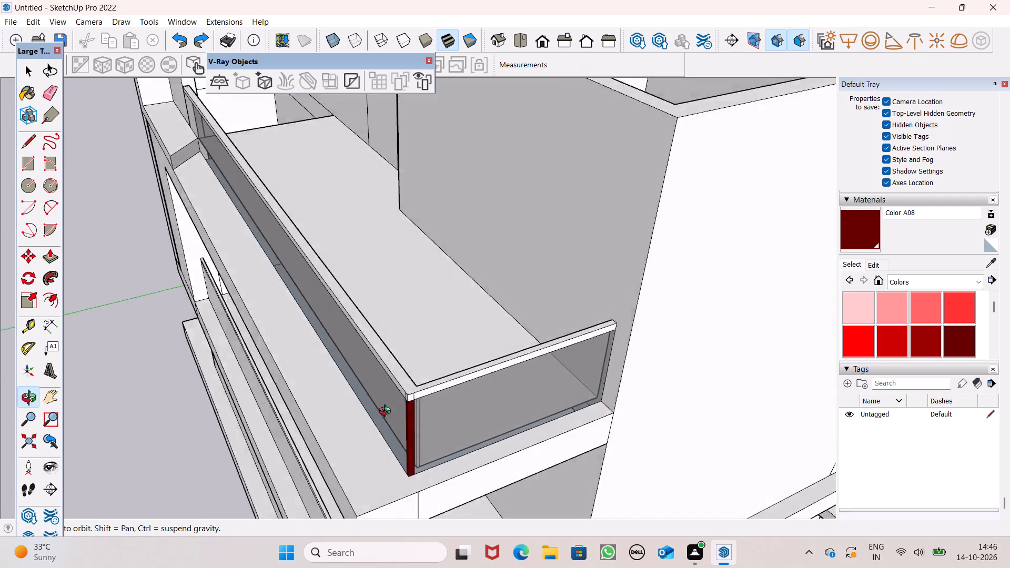
pyautogui.moveTo(387, 412); pyautogui.dragTo(683, 377, button='middle')
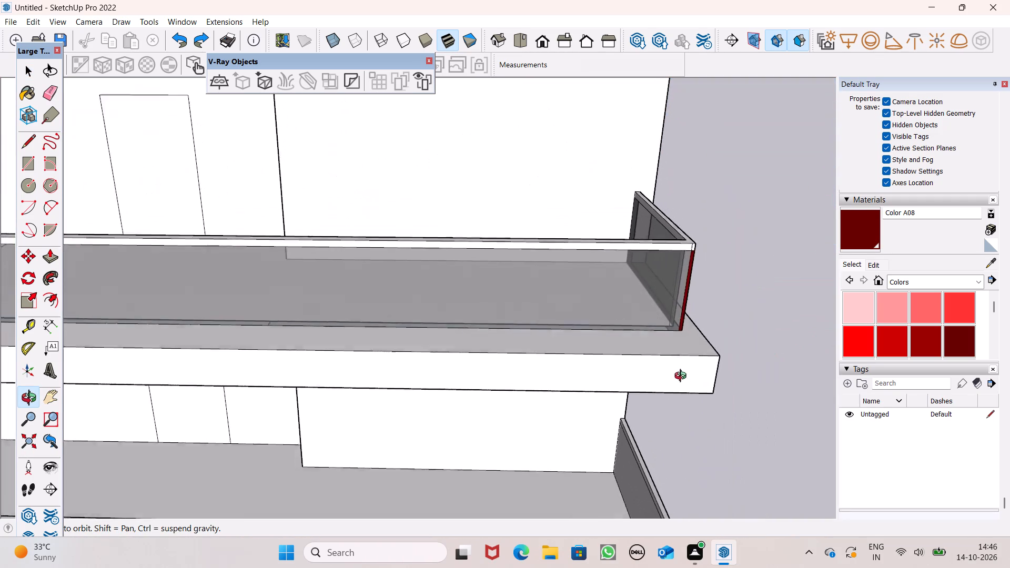
pyautogui.moveTo(683, 377); pyautogui.dragTo(608, 339, button='middle')
pyautogui.scroll(1, 592, 225)
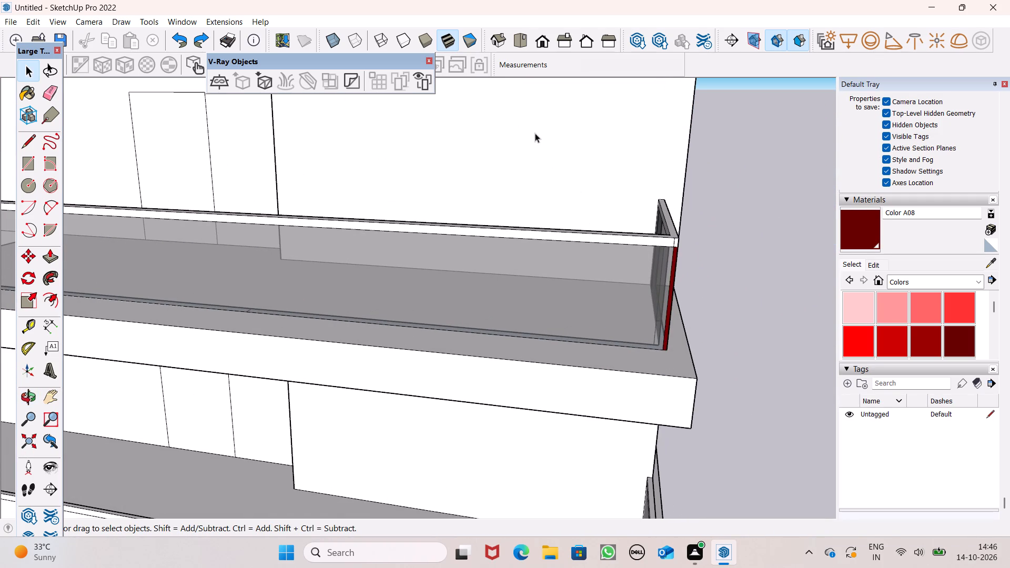
# Paint the outer front and side faces of the lower balcony's parapet with Translucent Glass Gray from Glass and Mirrors.
pyautogui.scroll(-3, 549, 182)
pyautogui.scroll(-2, 564, 103)
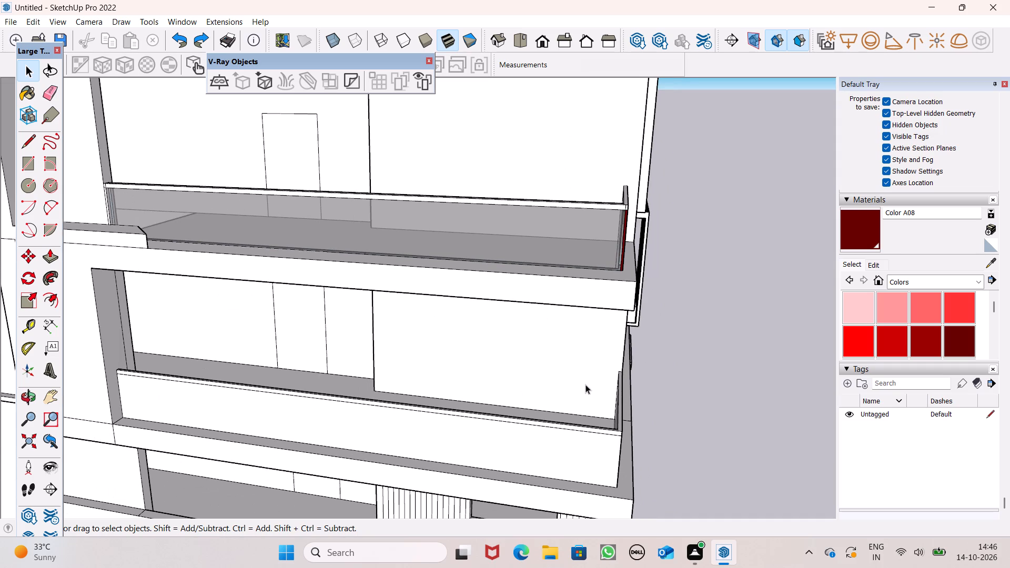
pyautogui.click(956, 288)
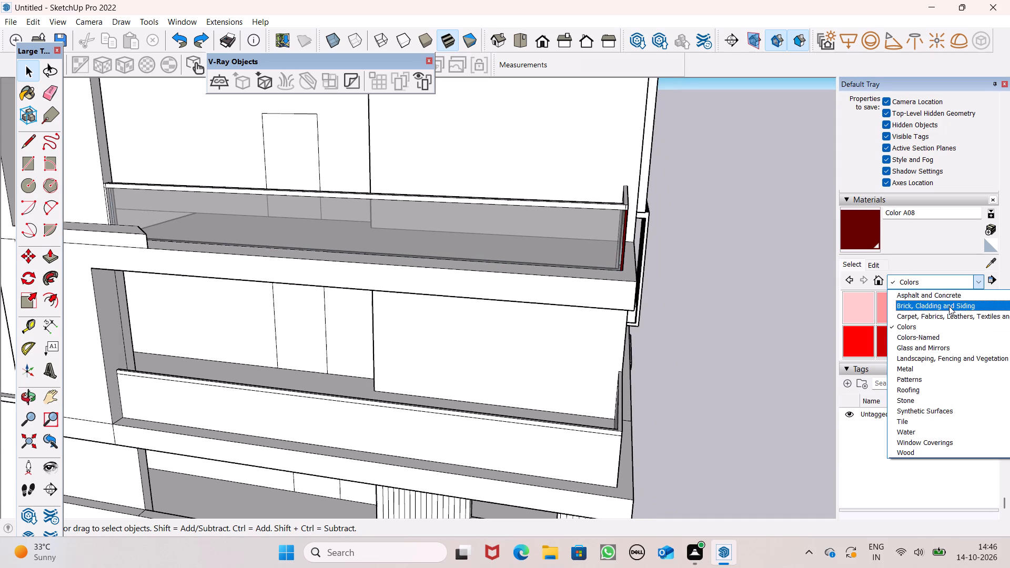
pyautogui.click(937, 350)
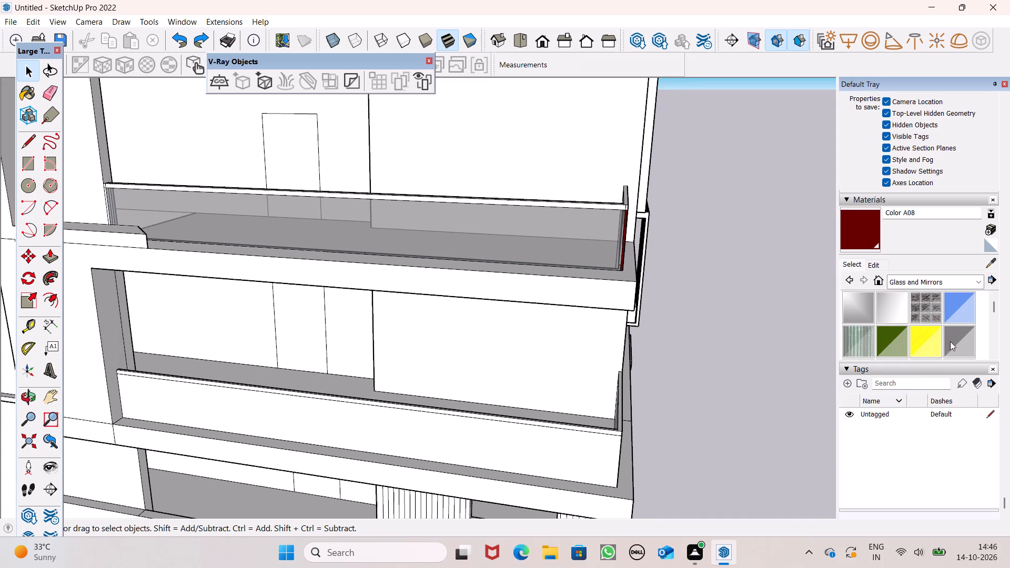
pyautogui.click(955, 335)
pyautogui.scroll(5, 571, 460)
pyautogui.click(570, 442)
pyautogui.moveTo(728, 463); pyautogui.dragTo(634, 473, button='middle')
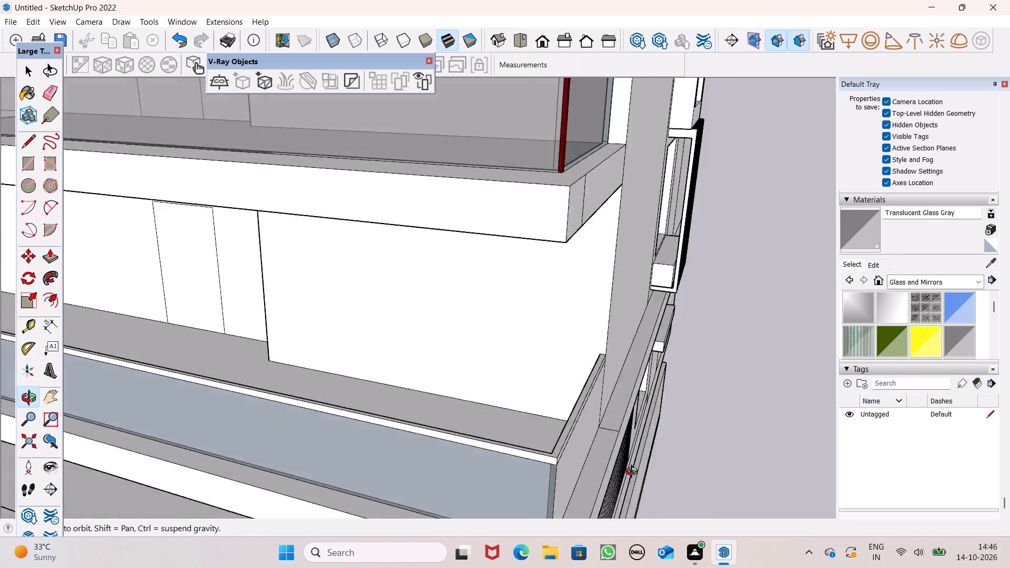
pyautogui.moveTo(634, 473); pyautogui.dragTo(491, 483, button='middle')
pyautogui.scroll(1, 481, 480)
pyautogui.moveTo(174, 454); pyautogui.dragTo(179, 453)
pyautogui.scroll(-2, 345, 398)
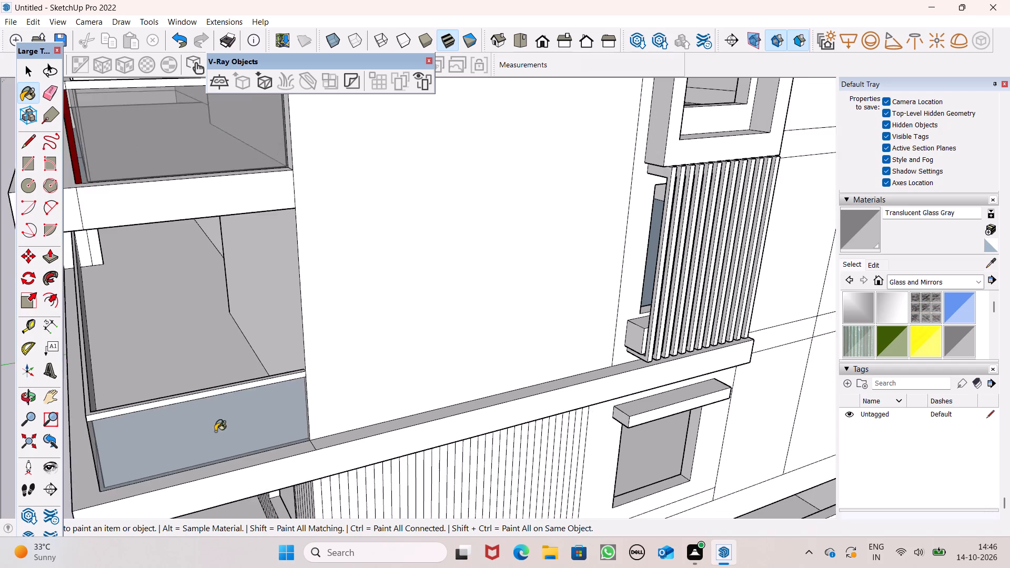
# Paint the inner faces of the lower balcony's parapet with Translucent Glass Gray.
pyautogui.moveTo(231, 458); pyautogui.dragTo(792, 511, button='middle')
pyautogui.scroll(7, 762, 412)
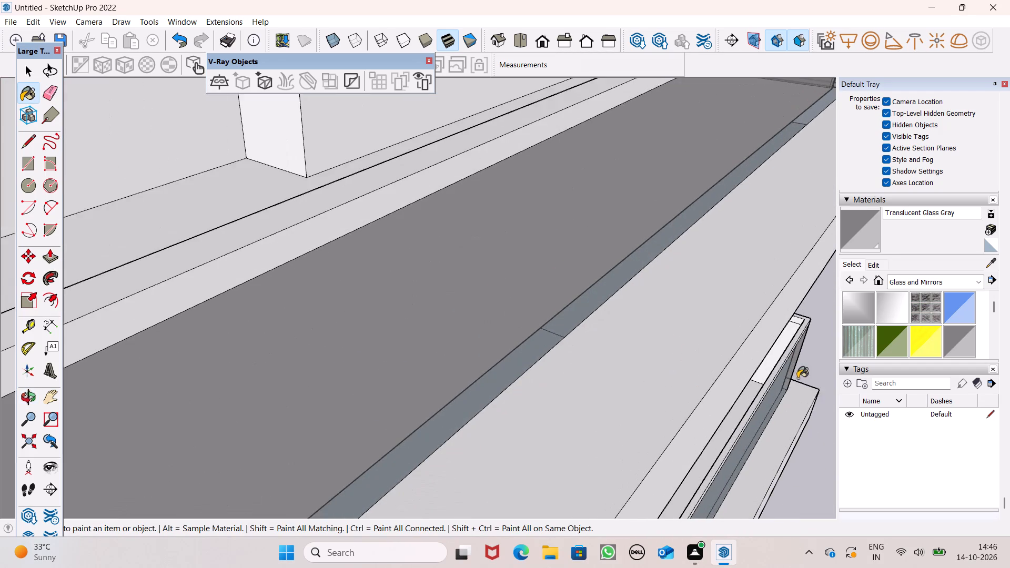
pyautogui.scroll(5, 793, 378)
pyautogui.click(728, 359)
pyautogui.scroll(5, 721, 400)
pyautogui.moveTo(721, 424); pyautogui.dragTo(638, 518, button='middle')
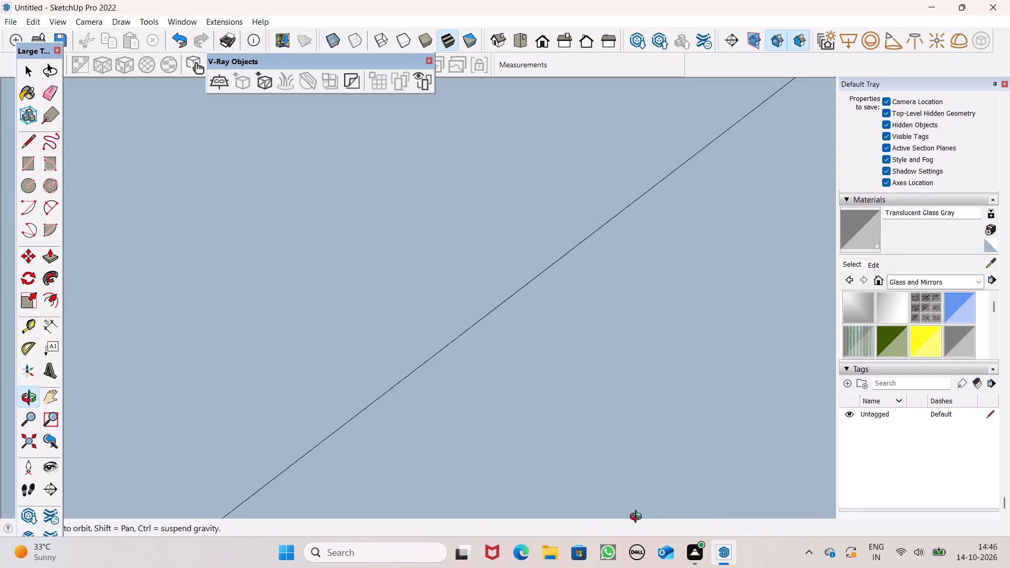
pyautogui.moveTo(638, 518); pyautogui.dragTo(836, 489, button='middle')
pyautogui.scroll(1, 834, 441)
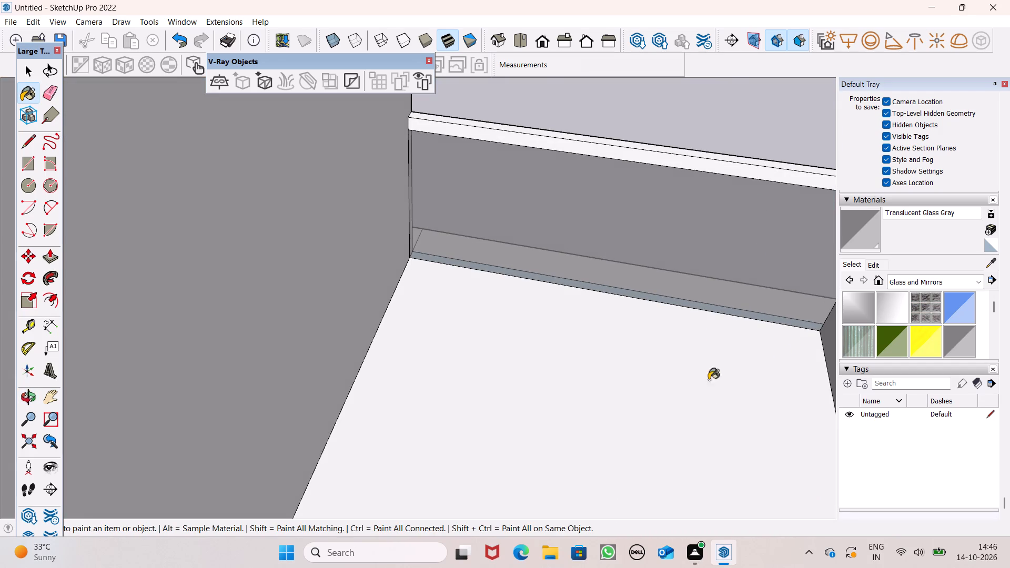
pyautogui.scroll(5, 714, 313)
pyautogui.scroll(-1, 743, 307)
pyautogui.scroll(12, 761, 297)
pyautogui.moveTo(771, 324); pyautogui.dragTo(769, 357, button='middle')
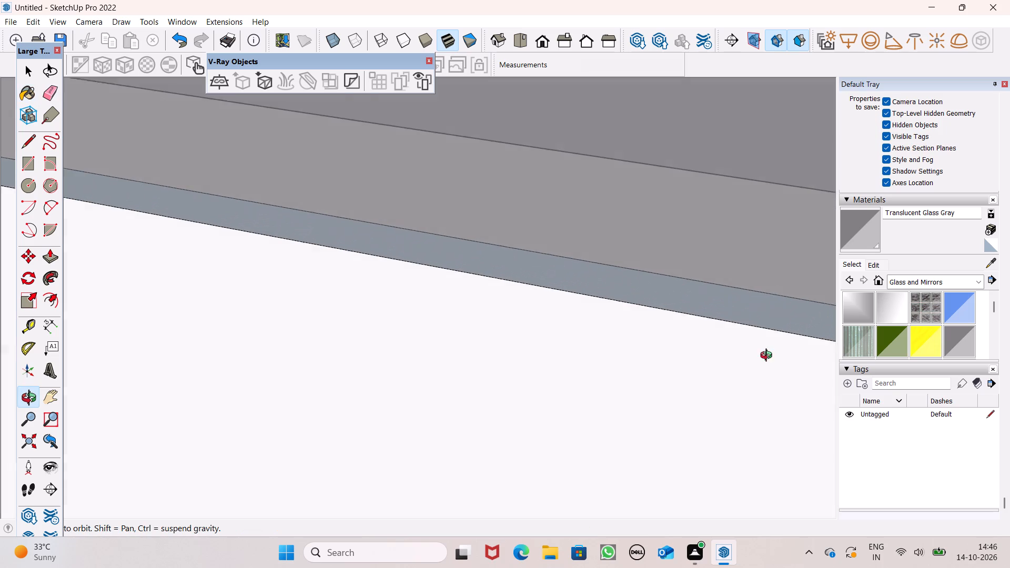
pyautogui.moveTo(769, 357); pyautogui.dragTo(893, 301, button='middle')
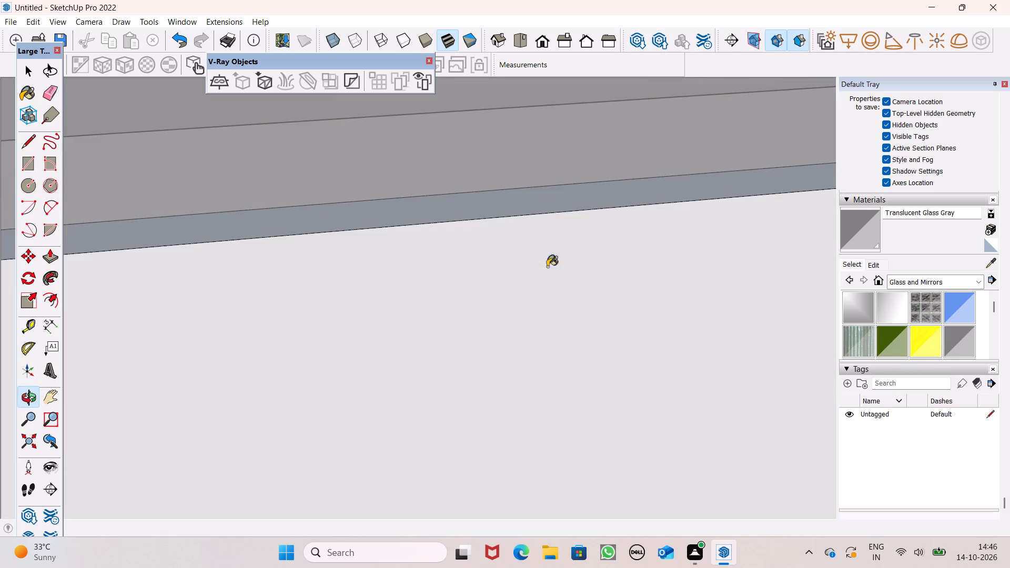
pyautogui.moveTo(390, 339); pyautogui.dragTo(629, 271, button='middle')
pyautogui.click(679, 136)
# Examine the lower balcony's glass parapet and its corners from the inside and the outside.
pyautogui.moveTo(767, 302); pyautogui.dragTo(767, 308, button='middle')
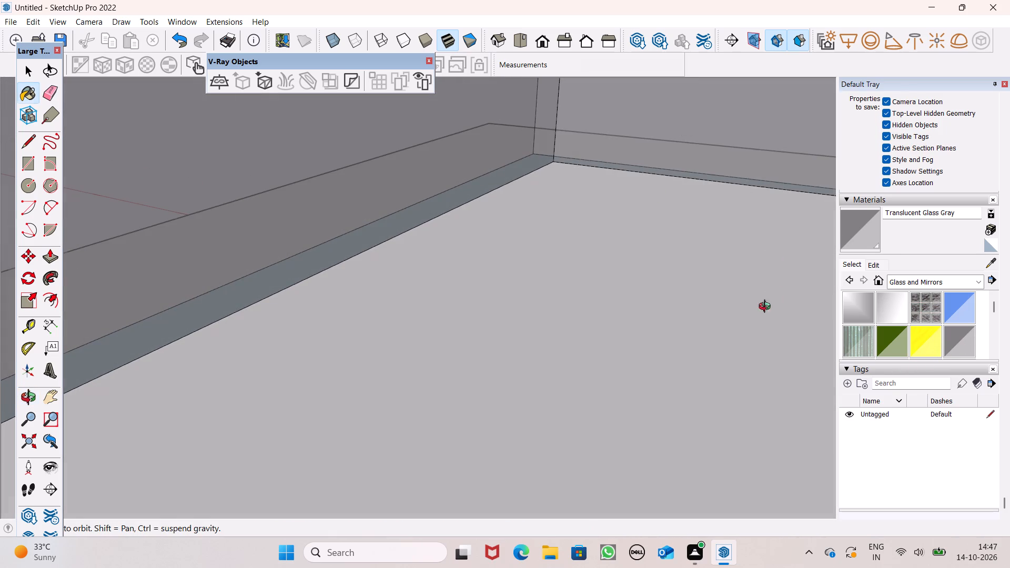
pyautogui.moveTo(767, 308); pyautogui.dragTo(176, 353, button='middle')
pyautogui.scroll(1, 167, 361)
pyautogui.scroll(-3, 717, 283)
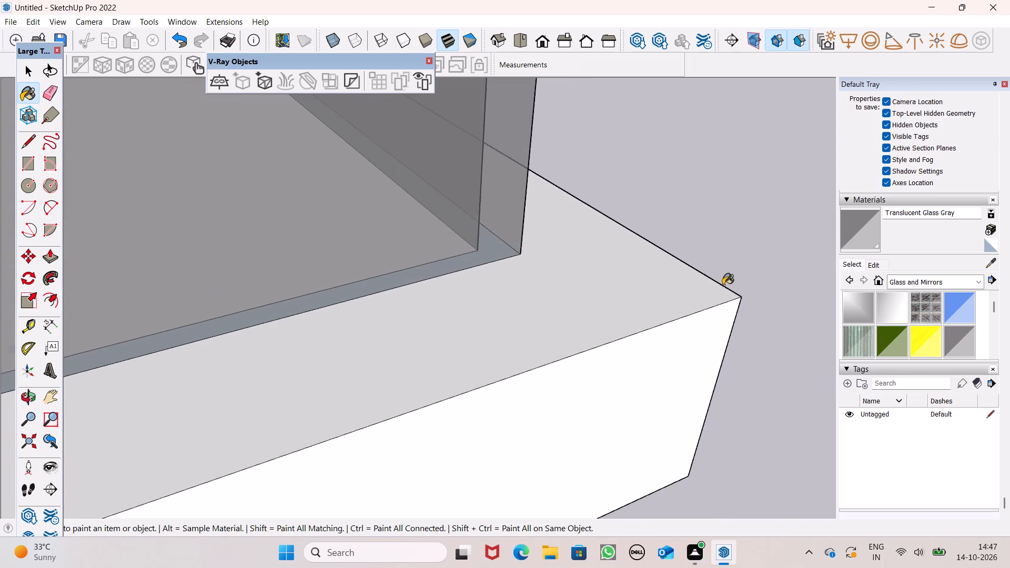
pyautogui.scroll(-15, 723, 285)
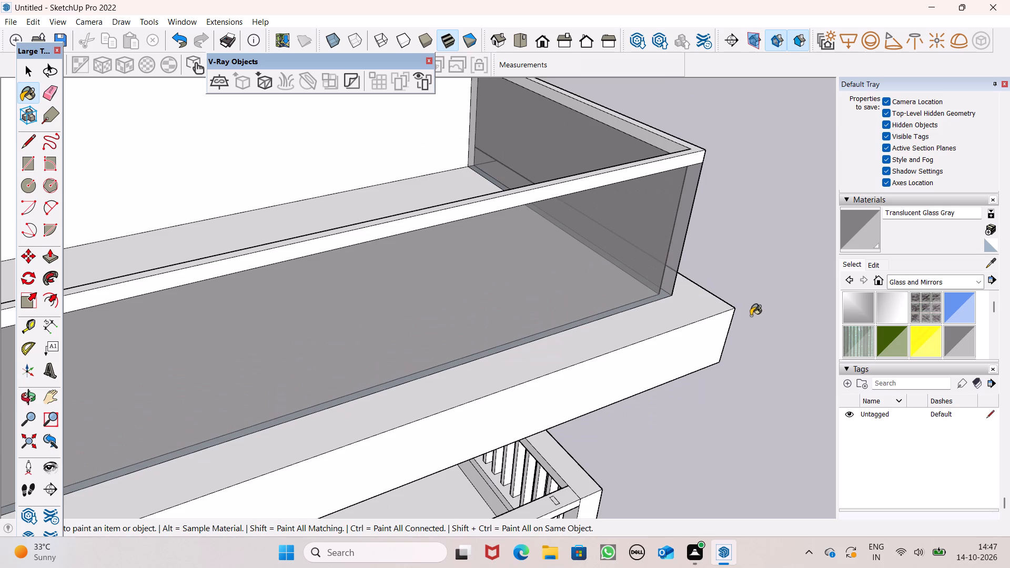
pyautogui.scroll(1, 758, 329)
pyautogui.moveTo(758, 329); pyautogui.dragTo(577, 361, button='middle')
pyautogui.moveTo(577, 361); pyautogui.dragTo(551, 356, button='middle')
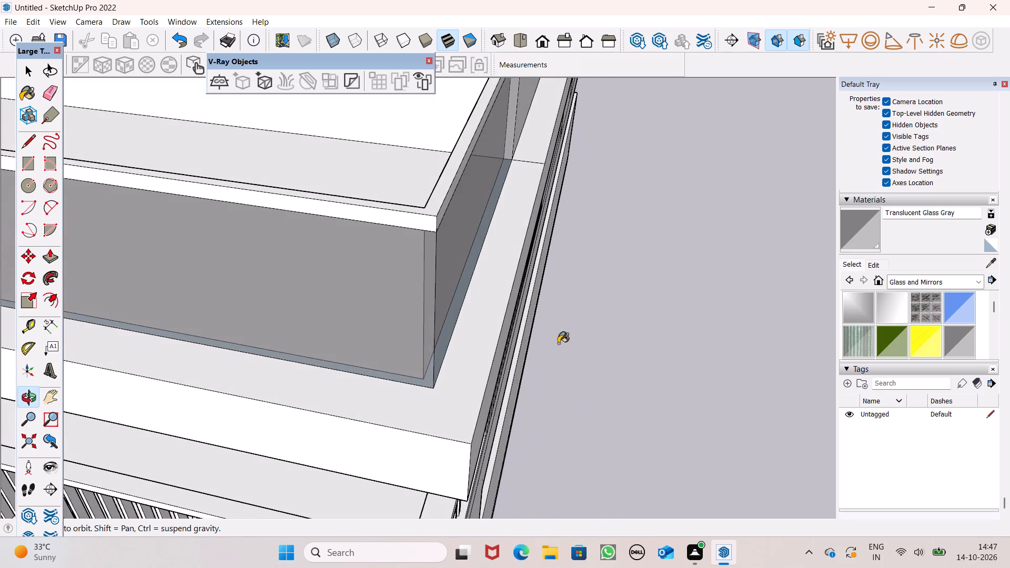
pyautogui.scroll(2, 539, 316)
pyautogui.scroll(-5, 544, 281)
pyautogui.moveTo(538, 268); pyautogui.dragTo(494, 195, button='middle')
pyautogui.scroll(1, 539, 267)
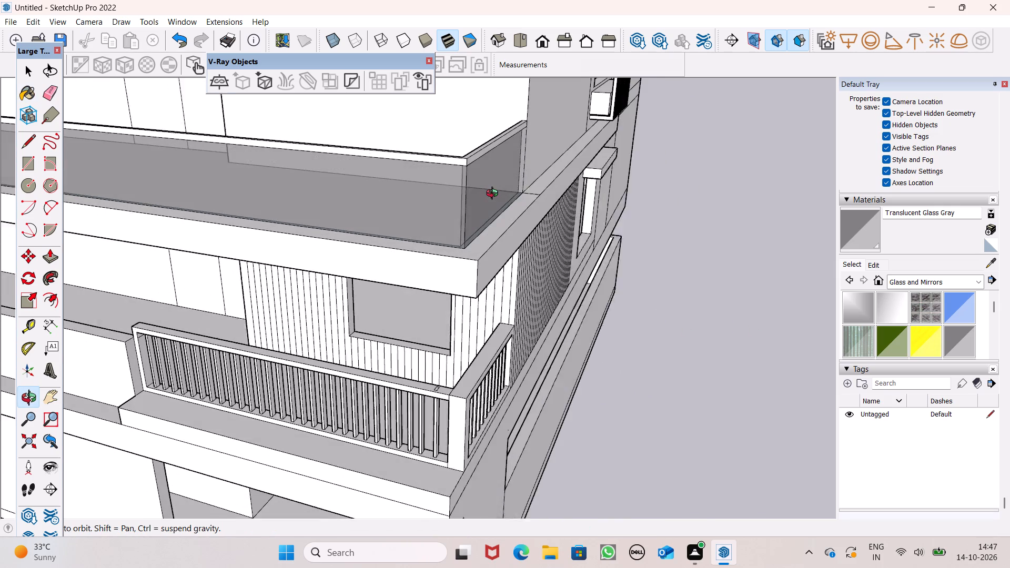
pyautogui.moveTo(494, 195); pyautogui.dragTo(492, 194, button='middle')
pyautogui.scroll(1, 374, 128)
# Draw two vertical lines about 3' long at the lower parapet's outer corner, one just beside it and one along the corner edge.
pyautogui.moveTo(30, 145); pyautogui.dragTo(43, 136)
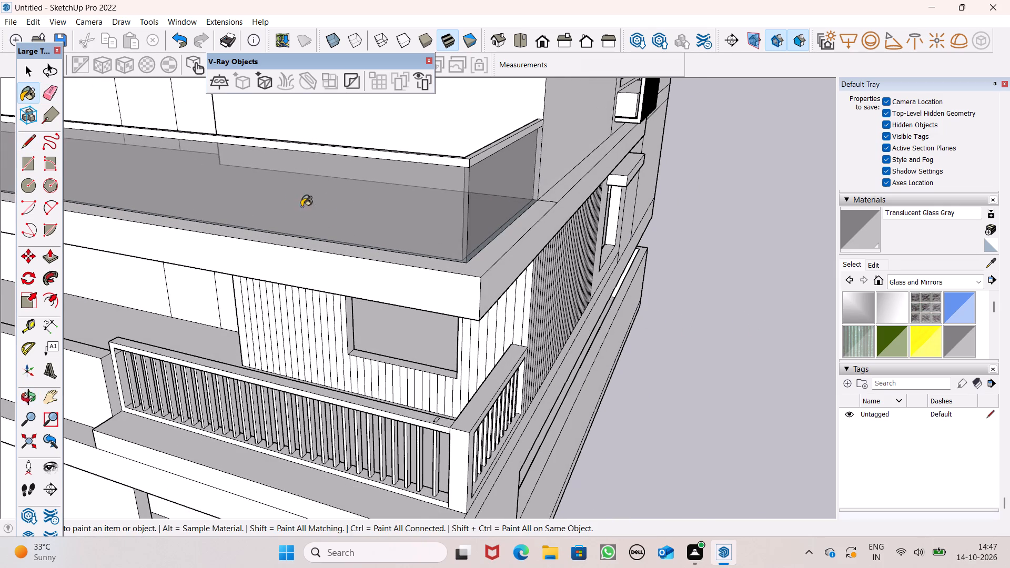
pyautogui.scroll(3, 436, 198)
pyautogui.scroll(-1, 439, 198)
pyautogui.scroll(2, 439, 198)
pyautogui.scroll(5, 512, 164)
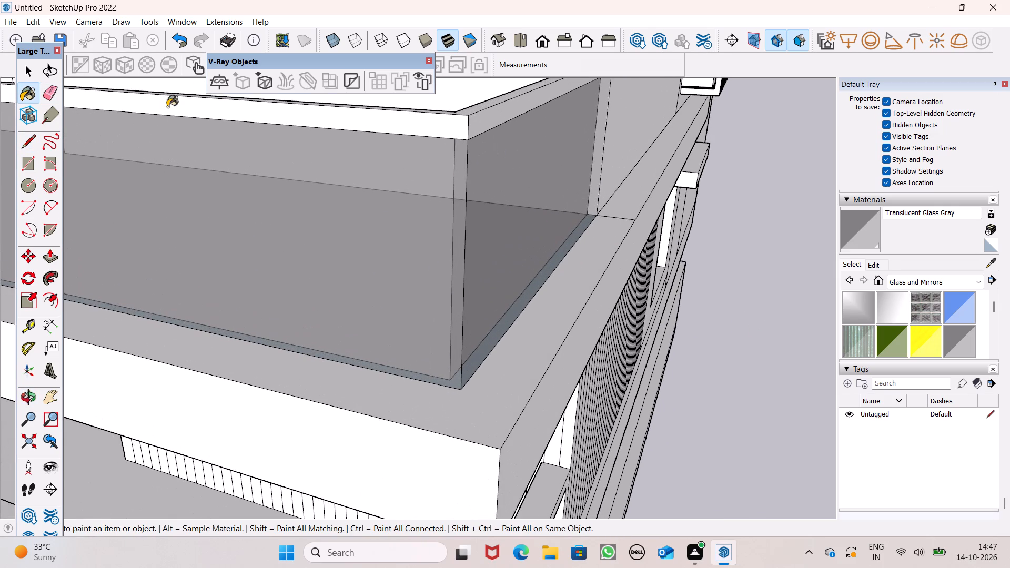
pyautogui.click(32, 141)
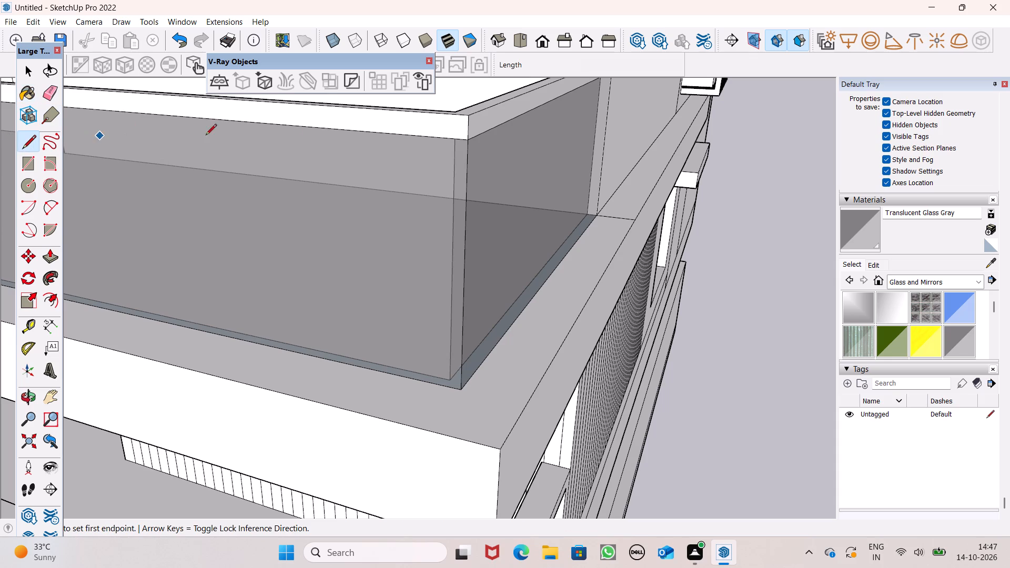
pyautogui.click(452, 139)
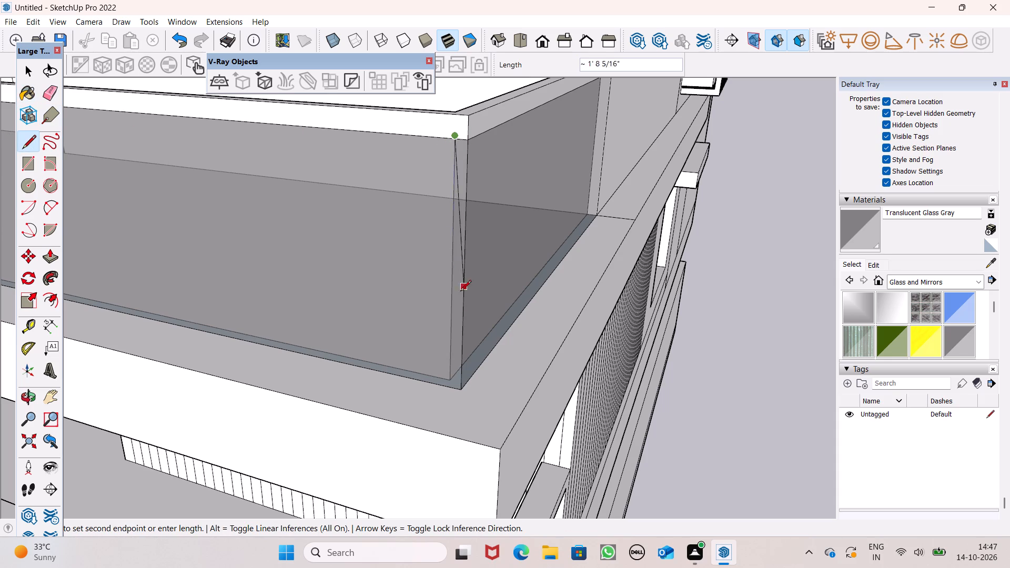
pyautogui.click(448, 386)
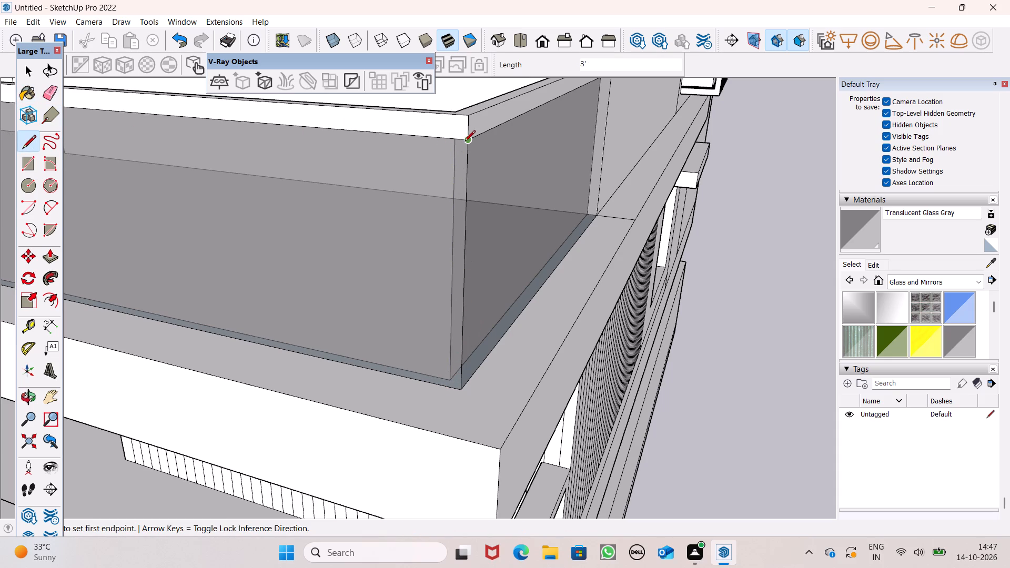
pyautogui.click(464, 142)
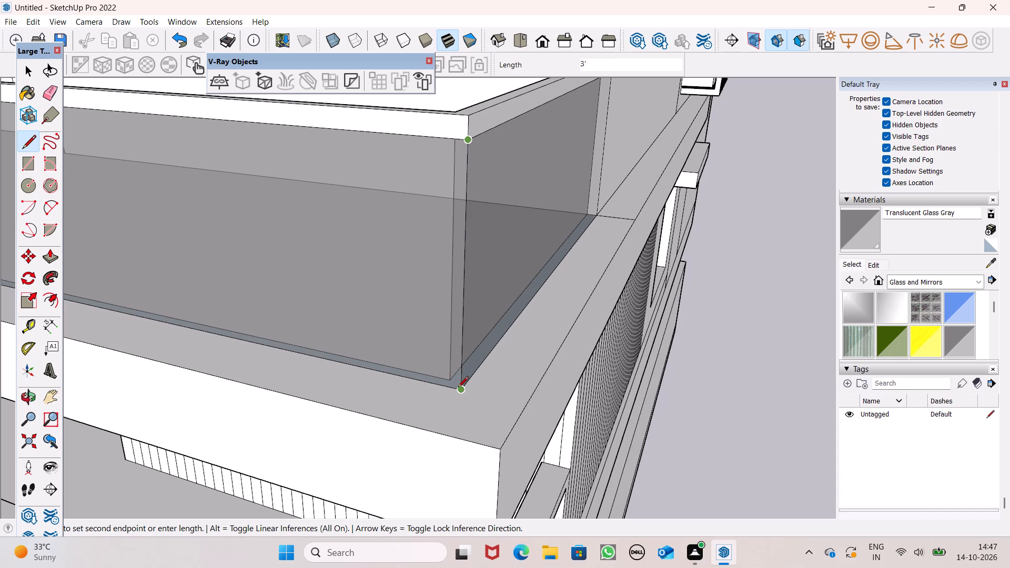
pyautogui.click(458, 388)
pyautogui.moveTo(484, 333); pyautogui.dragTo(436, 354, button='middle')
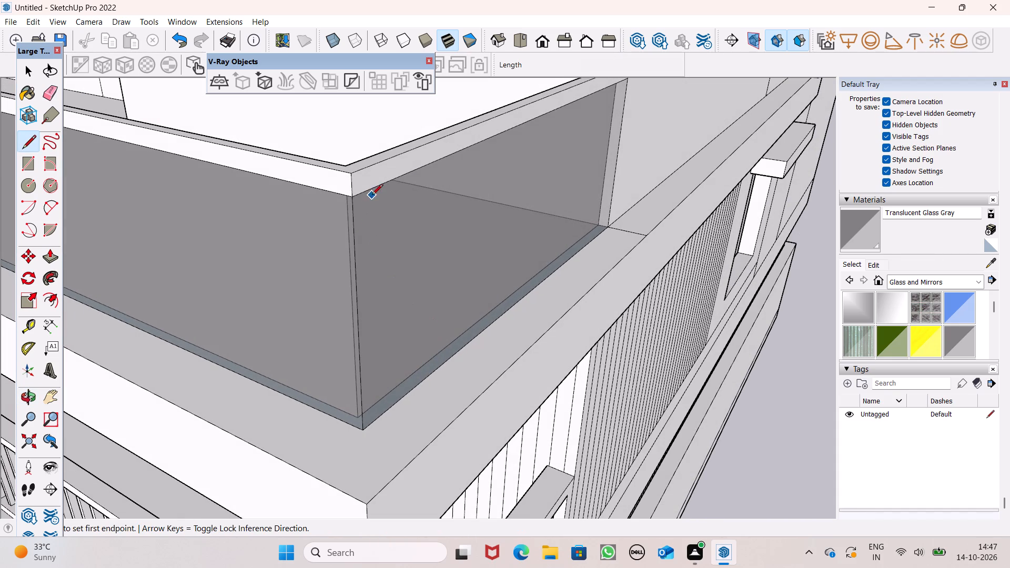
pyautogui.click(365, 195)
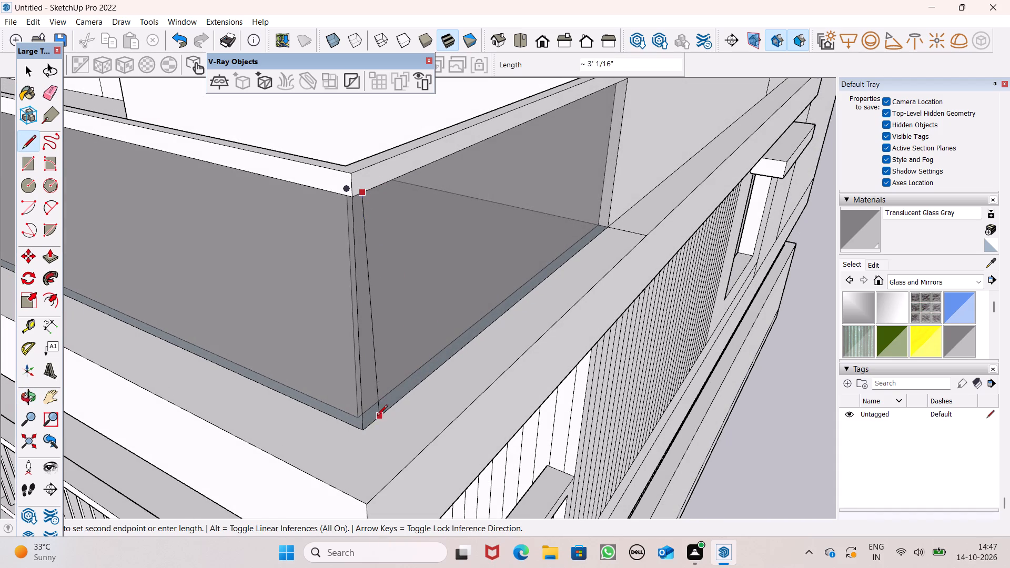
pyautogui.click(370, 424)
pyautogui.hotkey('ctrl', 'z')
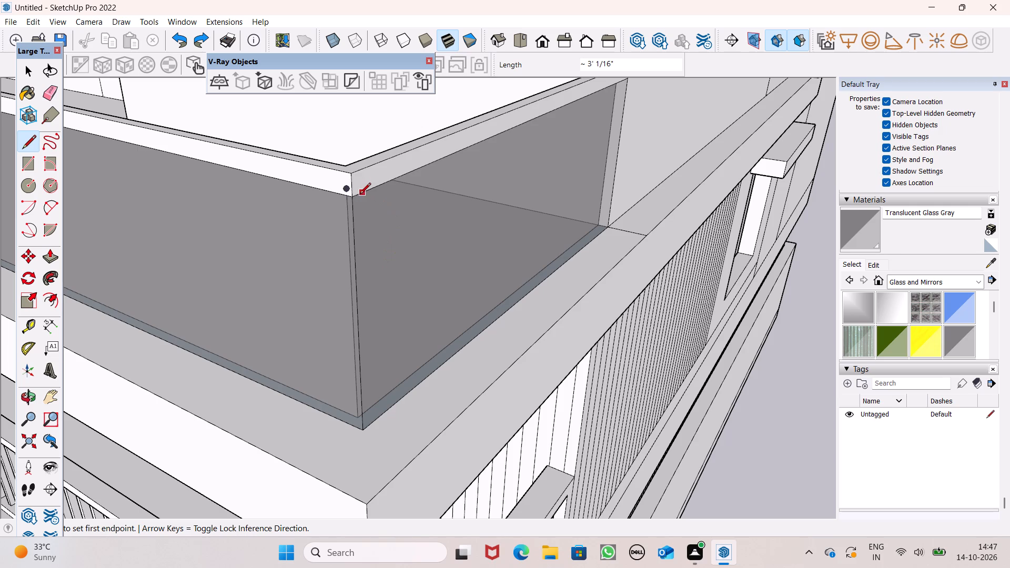
# Draw a vertical line about 3' long down the lower parapet's side face, just beside the outer corner.
pyautogui.moveTo(360, 195); pyautogui.dragTo(362, 225)
pyautogui.click(375, 429)
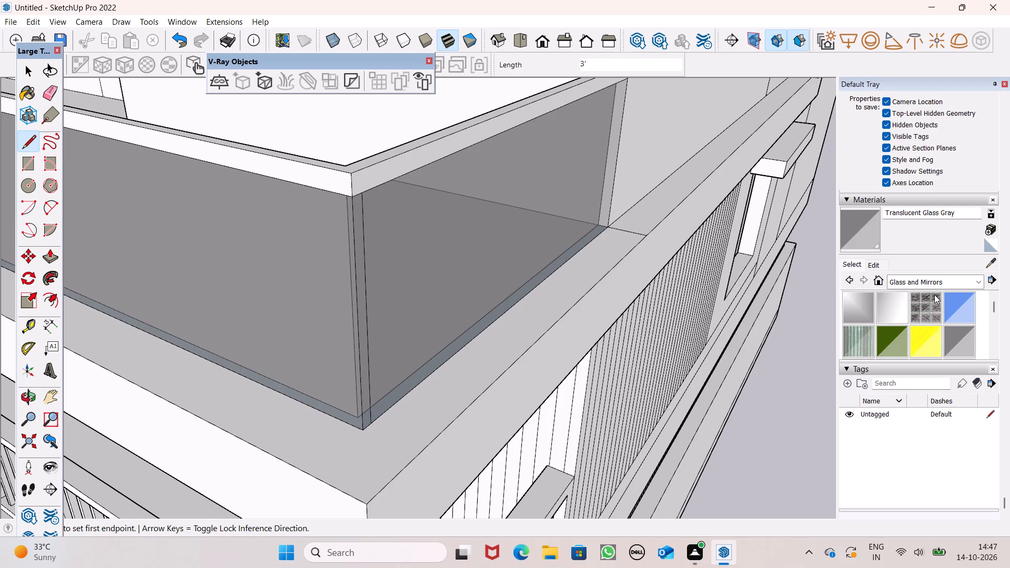
# Paint the narrow strip on the side face at the lower parapet's outer corner with Color A08 from the Colors collection.
pyautogui.click(966, 282)
pyautogui.click(941, 324)
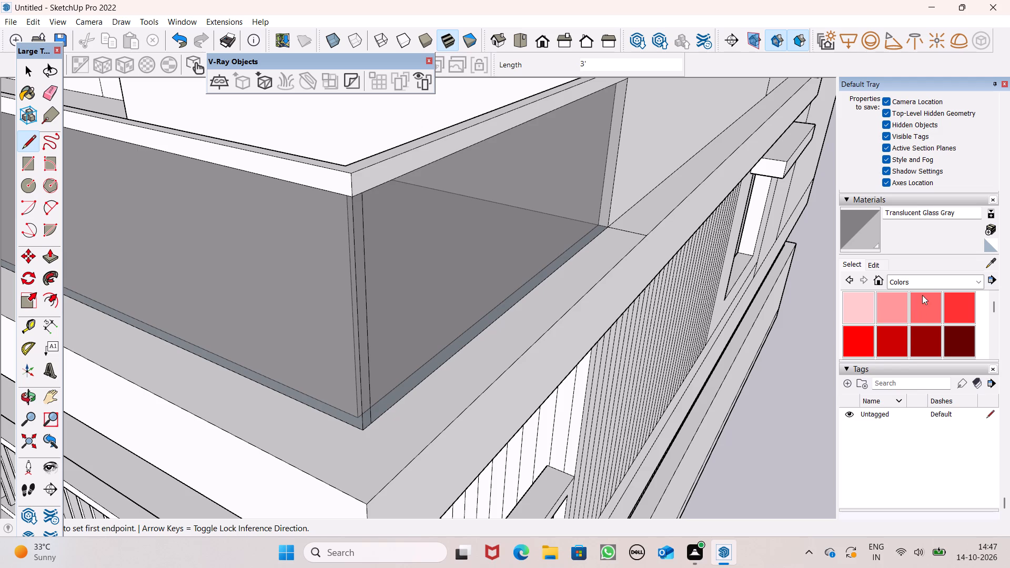
pyautogui.click(961, 342)
pyautogui.click(955, 338)
pyautogui.scroll(7, 278, 246)
pyautogui.click(388, 274)
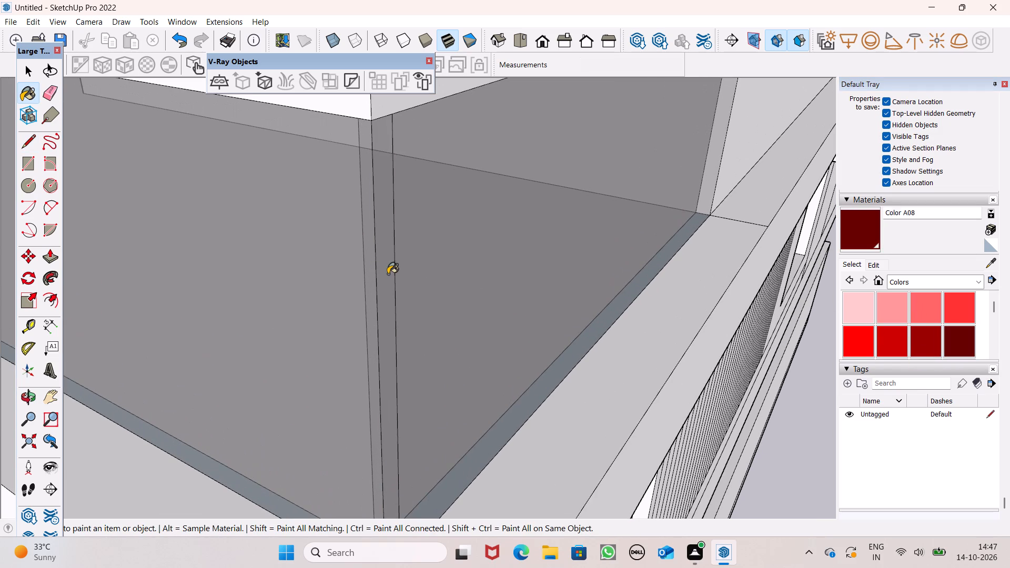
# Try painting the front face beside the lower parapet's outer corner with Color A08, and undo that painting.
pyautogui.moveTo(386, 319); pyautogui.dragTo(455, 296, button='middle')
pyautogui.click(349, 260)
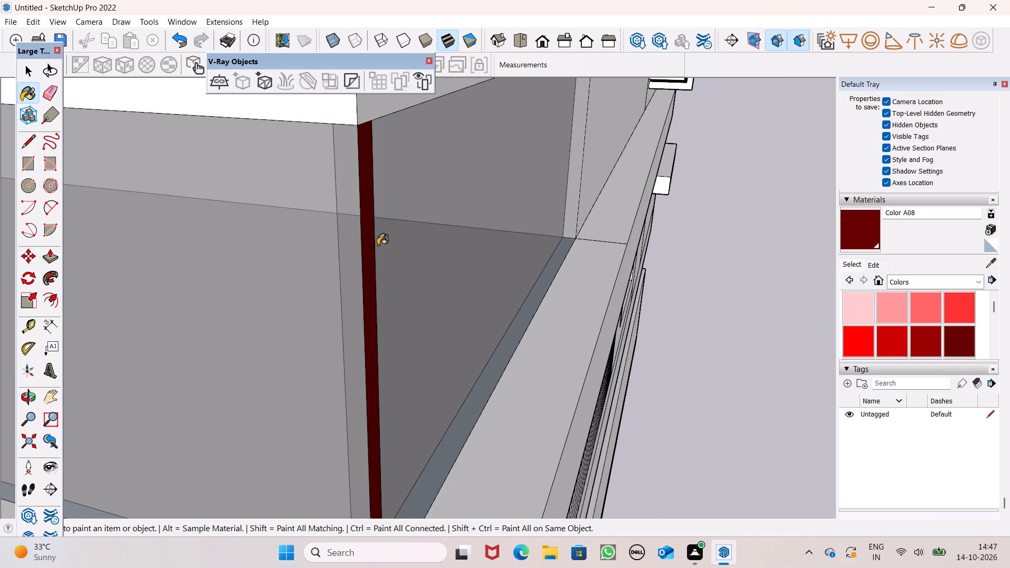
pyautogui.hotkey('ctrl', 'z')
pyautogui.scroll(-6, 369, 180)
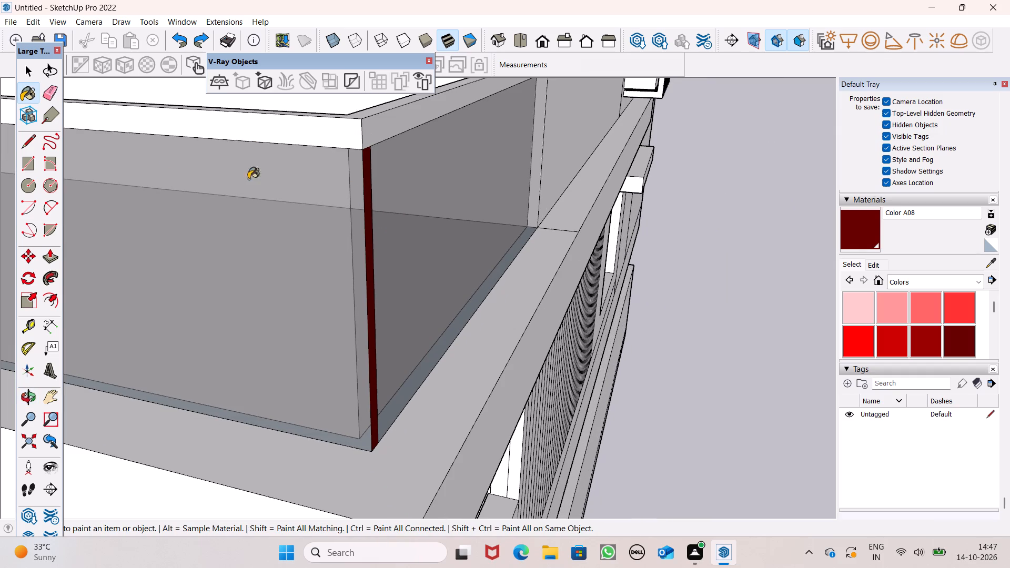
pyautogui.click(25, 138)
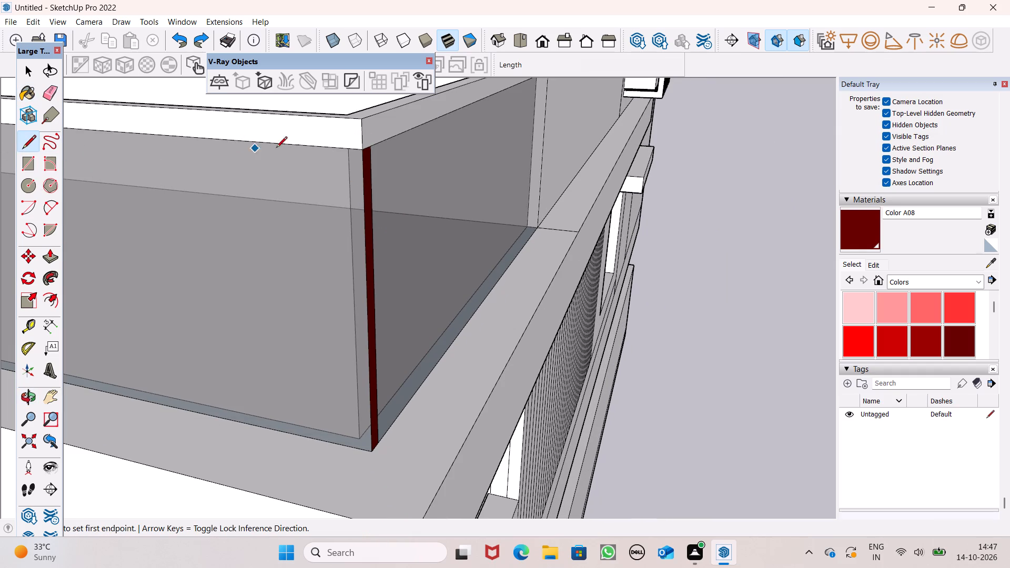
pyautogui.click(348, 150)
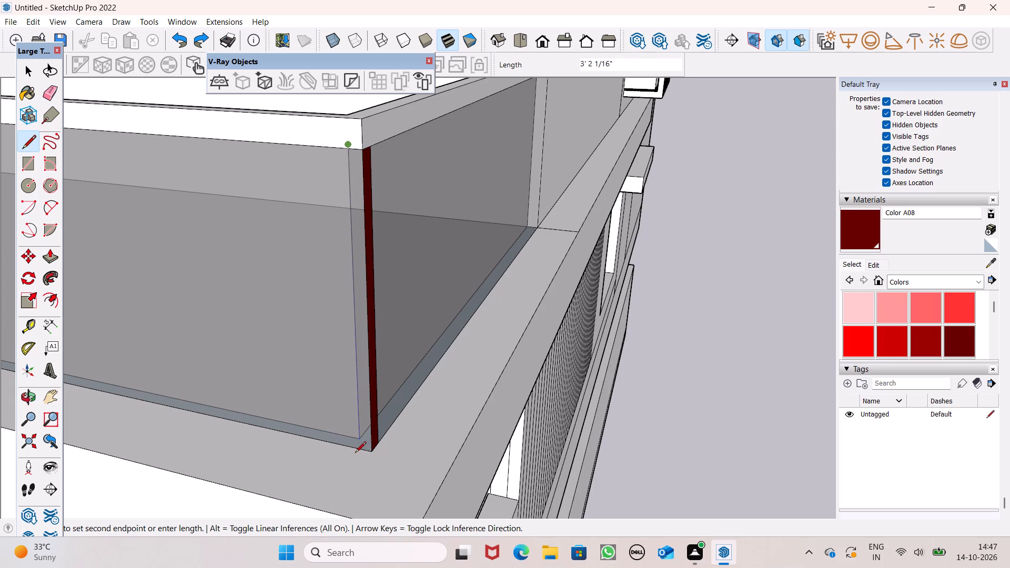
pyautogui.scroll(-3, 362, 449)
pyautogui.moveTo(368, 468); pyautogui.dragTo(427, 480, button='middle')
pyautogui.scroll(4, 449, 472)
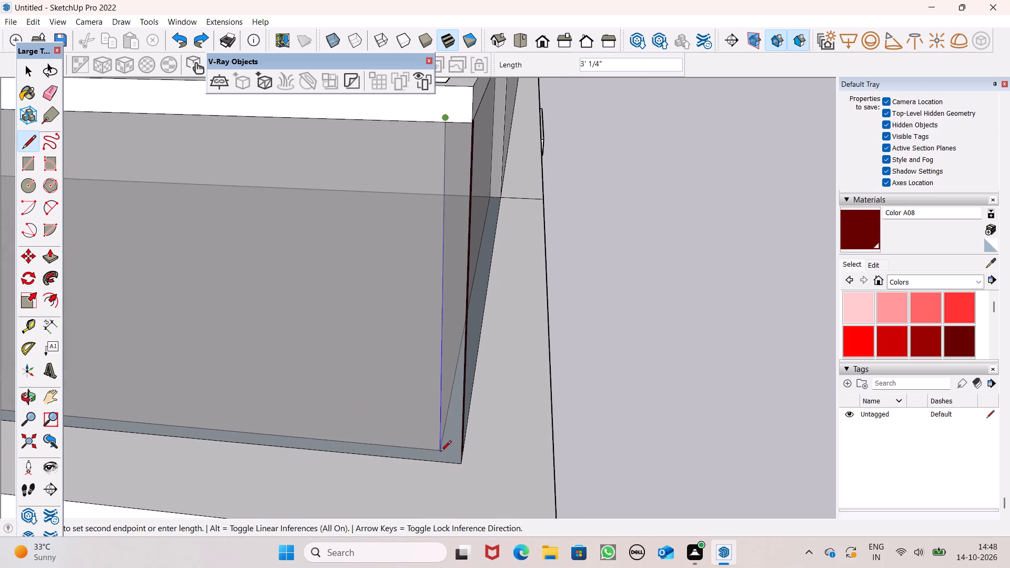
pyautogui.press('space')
# Draw a vertical line about 3' long on the lower parapet's front face, just beside the outer corner.
pyautogui.click(25, 144)
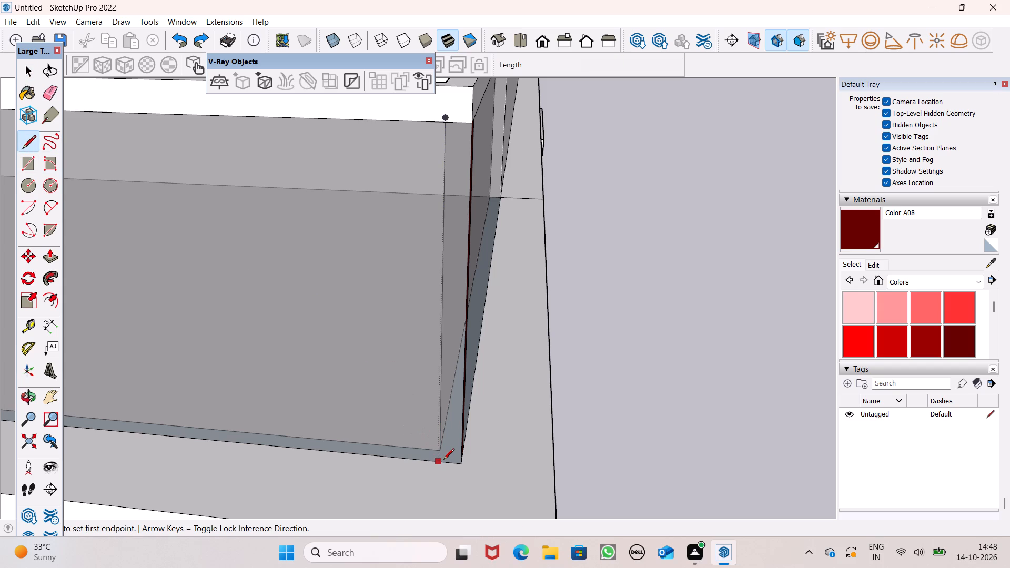
pyautogui.moveTo(437, 463); pyautogui.dragTo(450, 404)
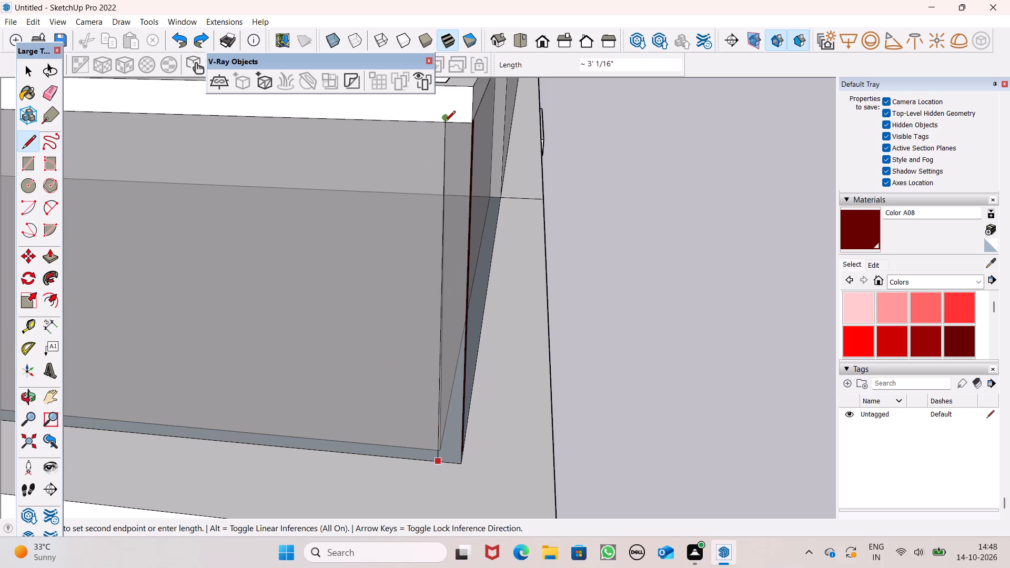
pyautogui.click(438, 125)
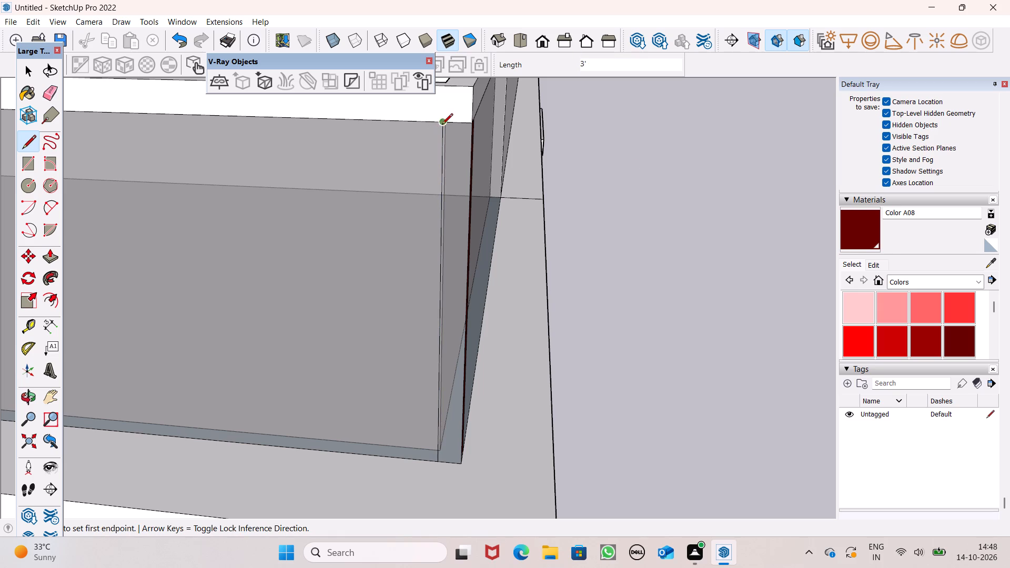
# Paint the narrow front strip at the lower parapet's outer corner with Color A08.
pyautogui.click(866, 232)
pyautogui.click(456, 269)
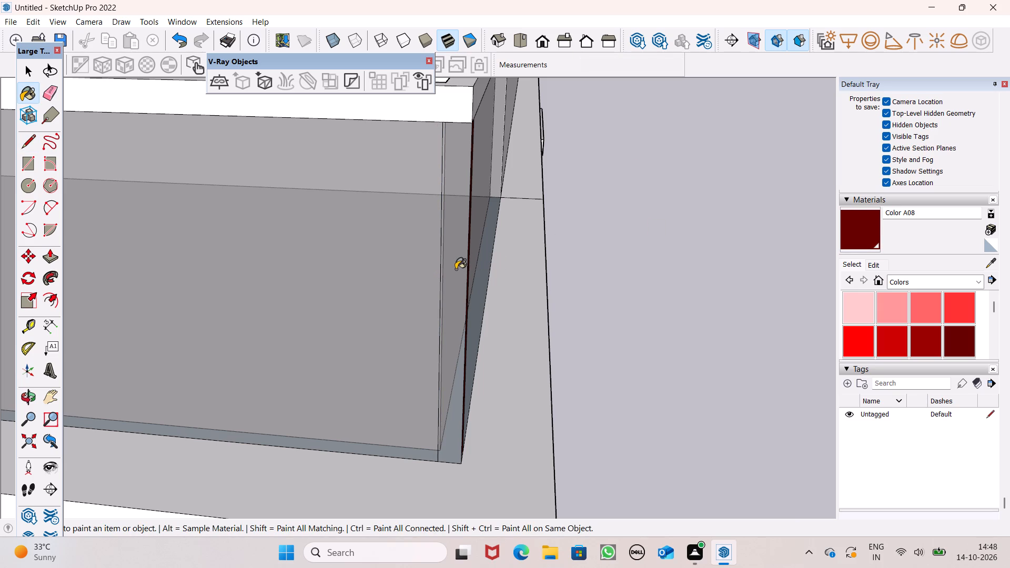
pyautogui.moveTo(547, 371); pyautogui.dragTo(453, 390, button='middle')
pyautogui.scroll(-3, 627, 306)
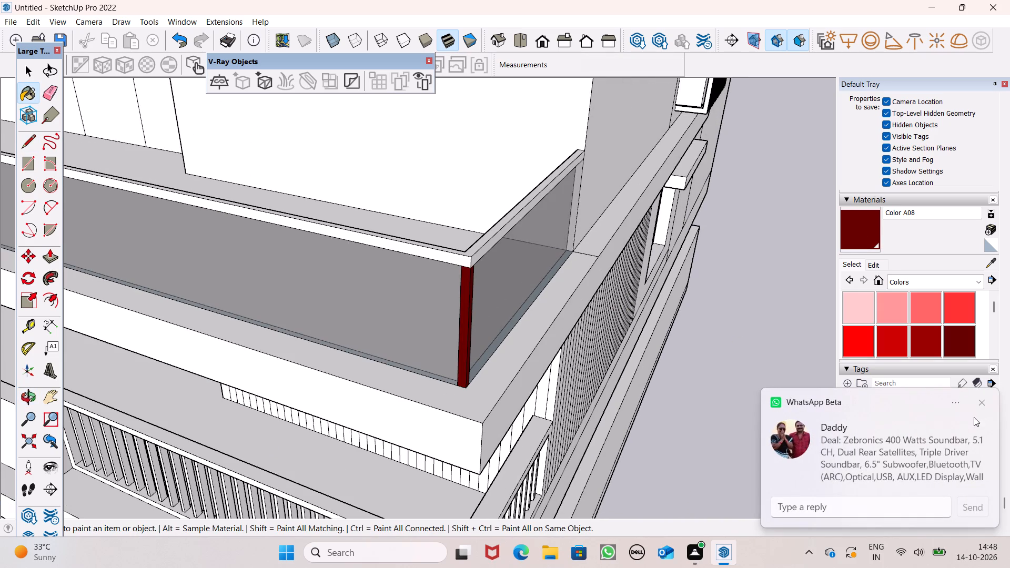
# Dismiss the chat notification and examine the whole building's facades and balconies from several sides.
pyautogui.click(987, 399)
pyautogui.scroll(-2, 774, 368)
pyautogui.scroll(-1, 722, 350)
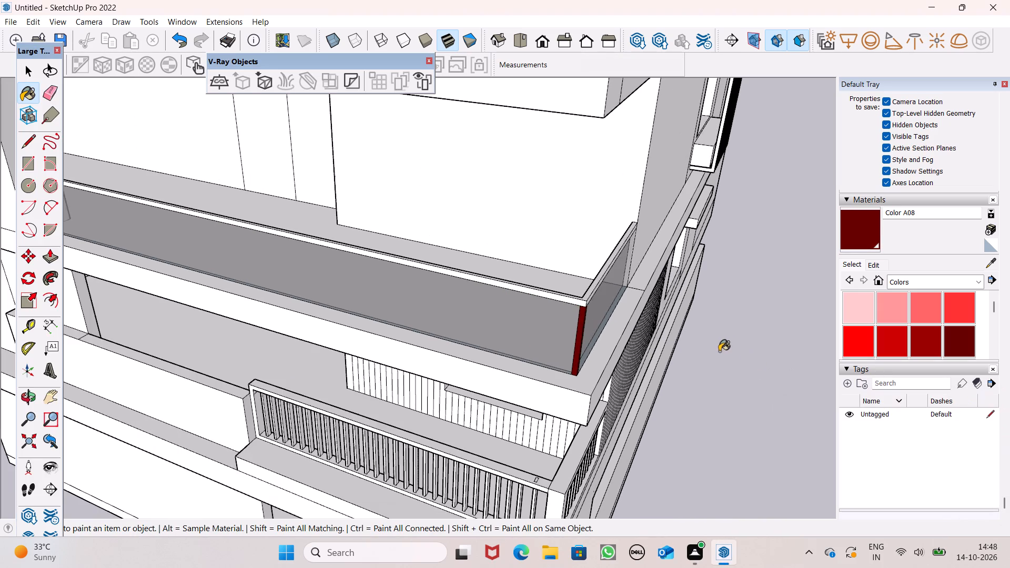
pyautogui.scroll(-2, 684, 369)
pyautogui.moveTo(665, 386); pyautogui.dragTo(455, 360, button='middle')
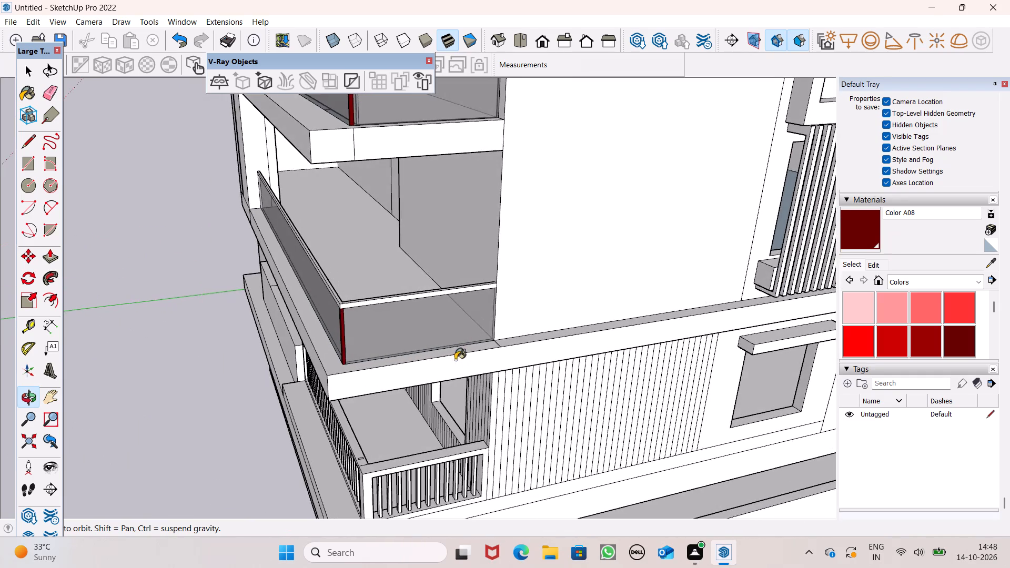
pyautogui.moveTo(455, 360); pyautogui.dragTo(456, 360, button='middle')
pyautogui.scroll(1, 408, 337)
pyautogui.scroll(-7, 385, 340)
pyautogui.moveTo(198, 425); pyautogui.dragTo(398, 389, button='middle')
pyautogui.press('space')
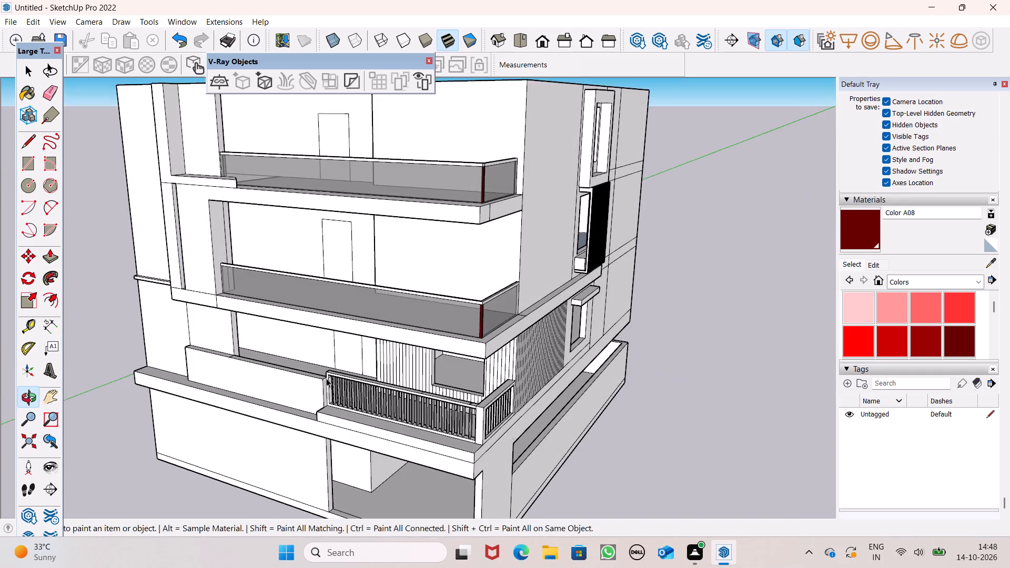
pyautogui.scroll(-4, 157, 415)
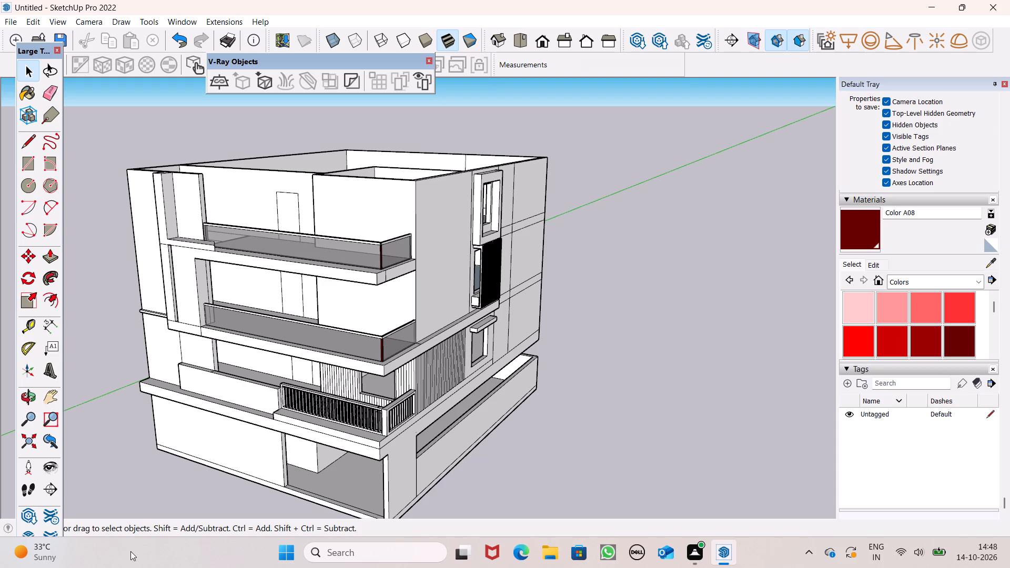
pyautogui.scroll(-3, 139, 563)
pyautogui.scroll(-2, 0, 309)
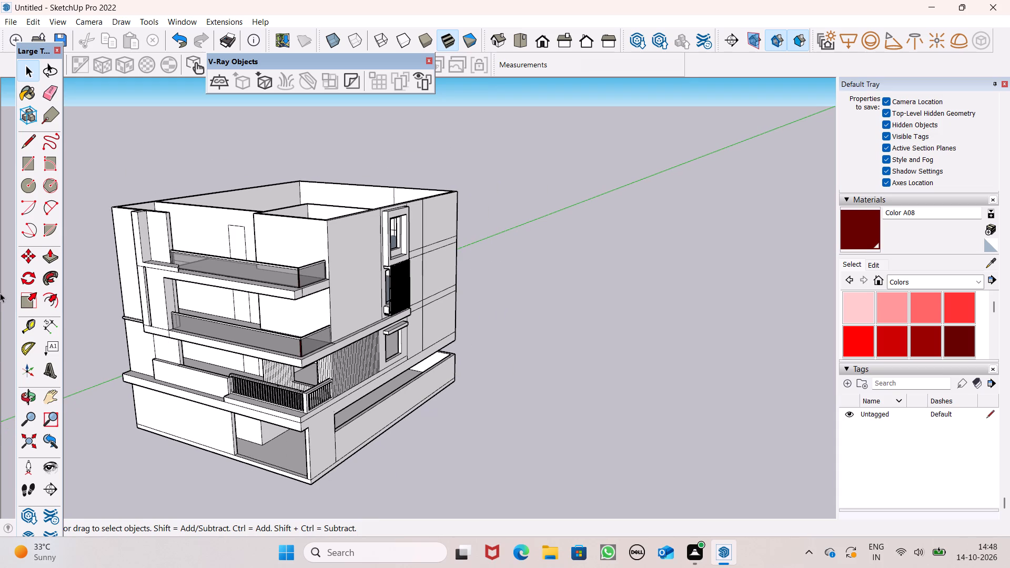
pyautogui.scroll(-1, 21, 369)
pyautogui.scroll(-4, 133, 280)
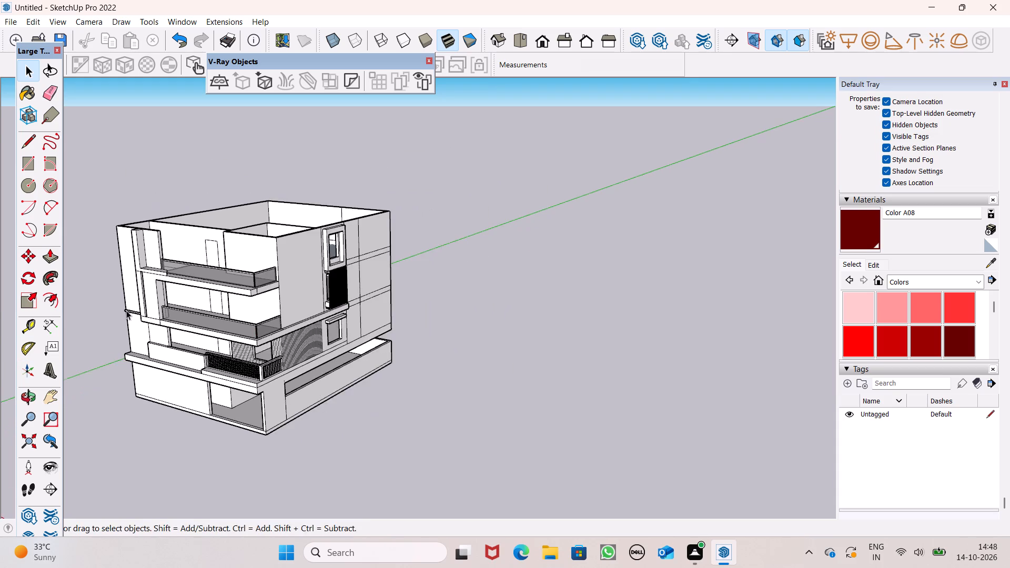
pyautogui.moveTo(131, 316); pyautogui.dragTo(290, 322, button='middle')
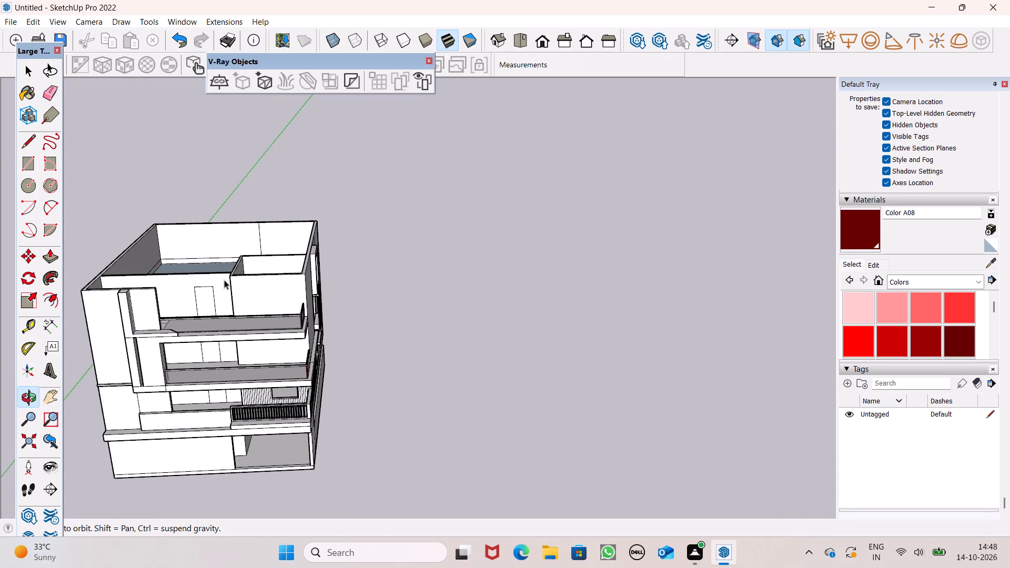
pyautogui.scroll(-3, 224, 282)
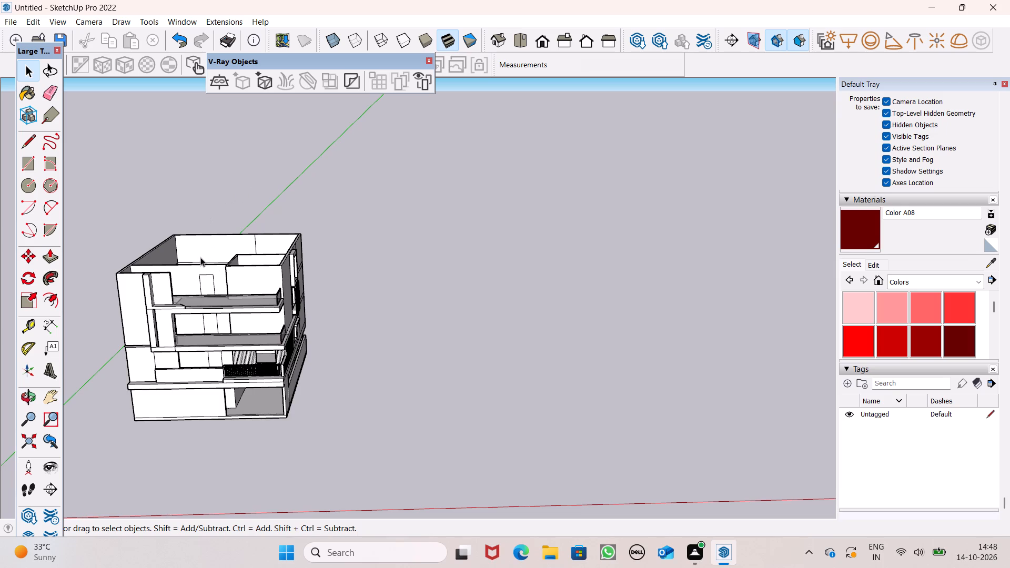
pyautogui.scroll(2, 193, 257)
pyautogui.scroll(-3, 206, 247)
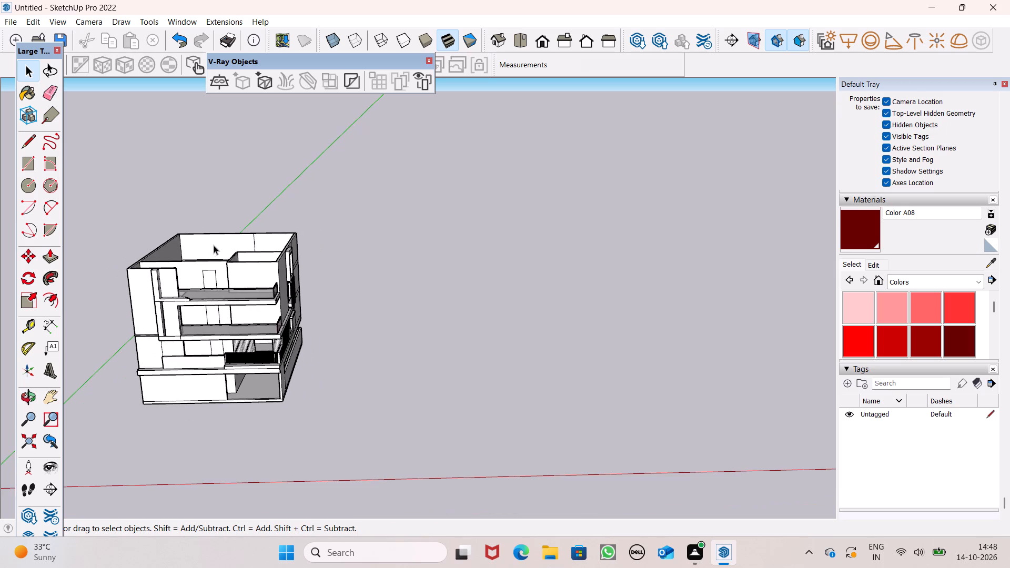
pyautogui.scroll(-3, 234, 207)
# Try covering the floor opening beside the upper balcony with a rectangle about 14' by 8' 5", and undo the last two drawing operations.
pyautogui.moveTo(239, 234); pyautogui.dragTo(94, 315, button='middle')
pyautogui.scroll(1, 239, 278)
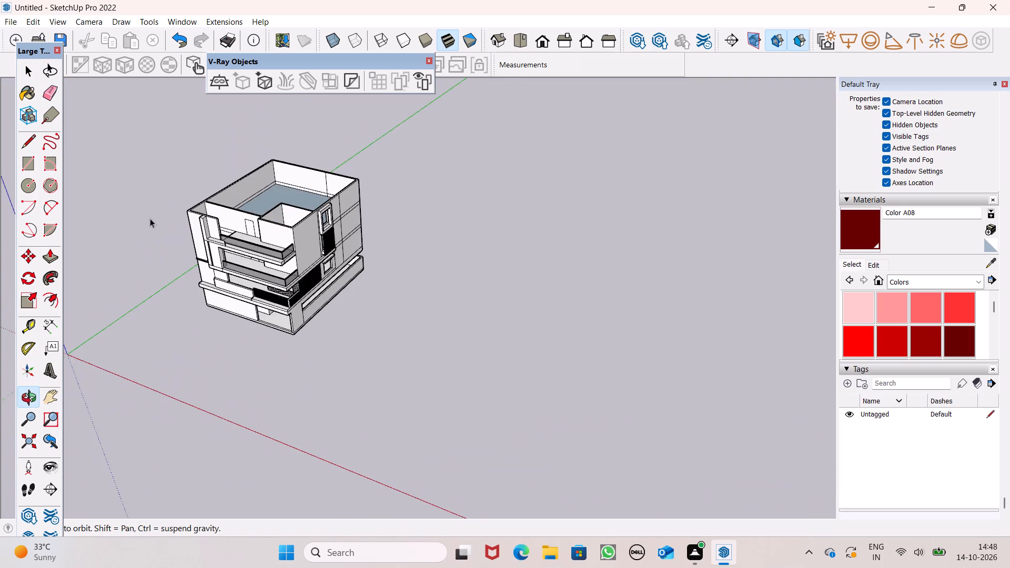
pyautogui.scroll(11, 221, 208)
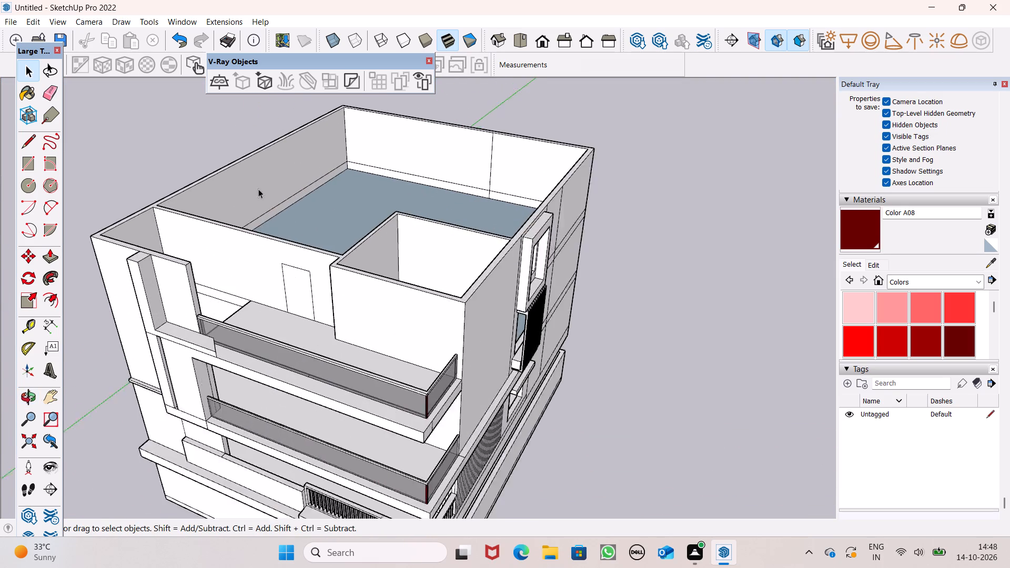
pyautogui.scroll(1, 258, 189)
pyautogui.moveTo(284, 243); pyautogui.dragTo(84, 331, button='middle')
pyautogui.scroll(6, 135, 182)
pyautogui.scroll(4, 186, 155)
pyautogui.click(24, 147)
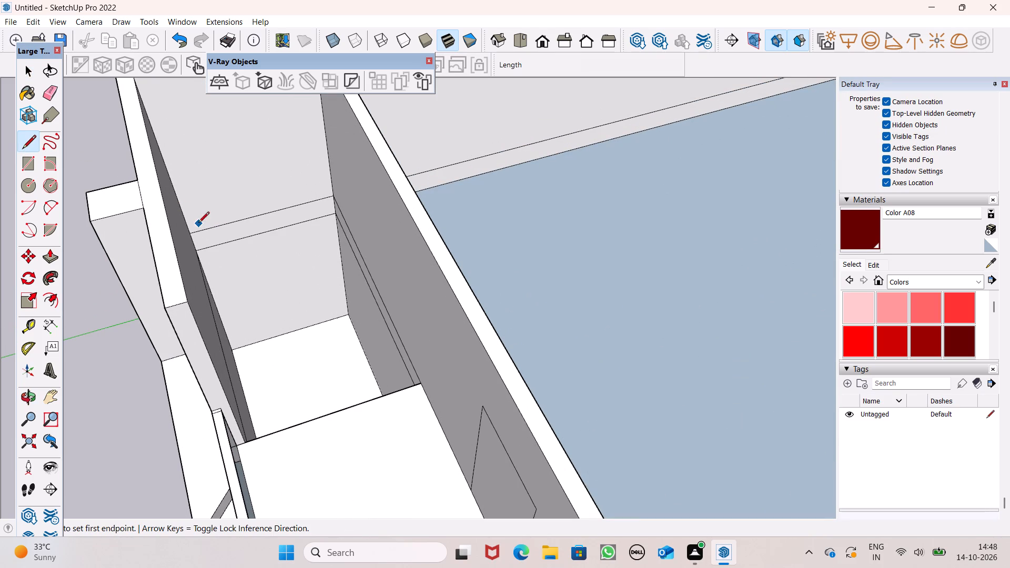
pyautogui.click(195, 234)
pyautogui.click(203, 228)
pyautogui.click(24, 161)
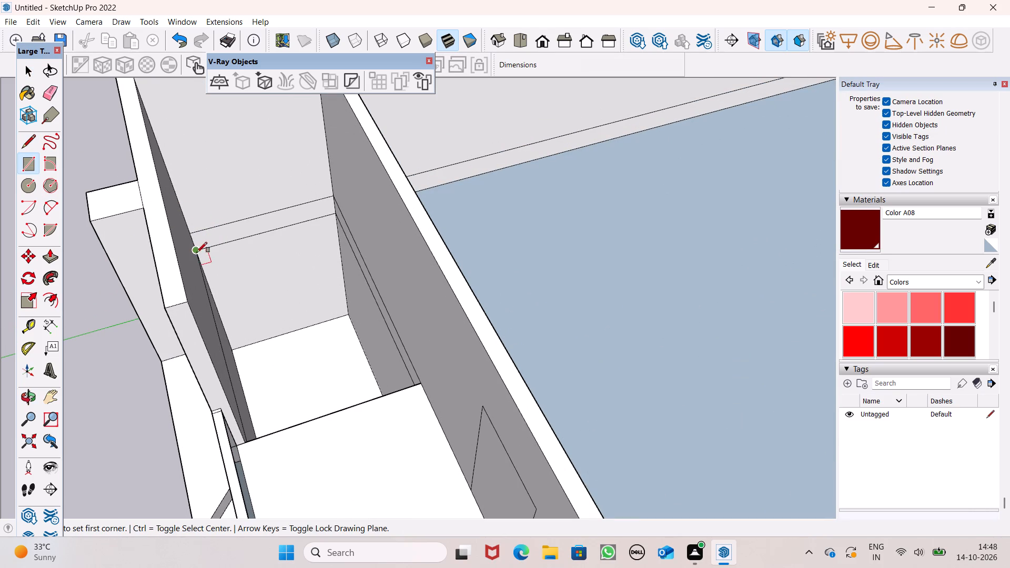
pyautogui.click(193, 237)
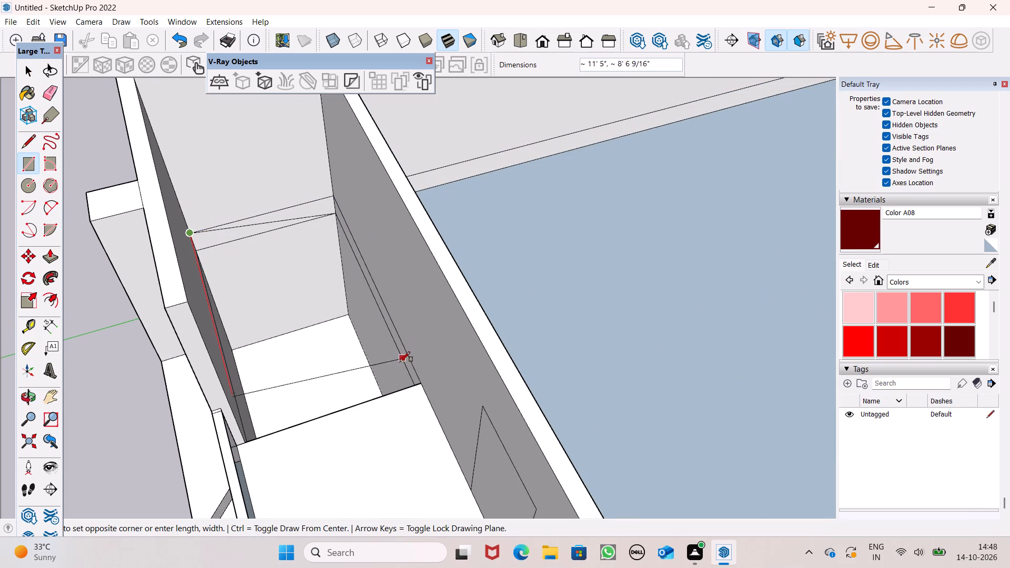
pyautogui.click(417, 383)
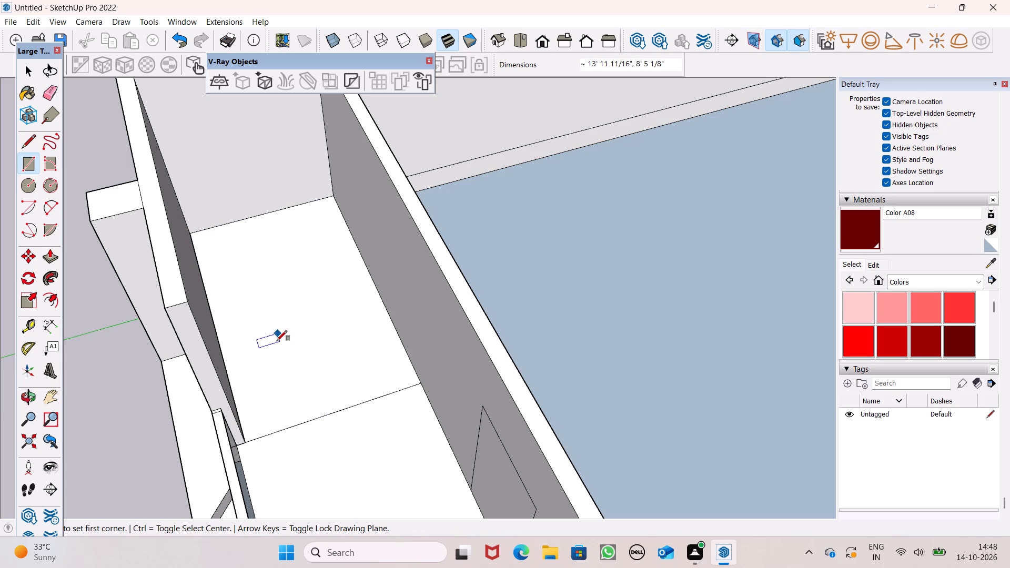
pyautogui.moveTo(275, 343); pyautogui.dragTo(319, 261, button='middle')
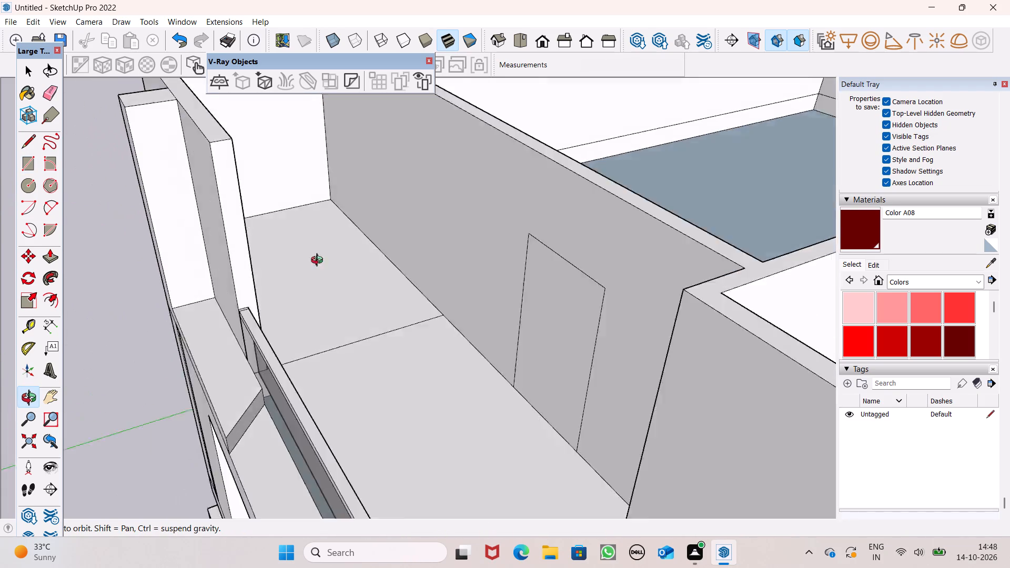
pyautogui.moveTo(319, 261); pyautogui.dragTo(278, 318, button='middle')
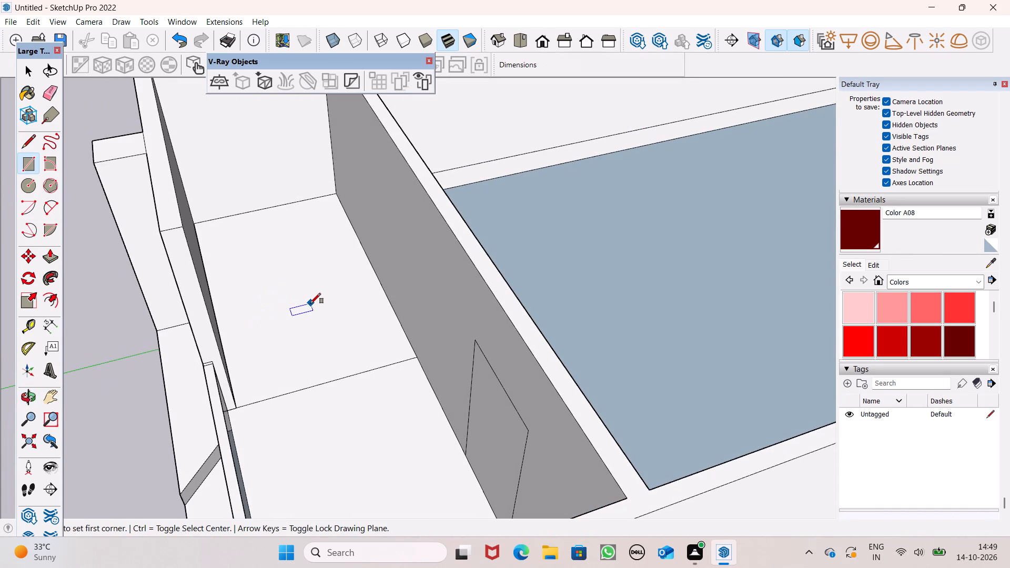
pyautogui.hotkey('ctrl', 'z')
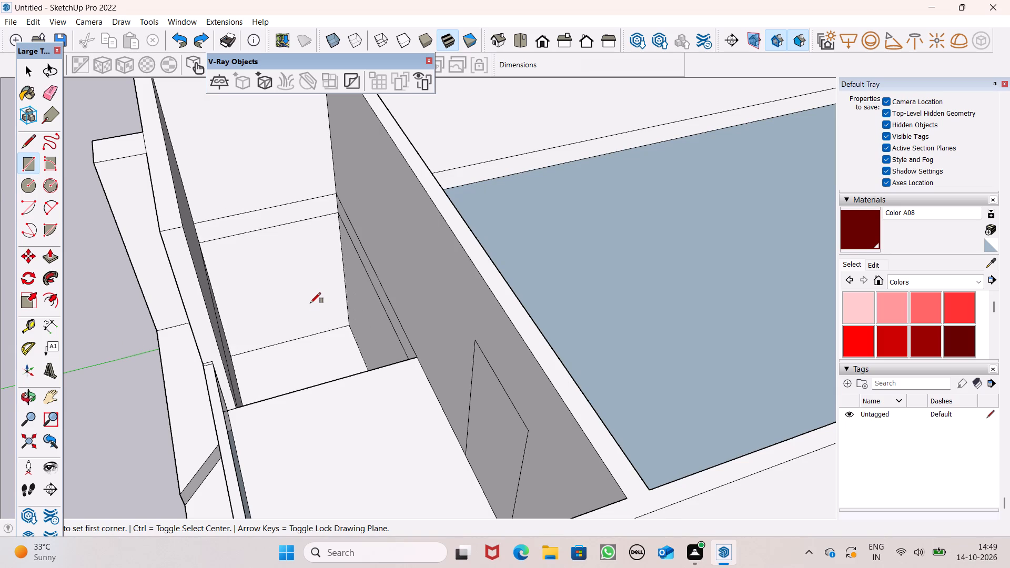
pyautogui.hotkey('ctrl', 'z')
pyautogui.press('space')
# Draw a rectangle about 14' by 8' 5" over the opening beside the upper balcony, level with the balcony floor.
pyautogui.scroll(-2, 263, 326)
pyautogui.moveTo(271, 344); pyautogui.dragTo(221, 373, button='middle')
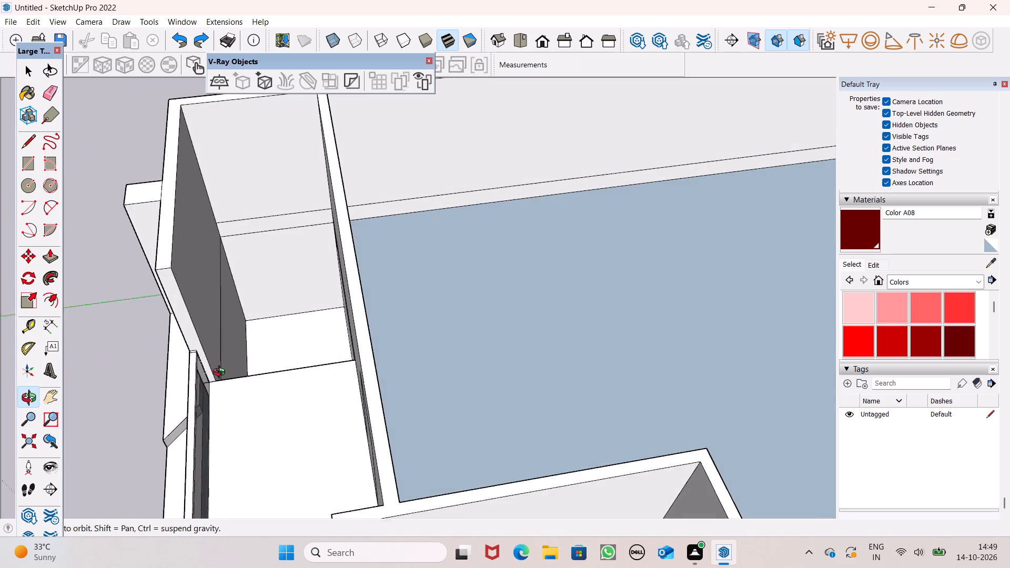
pyautogui.moveTo(221, 373); pyautogui.dragTo(214, 370, button='middle')
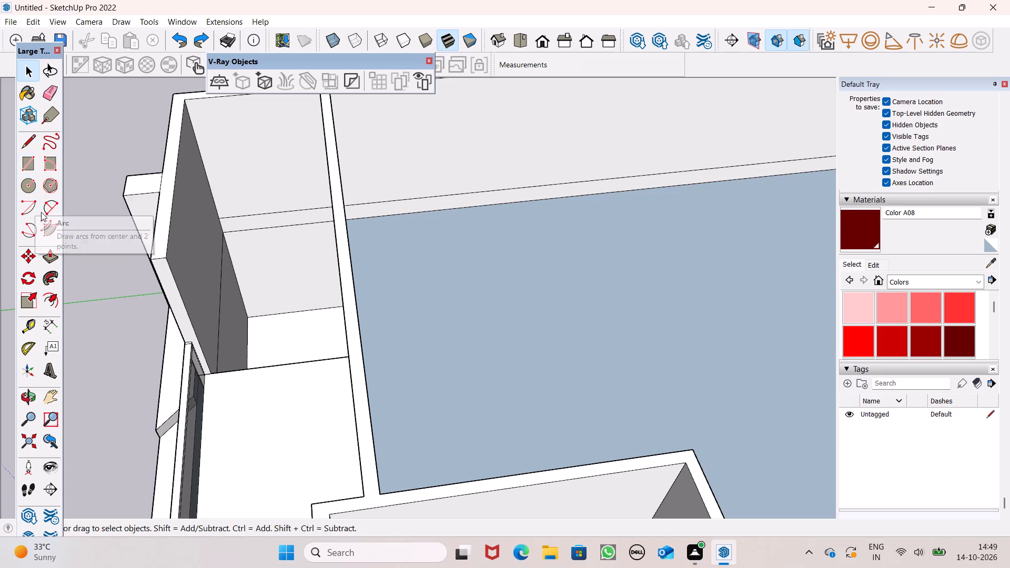
pyautogui.click(26, 158)
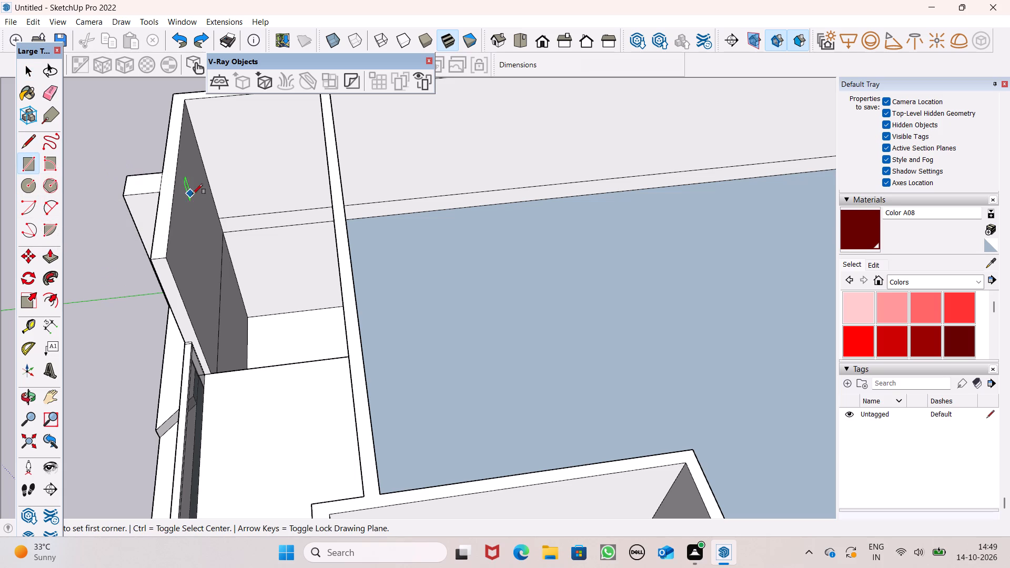
pyautogui.click(220, 220)
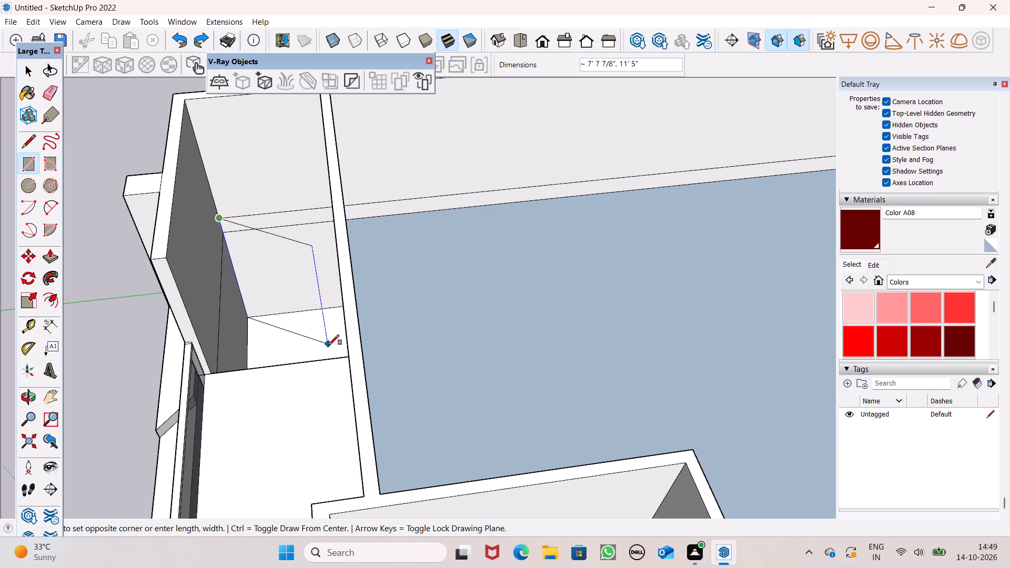
pyautogui.moveTo(318, 360); pyautogui.dragTo(382, 397, button='middle')
pyautogui.click(387, 389)
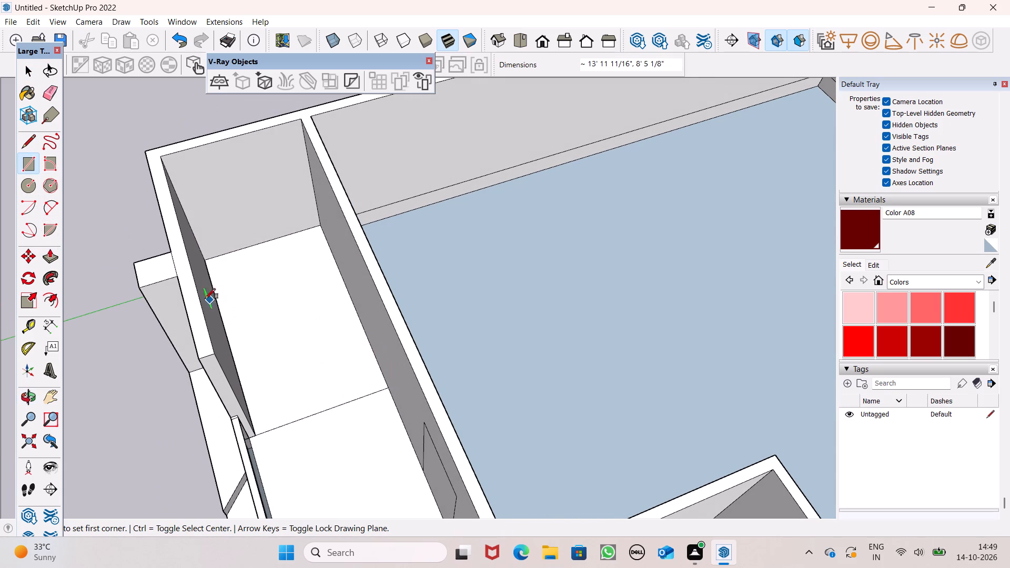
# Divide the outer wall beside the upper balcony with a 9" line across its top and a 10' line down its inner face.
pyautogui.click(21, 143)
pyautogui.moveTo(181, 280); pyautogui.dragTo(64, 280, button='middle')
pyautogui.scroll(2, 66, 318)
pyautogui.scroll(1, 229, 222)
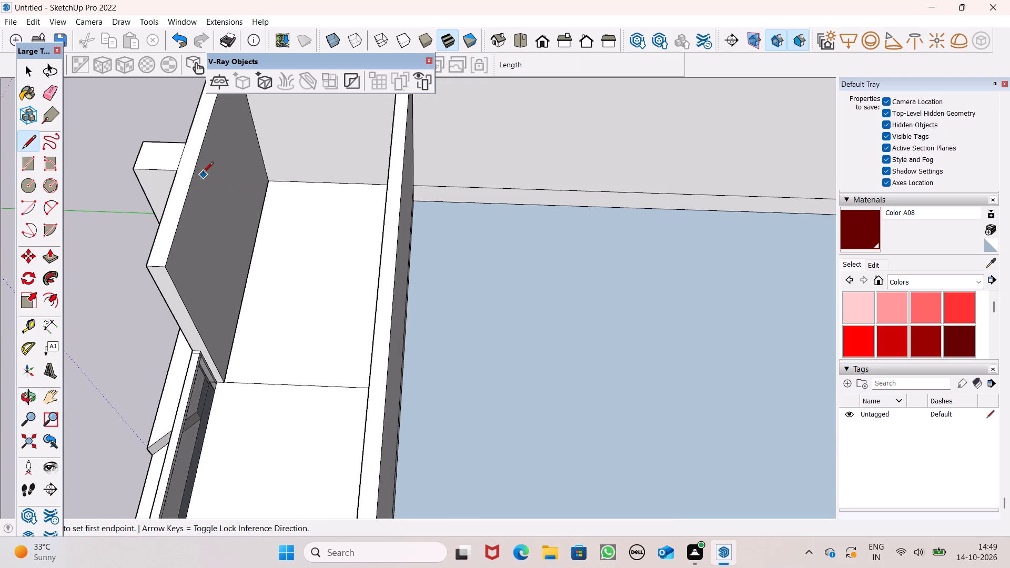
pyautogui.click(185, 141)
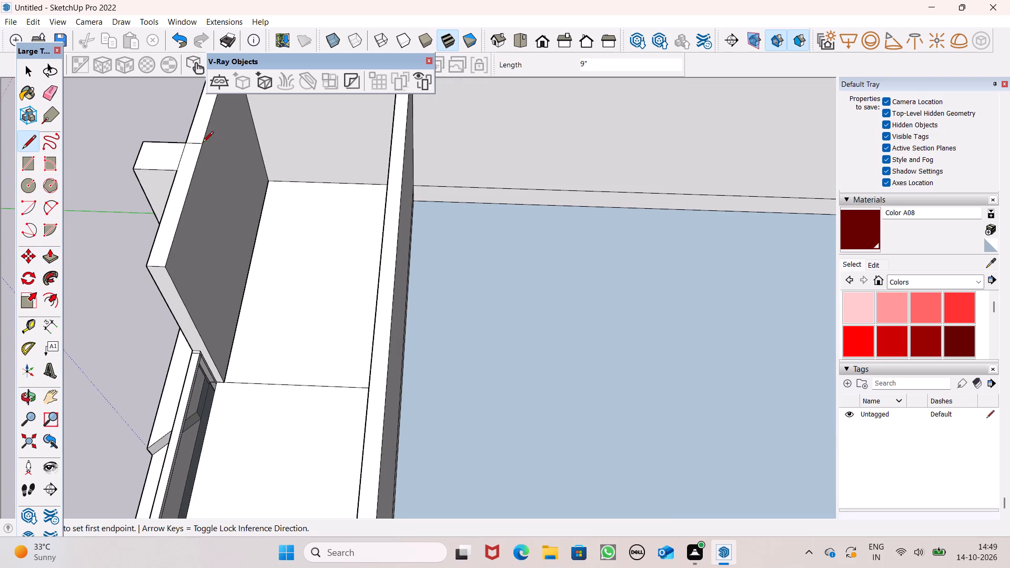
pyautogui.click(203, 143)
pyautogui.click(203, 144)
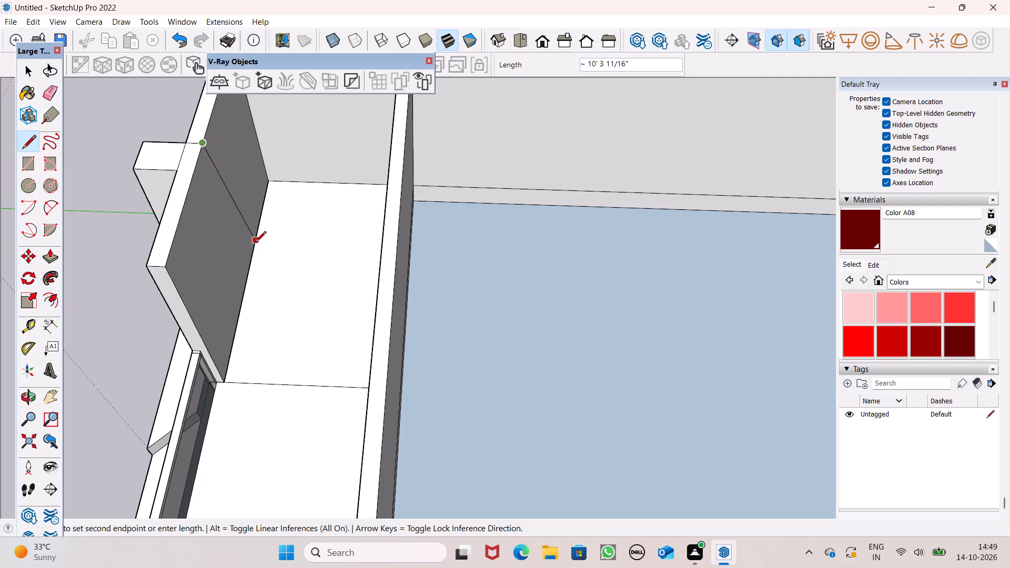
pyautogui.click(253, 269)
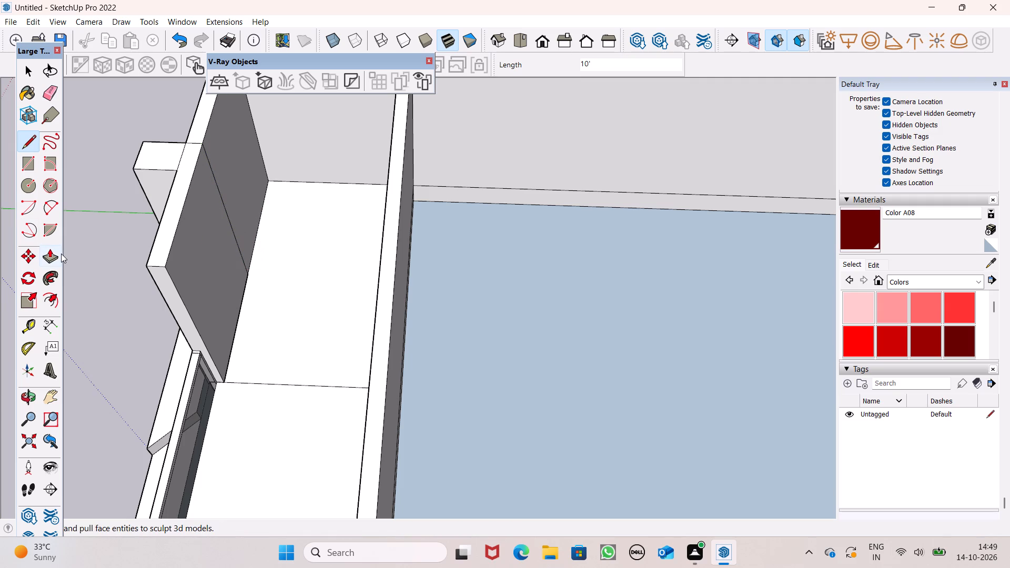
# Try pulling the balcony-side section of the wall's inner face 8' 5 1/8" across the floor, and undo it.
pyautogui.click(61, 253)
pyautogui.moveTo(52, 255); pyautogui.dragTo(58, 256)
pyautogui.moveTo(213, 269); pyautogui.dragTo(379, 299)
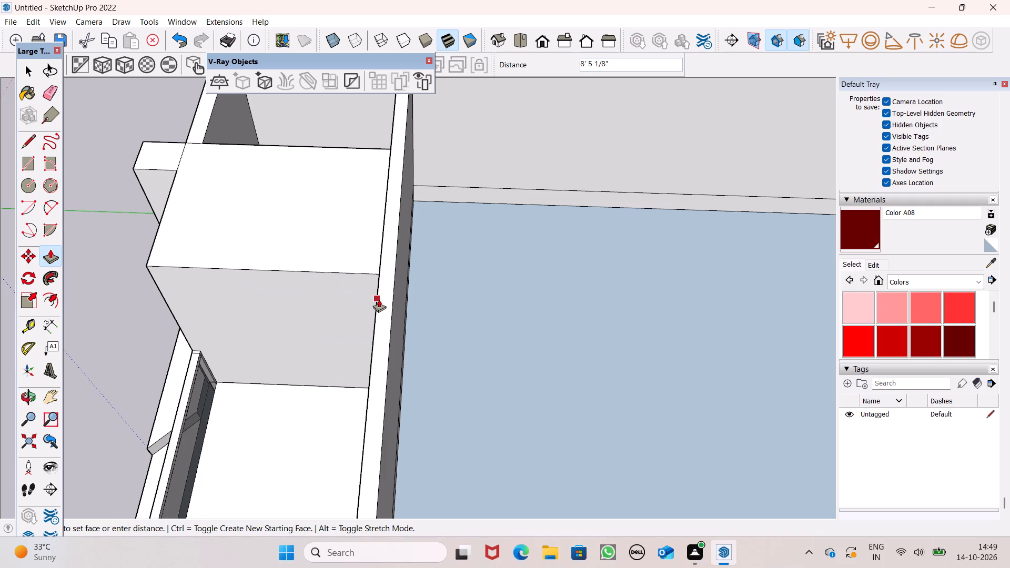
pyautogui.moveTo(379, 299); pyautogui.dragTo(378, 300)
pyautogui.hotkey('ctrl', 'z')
# Examine closely the corner where the outer wall's end meets the new floor rectangle and the balcony floor.
pyautogui.moveTo(267, 249); pyautogui.dragTo(260, 263, button='middle')
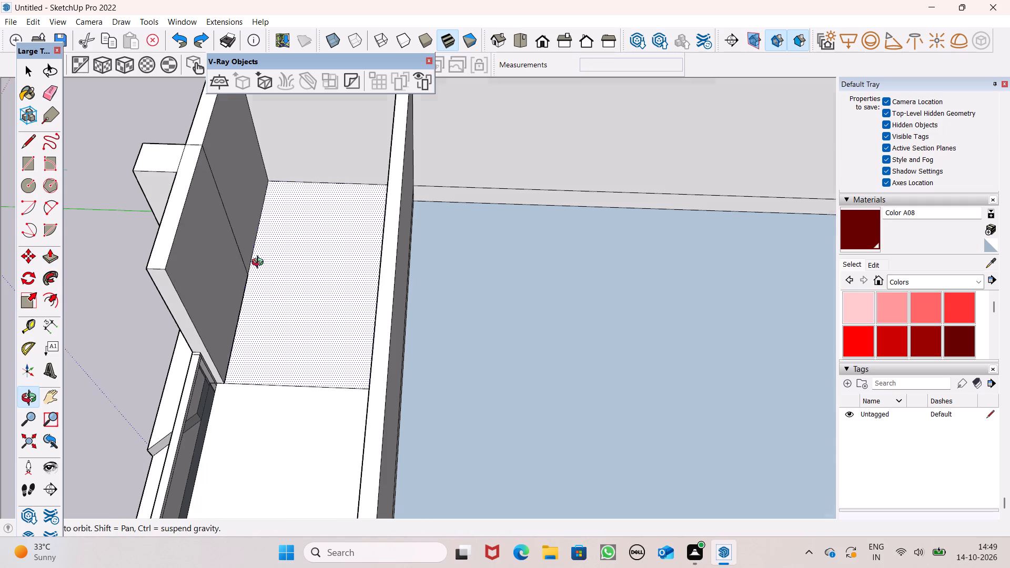
pyautogui.moveTo(260, 263); pyautogui.dragTo(180, 236, button='middle')
pyautogui.scroll(5, 219, 218)
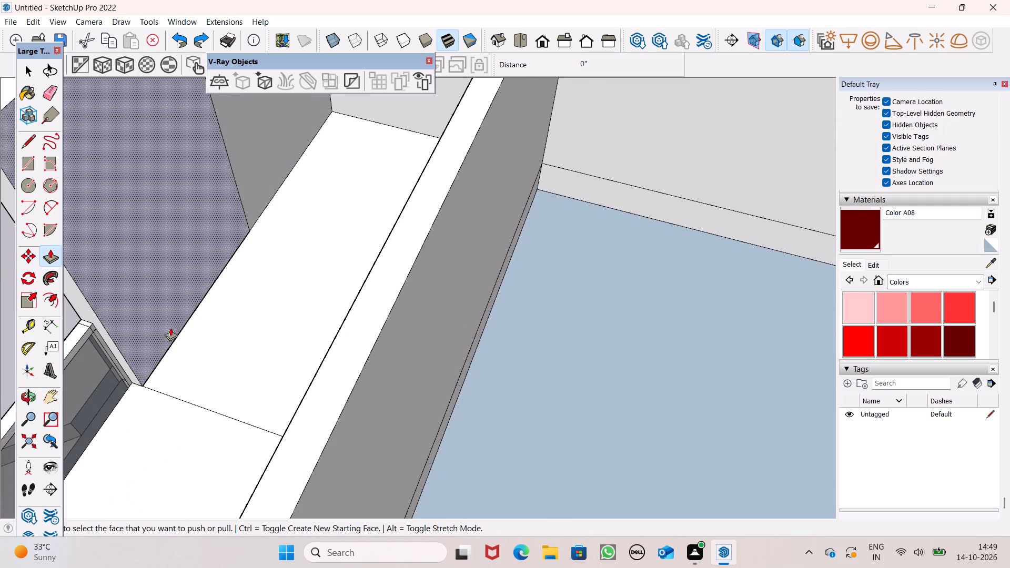
pyautogui.scroll(7, 170, 326)
pyautogui.scroll(1, 129, 373)
pyautogui.scroll(-1, 128, 374)
pyautogui.scroll(10, 128, 374)
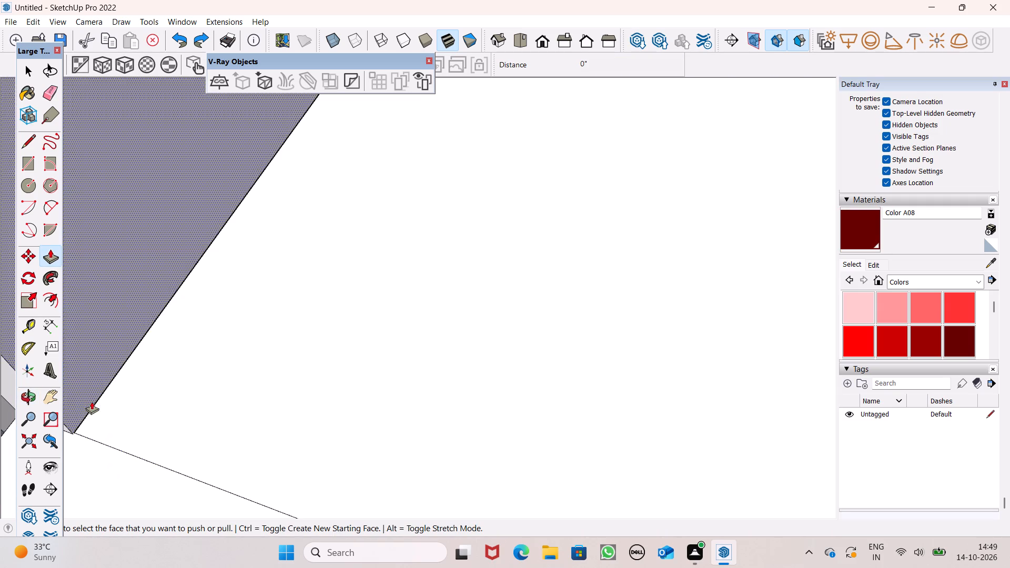
pyautogui.moveTo(132, 414); pyautogui.dragTo(97, 425)
pyautogui.press('space')
pyautogui.scroll(-6, 173, 402)
pyautogui.moveTo(158, 410); pyautogui.dragTo(239, 405, button='middle')
pyautogui.scroll(9, 155, 461)
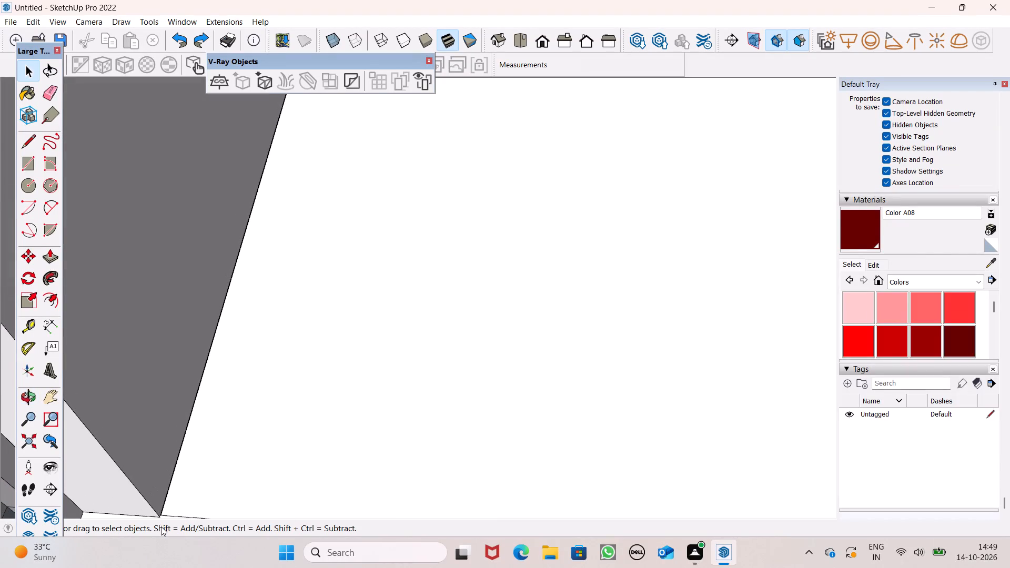
pyautogui.scroll(4, 161, 526)
pyautogui.scroll(-3, 300, 342)
pyautogui.scroll(7, 219, 423)
pyautogui.scroll(1, 174, 491)
pyautogui.scroll(-1, 186, 488)
pyautogui.scroll(3, 189, 486)
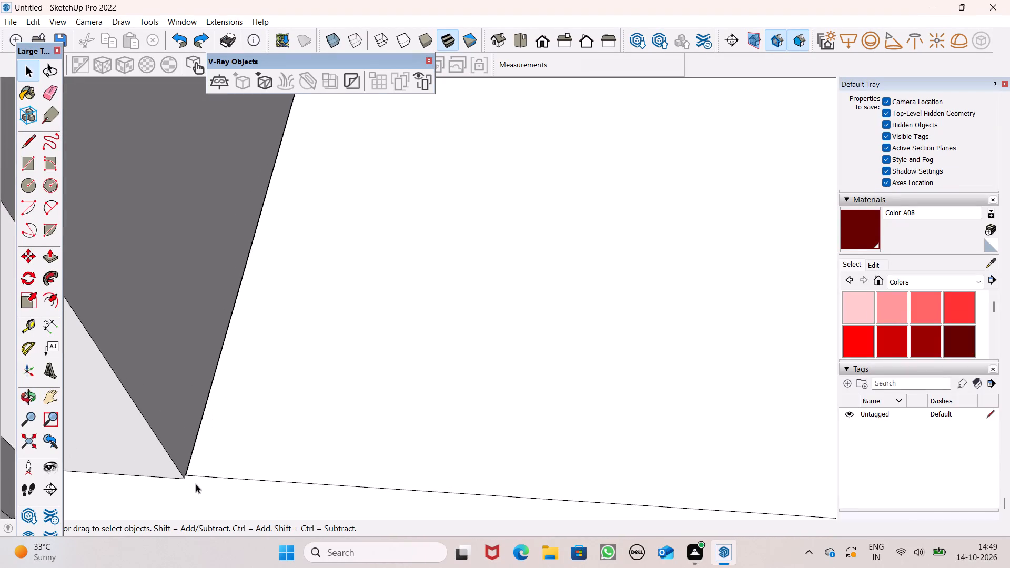
pyautogui.scroll(10, 196, 484)
pyautogui.scroll(15, 186, 474)
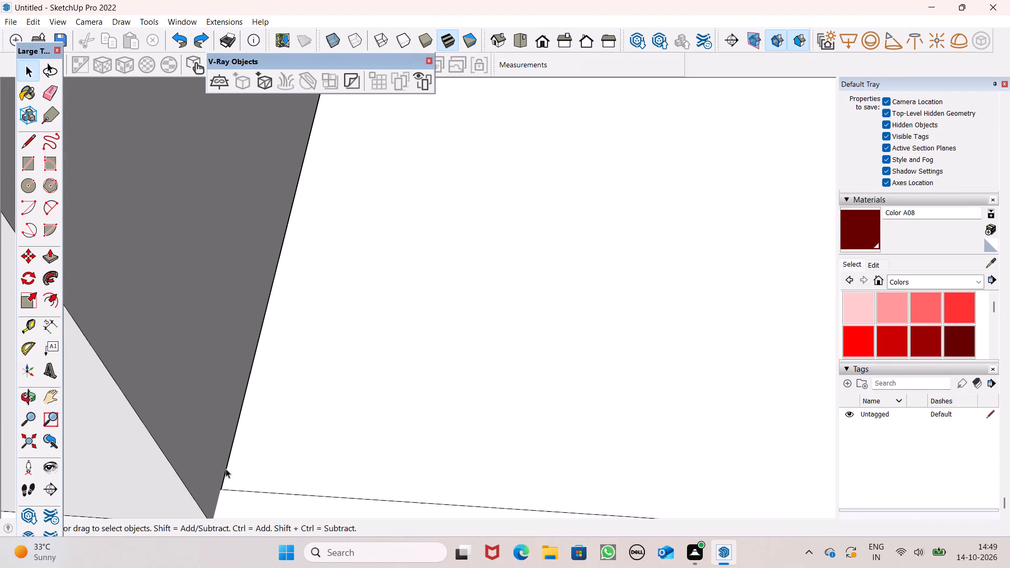
pyautogui.scroll(15, 226, 469)
pyautogui.scroll(-4, 365, 357)
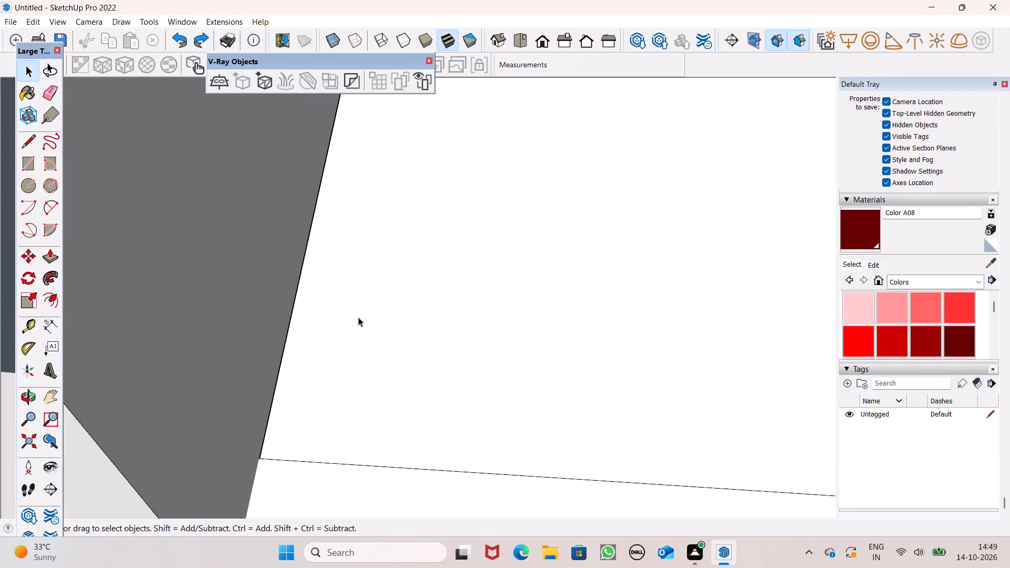
pyautogui.scroll(-8, 358, 317)
pyautogui.scroll(-5, 335, 257)
pyautogui.scroll(-6, 314, 326)
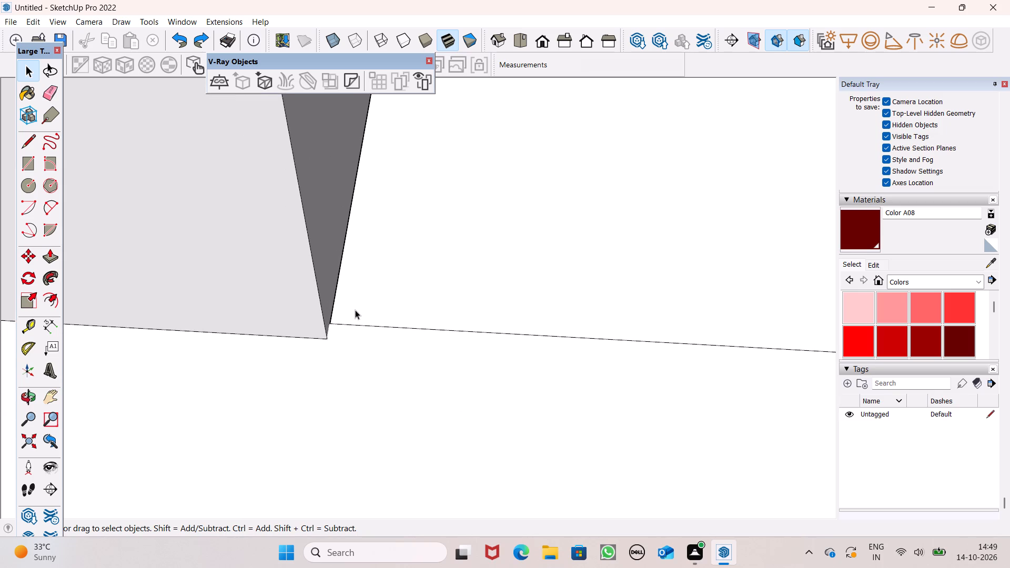
pyautogui.scroll(-10, 355, 310)
pyautogui.scroll(-5, 391, 255)
pyautogui.moveTo(405, 292); pyautogui.dragTo(407, 338, button='middle')
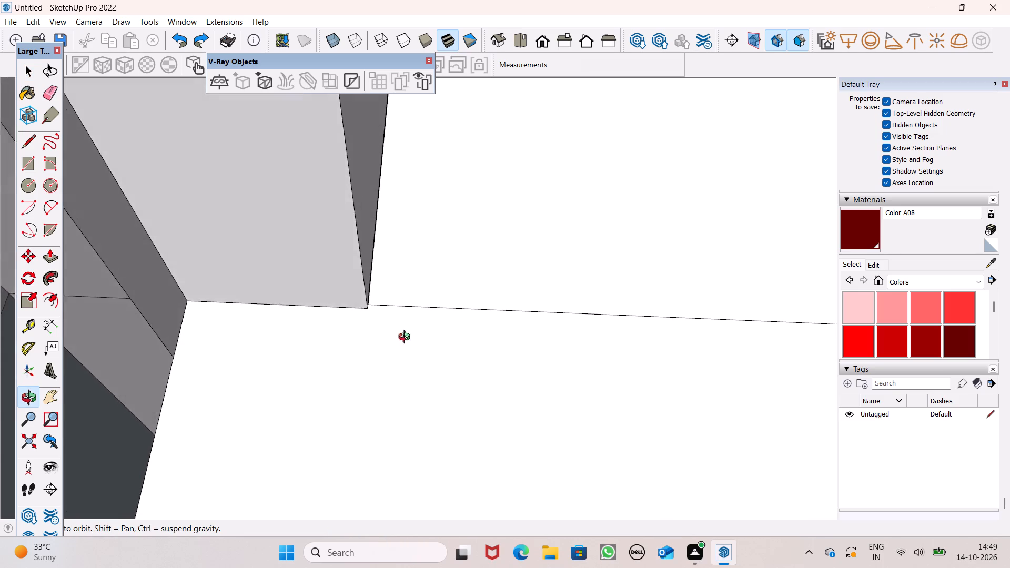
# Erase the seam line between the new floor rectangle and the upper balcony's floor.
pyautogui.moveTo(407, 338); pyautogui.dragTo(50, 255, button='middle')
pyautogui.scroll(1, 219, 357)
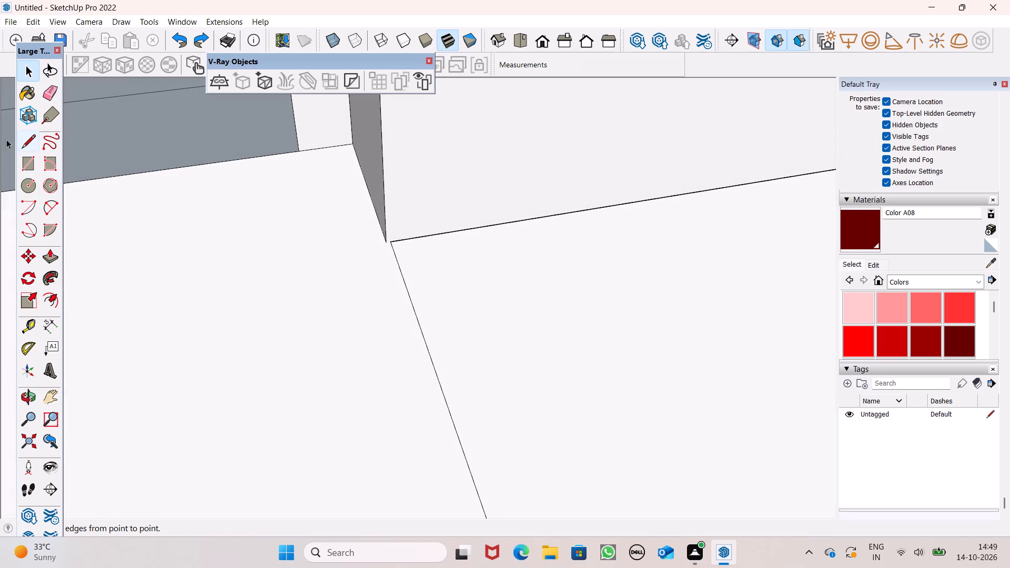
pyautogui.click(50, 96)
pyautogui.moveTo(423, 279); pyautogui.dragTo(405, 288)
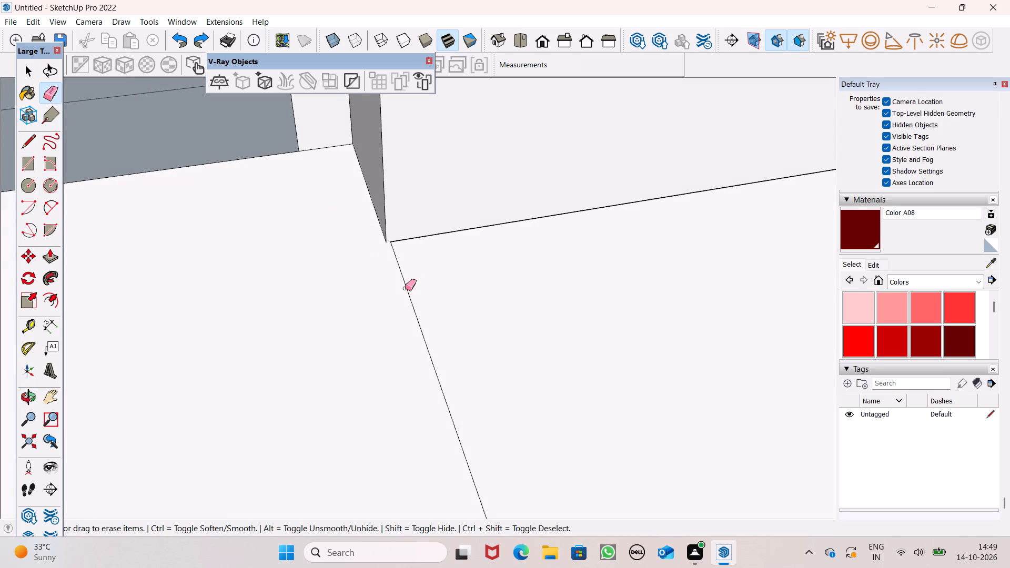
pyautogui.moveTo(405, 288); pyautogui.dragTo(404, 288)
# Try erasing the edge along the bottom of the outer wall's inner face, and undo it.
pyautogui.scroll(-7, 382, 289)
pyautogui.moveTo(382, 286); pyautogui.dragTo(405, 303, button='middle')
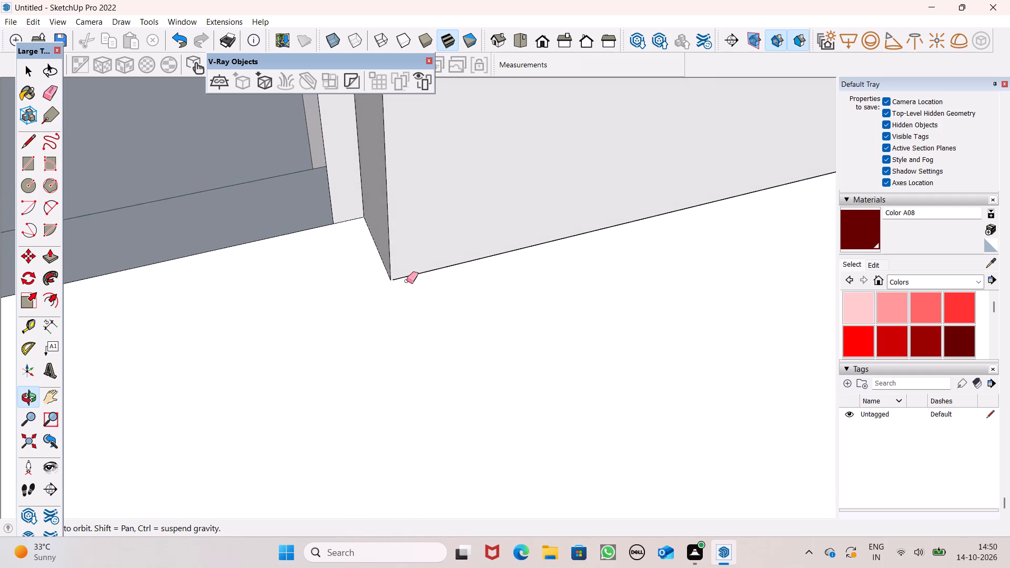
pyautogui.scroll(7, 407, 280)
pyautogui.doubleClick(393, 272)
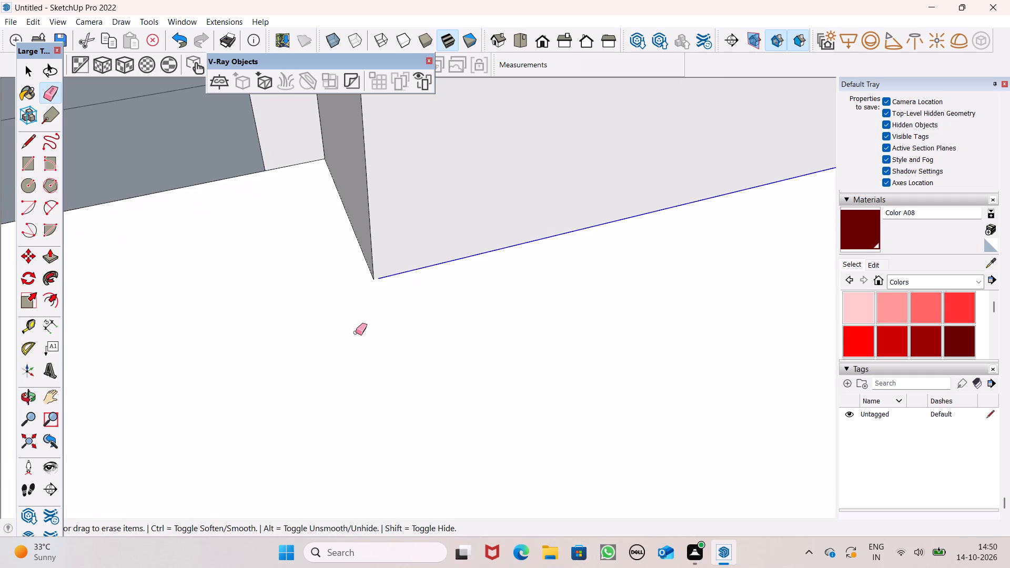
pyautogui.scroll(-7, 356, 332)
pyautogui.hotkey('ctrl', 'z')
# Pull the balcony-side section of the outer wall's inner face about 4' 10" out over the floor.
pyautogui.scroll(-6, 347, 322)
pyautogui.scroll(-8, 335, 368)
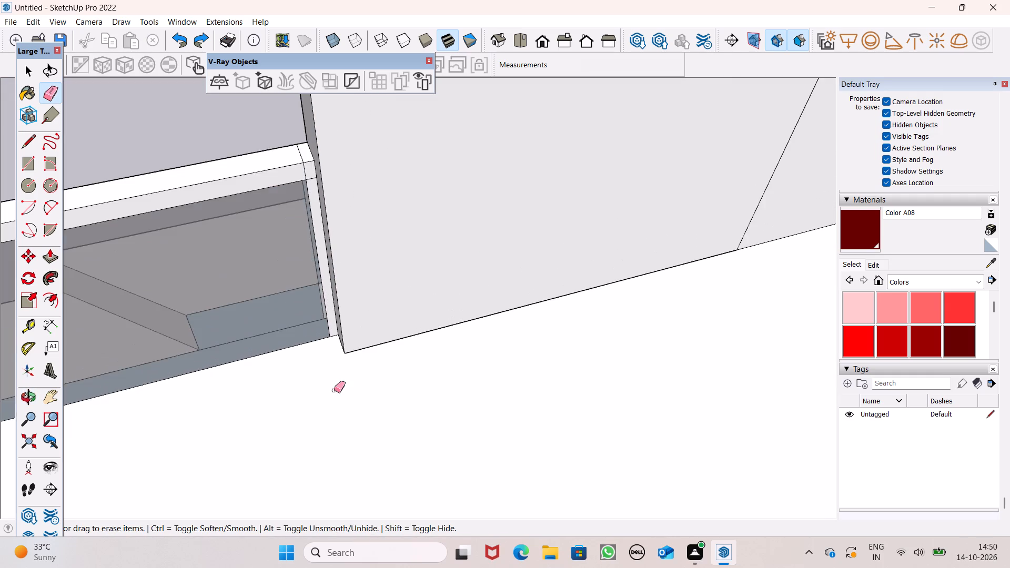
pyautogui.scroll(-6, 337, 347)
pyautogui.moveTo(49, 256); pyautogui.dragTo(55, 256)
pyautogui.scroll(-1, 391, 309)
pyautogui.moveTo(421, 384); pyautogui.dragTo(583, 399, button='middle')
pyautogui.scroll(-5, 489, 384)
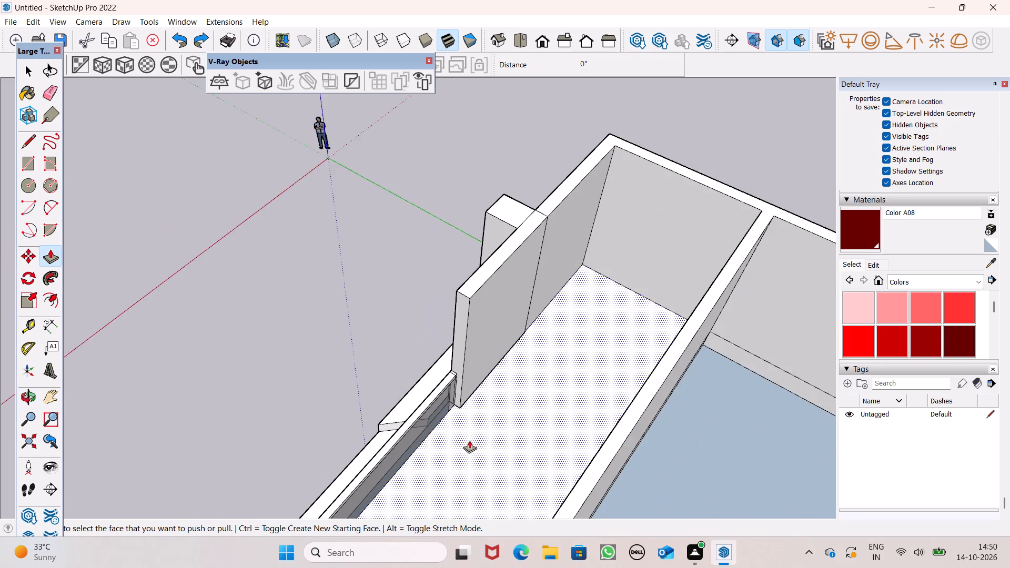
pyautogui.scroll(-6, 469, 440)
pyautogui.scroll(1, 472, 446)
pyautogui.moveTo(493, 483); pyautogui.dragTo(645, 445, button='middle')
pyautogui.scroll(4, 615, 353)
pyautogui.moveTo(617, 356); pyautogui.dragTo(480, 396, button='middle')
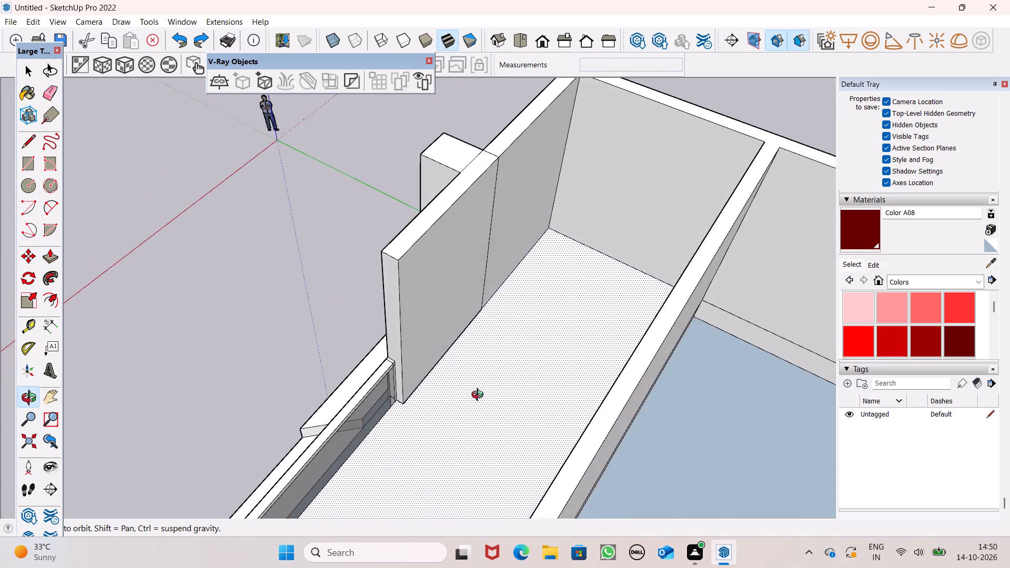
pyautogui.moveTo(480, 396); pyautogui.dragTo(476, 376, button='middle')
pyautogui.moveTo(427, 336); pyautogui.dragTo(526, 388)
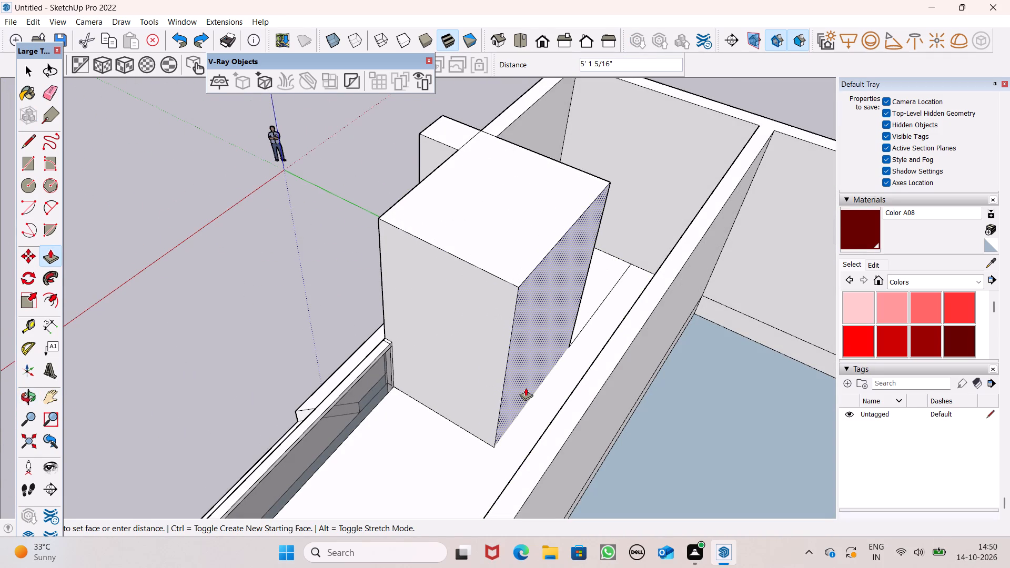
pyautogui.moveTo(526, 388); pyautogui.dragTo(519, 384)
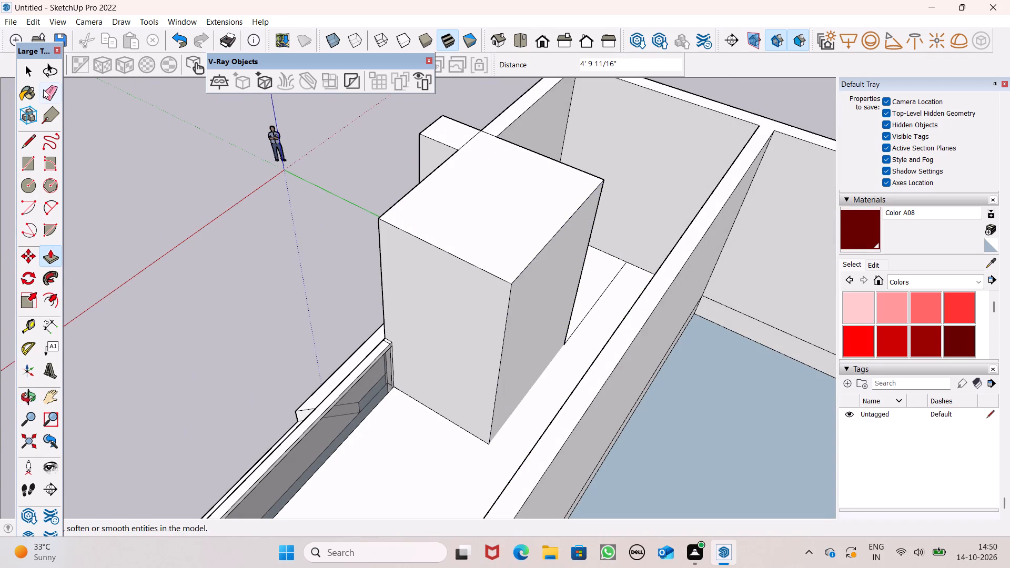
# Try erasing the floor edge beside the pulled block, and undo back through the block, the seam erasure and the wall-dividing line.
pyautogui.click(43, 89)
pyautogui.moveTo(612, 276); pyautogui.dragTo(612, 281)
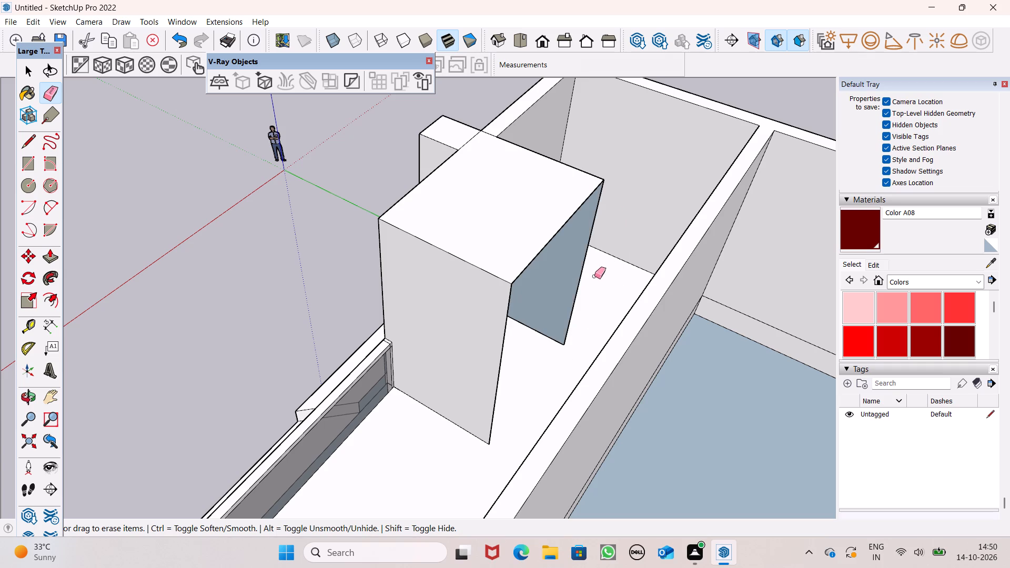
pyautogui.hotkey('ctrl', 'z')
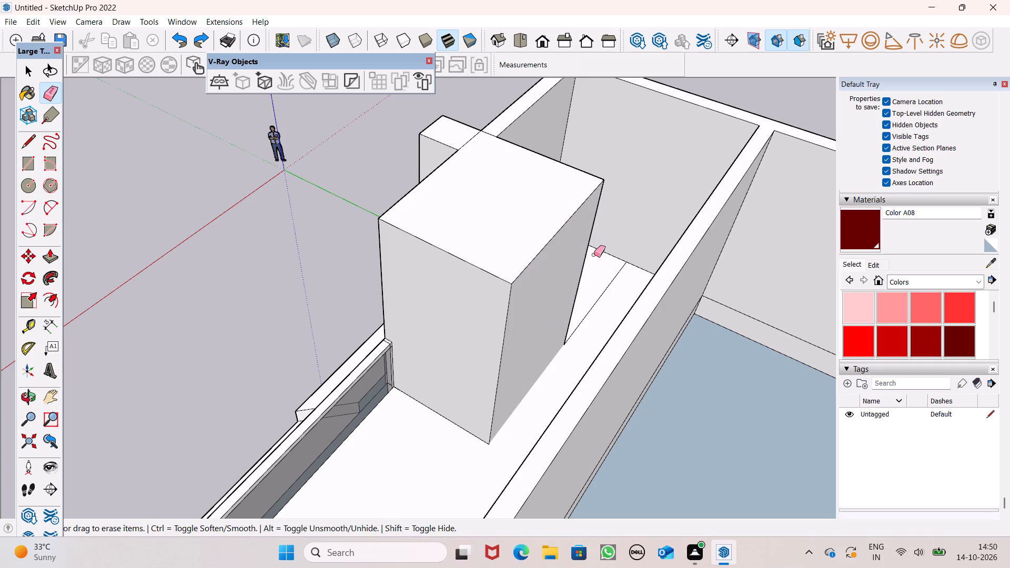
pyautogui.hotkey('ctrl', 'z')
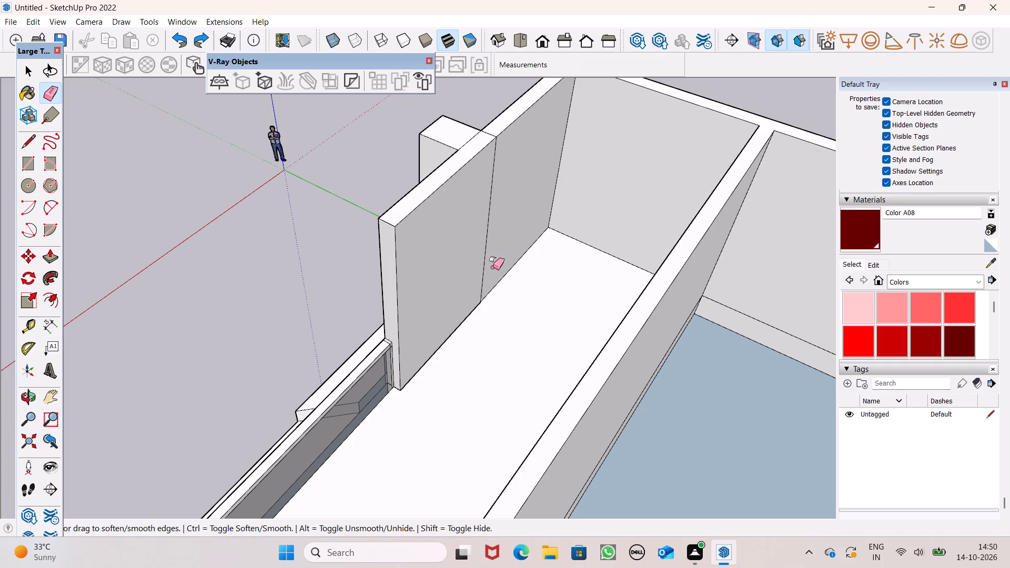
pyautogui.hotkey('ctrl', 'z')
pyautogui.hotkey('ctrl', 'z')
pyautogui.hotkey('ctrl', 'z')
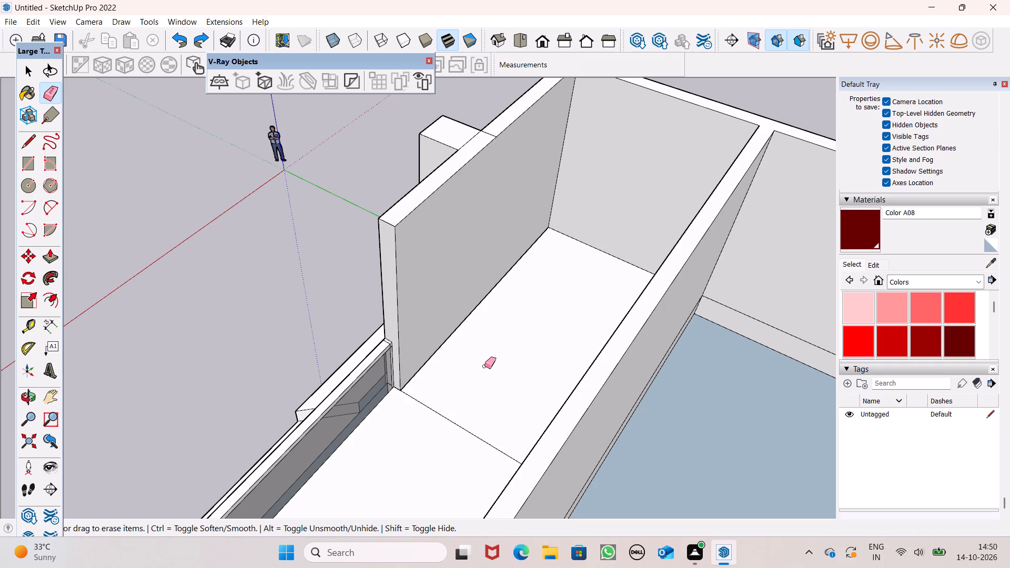
# Redraw the outer wall's division with a 9" line across its top and a 10' line down its inner face.
pyautogui.moveTo(483, 367); pyautogui.dragTo(579, 287, button='middle')
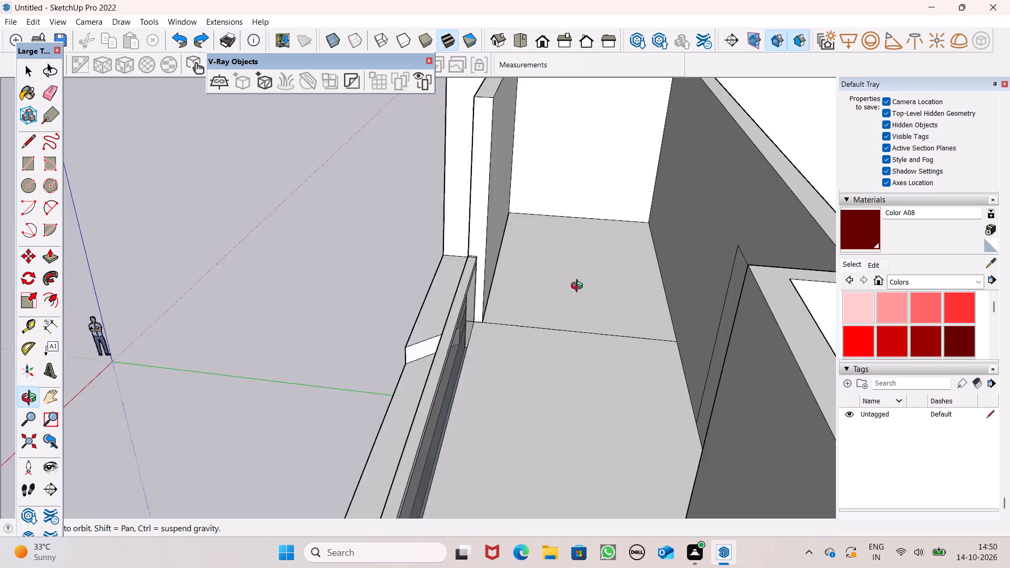
pyautogui.moveTo(579, 287); pyautogui.dragTo(457, 353, button='middle')
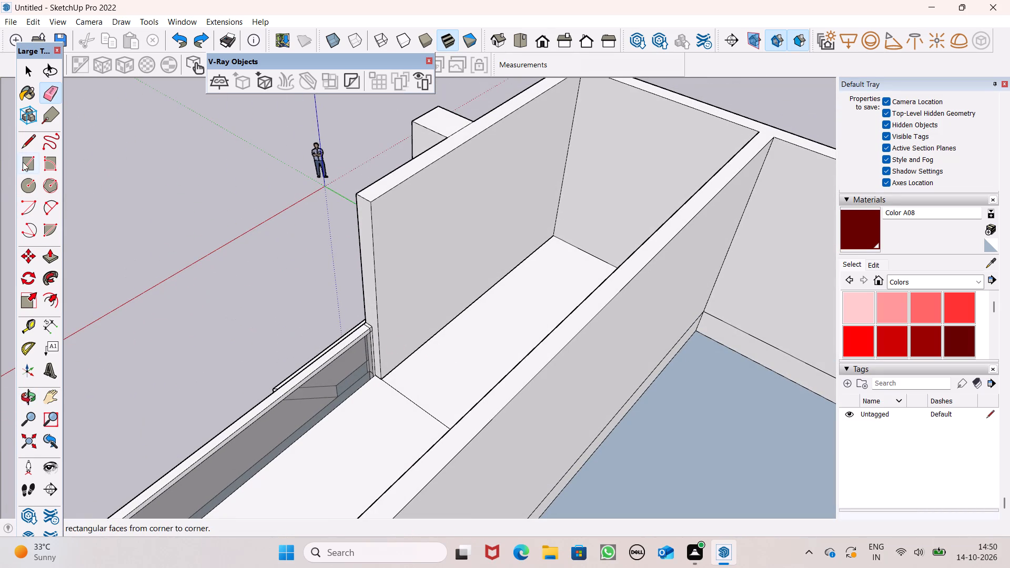
pyautogui.click(19, 148)
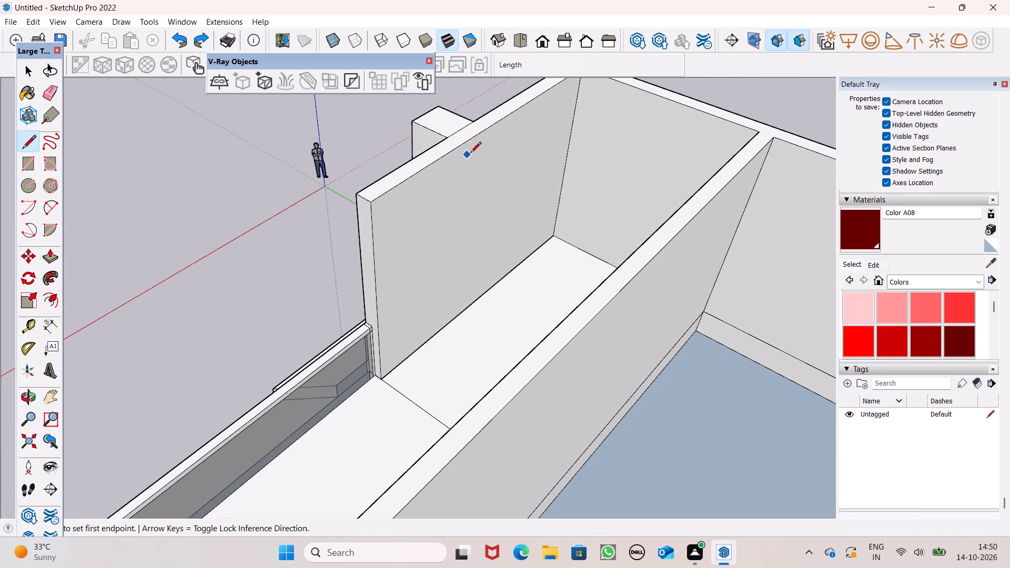
pyautogui.moveTo(474, 119); pyautogui.dragTo(485, 124)
pyautogui.click(487, 125)
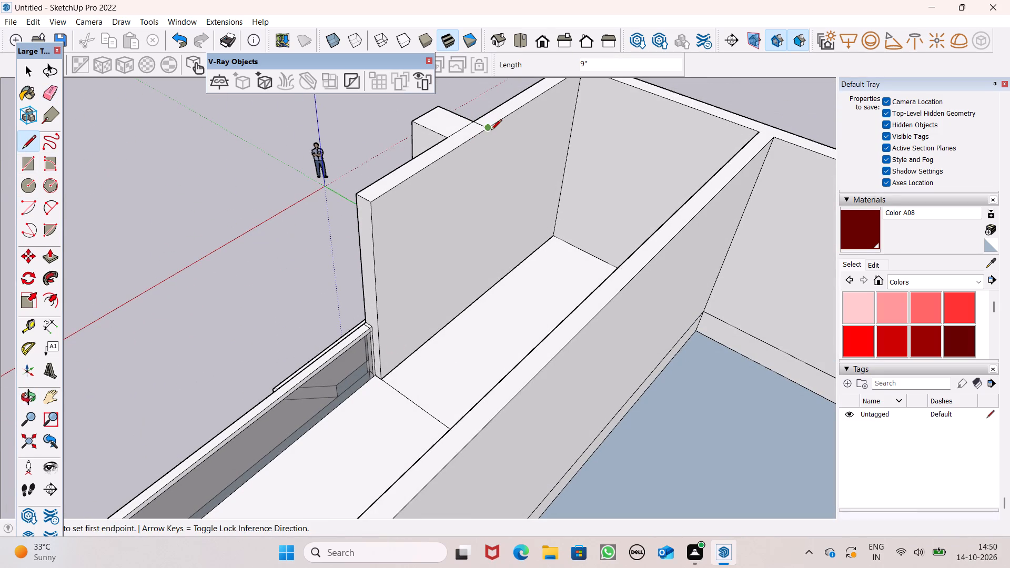
pyautogui.click(491, 131)
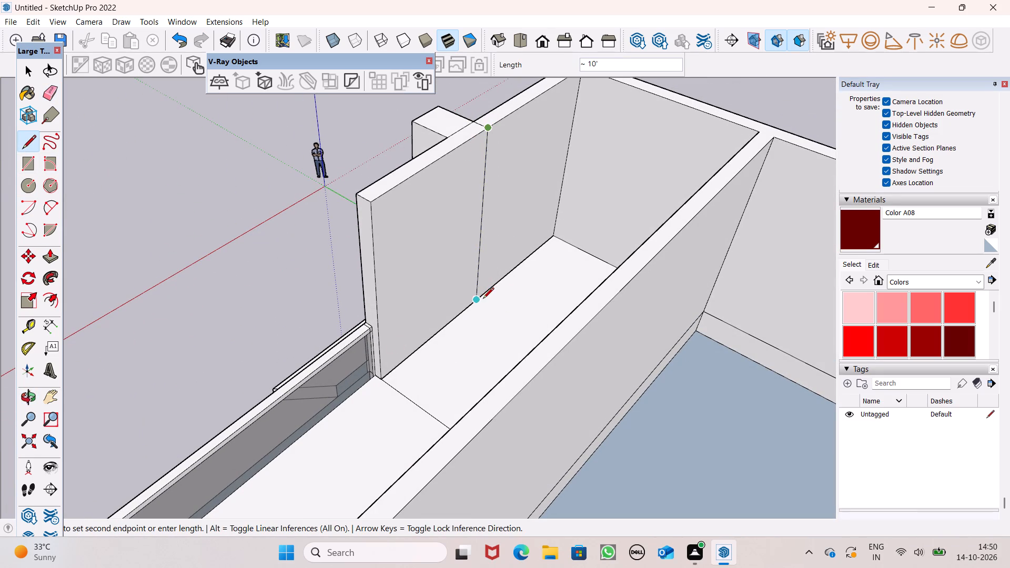
pyautogui.click(481, 302)
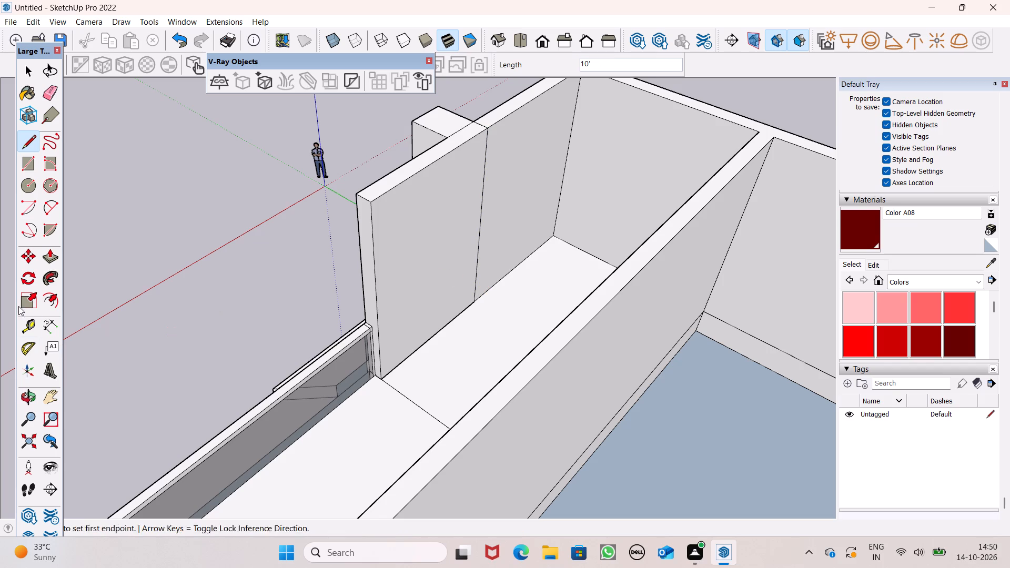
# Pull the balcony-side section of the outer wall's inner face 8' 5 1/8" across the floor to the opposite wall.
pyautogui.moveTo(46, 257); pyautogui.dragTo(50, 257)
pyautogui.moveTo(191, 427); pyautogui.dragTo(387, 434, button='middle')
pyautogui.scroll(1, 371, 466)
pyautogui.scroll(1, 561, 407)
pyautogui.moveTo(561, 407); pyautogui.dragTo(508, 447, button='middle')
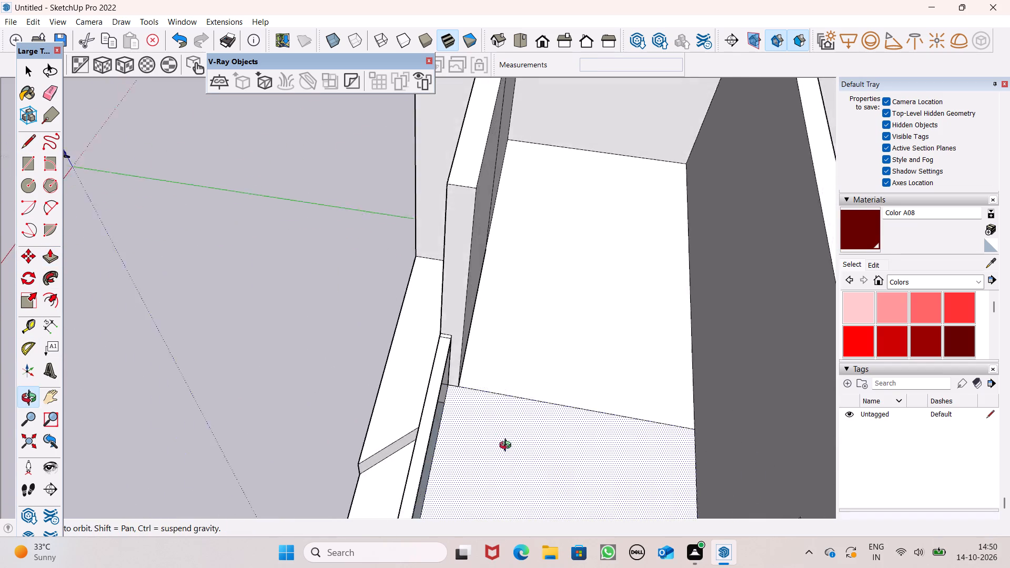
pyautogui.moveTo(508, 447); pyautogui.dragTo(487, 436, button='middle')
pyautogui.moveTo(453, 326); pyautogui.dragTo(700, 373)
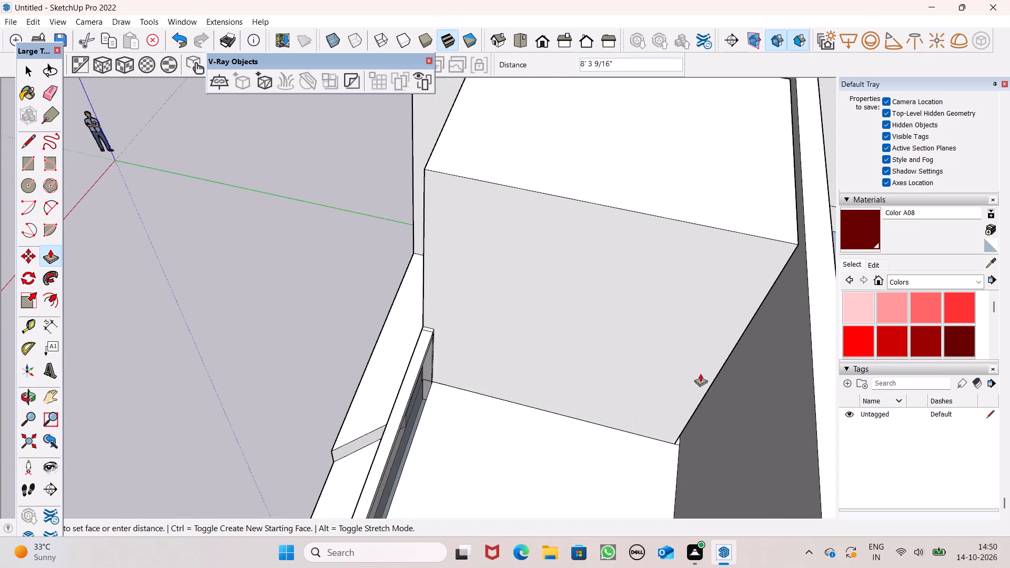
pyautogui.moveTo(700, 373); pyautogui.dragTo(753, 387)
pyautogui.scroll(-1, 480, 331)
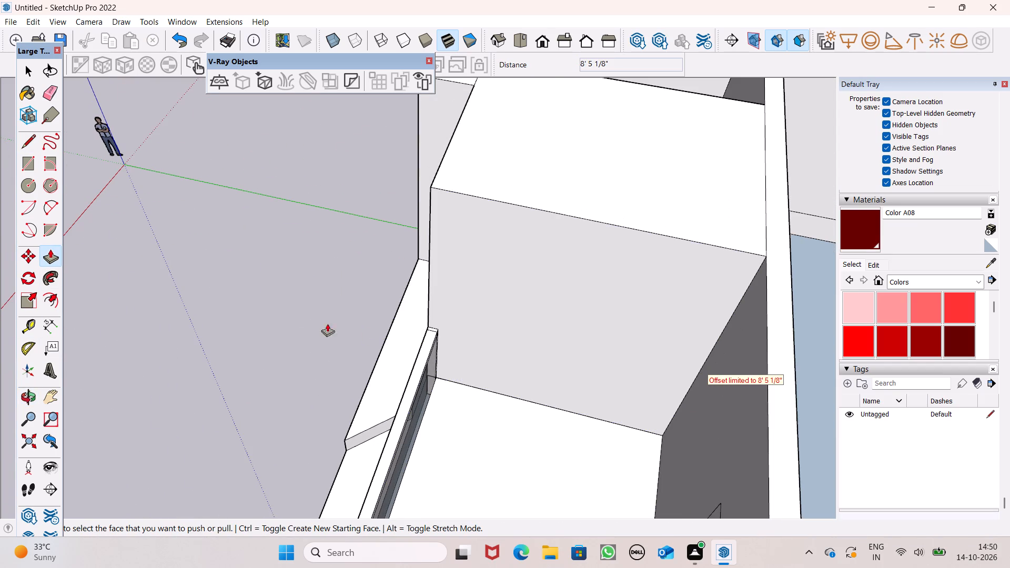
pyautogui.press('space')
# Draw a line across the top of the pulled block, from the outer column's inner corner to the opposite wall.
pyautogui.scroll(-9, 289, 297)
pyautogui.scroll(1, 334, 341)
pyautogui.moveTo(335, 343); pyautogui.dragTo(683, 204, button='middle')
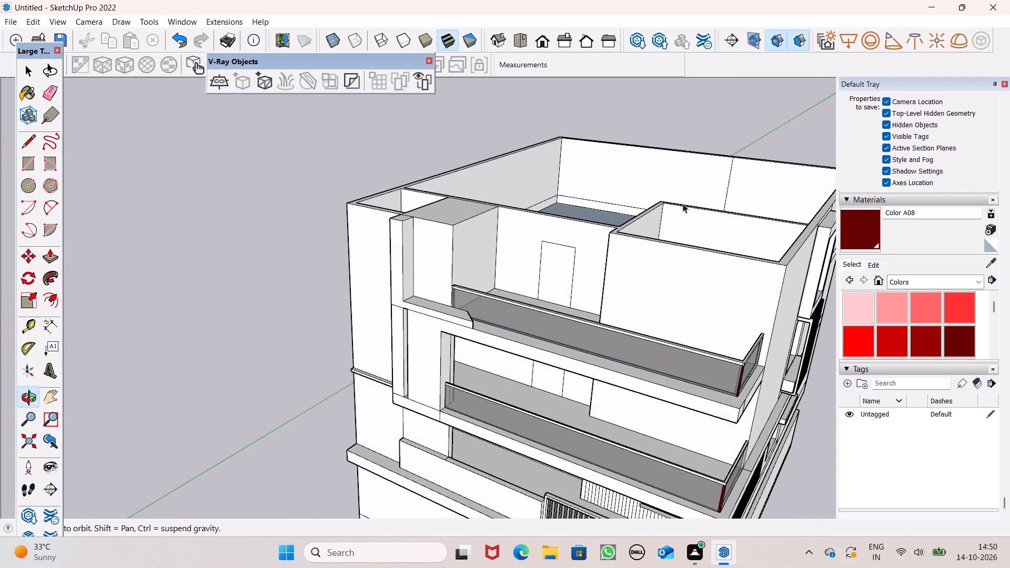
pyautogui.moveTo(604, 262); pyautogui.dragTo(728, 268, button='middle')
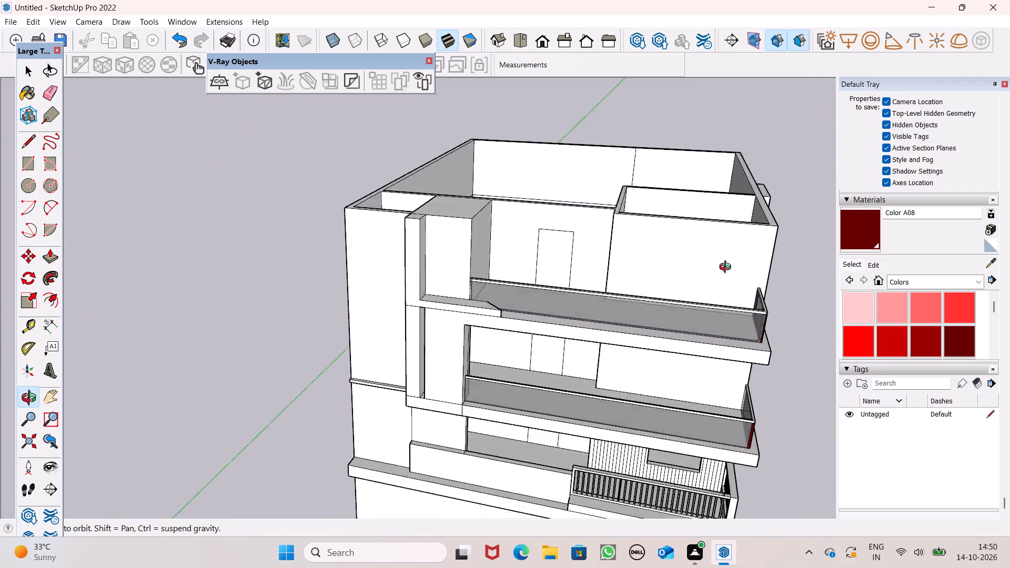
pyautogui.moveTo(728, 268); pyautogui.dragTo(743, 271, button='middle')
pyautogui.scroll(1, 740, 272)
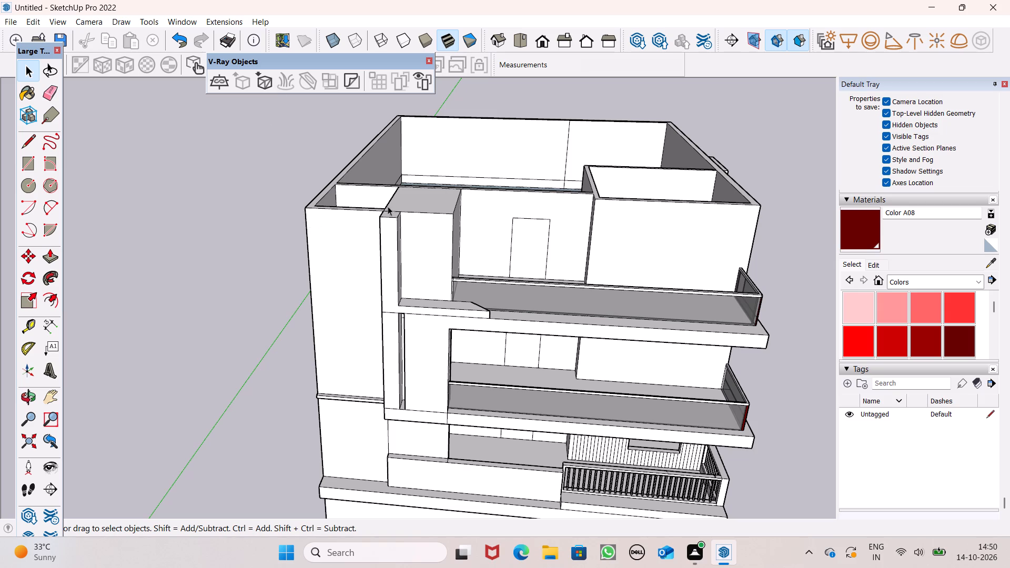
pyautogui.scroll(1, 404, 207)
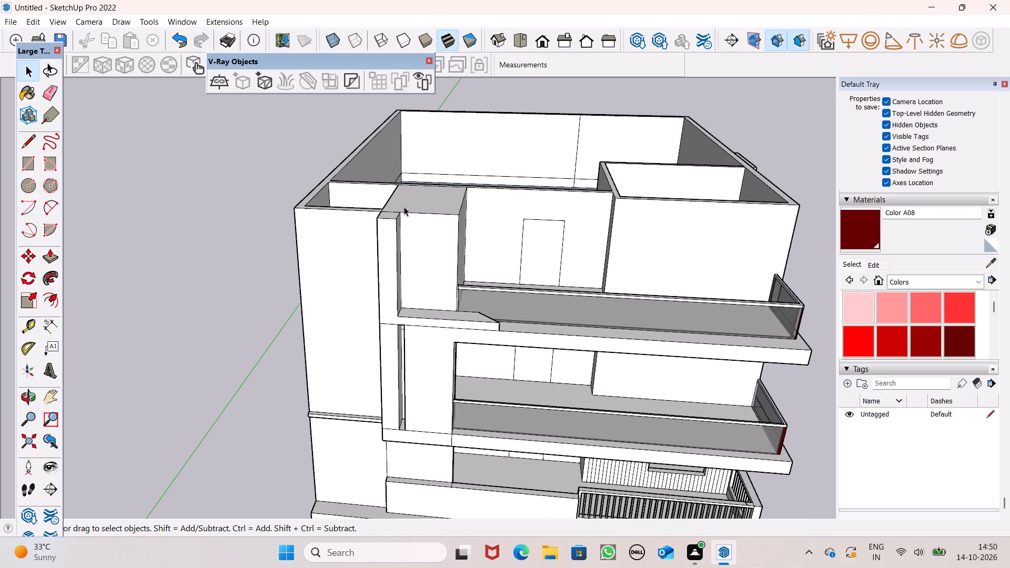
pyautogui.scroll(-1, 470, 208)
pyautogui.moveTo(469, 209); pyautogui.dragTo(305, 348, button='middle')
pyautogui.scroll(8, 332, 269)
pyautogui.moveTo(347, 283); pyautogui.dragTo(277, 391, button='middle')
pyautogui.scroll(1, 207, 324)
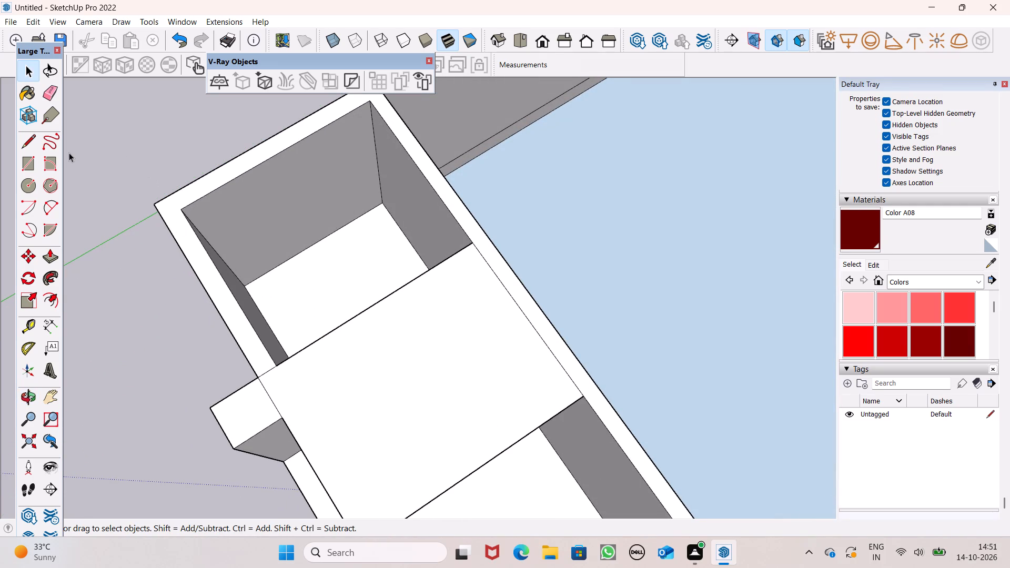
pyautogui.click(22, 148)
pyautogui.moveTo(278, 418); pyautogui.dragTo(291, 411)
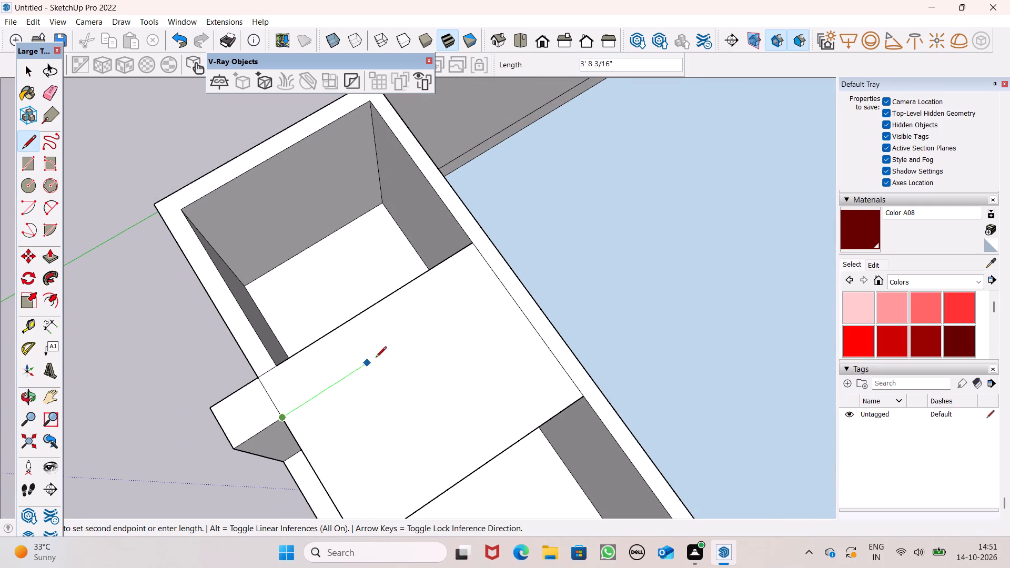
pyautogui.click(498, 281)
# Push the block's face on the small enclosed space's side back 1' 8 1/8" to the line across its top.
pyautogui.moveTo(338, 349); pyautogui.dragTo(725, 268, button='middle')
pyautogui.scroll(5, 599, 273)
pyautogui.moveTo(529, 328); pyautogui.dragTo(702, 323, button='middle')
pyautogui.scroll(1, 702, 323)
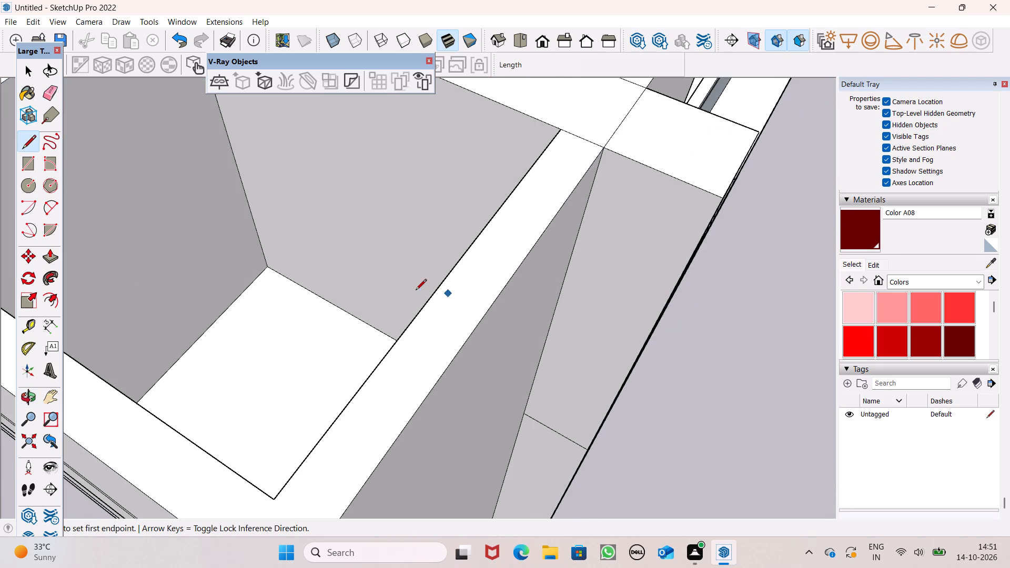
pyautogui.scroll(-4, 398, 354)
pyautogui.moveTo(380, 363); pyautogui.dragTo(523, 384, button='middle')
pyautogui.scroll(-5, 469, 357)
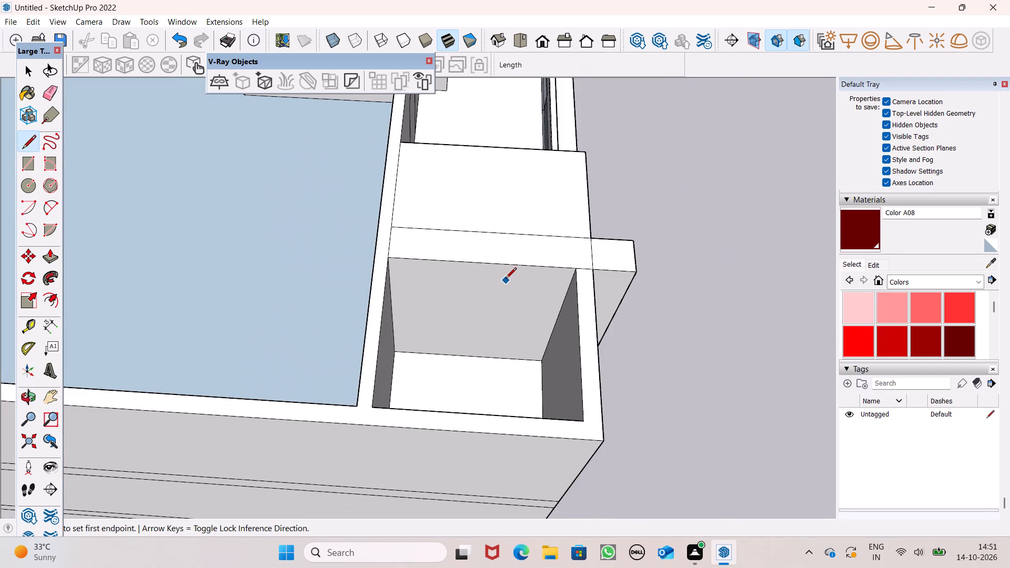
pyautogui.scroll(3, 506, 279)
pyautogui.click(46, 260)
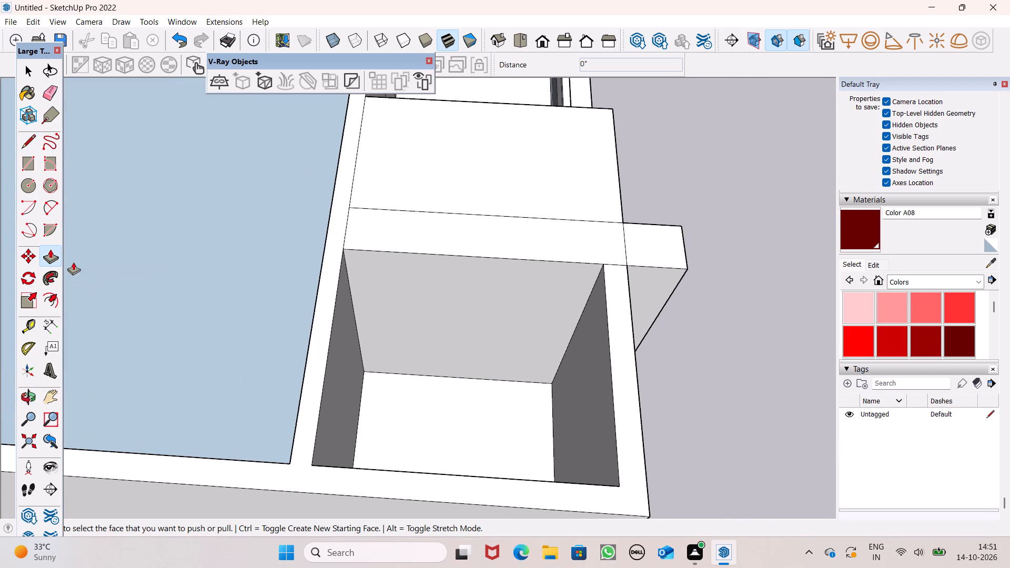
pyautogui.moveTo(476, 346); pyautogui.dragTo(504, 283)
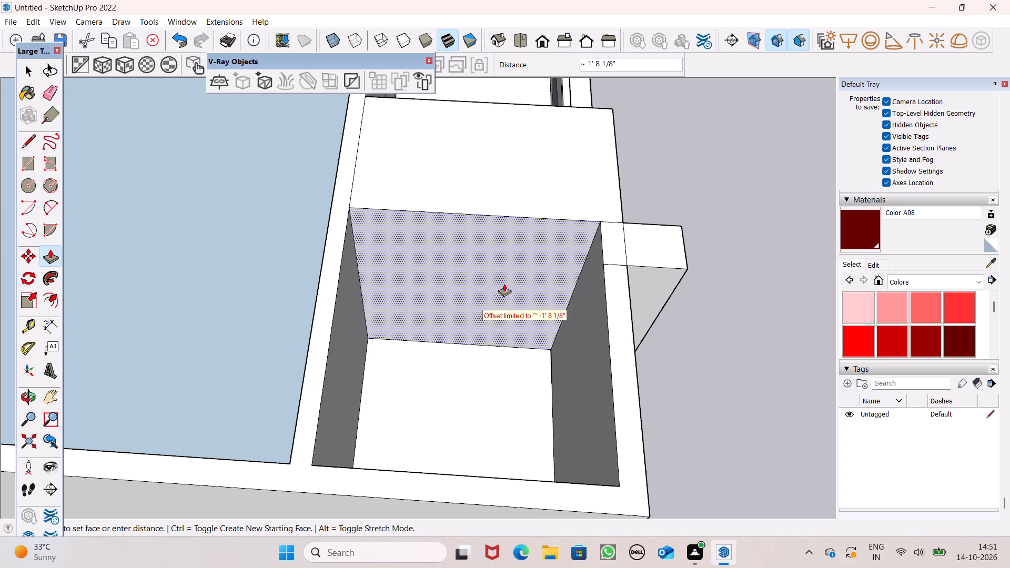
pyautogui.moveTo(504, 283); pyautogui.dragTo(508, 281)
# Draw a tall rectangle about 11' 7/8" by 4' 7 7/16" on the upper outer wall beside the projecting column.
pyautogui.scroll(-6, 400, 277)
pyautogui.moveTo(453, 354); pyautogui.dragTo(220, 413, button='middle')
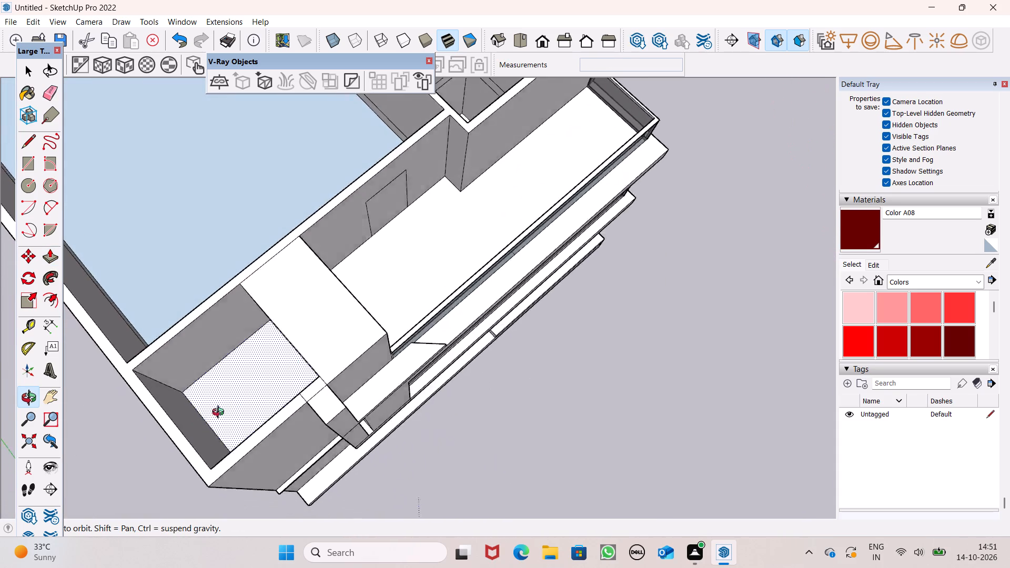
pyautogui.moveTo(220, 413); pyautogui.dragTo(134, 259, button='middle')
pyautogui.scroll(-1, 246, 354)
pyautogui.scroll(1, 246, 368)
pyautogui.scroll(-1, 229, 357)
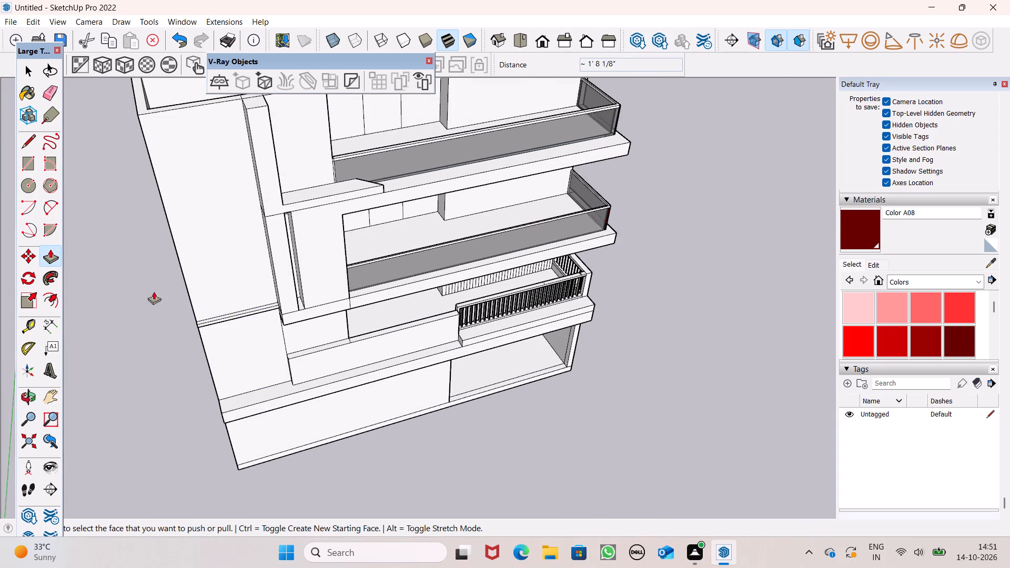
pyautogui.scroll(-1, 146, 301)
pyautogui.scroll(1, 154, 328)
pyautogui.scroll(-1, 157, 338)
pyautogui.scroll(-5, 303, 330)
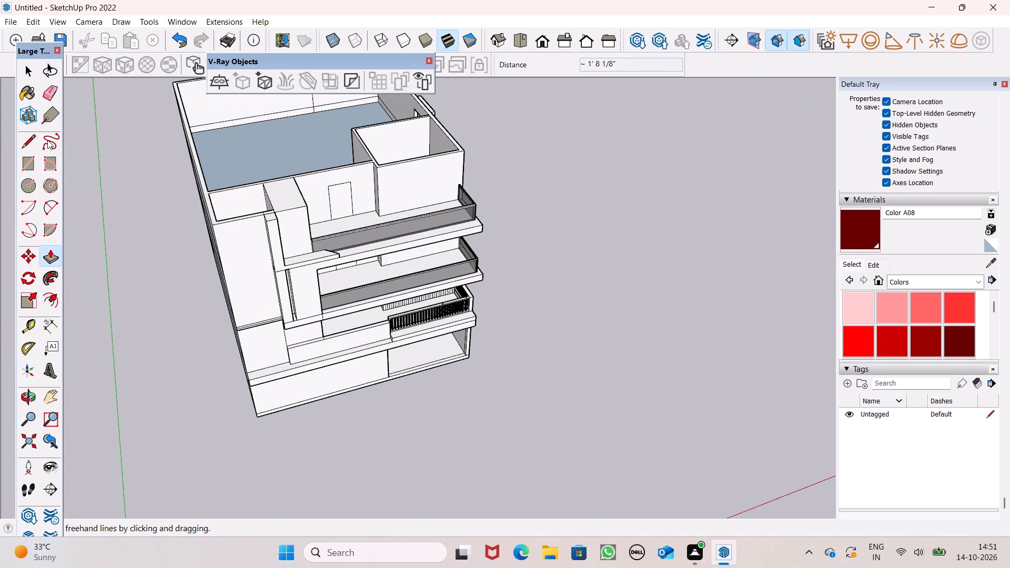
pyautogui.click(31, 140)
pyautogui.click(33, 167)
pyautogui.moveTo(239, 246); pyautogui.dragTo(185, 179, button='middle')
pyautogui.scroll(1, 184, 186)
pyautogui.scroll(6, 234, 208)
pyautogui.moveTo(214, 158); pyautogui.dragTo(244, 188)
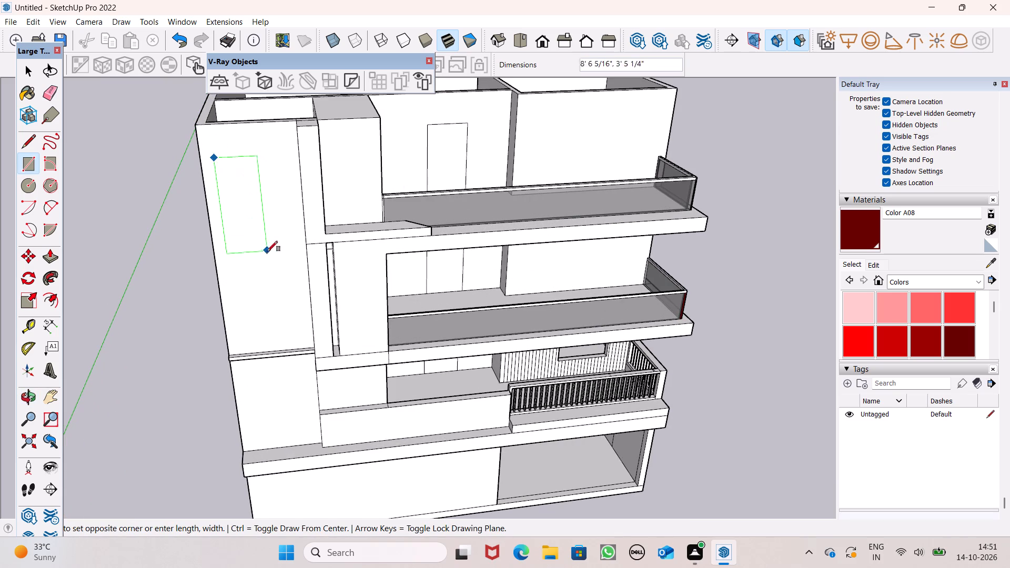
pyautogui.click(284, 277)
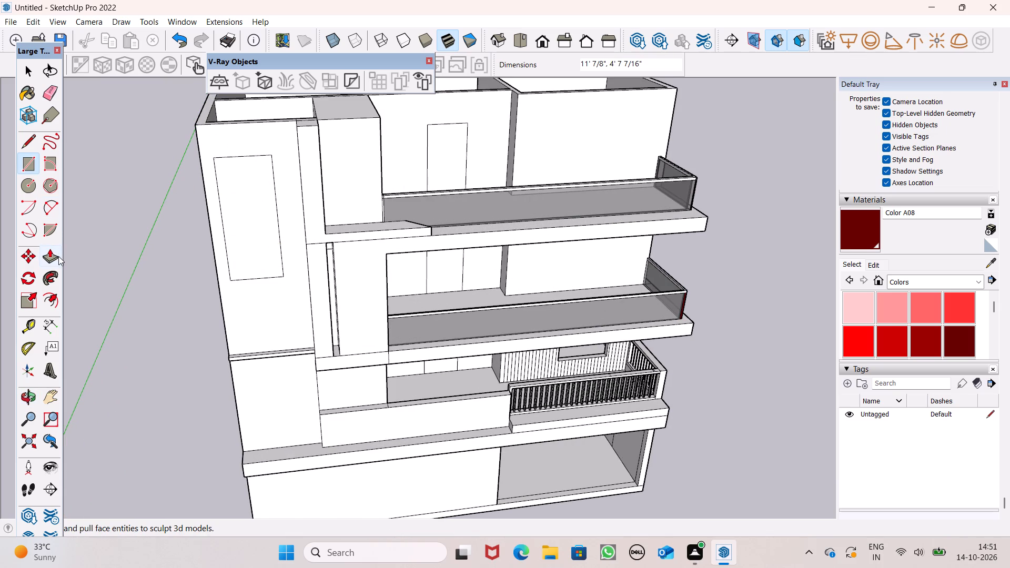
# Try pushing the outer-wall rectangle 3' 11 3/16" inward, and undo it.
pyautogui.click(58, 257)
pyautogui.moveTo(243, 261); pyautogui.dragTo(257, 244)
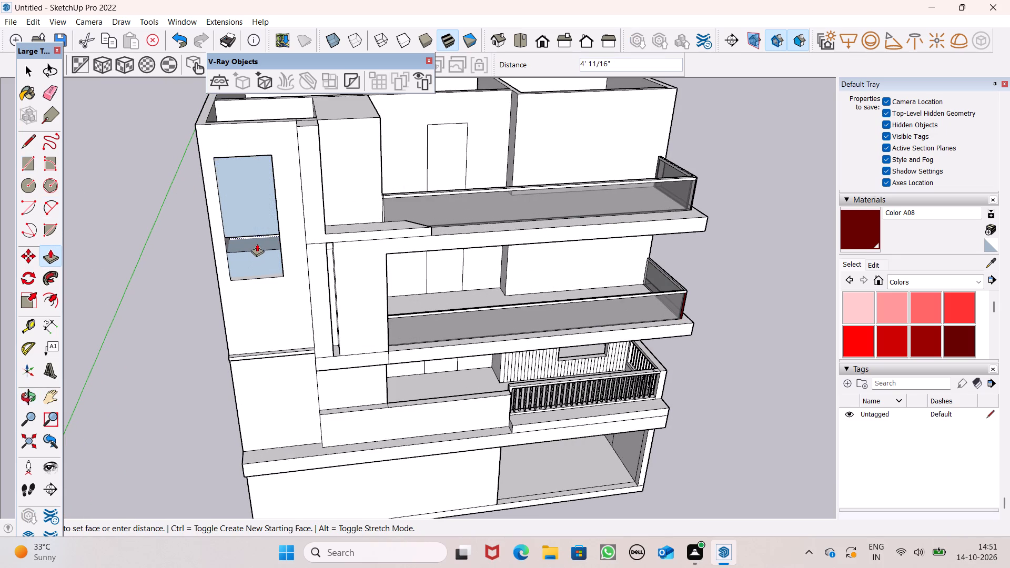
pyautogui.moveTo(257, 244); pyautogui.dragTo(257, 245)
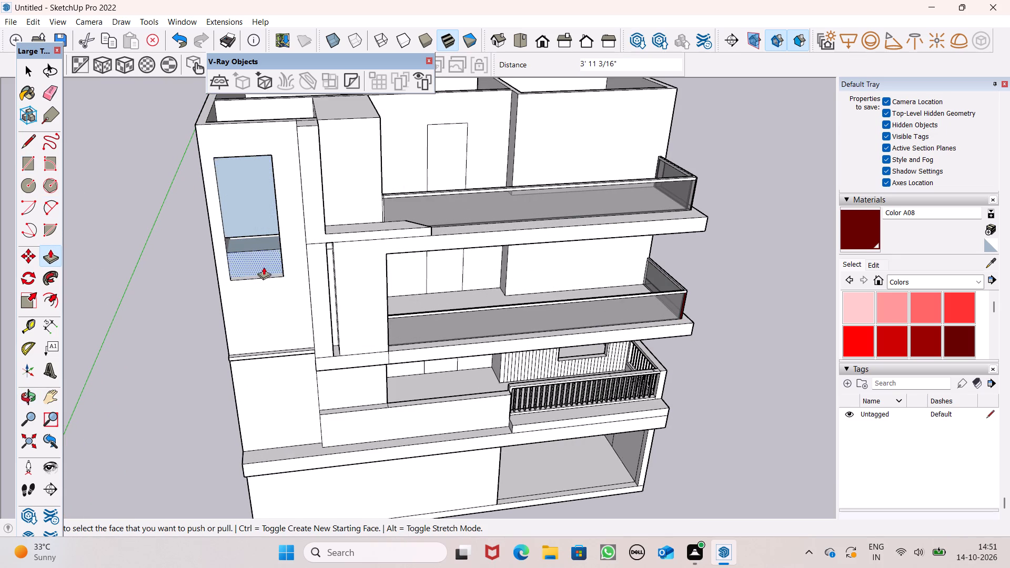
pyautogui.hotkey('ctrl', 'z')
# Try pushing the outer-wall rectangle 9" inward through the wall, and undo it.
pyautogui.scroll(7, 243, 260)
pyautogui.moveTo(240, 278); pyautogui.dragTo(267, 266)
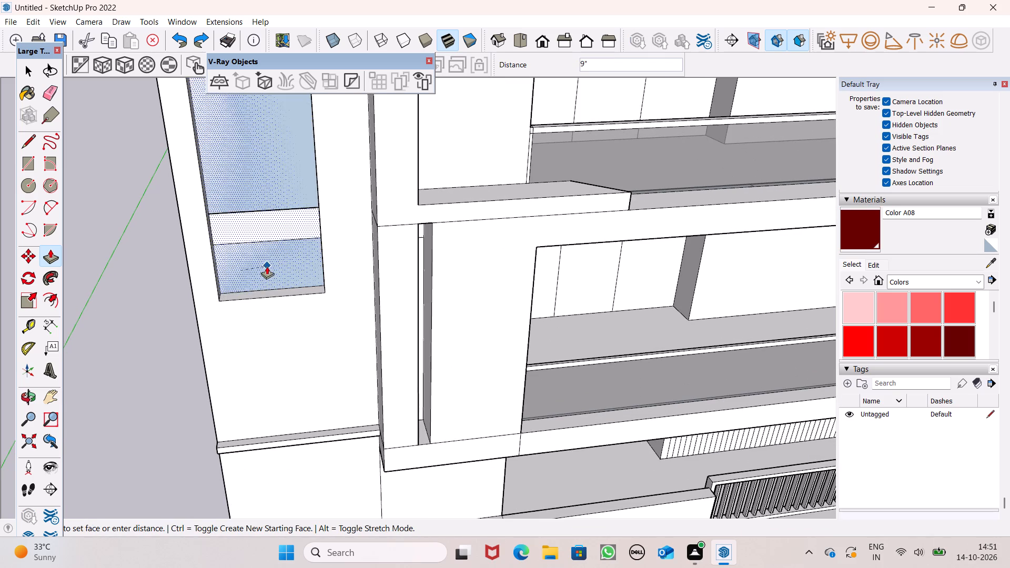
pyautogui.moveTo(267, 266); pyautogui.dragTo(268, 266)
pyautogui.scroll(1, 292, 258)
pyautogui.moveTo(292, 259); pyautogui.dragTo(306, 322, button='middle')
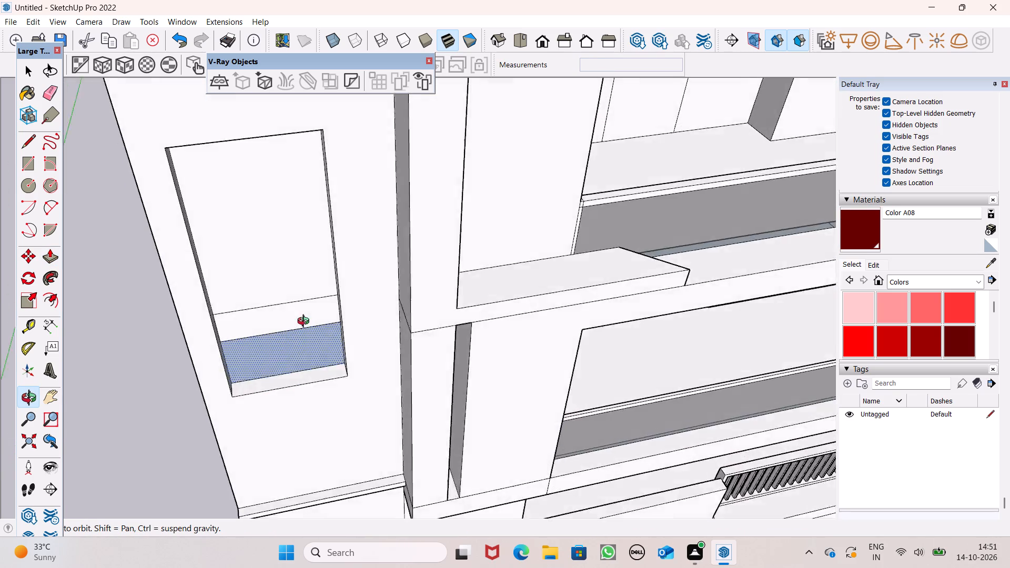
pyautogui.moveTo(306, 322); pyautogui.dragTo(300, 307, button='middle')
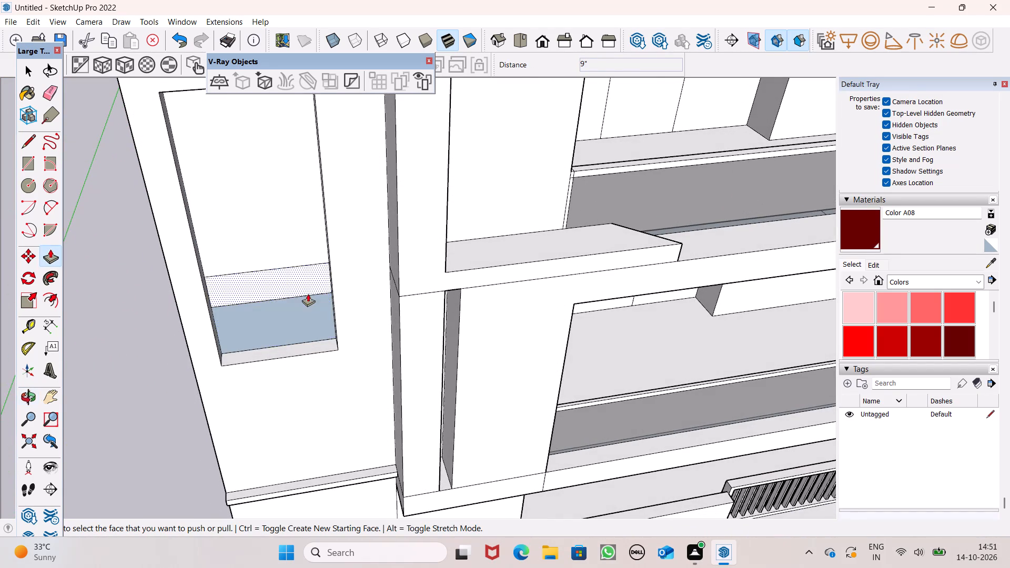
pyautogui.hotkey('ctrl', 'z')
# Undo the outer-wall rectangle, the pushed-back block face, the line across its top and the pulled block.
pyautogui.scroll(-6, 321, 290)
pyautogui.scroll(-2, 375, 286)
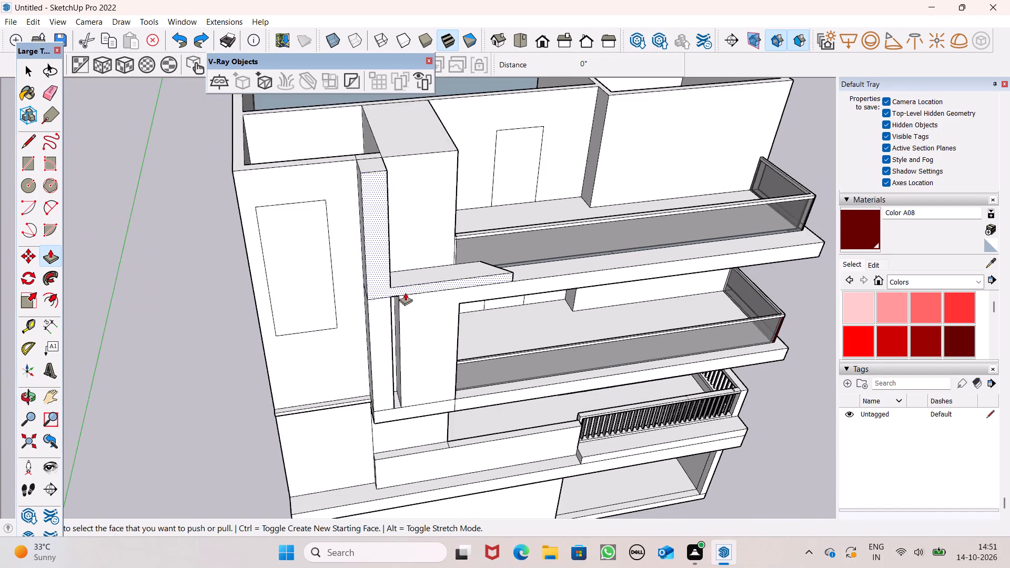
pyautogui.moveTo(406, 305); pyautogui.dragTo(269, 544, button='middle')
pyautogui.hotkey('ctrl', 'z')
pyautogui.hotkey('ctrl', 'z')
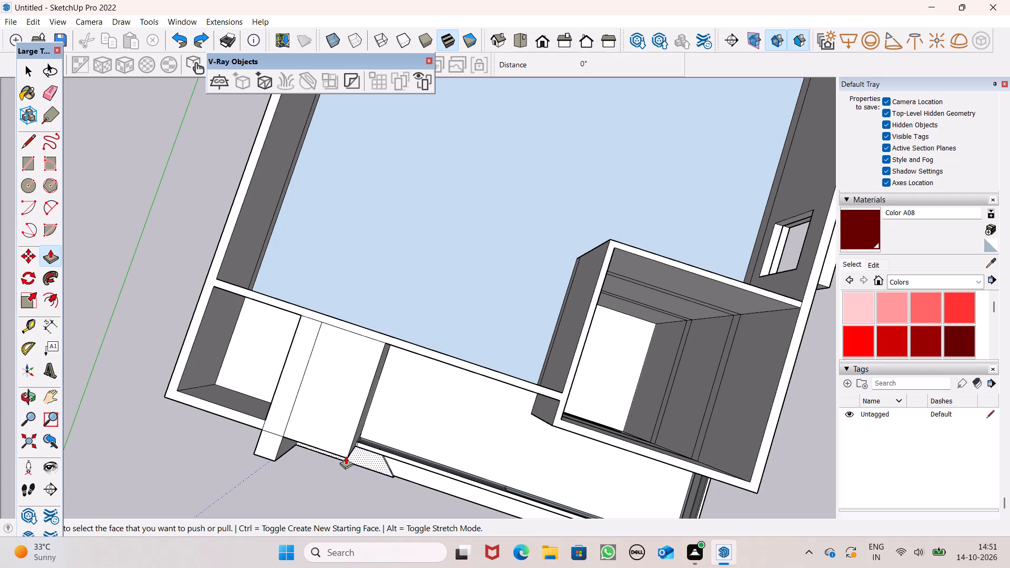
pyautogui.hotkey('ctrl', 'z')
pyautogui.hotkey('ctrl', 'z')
# Undo back through the outer wall's dividing lines and the floor extension that closes the opening.
pyautogui.hotkey('ctrl', 'z')
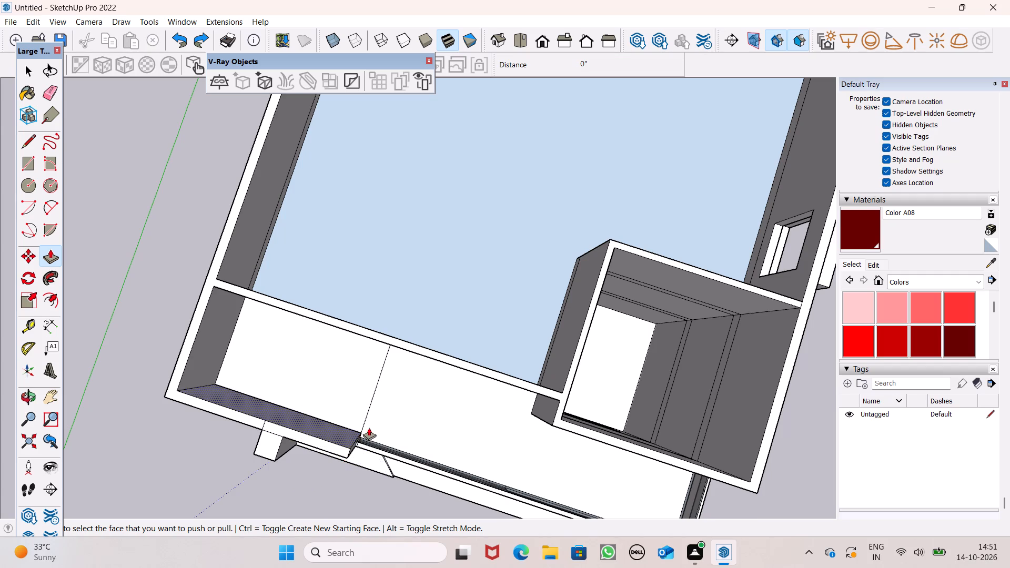
pyautogui.scroll(6, 369, 428)
pyautogui.scroll(-1, 369, 416)
pyautogui.hotkey('ctrl', 'z')
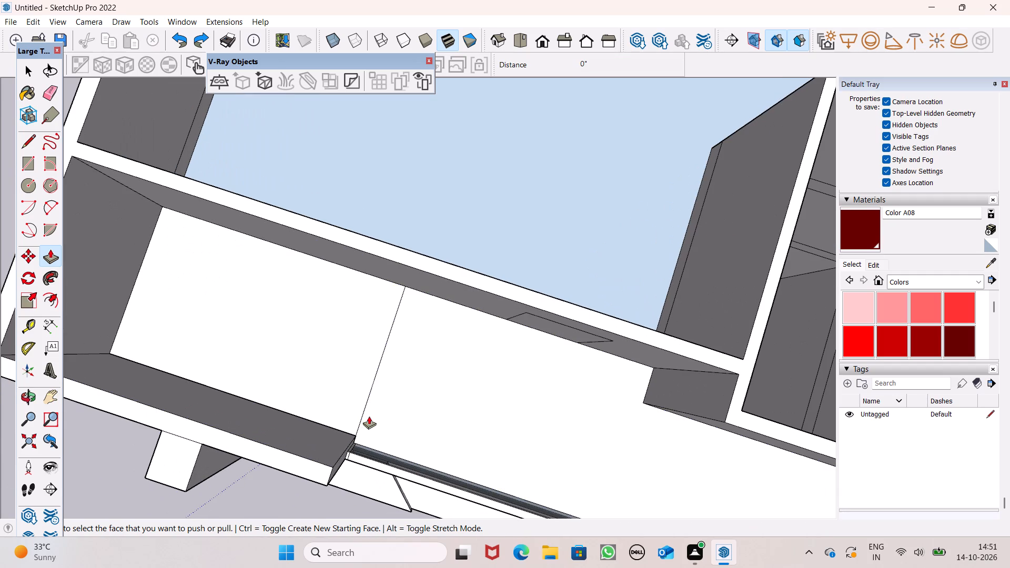
pyautogui.hotkey('ctrl', 'z')
# Divide the outer wall with a line across its top from the projecting column and an 11' 5" line down its inner face.
pyautogui.moveTo(369, 412); pyautogui.dragTo(477, 488, button='middle')
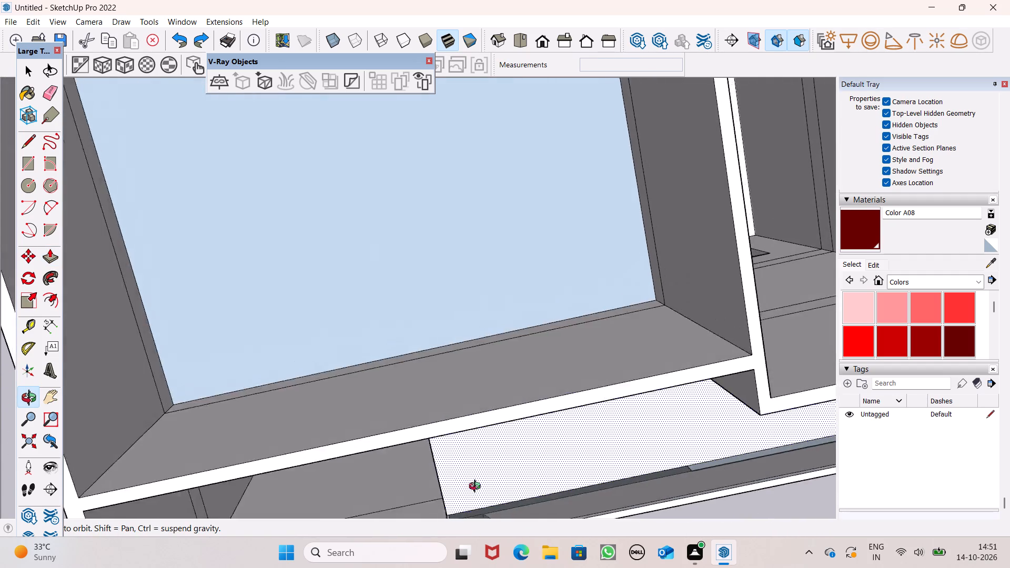
pyautogui.moveTo(477, 488); pyautogui.dragTo(608, 316, button='middle')
pyautogui.scroll(1, 529, 351)
pyautogui.moveTo(529, 358); pyautogui.dragTo(722, 328, button='middle')
pyautogui.scroll(-2, 641, 321)
pyautogui.scroll(-3, 564, 306)
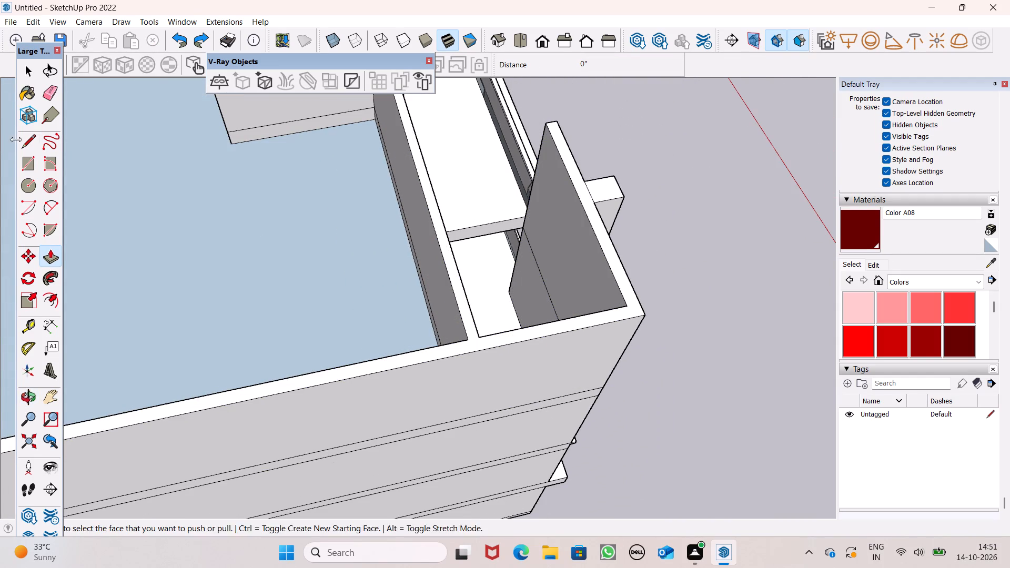
pyautogui.click(25, 140)
pyautogui.scroll(1, 361, 173)
pyautogui.scroll(-1, 413, 173)
pyautogui.scroll(3, 420, 173)
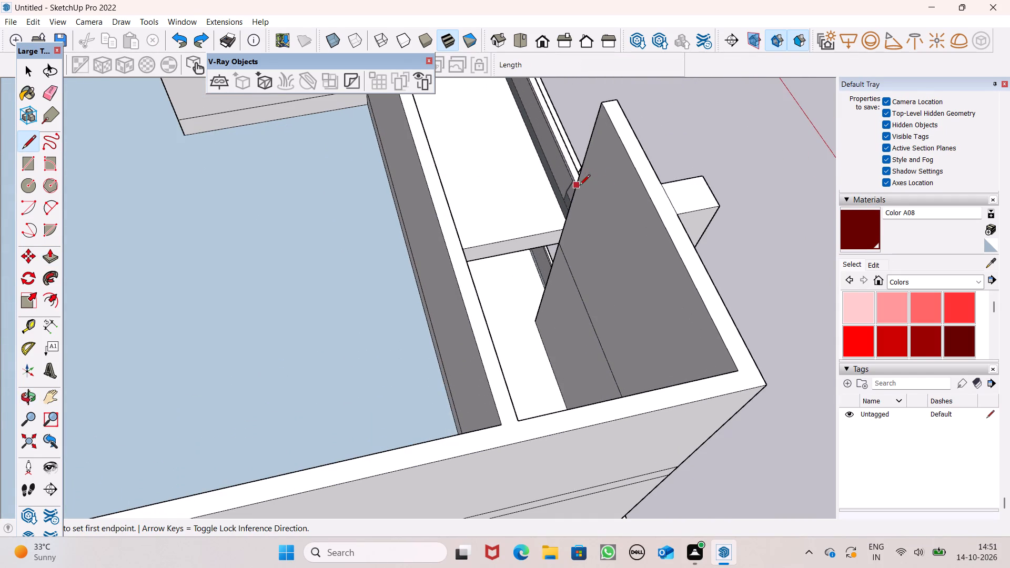
pyautogui.scroll(5, 632, 191)
pyautogui.click(678, 179)
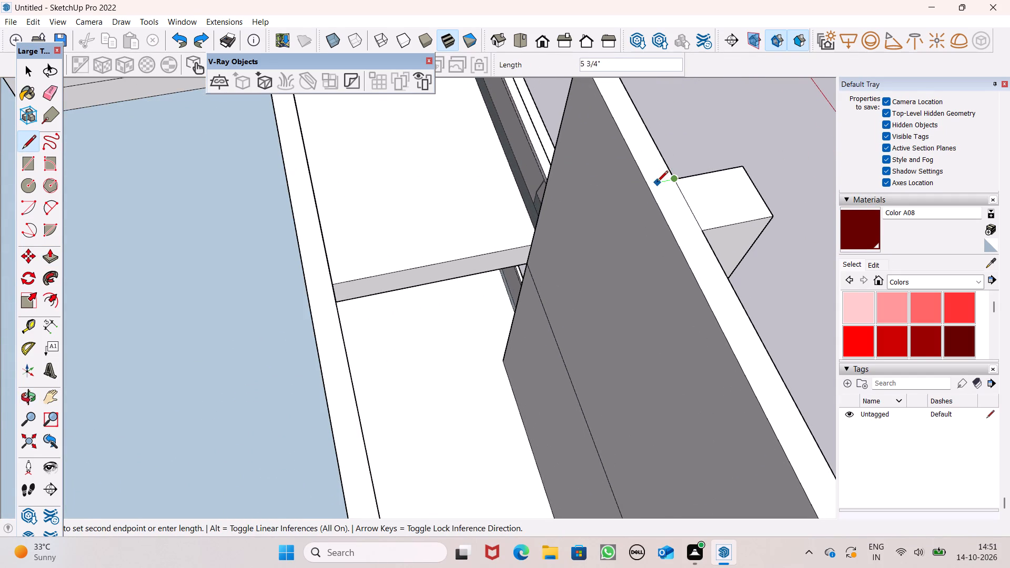
pyautogui.click(649, 190)
pyautogui.click(649, 188)
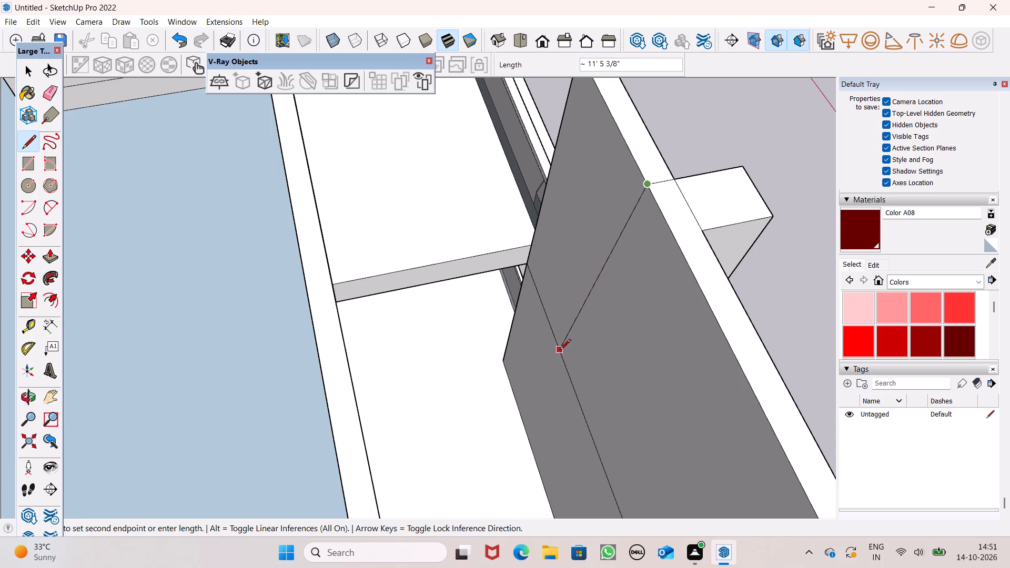
pyautogui.moveTo(536, 364); pyautogui.dragTo(656, 361, button='middle')
pyautogui.moveTo(677, 274); pyautogui.dragTo(638, 323, button='middle')
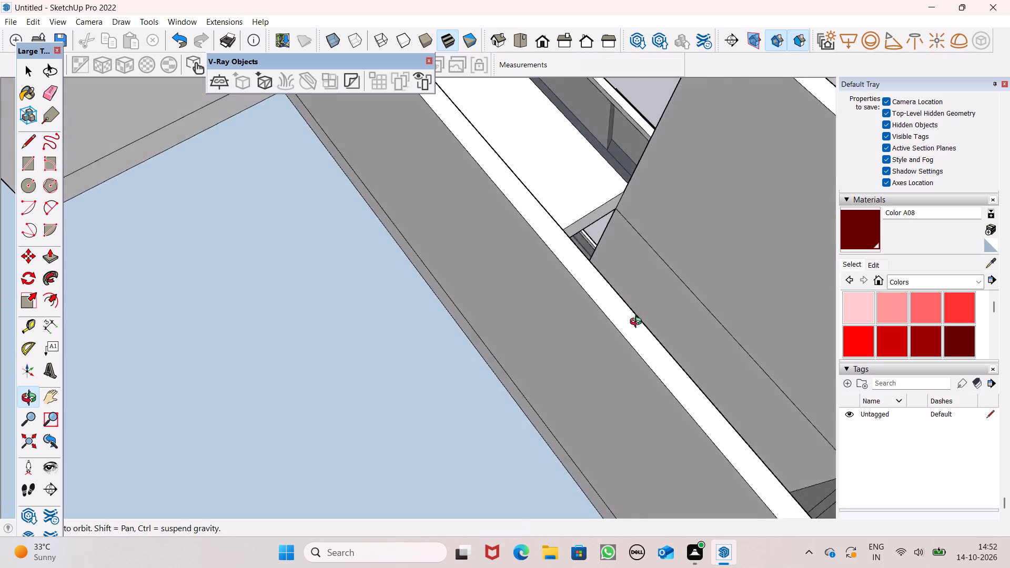
pyautogui.moveTo(638, 323); pyautogui.dragTo(604, 347, button='middle')
pyautogui.click(699, 352)
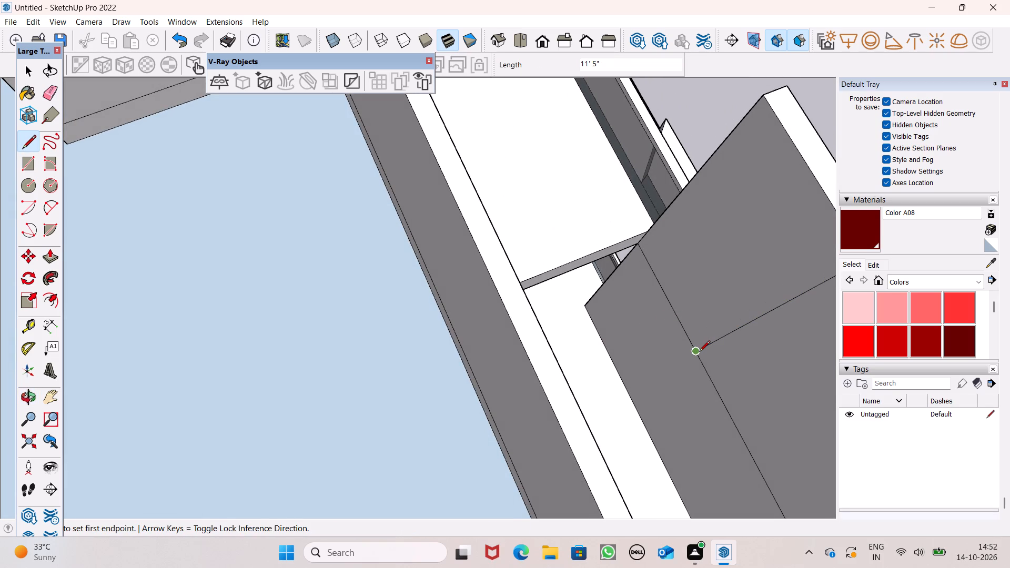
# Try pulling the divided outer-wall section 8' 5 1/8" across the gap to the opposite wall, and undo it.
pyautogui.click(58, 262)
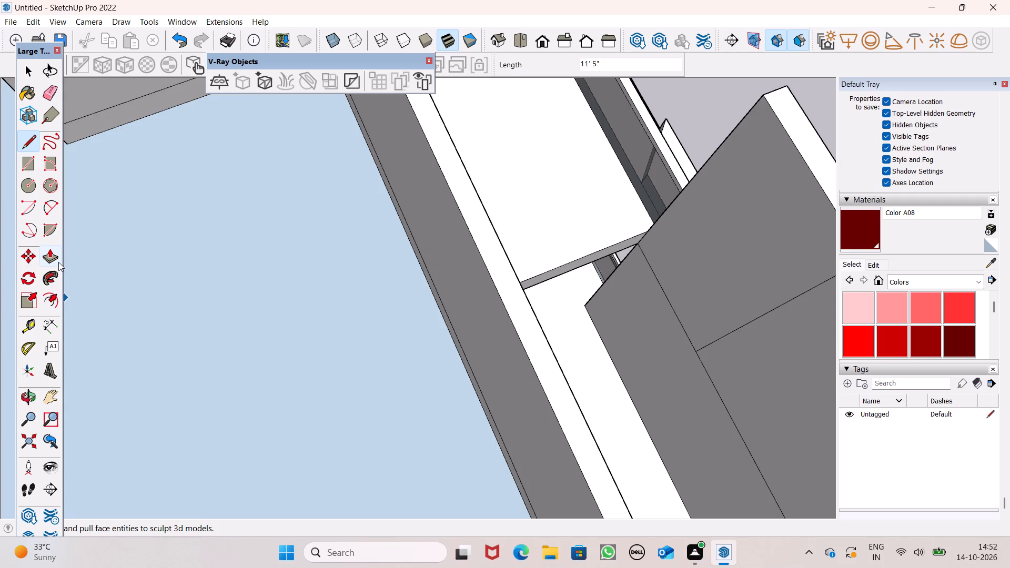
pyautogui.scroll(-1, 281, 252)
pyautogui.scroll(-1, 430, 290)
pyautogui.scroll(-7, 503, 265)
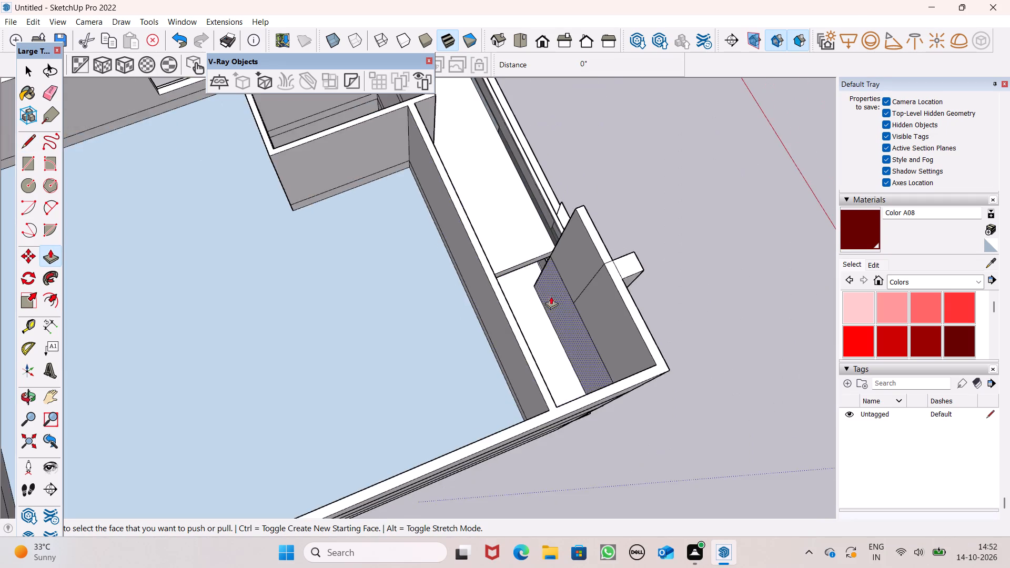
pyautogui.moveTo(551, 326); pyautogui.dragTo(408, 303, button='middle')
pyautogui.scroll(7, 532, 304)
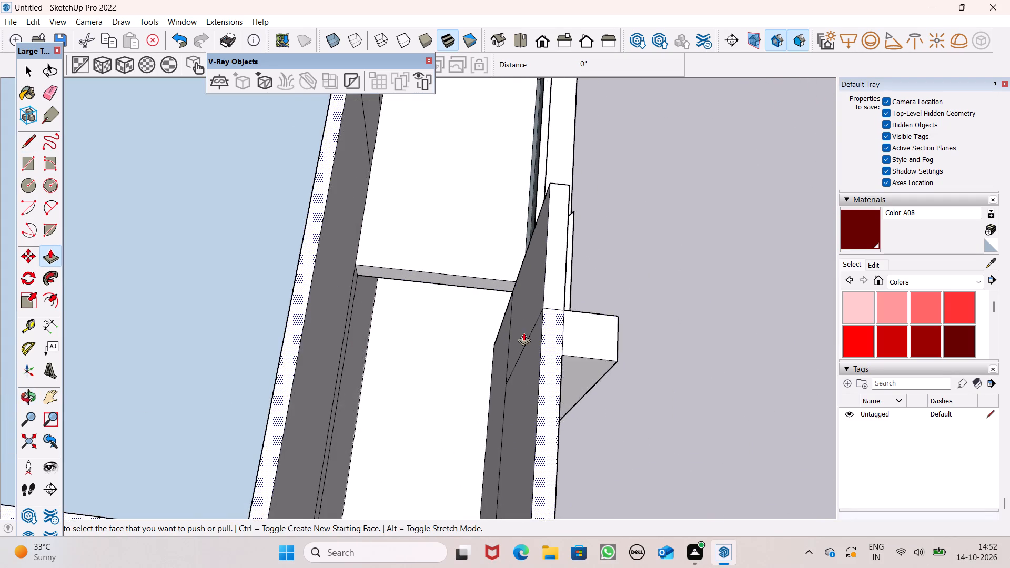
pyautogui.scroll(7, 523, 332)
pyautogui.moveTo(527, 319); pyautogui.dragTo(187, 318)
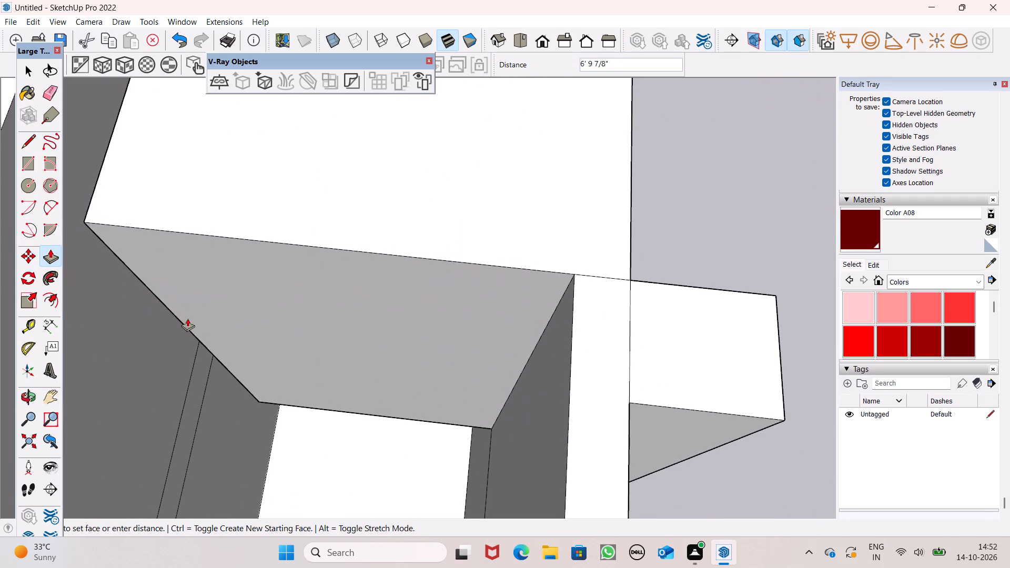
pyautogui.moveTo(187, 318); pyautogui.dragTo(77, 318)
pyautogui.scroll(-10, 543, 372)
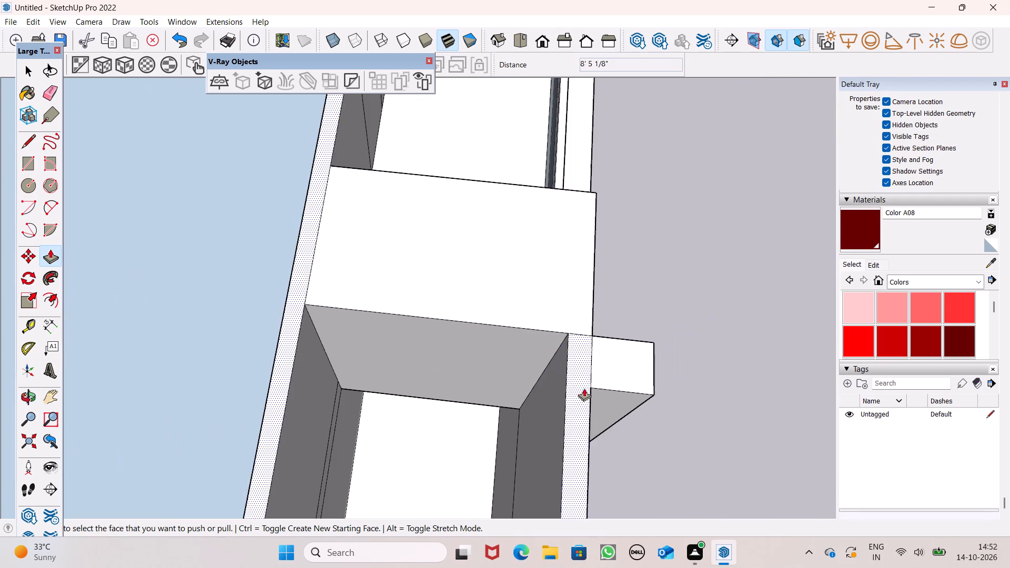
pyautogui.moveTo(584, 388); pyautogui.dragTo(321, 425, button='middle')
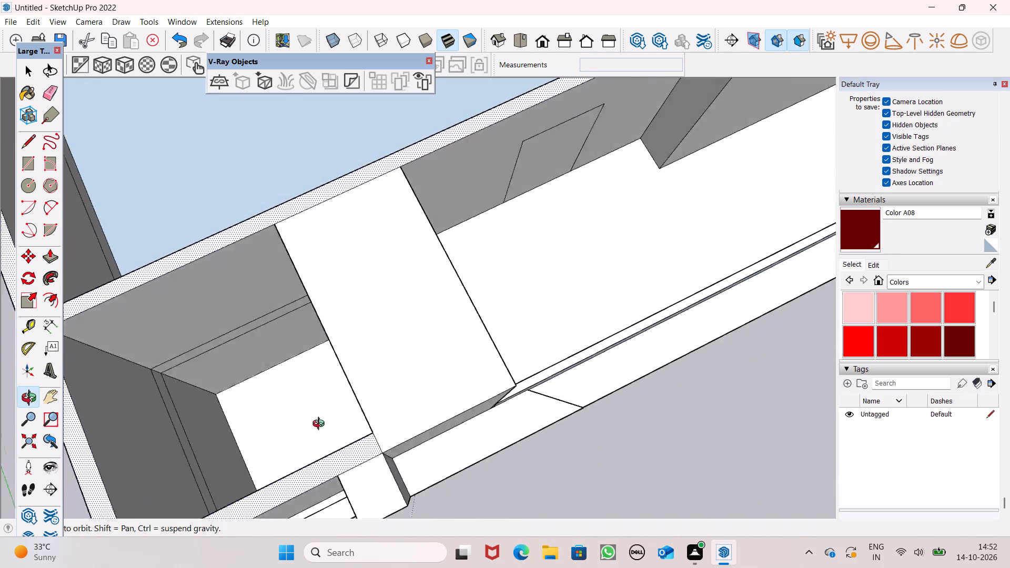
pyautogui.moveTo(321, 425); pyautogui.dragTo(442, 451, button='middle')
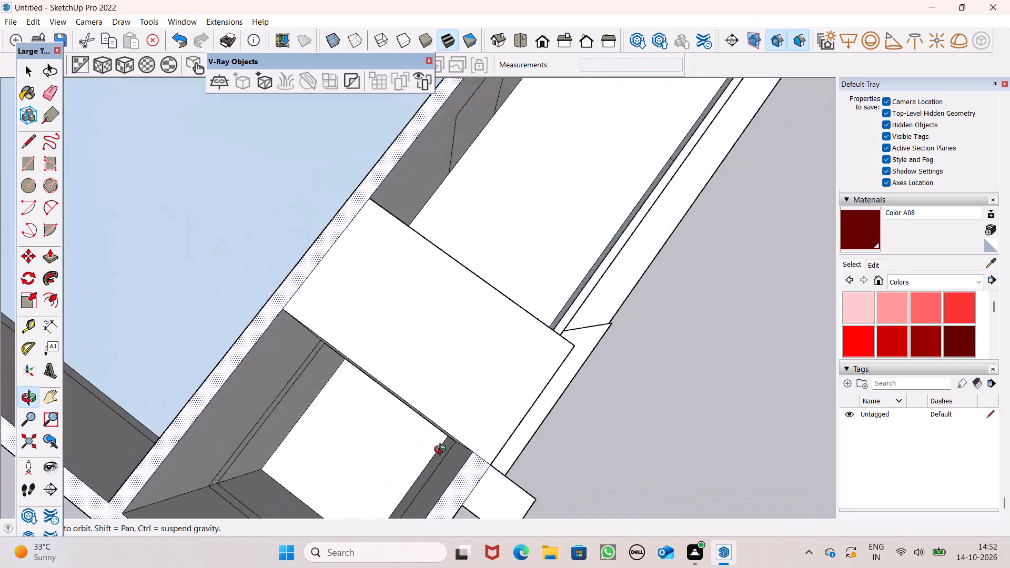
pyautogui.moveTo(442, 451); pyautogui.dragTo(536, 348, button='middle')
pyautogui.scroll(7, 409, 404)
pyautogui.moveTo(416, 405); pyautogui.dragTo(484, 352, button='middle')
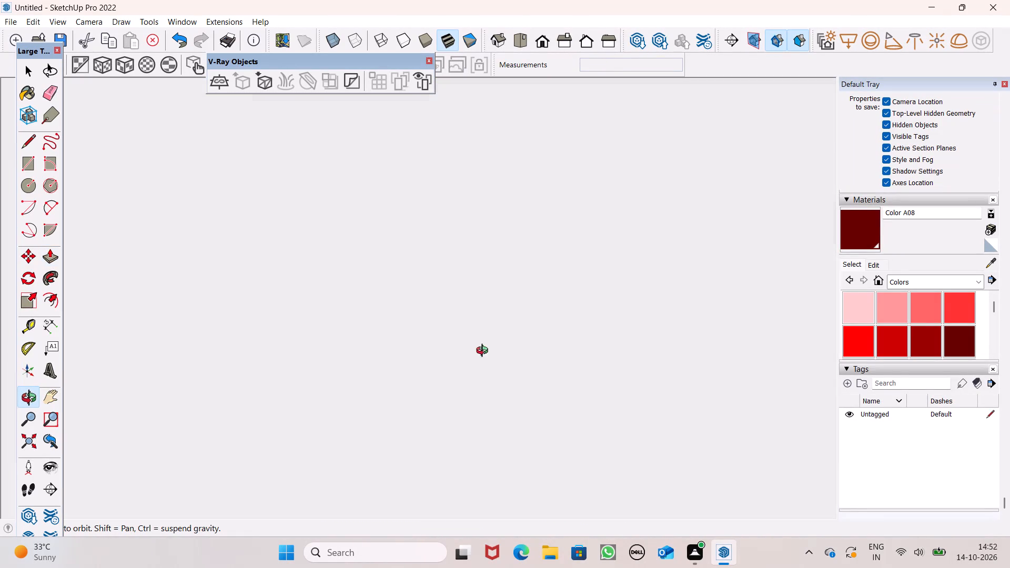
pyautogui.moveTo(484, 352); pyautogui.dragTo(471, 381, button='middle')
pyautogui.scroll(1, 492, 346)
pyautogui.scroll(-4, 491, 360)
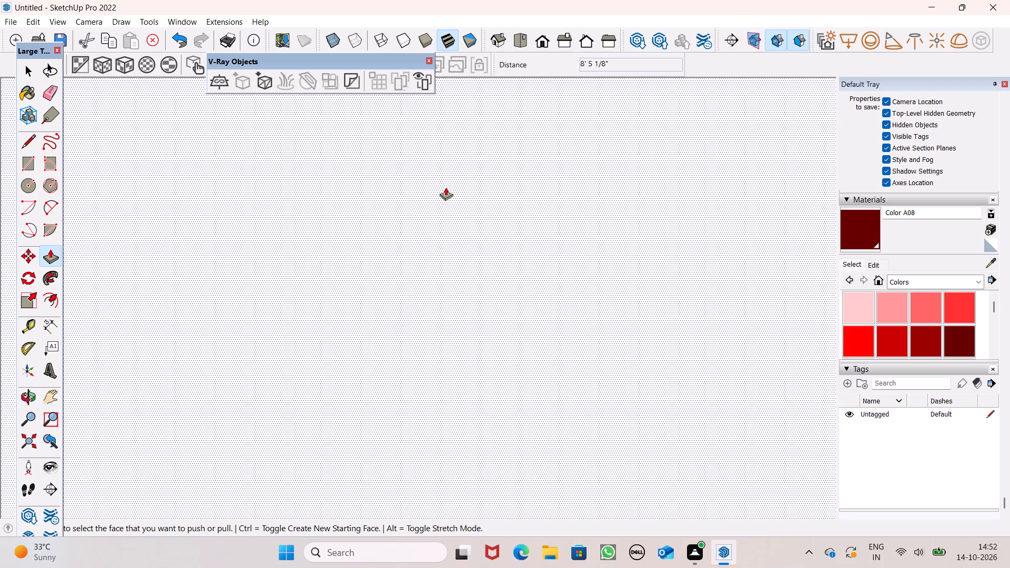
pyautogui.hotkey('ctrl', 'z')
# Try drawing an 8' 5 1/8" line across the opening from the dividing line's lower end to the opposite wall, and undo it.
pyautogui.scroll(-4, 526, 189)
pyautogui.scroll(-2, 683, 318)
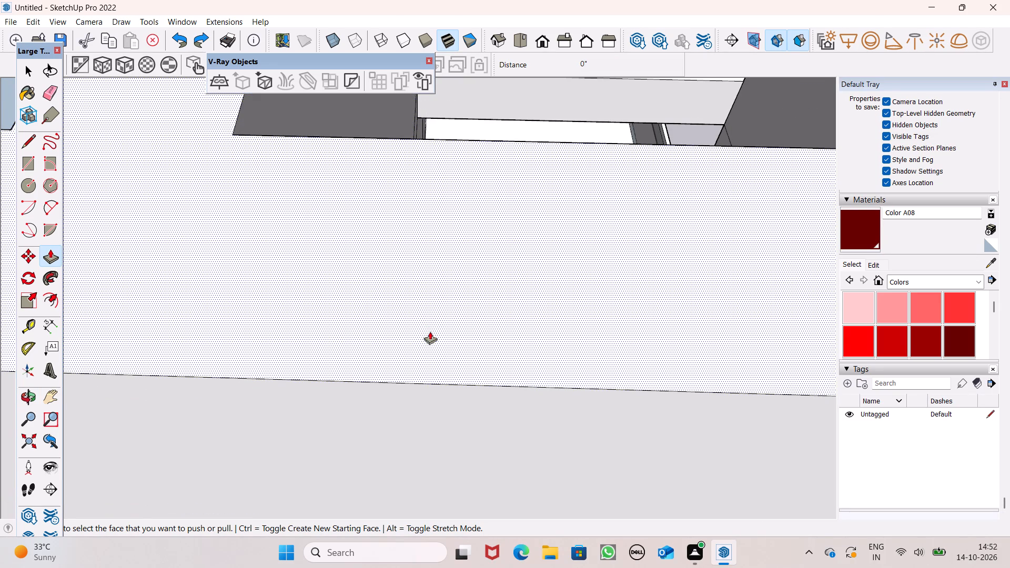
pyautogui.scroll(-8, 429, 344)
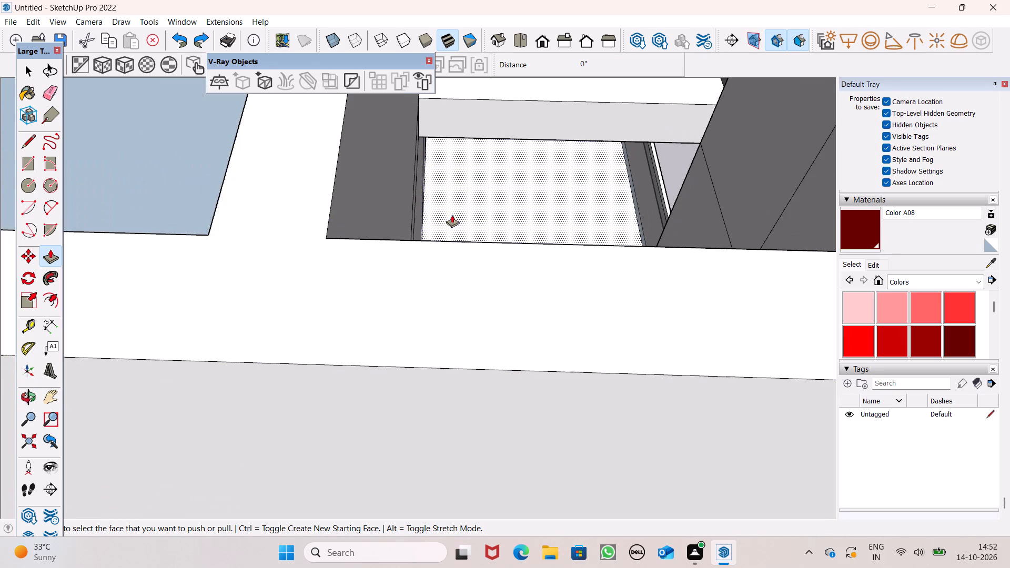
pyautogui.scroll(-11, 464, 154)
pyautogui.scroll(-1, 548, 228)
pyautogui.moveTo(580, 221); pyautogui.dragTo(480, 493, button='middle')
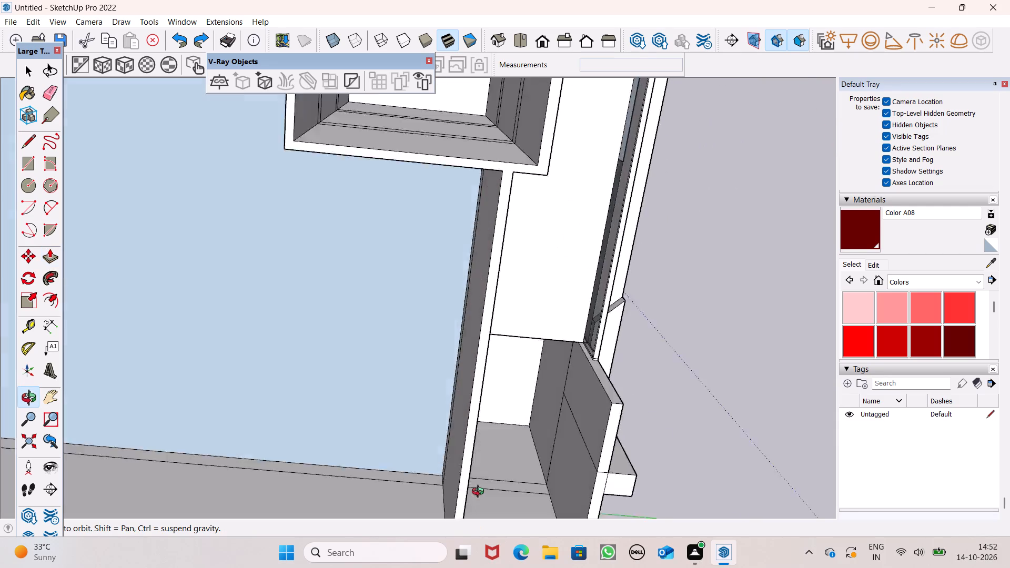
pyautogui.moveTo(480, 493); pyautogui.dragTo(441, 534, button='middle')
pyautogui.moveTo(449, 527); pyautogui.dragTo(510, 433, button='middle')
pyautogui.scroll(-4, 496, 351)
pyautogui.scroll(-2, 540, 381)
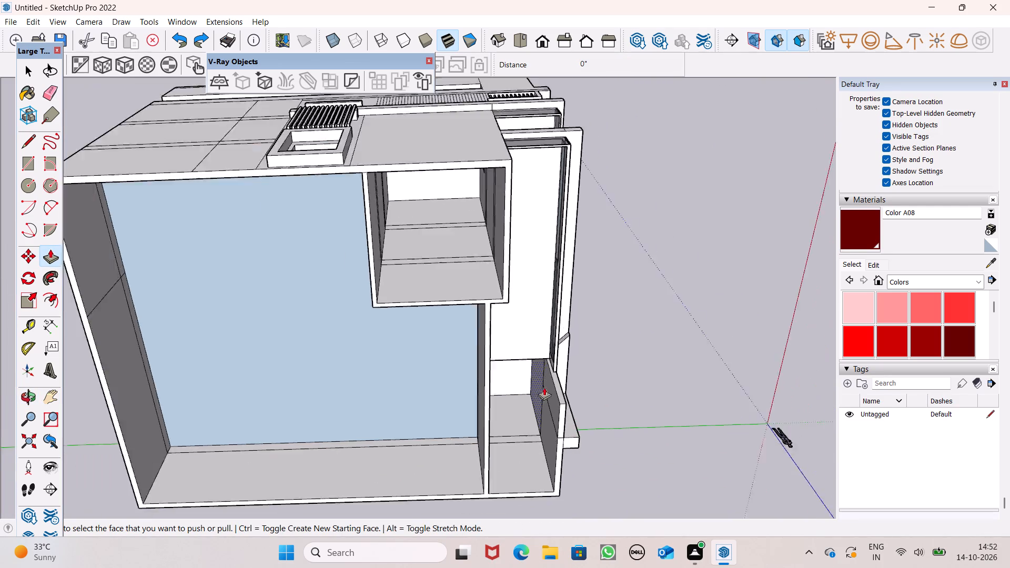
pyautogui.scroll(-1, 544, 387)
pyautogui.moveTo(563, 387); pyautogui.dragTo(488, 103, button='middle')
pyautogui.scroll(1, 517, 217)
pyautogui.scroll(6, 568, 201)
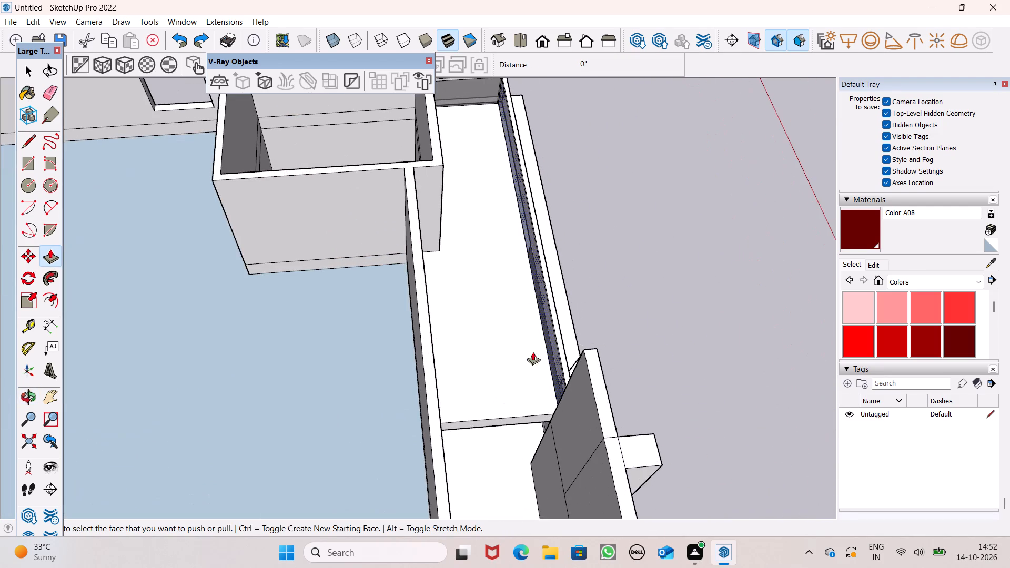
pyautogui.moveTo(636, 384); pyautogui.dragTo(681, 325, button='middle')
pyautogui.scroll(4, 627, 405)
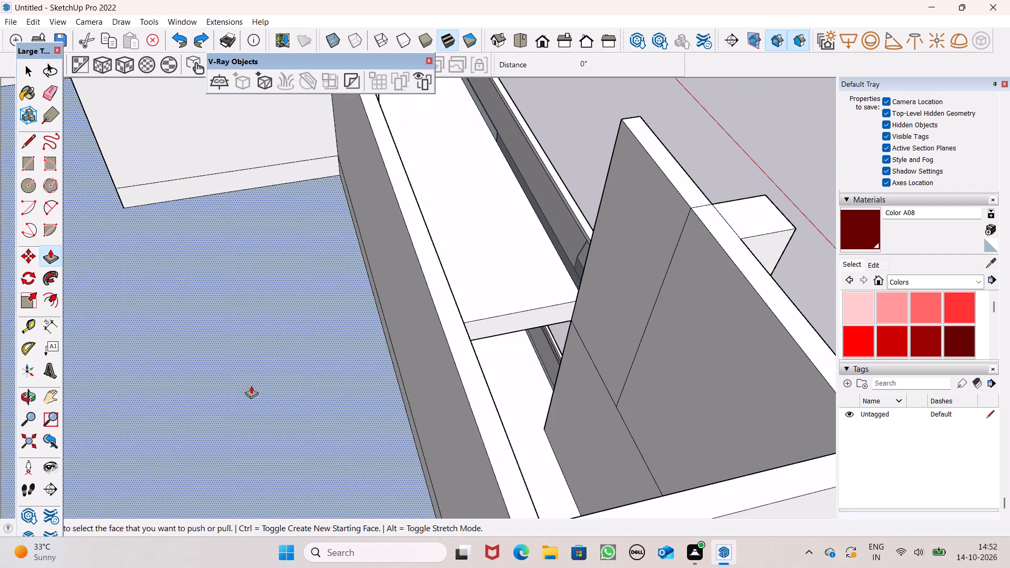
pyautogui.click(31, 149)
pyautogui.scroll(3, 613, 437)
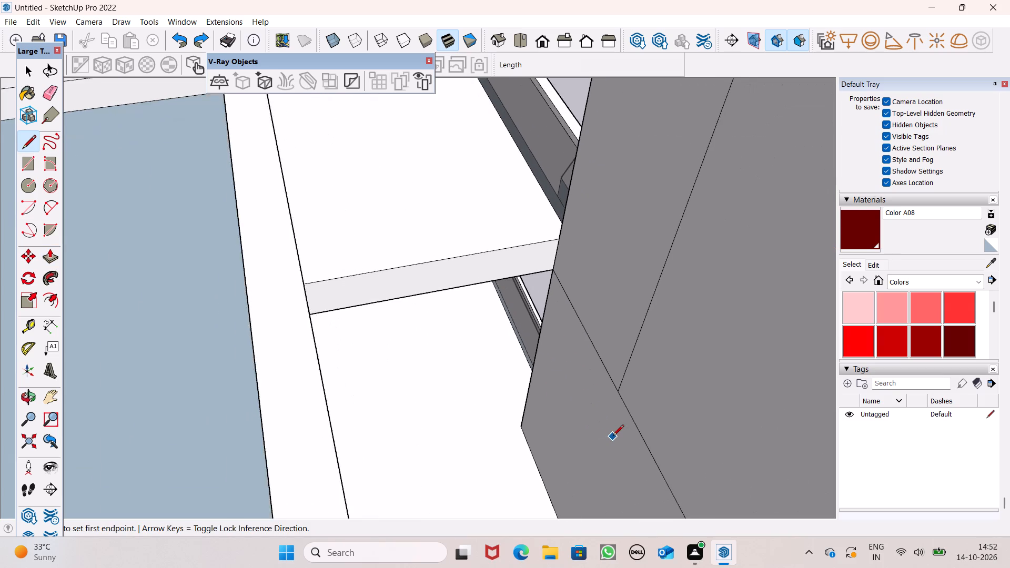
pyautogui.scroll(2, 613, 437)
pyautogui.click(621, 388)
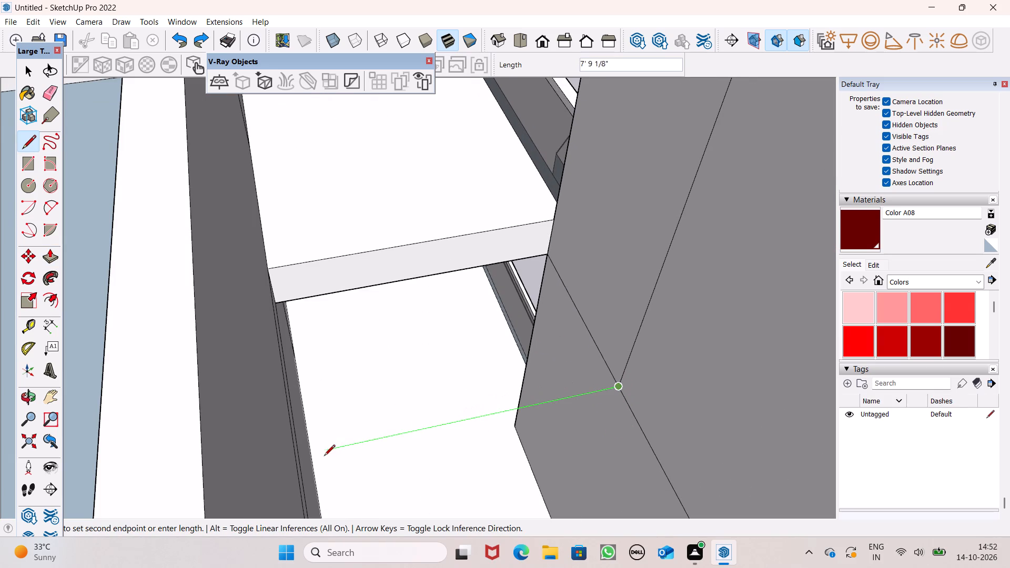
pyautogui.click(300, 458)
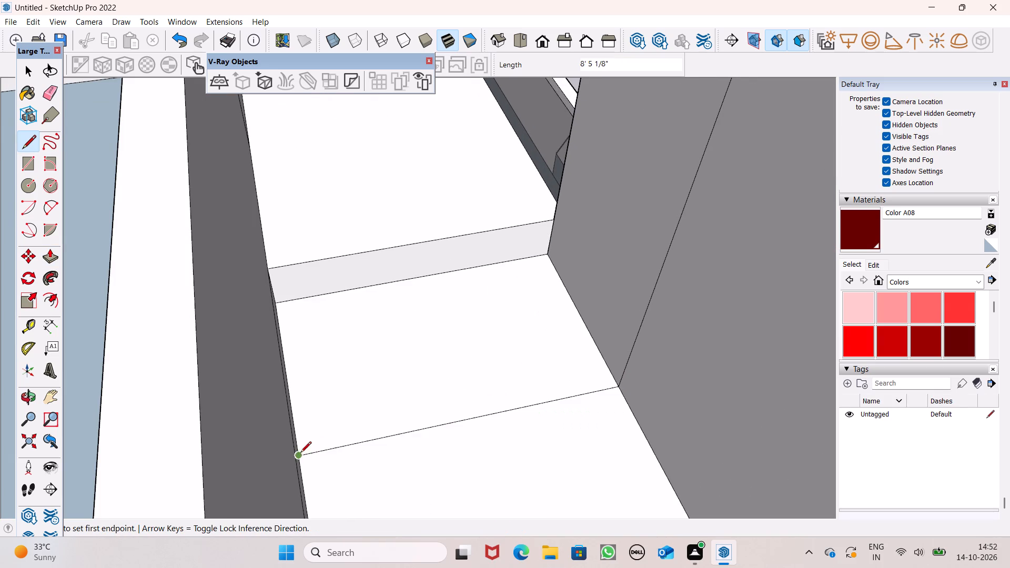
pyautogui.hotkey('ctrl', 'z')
# Extend the outer wall's dividing line 10' down its inner face to the lower floor.
pyautogui.scroll(-3, 462, 444)
pyautogui.scroll(-1, 573, 434)
pyautogui.scroll(2, 573, 434)
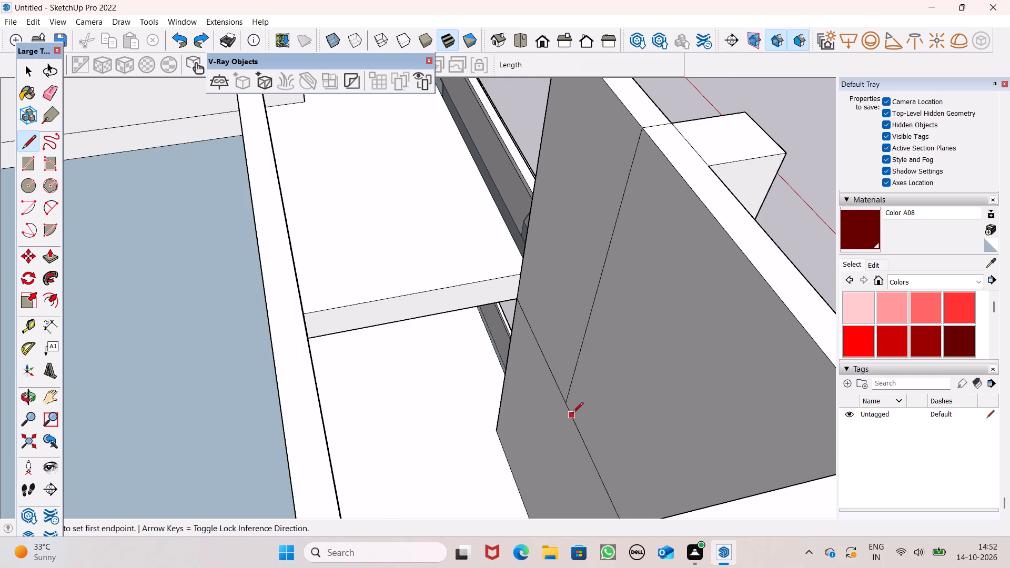
pyautogui.click(560, 409)
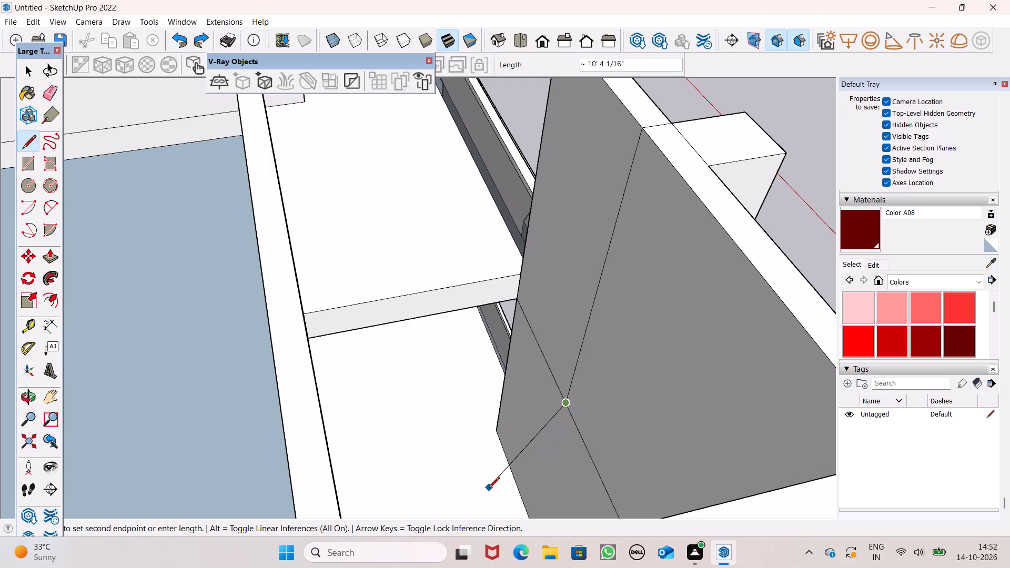
pyautogui.scroll(-1, 525, 484)
pyautogui.moveTo(539, 506); pyautogui.dragTo(554, 529, button='middle')
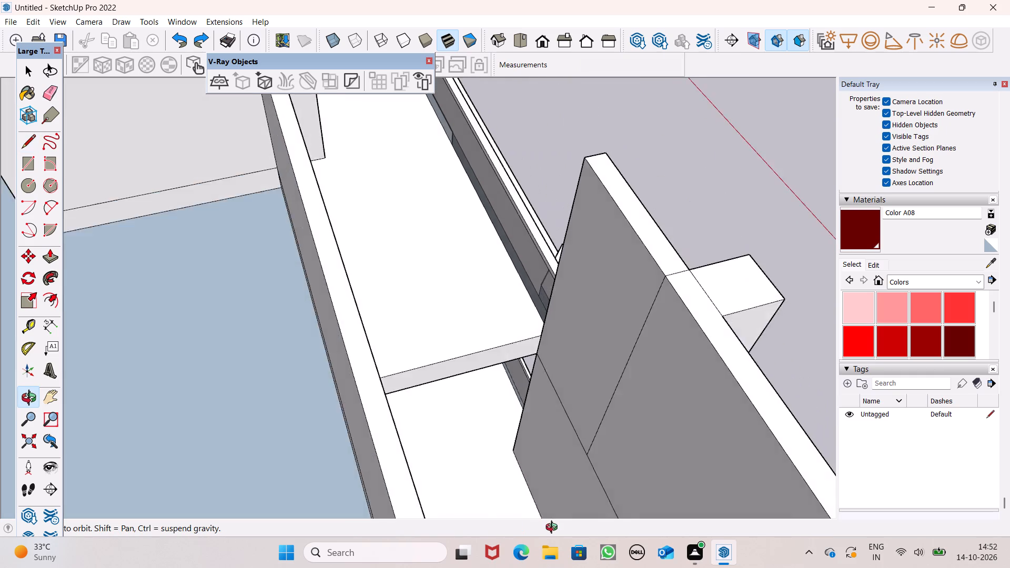
pyautogui.moveTo(554, 529); pyautogui.dragTo(611, 519, button='middle')
pyautogui.moveTo(714, 440); pyautogui.dragTo(647, 483, button='middle')
pyautogui.scroll(1, 647, 483)
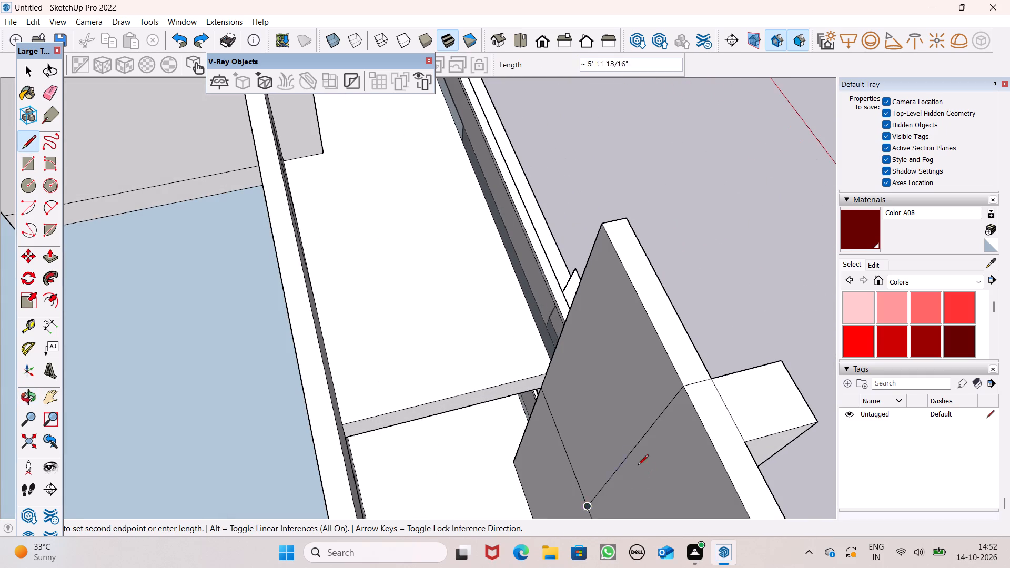
pyautogui.scroll(-5, 604, 417)
pyautogui.scroll(6, 604, 463)
pyautogui.scroll(-1, 458, 356)
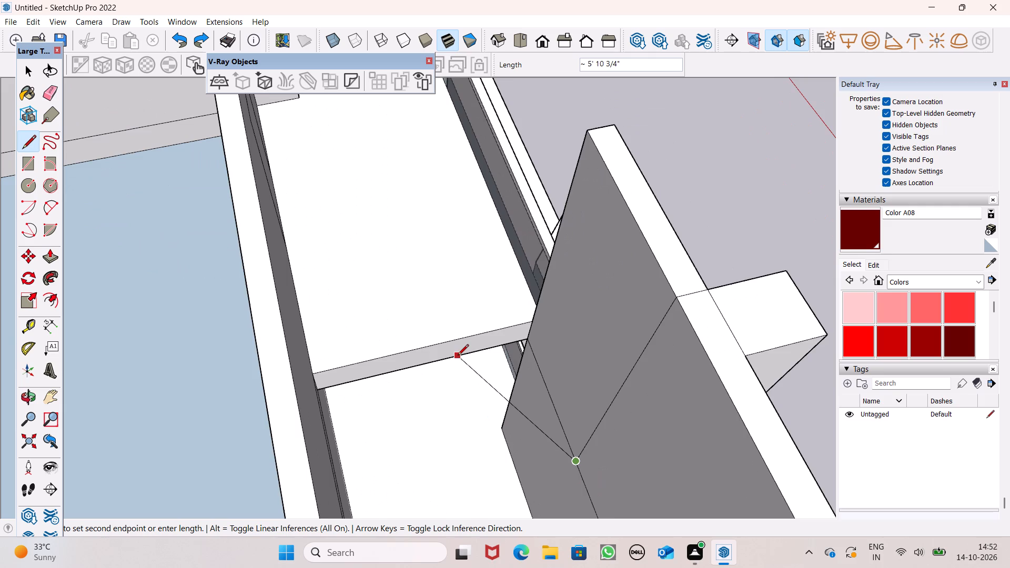
pyautogui.scroll(-4, 483, 387)
pyautogui.scroll(6, 518, 453)
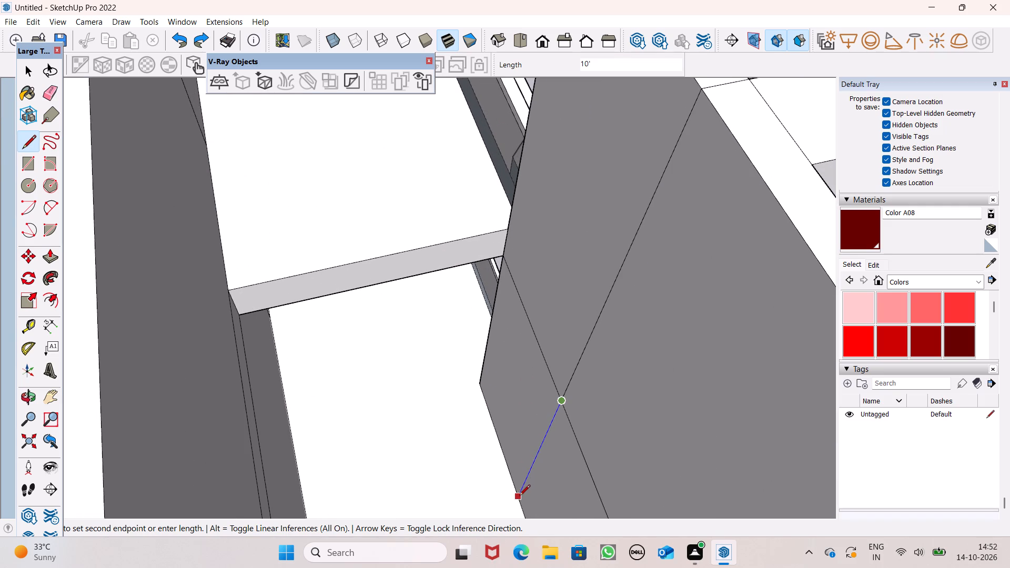
pyautogui.click(519, 500)
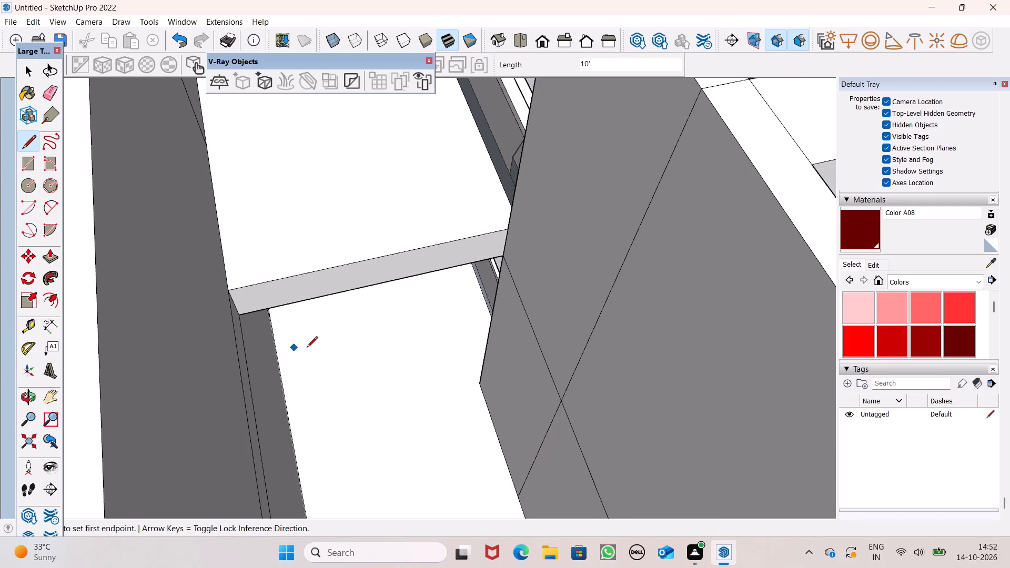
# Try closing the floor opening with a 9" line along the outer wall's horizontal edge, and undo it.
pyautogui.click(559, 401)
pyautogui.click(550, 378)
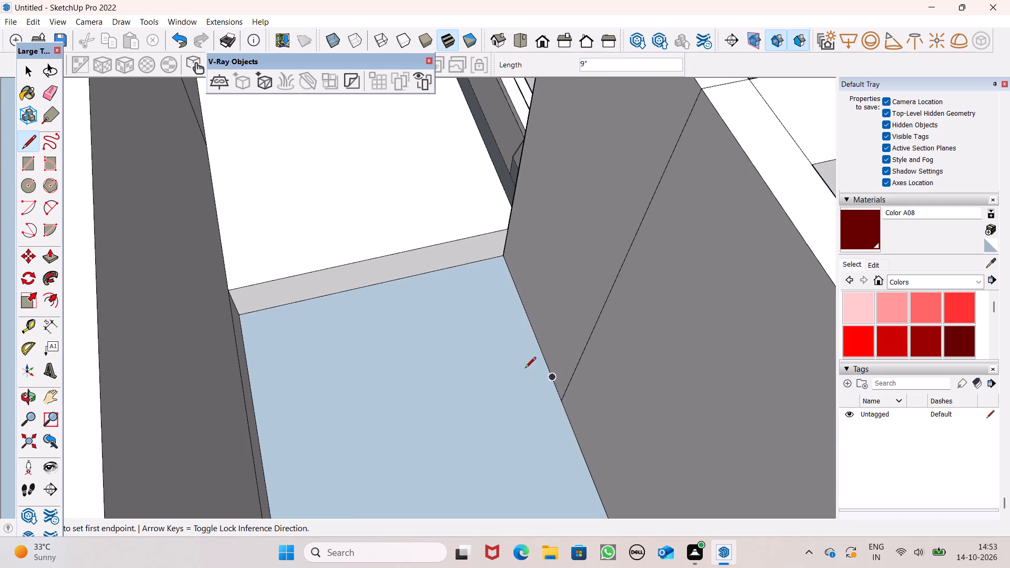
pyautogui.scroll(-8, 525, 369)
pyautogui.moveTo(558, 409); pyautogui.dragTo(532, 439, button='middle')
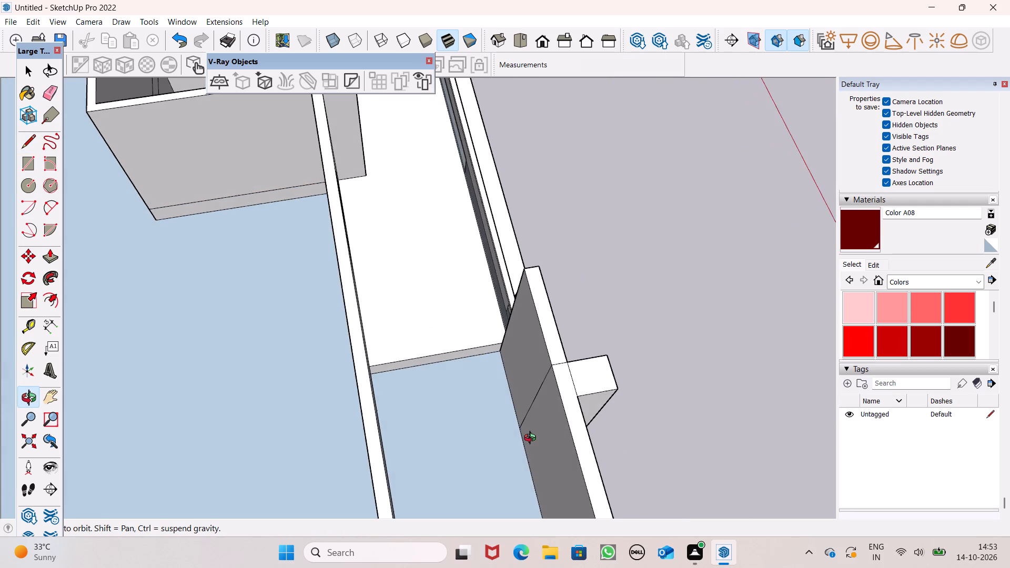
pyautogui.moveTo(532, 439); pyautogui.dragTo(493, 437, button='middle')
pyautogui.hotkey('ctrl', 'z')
# Draw an 8' 5 1/8" line across the lower floor from the outer wall's dividing line to the opposite wall.
pyautogui.moveTo(504, 432); pyautogui.dragTo(536, 428, button='middle')
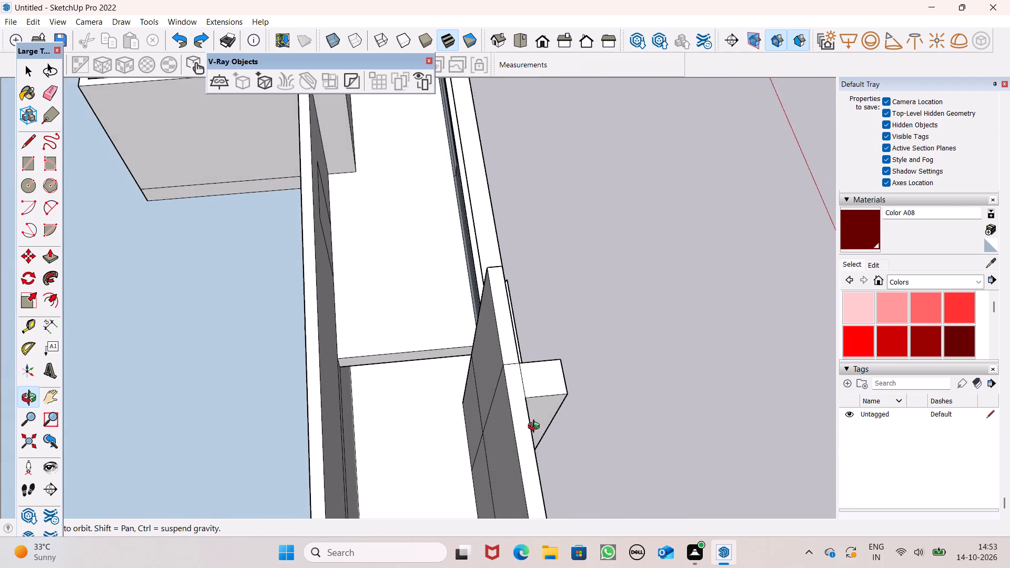
pyautogui.moveTo(536, 428); pyautogui.dragTo(537, 427, button='middle')
pyautogui.scroll(3, 452, 445)
pyautogui.click(476, 470)
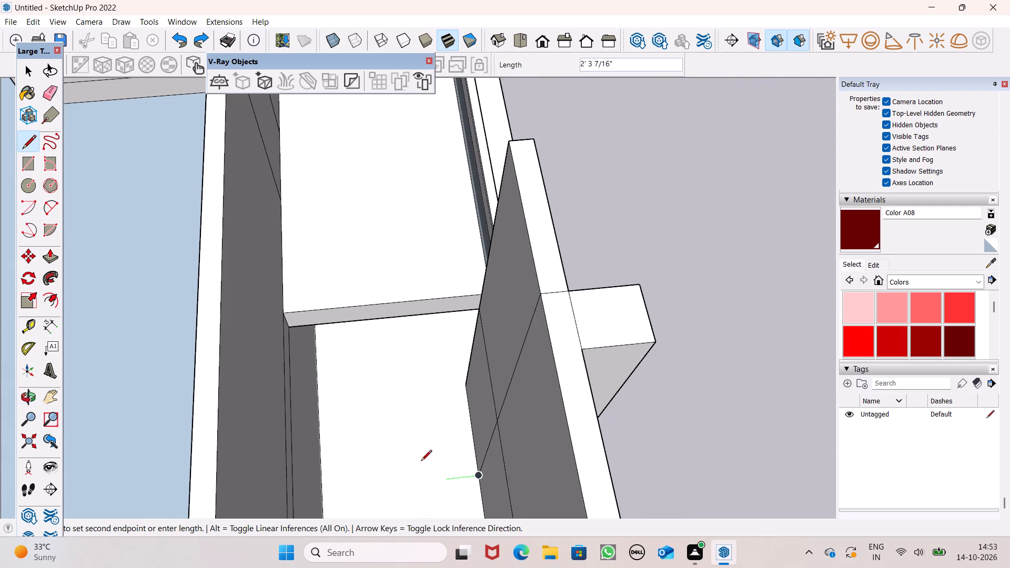
pyautogui.click(324, 489)
# Draw a 10' line up the opposite wall's inner face from the end of the line crossing the lower floor.
pyautogui.click(324, 494)
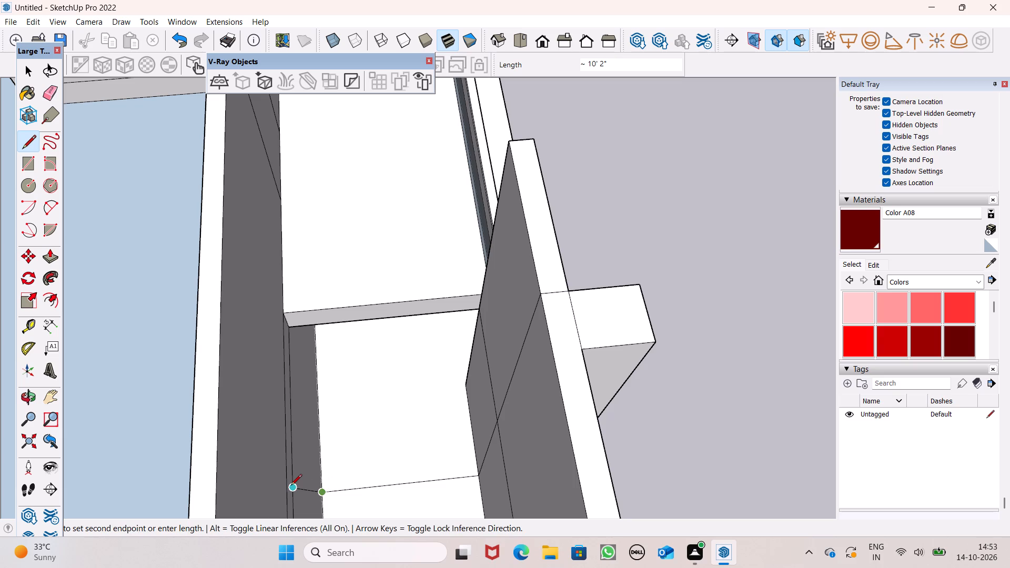
pyautogui.scroll(5, 312, 494)
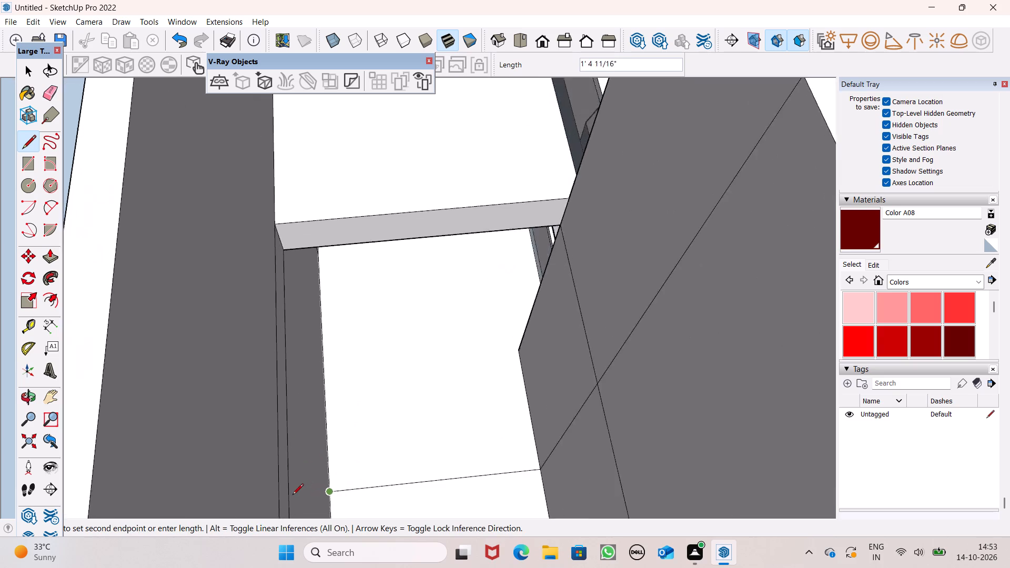
pyautogui.scroll(2, 292, 495)
pyautogui.click(338, 491)
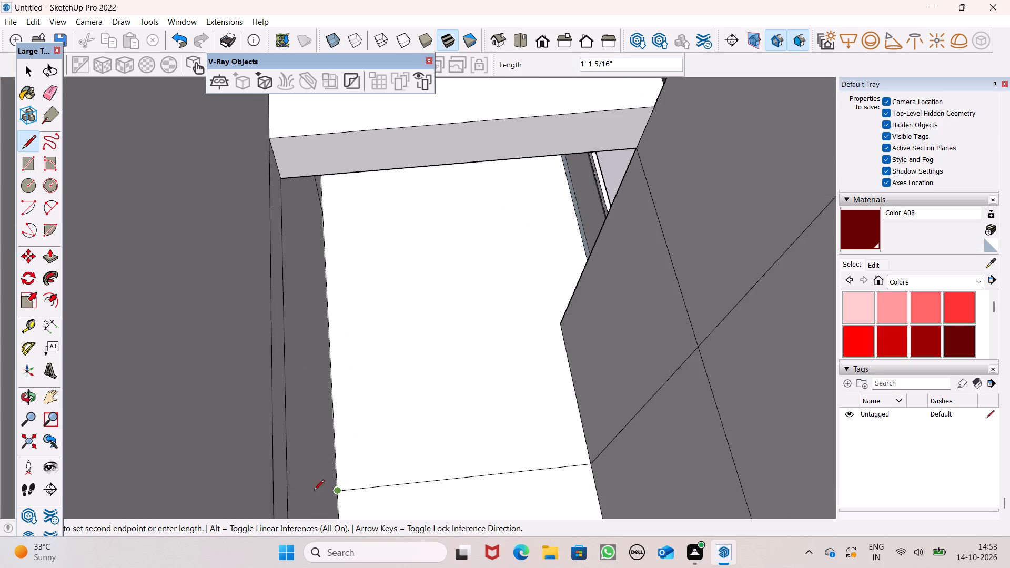
pyautogui.moveTo(360, 499); pyautogui.dragTo(250, 501, button='middle')
pyautogui.scroll(1, 250, 493)
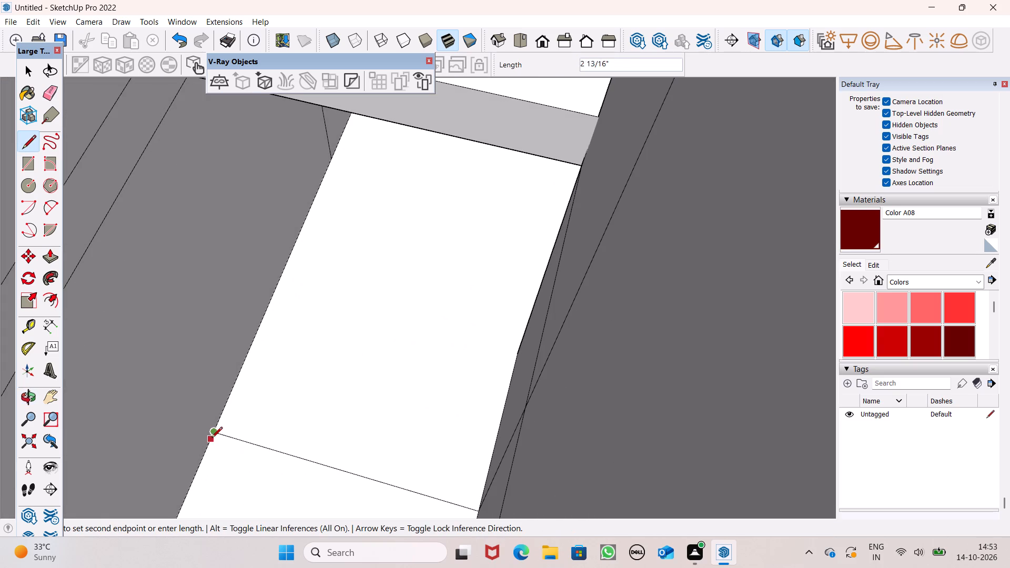
pyautogui.click(211, 433)
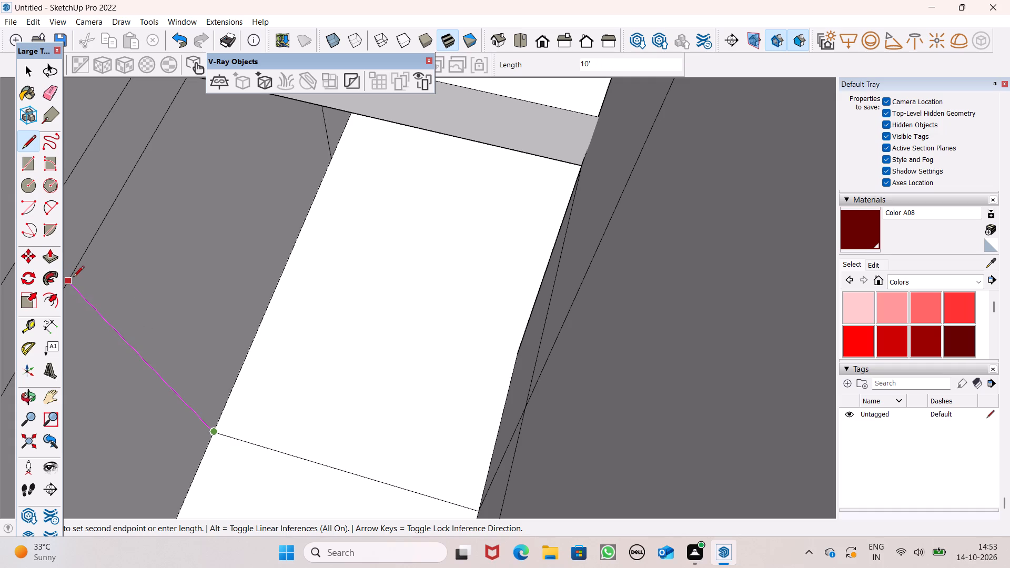
pyautogui.click(72, 278)
# Examine the outer wall, slab edge and facade openings around the newly lined upper floor opening.
pyautogui.scroll(-4, 311, 383)
pyautogui.scroll(-6, 365, 402)
pyautogui.moveTo(388, 412); pyautogui.dragTo(251, 427, button='middle')
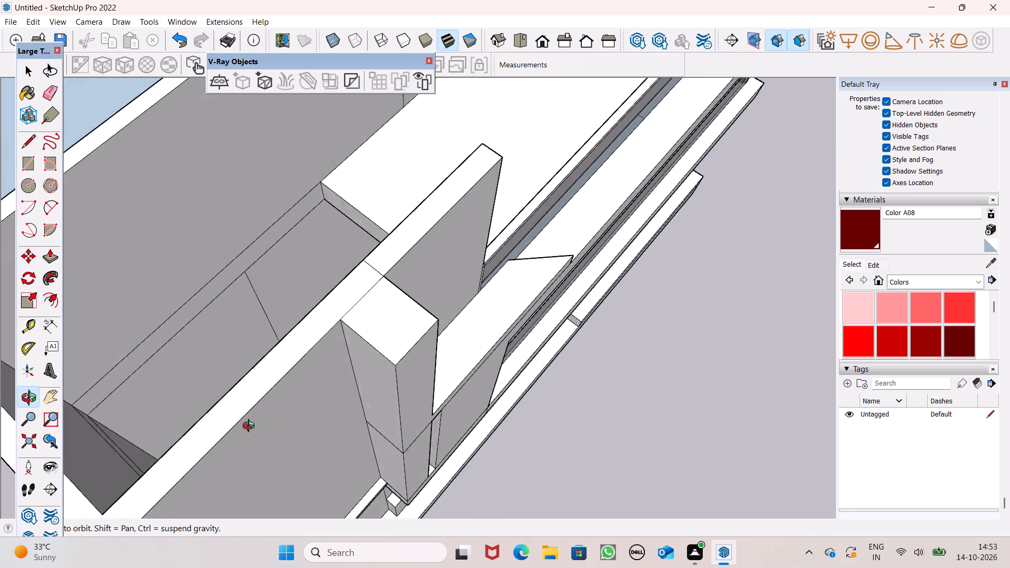
pyautogui.moveTo(251, 427); pyautogui.dragTo(0, 171, button='middle')
pyautogui.scroll(1, 0, 170)
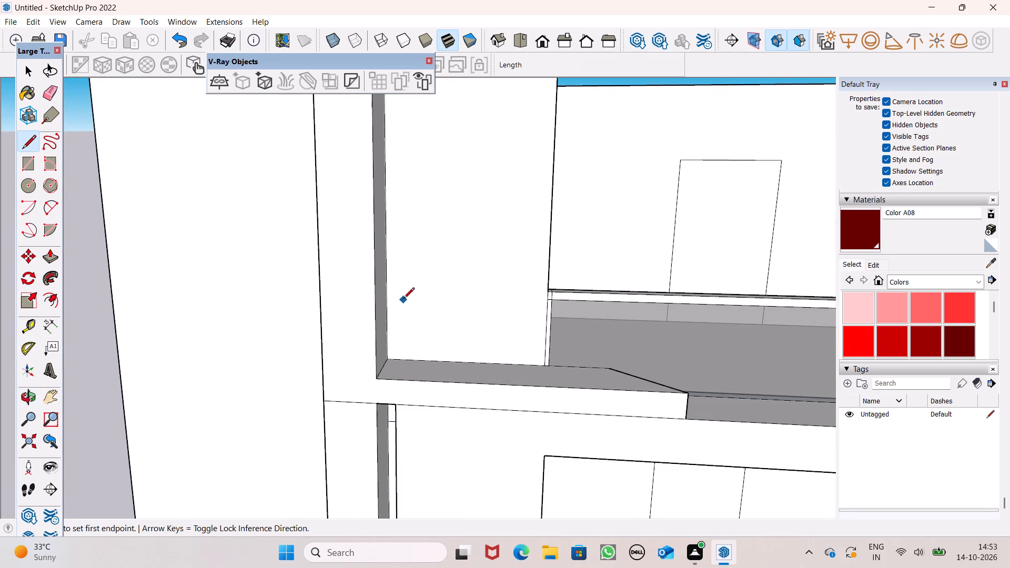
pyautogui.scroll(-2, 403, 303)
pyautogui.moveTo(480, 469); pyautogui.dragTo(193, 370, button='middle')
pyautogui.scroll(-3, 410, 386)
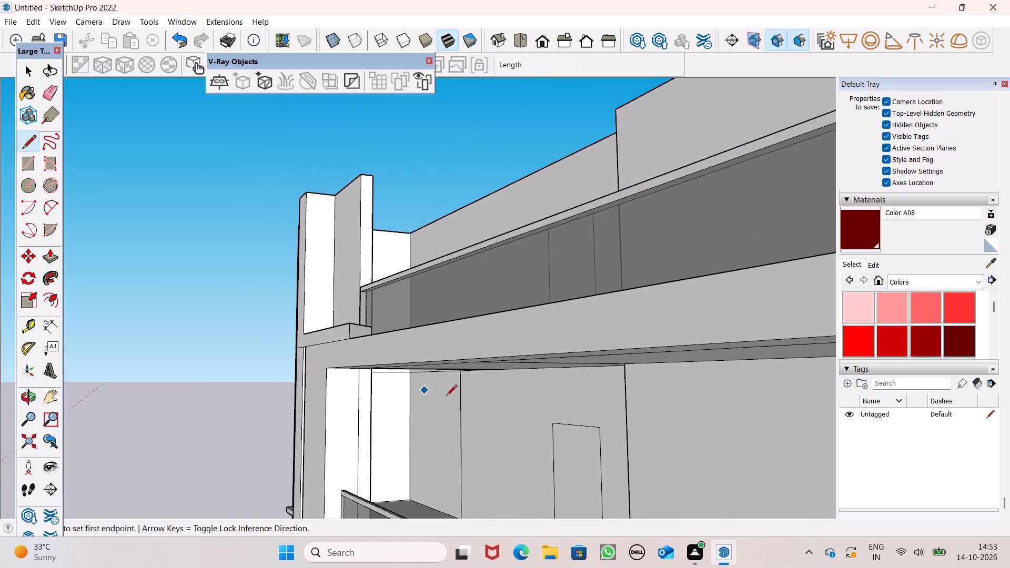
pyautogui.scroll(1, 461, 389)
pyautogui.scroll(-2, 452, 369)
pyautogui.moveTo(481, 495); pyautogui.dragTo(498, 511, button='middle')
pyautogui.scroll(2, 424, 472)
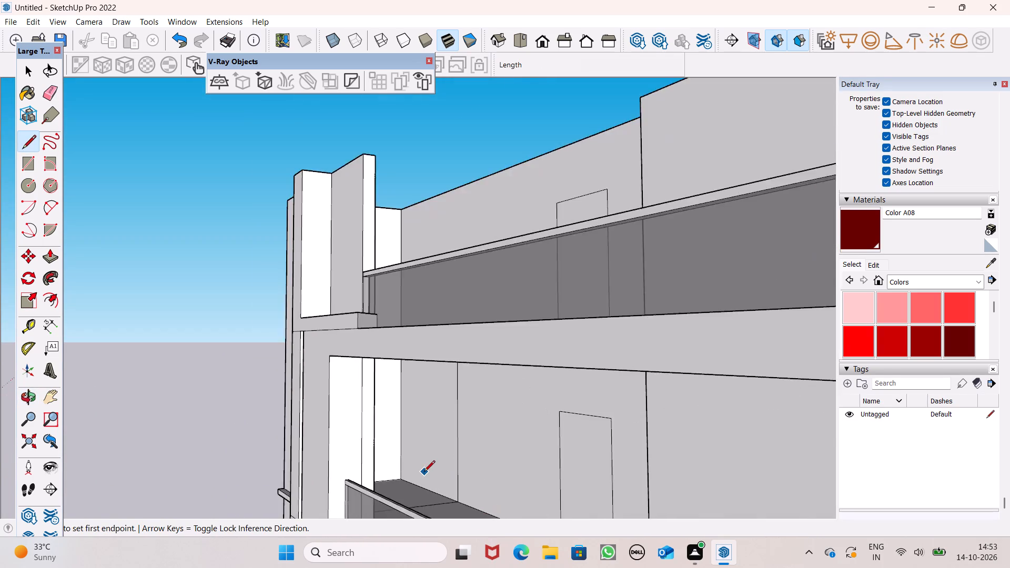
pyautogui.scroll(3, 424, 472)
pyautogui.scroll(-2, 485, 449)
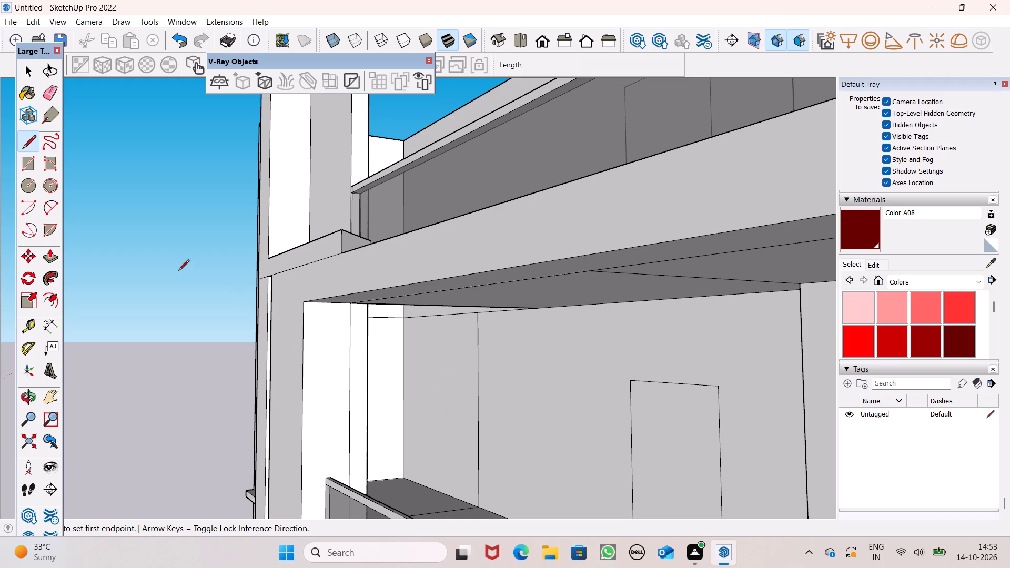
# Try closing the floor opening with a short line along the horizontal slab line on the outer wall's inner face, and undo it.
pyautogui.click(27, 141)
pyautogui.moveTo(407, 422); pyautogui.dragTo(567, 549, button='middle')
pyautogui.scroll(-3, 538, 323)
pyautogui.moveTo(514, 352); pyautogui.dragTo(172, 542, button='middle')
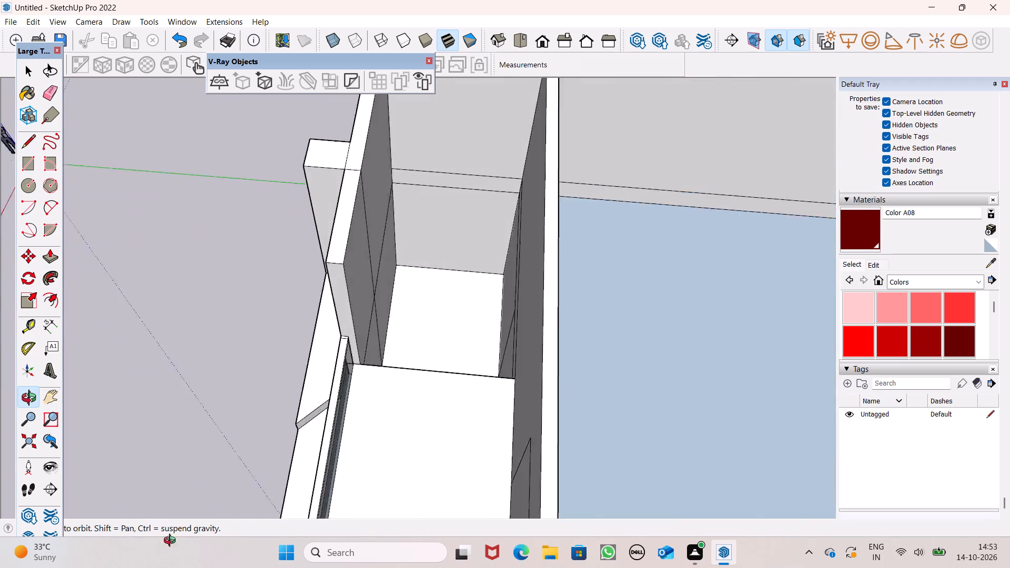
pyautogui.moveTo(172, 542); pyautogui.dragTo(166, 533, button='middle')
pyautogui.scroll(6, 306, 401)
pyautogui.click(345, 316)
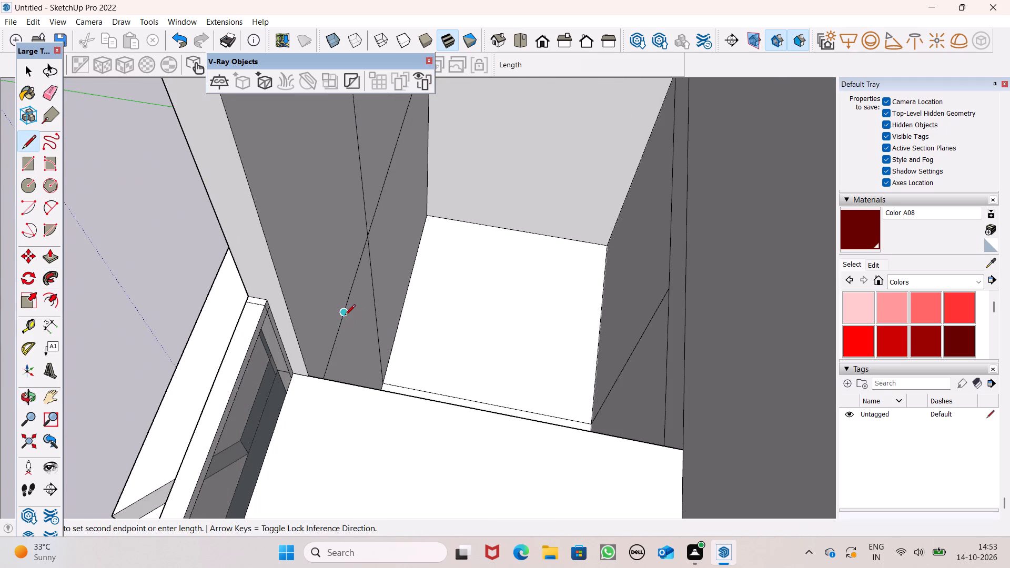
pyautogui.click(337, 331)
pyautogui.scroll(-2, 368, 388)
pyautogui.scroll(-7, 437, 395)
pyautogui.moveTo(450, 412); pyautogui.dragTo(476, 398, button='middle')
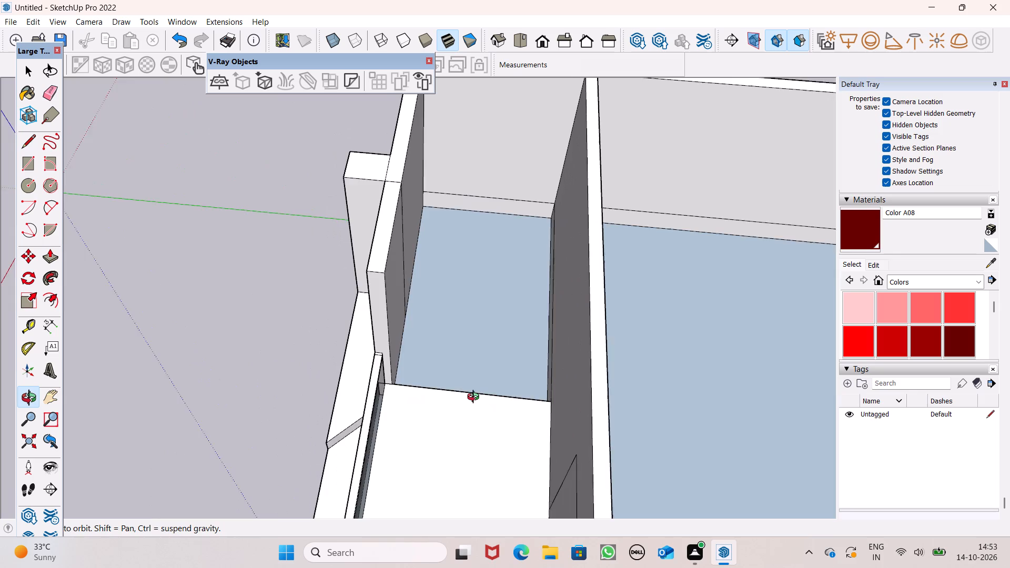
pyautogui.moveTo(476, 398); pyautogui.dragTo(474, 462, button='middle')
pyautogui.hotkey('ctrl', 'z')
# Erase the upper of the two horizontal slab lines on the opening's end wall.
pyautogui.scroll(5, 541, 328)
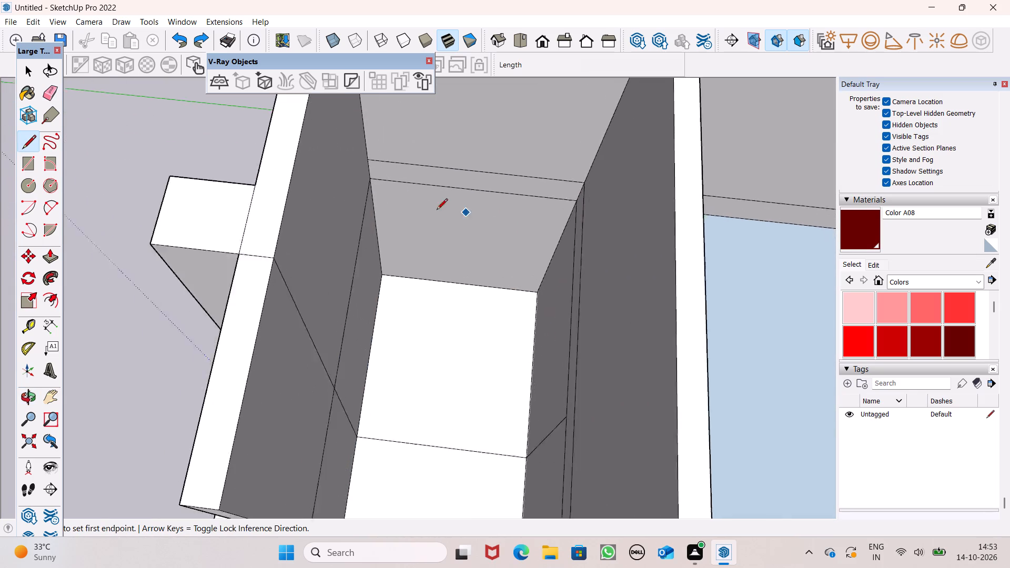
pyautogui.scroll(2, 437, 210)
pyautogui.click(56, 95)
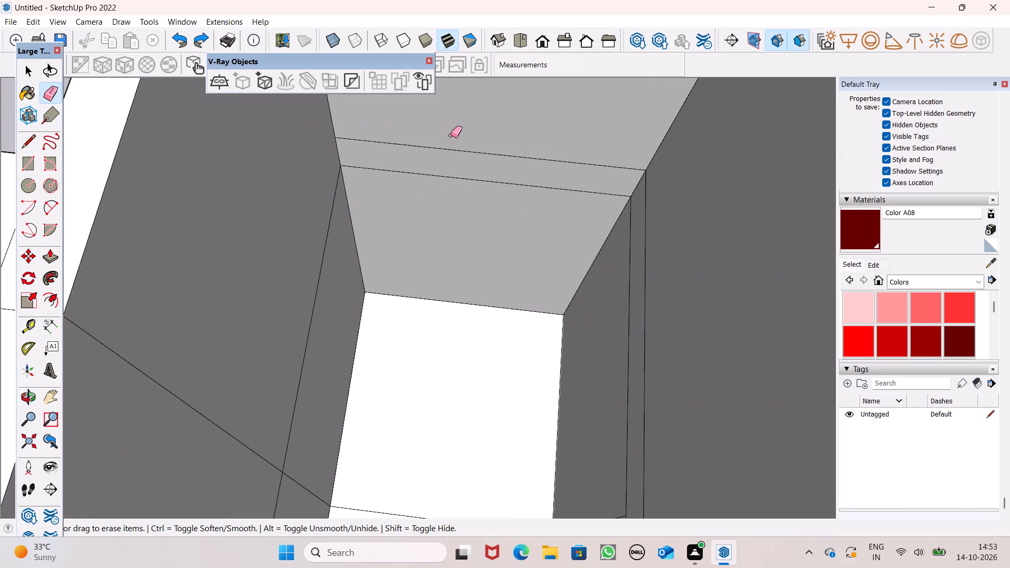
pyautogui.moveTo(451, 136); pyautogui.dragTo(458, 159)
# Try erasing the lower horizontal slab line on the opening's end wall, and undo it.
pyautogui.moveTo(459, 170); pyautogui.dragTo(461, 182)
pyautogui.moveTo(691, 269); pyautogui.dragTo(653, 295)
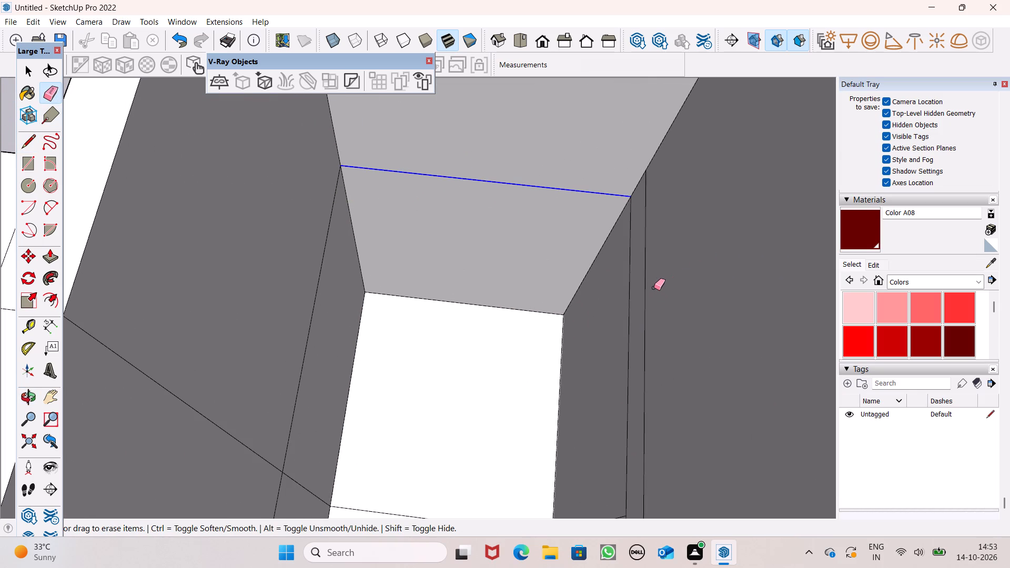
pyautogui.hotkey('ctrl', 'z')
# Close the floor opening by tracing a segment about 7 3/16" long along the end wall's remaining horizontal slab line.
pyautogui.scroll(-4, 265, 298)
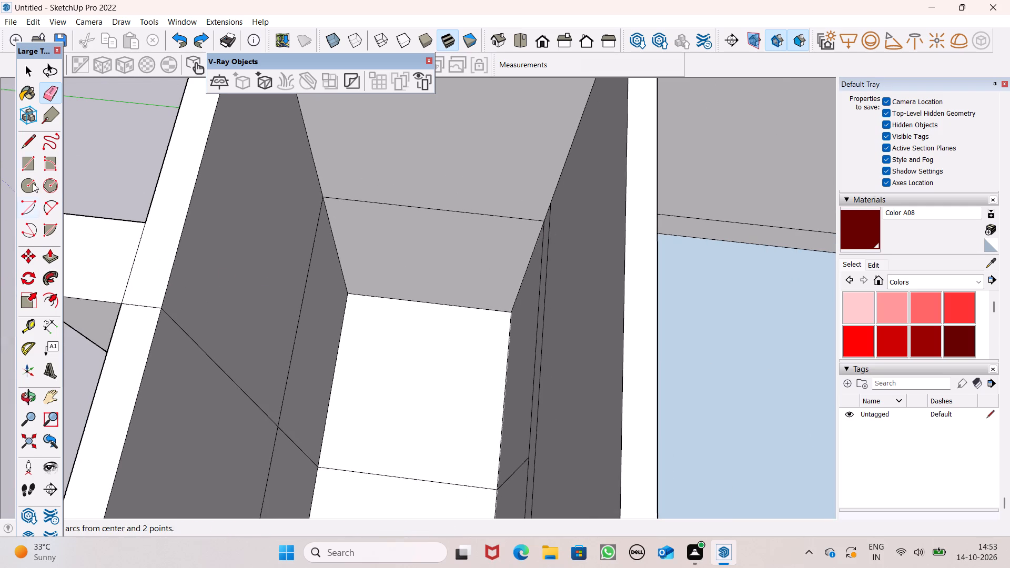
pyautogui.click(25, 144)
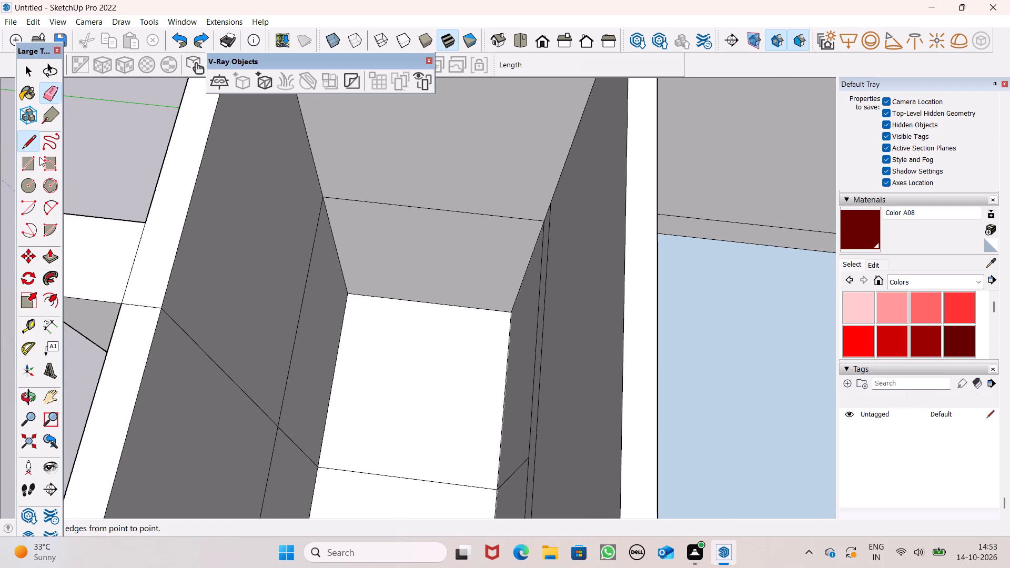
pyautogui.click(339, 199)
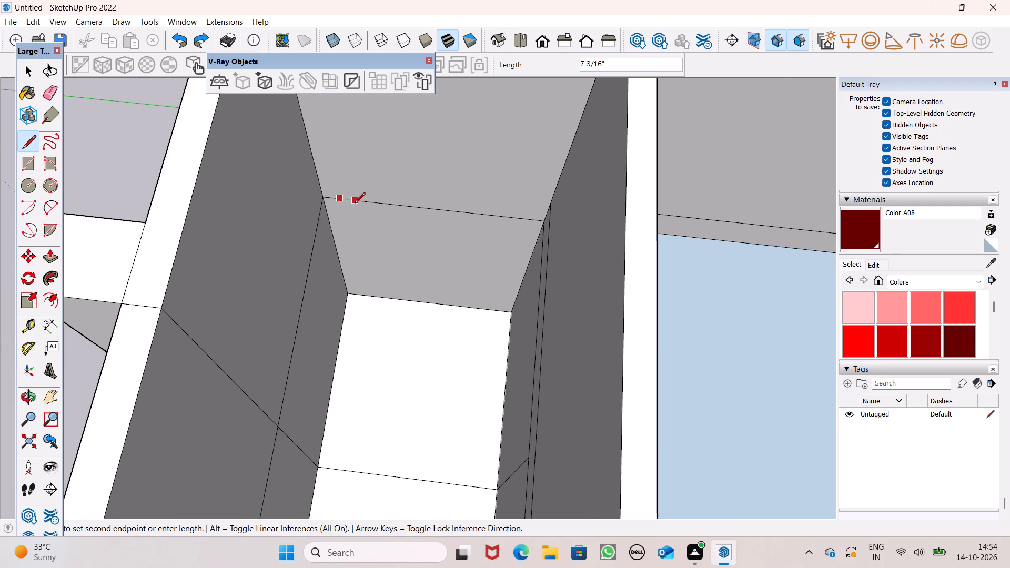
pyautogui.click(356, 204)
pyautogui.scroll(-5, 383, 222)
pyautogui.scroll(-1, 400, 276)
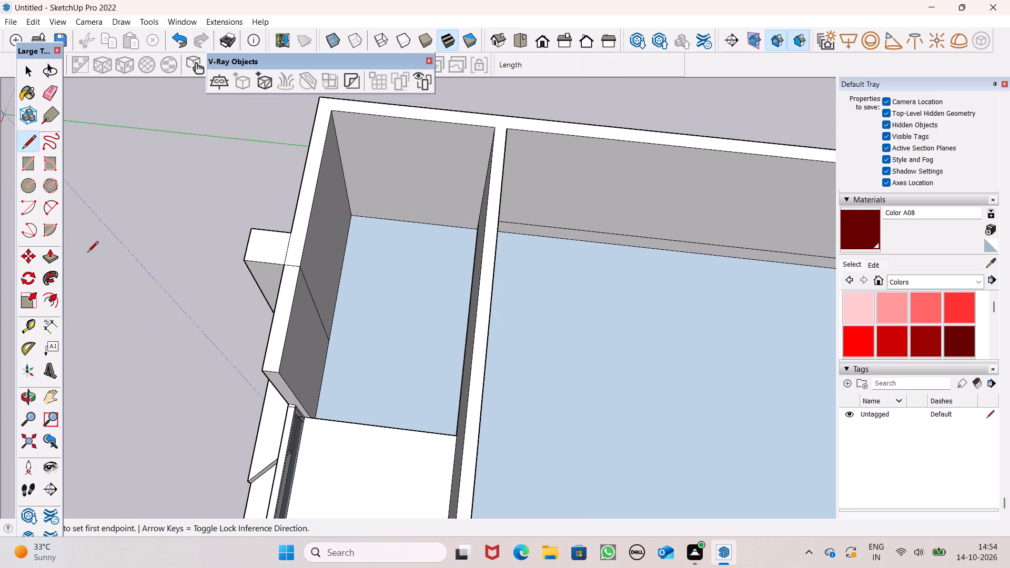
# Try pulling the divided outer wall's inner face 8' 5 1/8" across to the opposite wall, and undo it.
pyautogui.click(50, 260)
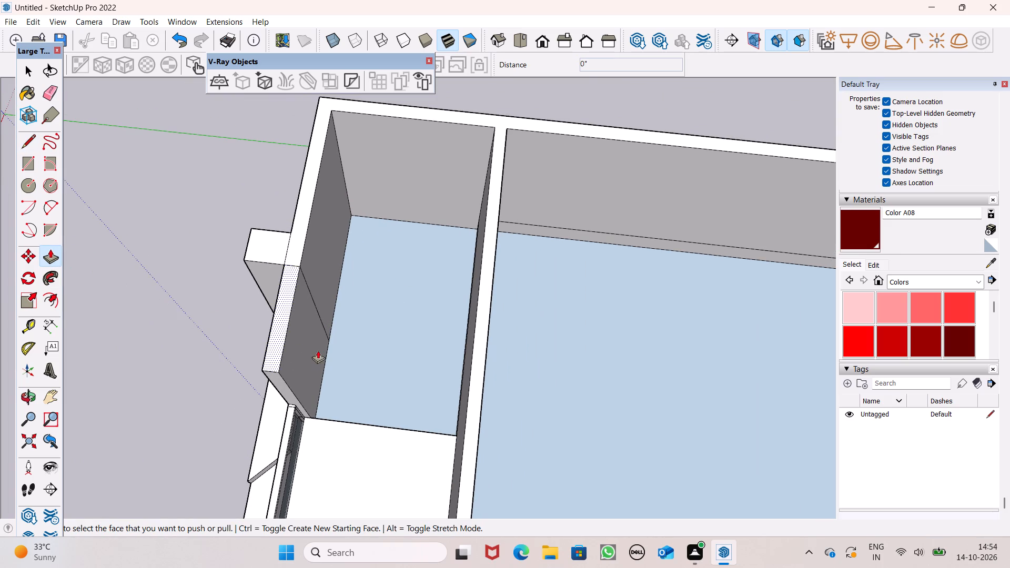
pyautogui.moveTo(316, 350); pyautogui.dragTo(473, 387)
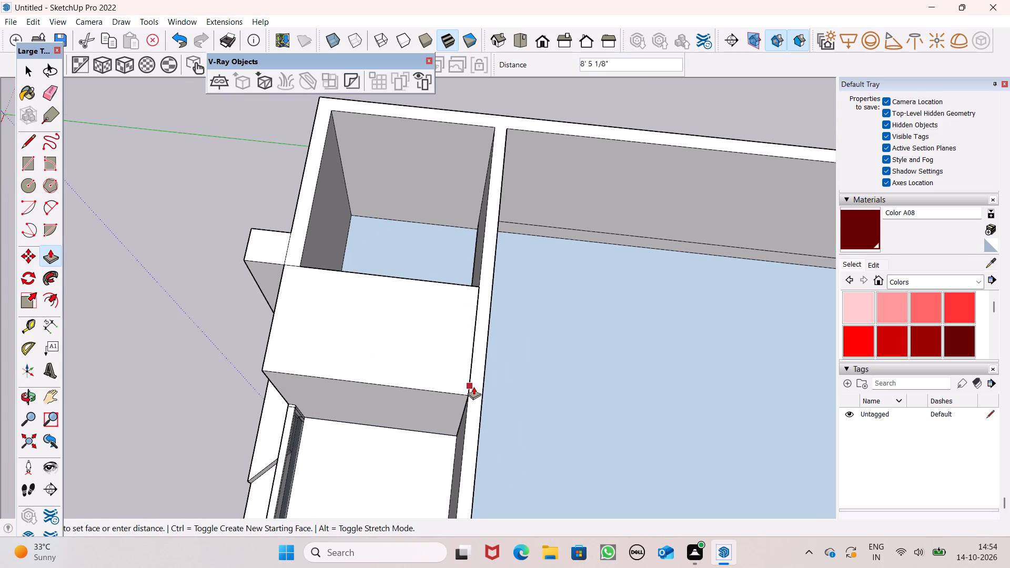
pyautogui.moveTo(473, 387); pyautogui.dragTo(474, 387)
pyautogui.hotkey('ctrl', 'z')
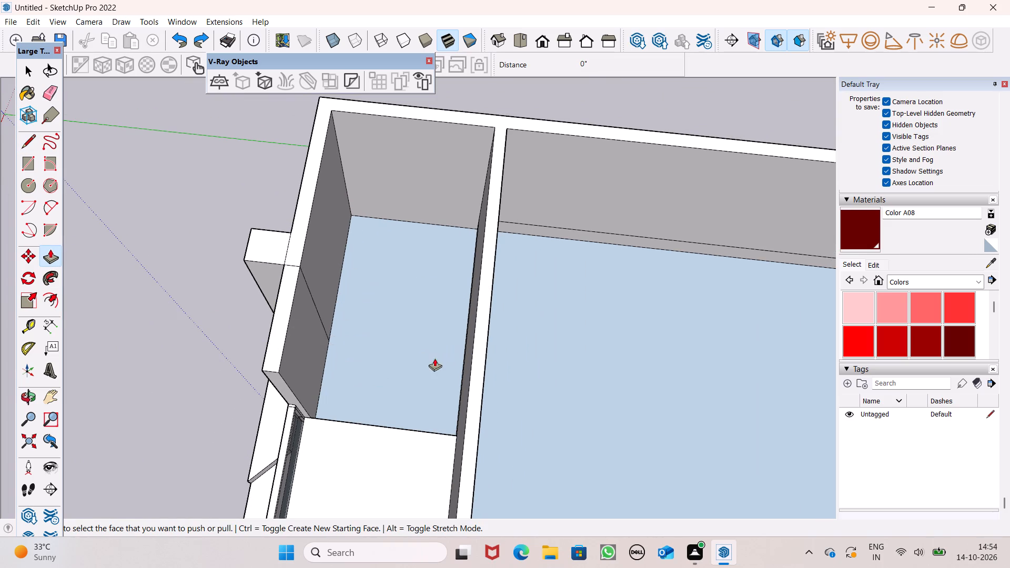
# Extend the divided outer wall section 8' 5 1/8" across the opening to the opposite wall with Push/Pull.
pyautogui.moveTo(287, 370); pyautogui.dragTo(466, 400)
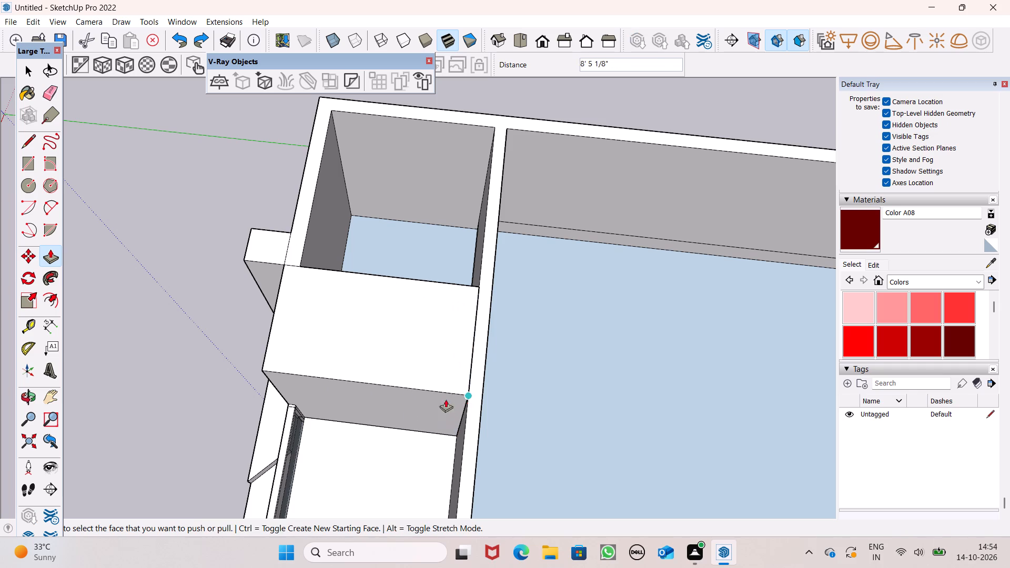
# Examine the extended wall block from the facade side and from above the whole building.
pyautogui.moveTo(383, 419); pyautogui.dragTo(741, 301, button='middle')
pyautogui.scroll(1, 592, 269)
pyautogui.moveTo(599, 276); pyautogui.dragTo(676, 171, button='middle')
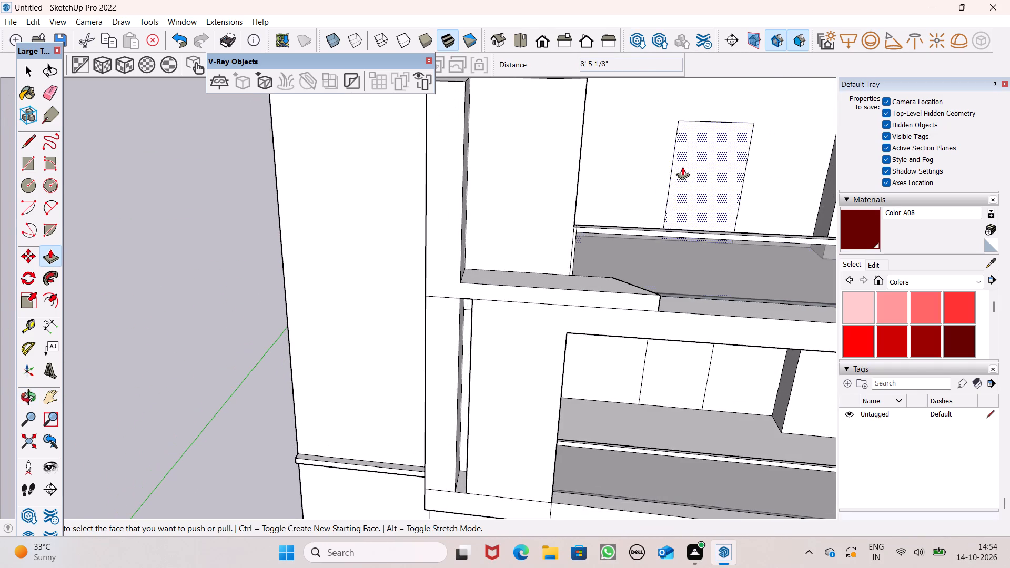
pyautogui.scroll(-6, 721, 294)
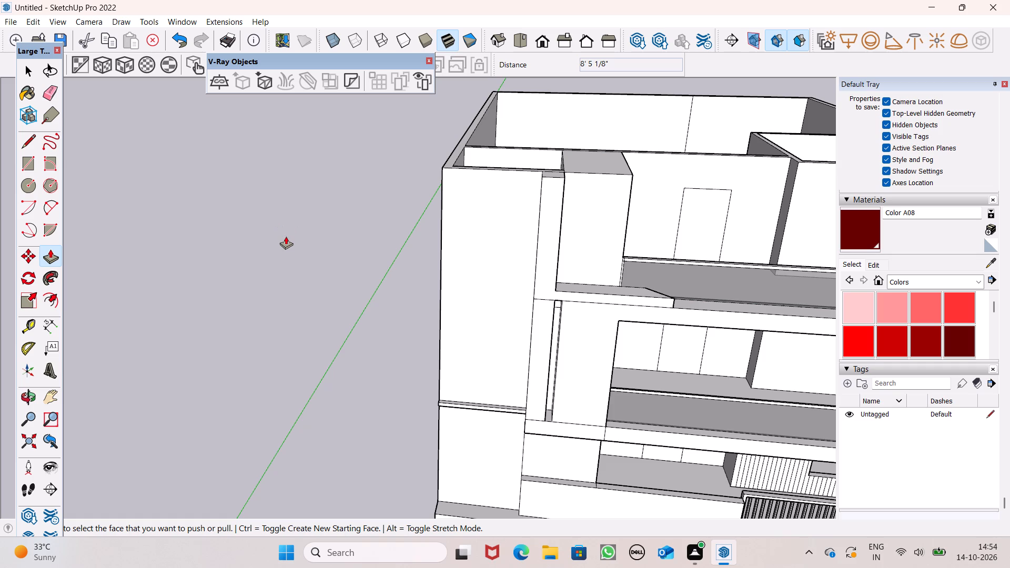
pyautogui.scroll(-6, 450, 118)
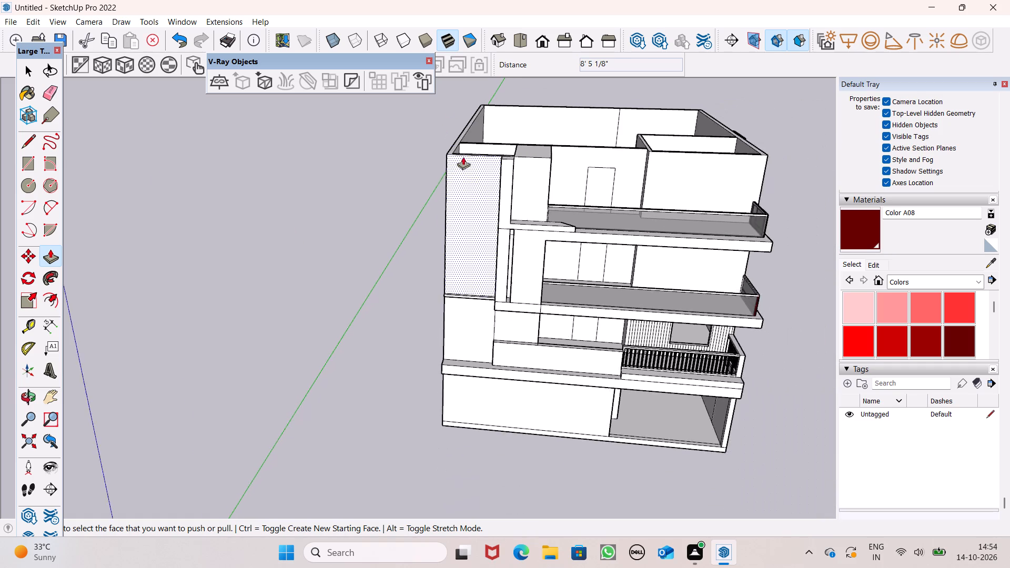
pyautogui.scroll(-5, 463, 157)
pyautogui.moveTo(479, 192); pyautogui.dragTo(516, 396, button='middle')
pyautogui.scroll(-1, 605, 185)
pyautogui.scroll(2, 605, 185)
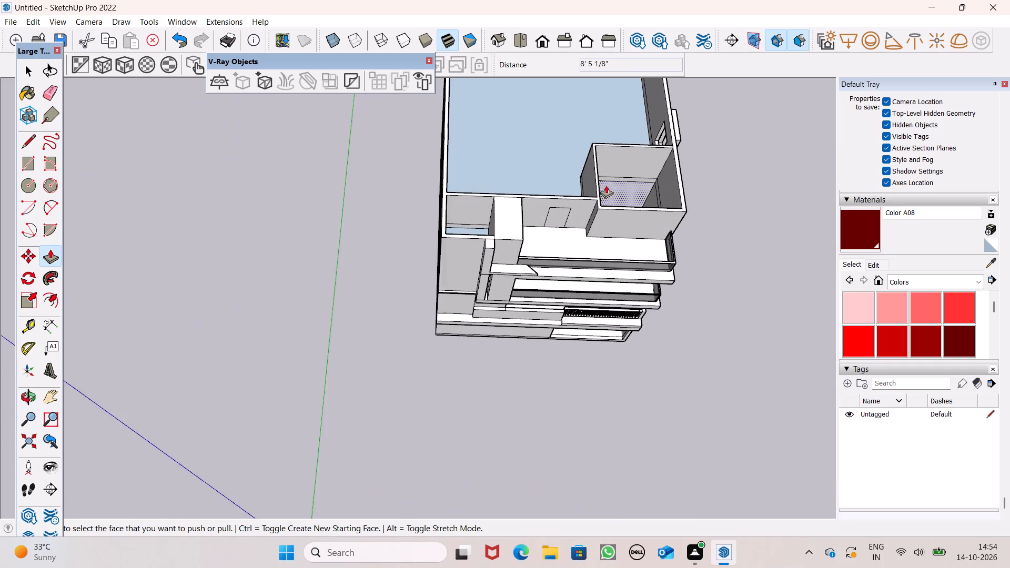
pyautogui.scroll(2, 606, 185)
pyautogui.scroll(3, 541, 171)
pyautogui.scroll(-2, 522, 344)
pyautogui.scroll(-6, 480, 330)
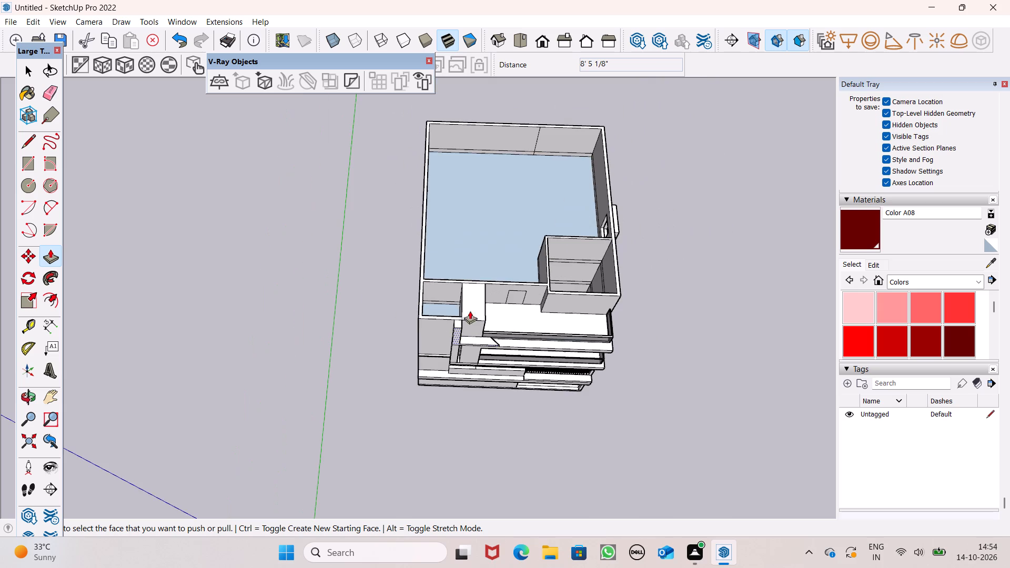
# Draw a 7 5/16" line across the top of the inner wall from the extended block's balcony-side corner.
pyautogui.scroll(5, 477, 131)
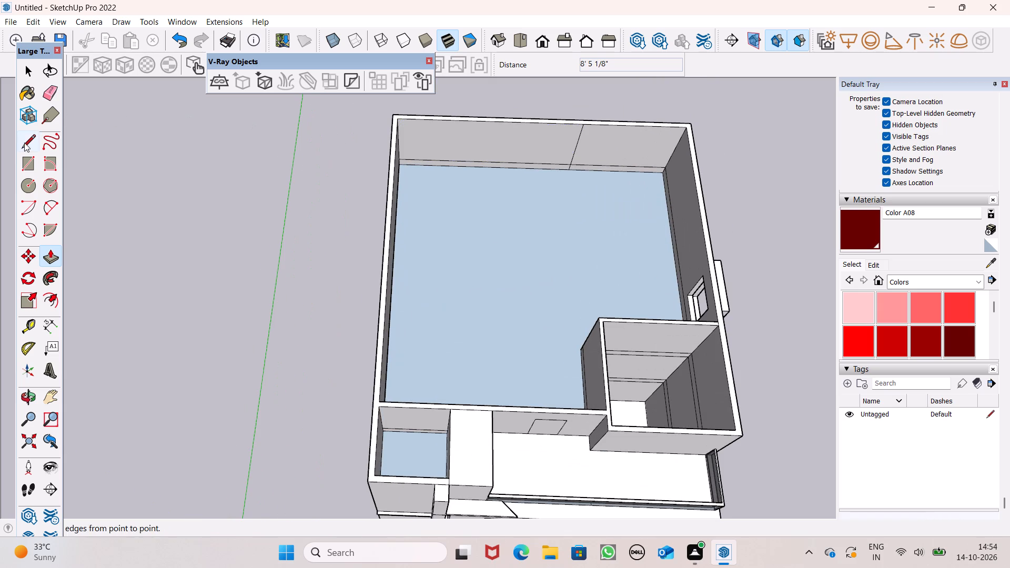
pyautogui.click(25, 138)
pyautogui.scroll(10, 485, 399)
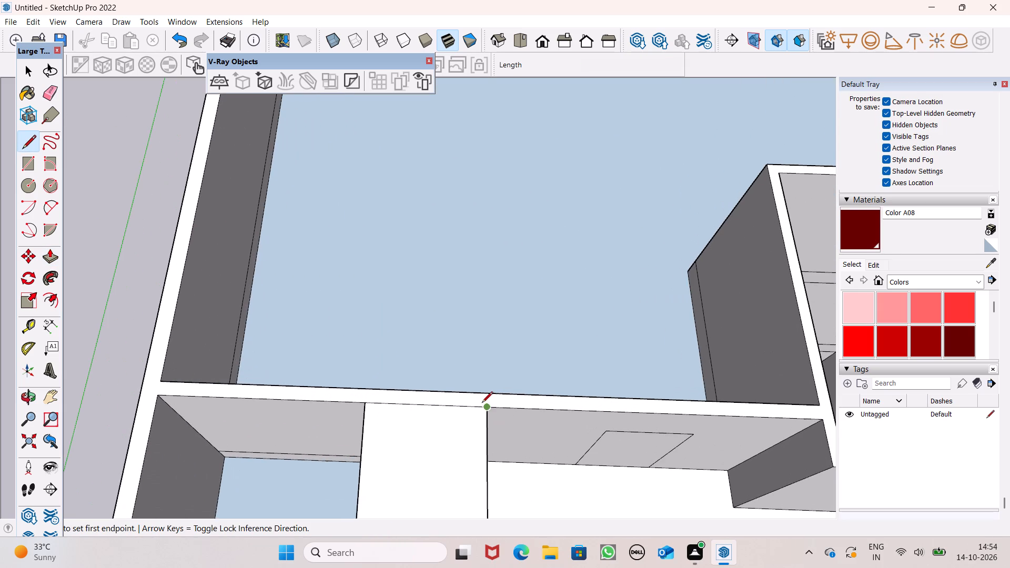
pyautogui.click(491, 404)
pyautogui.click(490, 391)
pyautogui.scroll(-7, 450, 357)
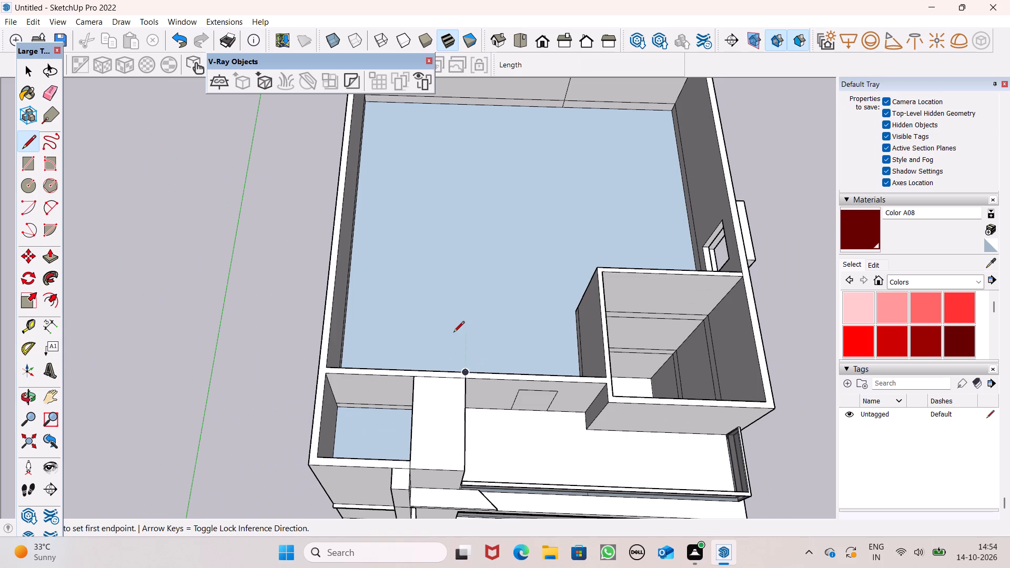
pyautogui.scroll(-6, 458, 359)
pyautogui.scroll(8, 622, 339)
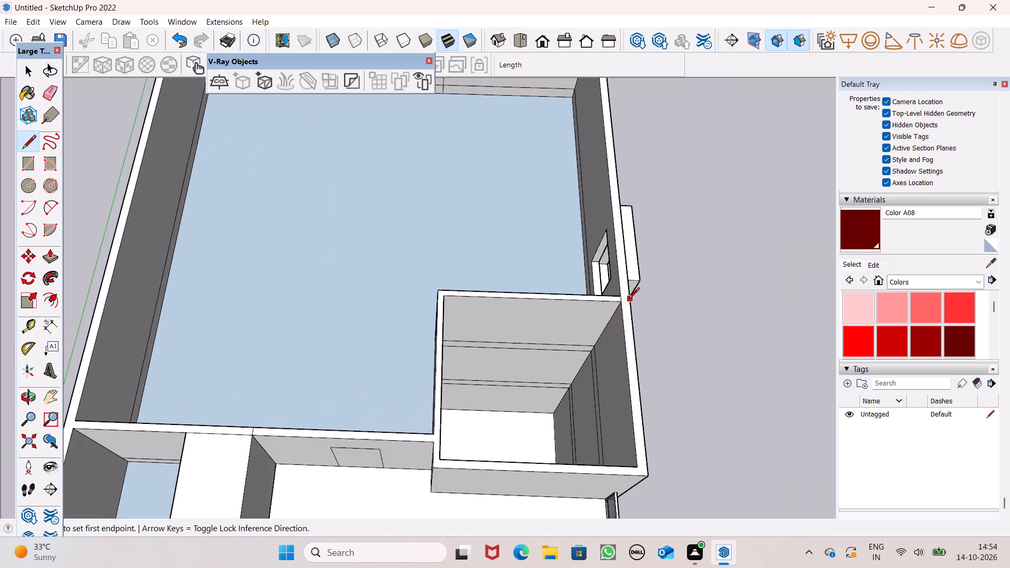
# Draw a 7 5/16" line across the wall top where the balcony-side wall meets the extended block.
pyautogui.scroll(4, 629, 299)
pyautogui.scroll(-1, 629, 299)
pyautogui.scroll(2, 629, 299)
pyautogui.scroll(-1, 598, 234)
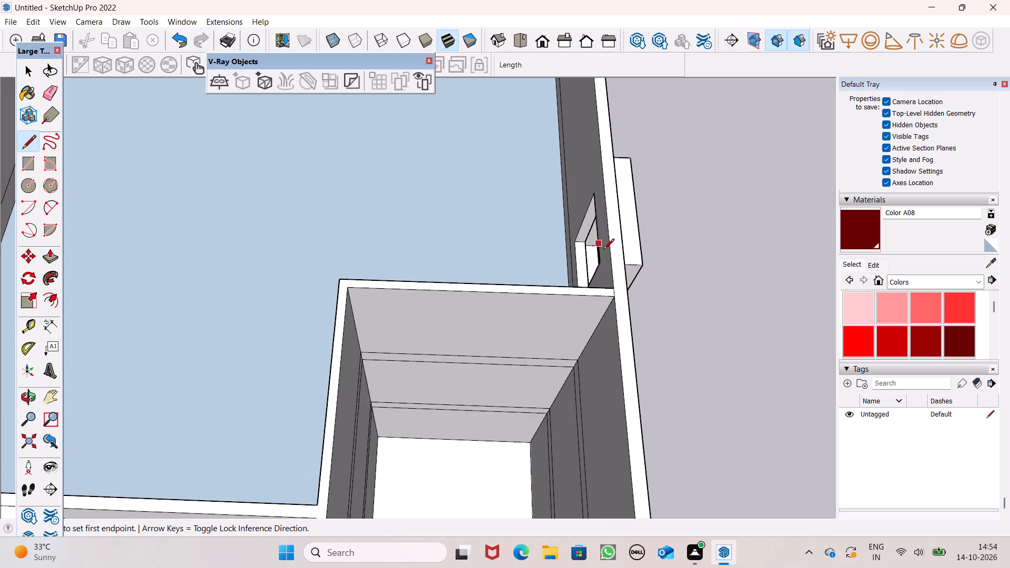
pyautogui.scroll(-2, 607, 253)
pyautogui.scroll(5, 365, 485)
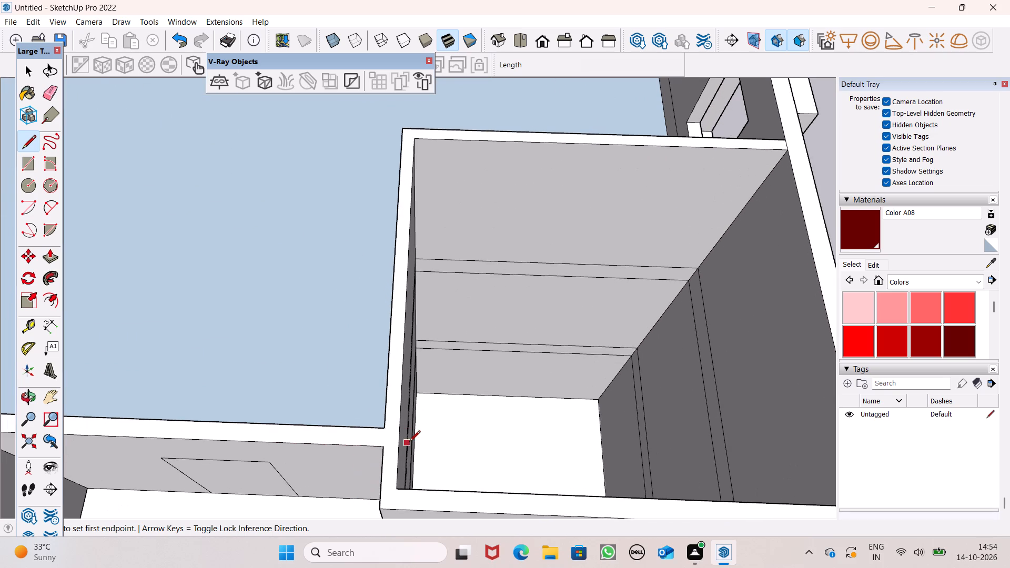
pyautogui.scroll(-4, 479, 394)
pyautogui.scroll(2, 408, 434)
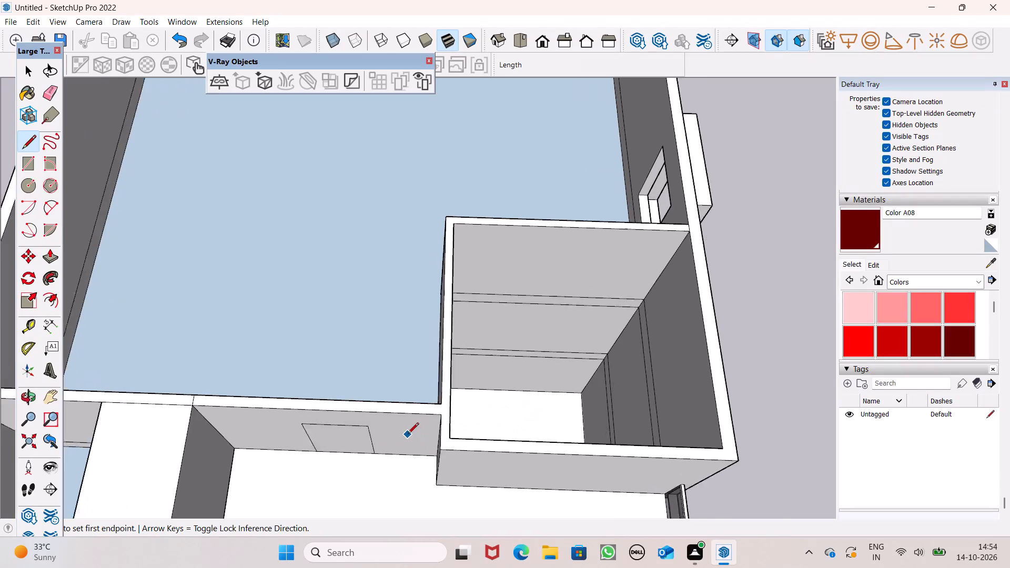
pyautogui.scroll(3, 408, 434)
pyautogui.scroll(-6, 436, 430)
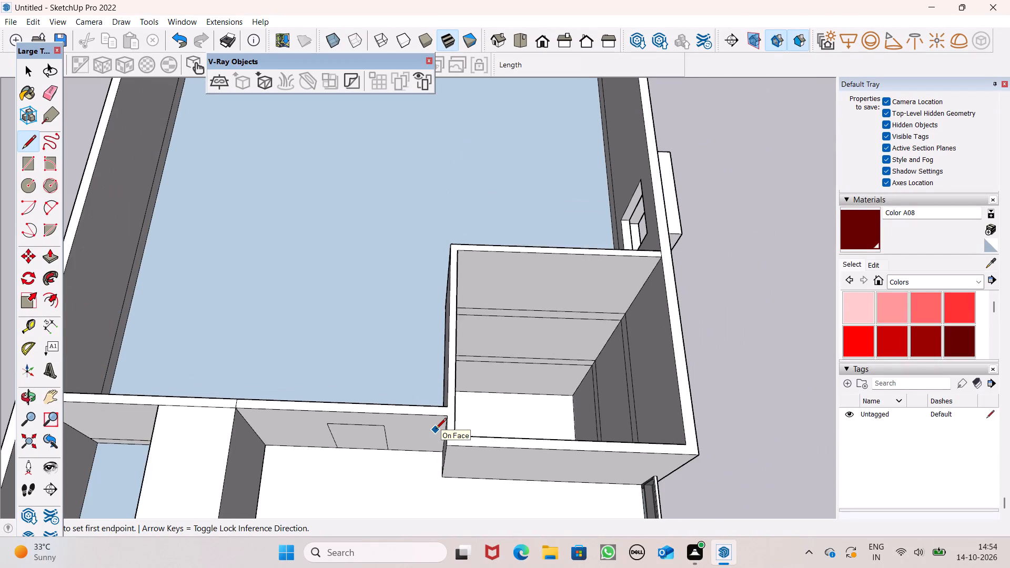
pyautogui.scroll(6, 440, 425)
pyautogui.click(449, 417)
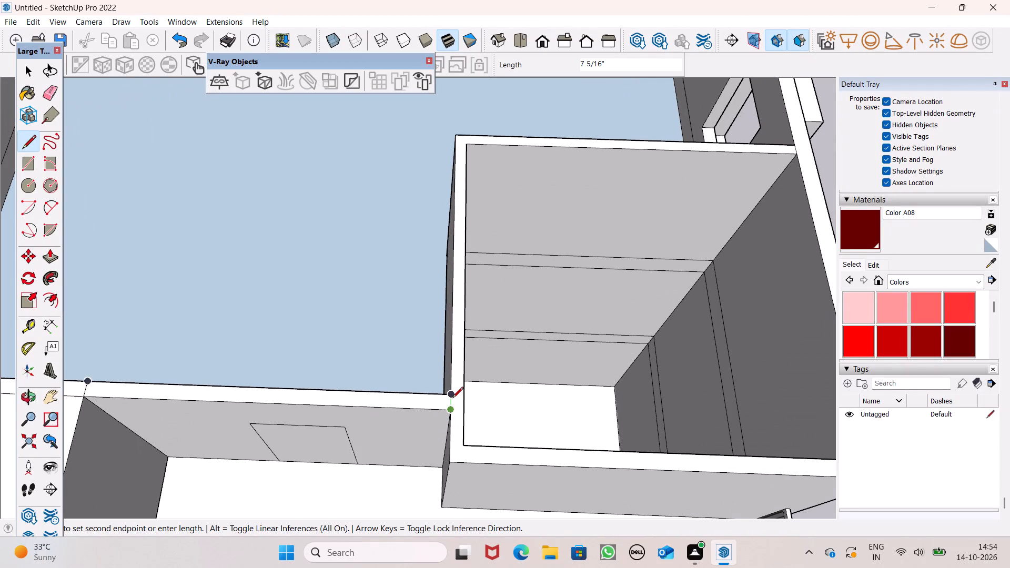
pyautogui.click(452, 392)
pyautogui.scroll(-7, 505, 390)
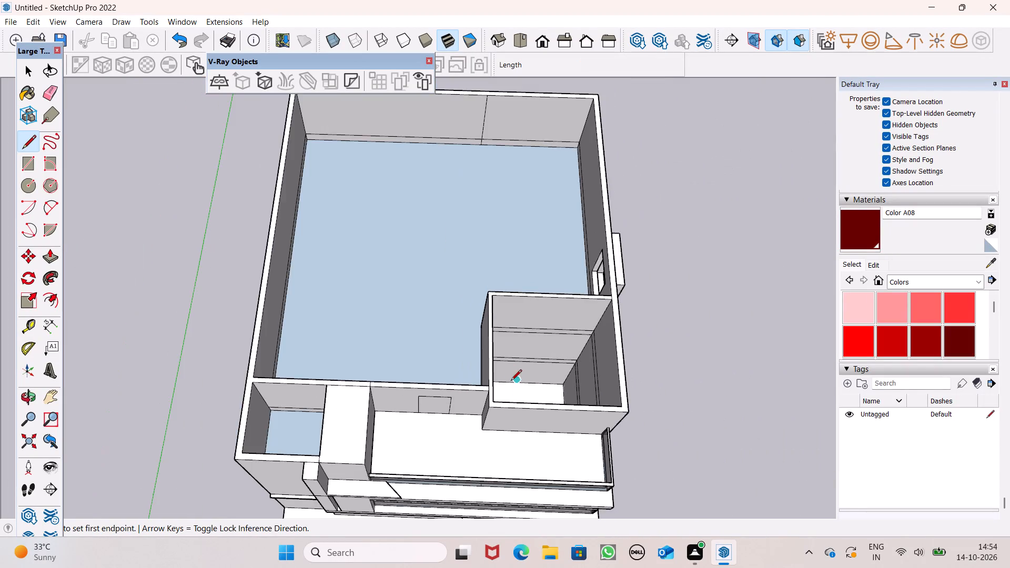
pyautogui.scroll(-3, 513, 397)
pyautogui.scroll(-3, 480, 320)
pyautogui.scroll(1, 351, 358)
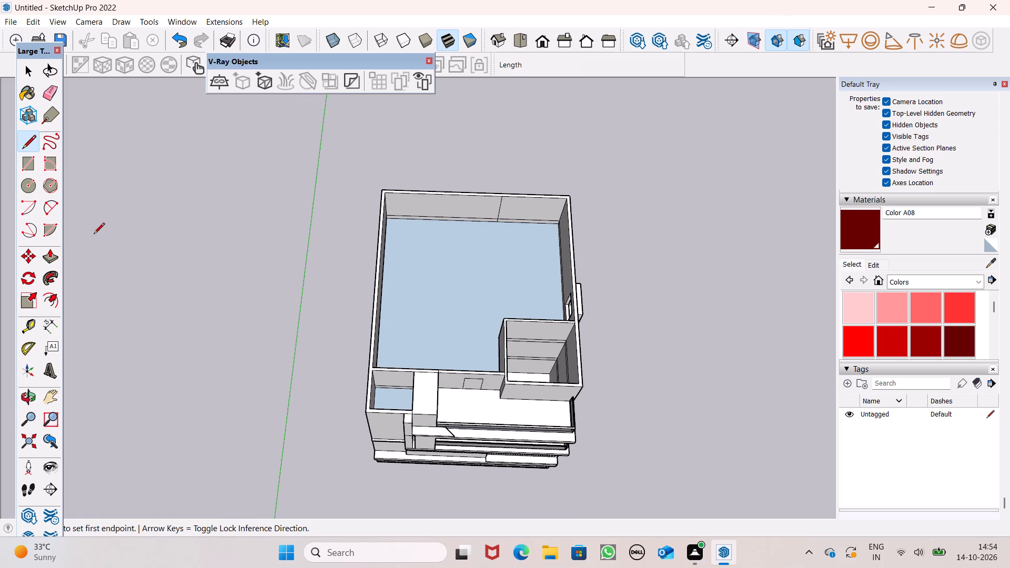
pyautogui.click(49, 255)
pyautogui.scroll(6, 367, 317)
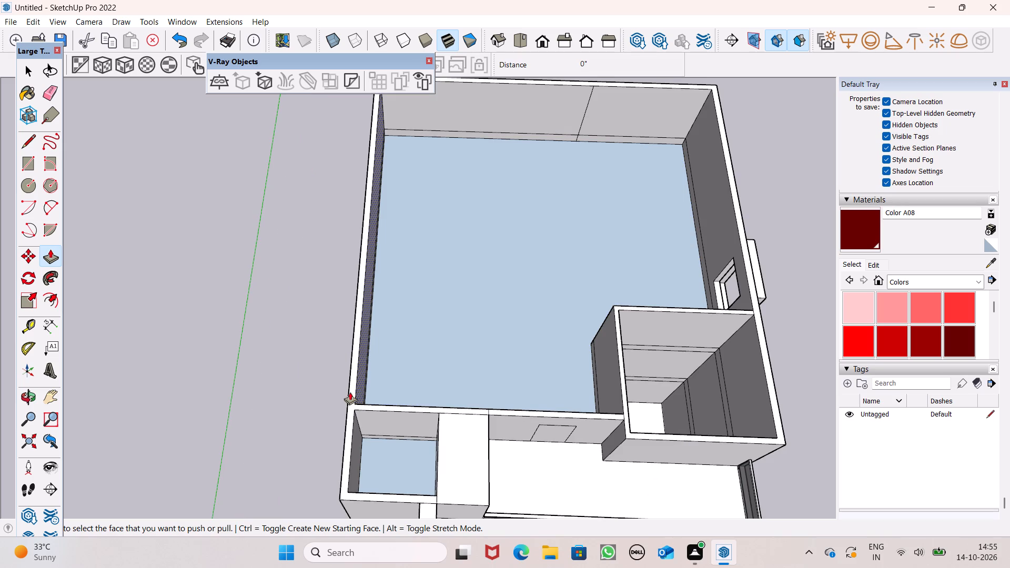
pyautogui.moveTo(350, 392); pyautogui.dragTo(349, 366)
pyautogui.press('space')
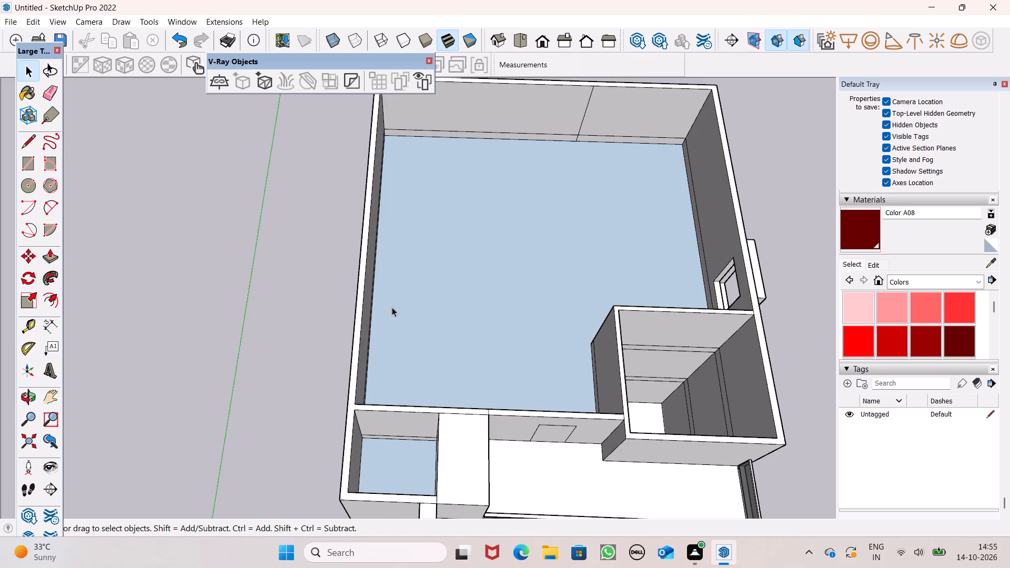
# Draw a rectangle about 4' 1 1/4" by 3' 7/16" on the side facade's top-floor wall, in the narrow panel beside the framed window.
pyautogui.scroll(-1, 425, 285)
pyautogui.scroll(-3, 502, 305)
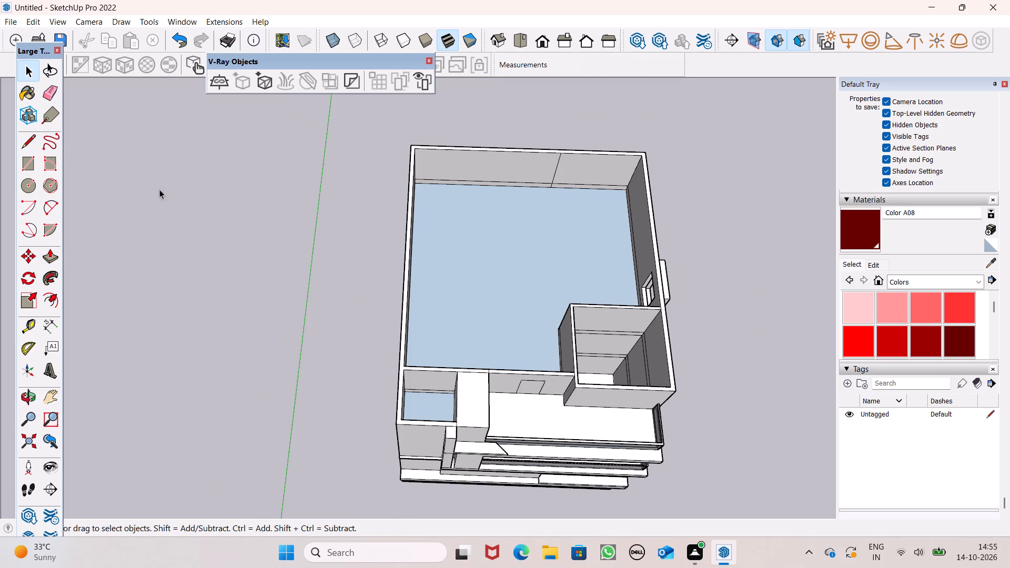
pyautogui.click(30, 143)
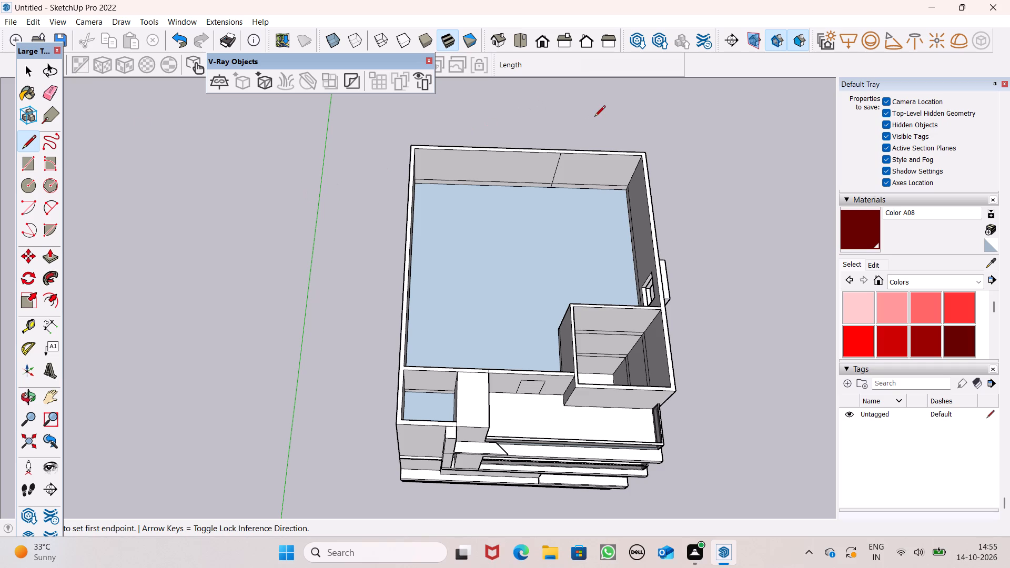
pyautogui.scroll(-5, 595, 123)
pyautogui.moveTo(621, 242); pyautogui.dragTo(170, 61, button='middle')
pyautogui.scroll(-2, 395, 143)
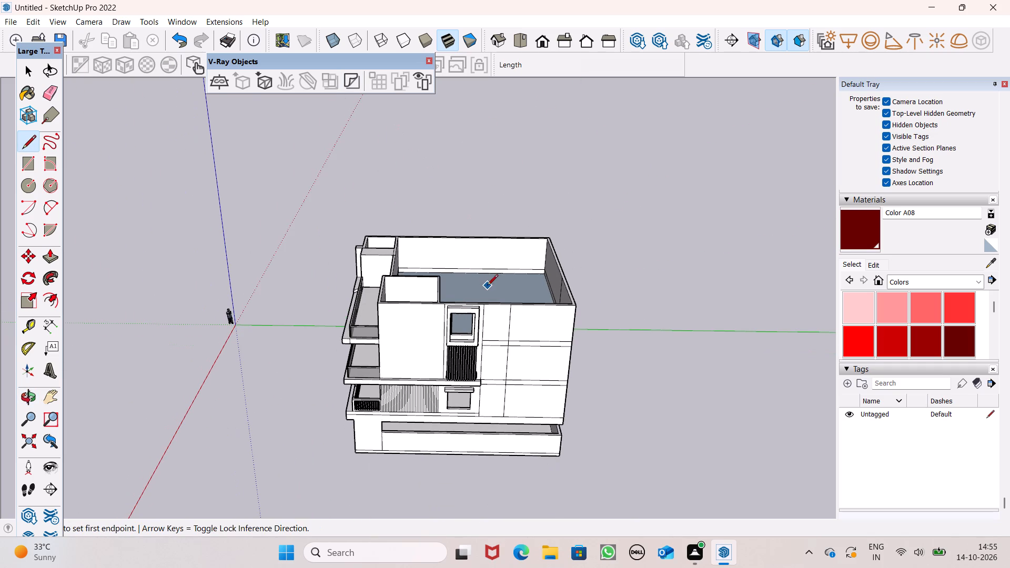
pyautogui.scroll(-1, 493, 268)
pyautogui.scroll(8, 499, 379)
pyautogui.moveTo(499, 372); pyautogui.dragTo(456, 385, button='middle')
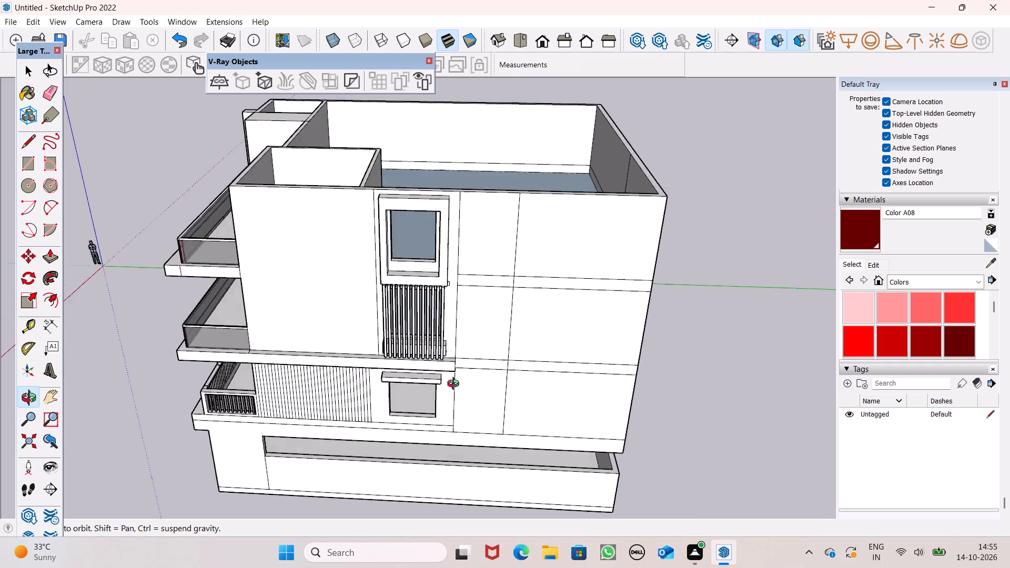
pyautogui.moveTo(456, 385); pyautogui.dragTo(486, 338, button='middle')
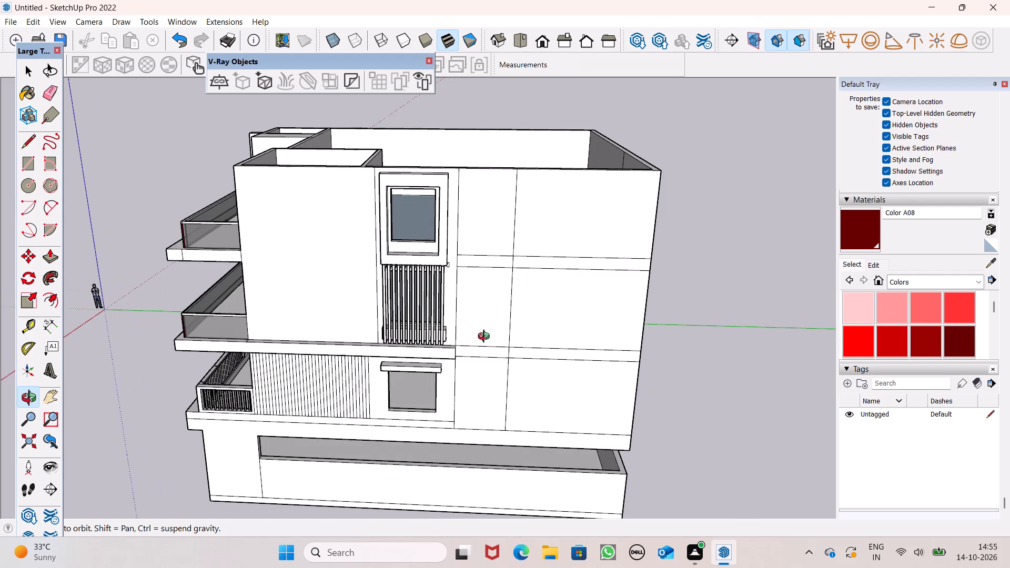
pyautogui.moveTo(486, 338); pyautogui.dragTo(515, 286, button='middle')
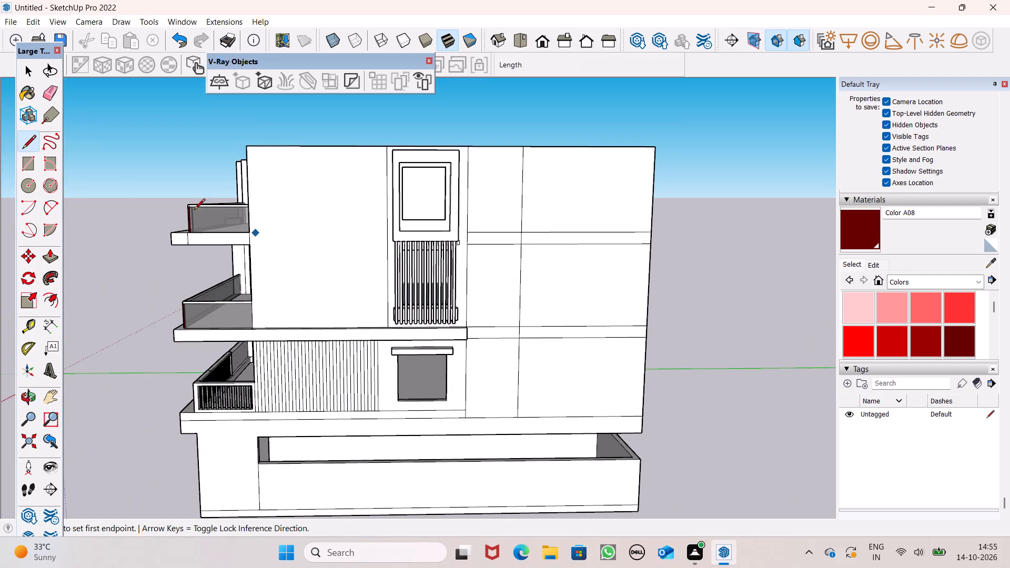
pyautogui.click(49, 95)
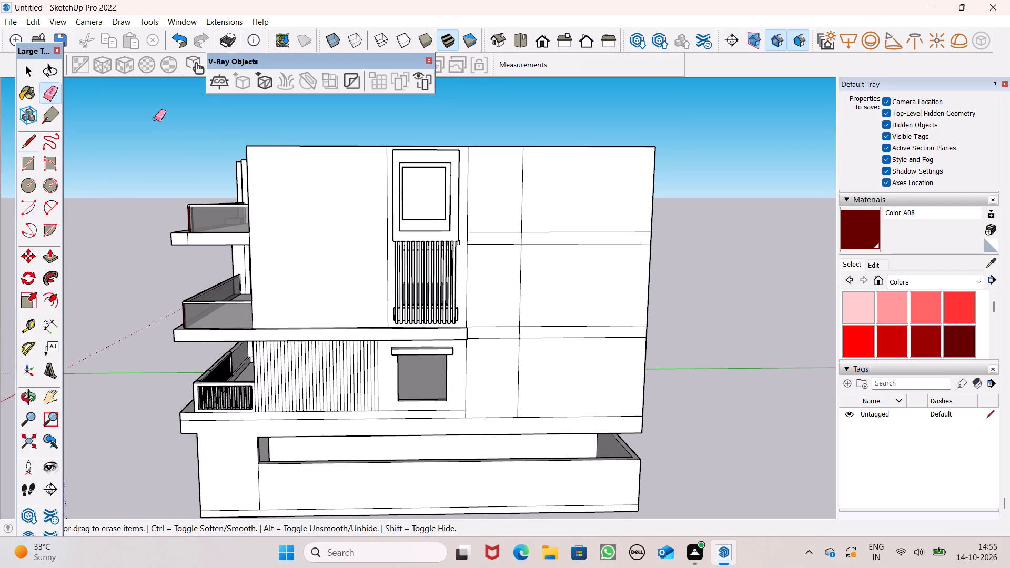
pyautogui.scroll(2, 542, 265)
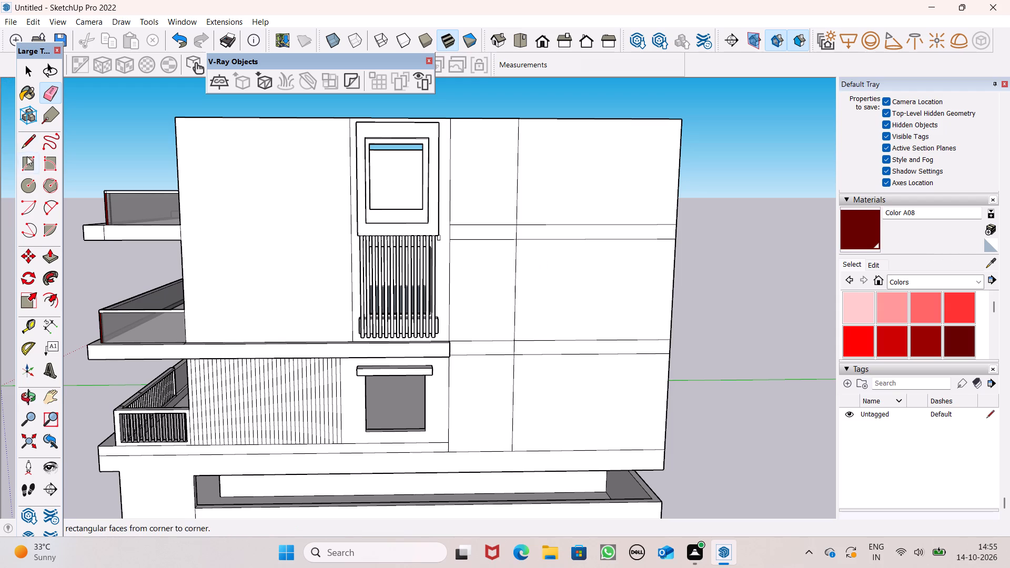
pyautogui.moveTo(27, 159); pyautogui.dragTo(40, 149)
pyautogui.scroll(2, 492, 159)
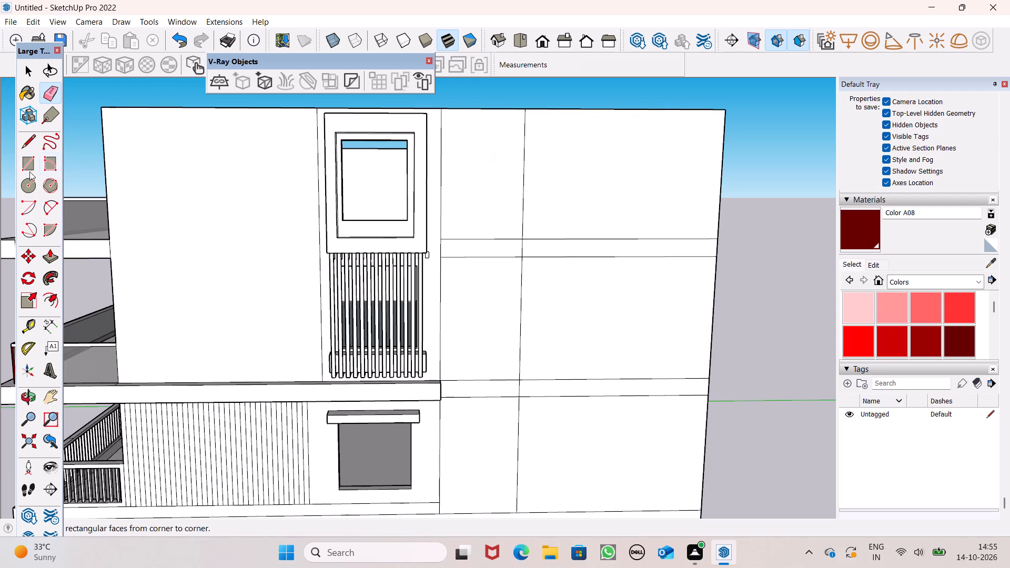
pyautogui.click(29, 163)
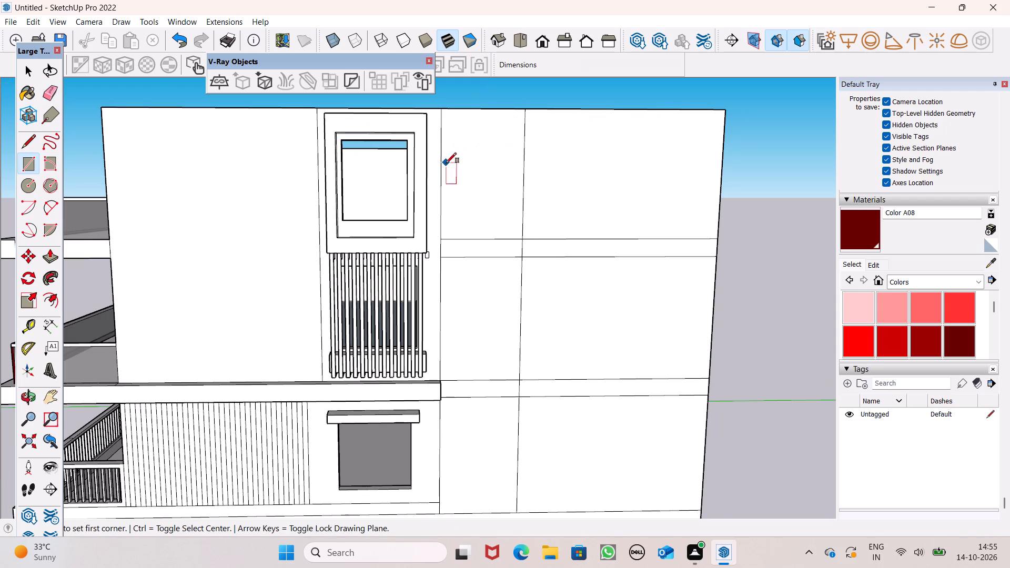
pyautogui.scroll(4, 458, 157)
pyautogui.click(464, 146)
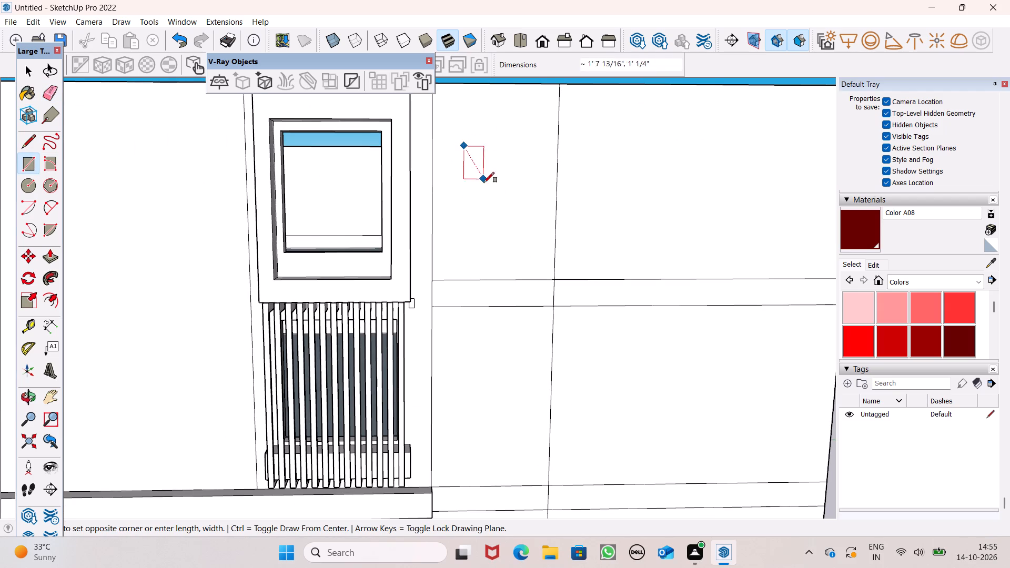
pyautogui.moveTo(521, 227); pyautogui.dragTo(527, 224)
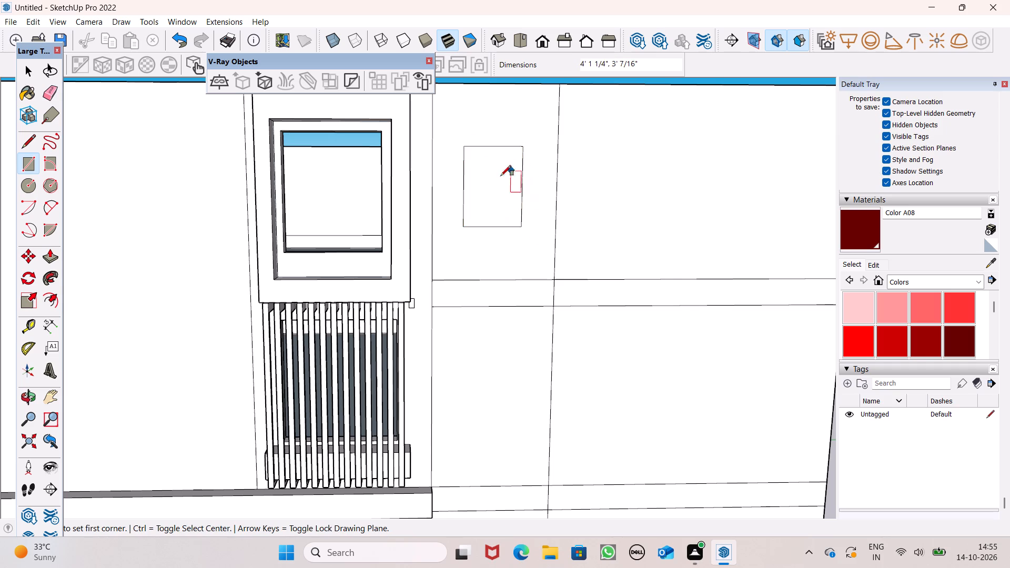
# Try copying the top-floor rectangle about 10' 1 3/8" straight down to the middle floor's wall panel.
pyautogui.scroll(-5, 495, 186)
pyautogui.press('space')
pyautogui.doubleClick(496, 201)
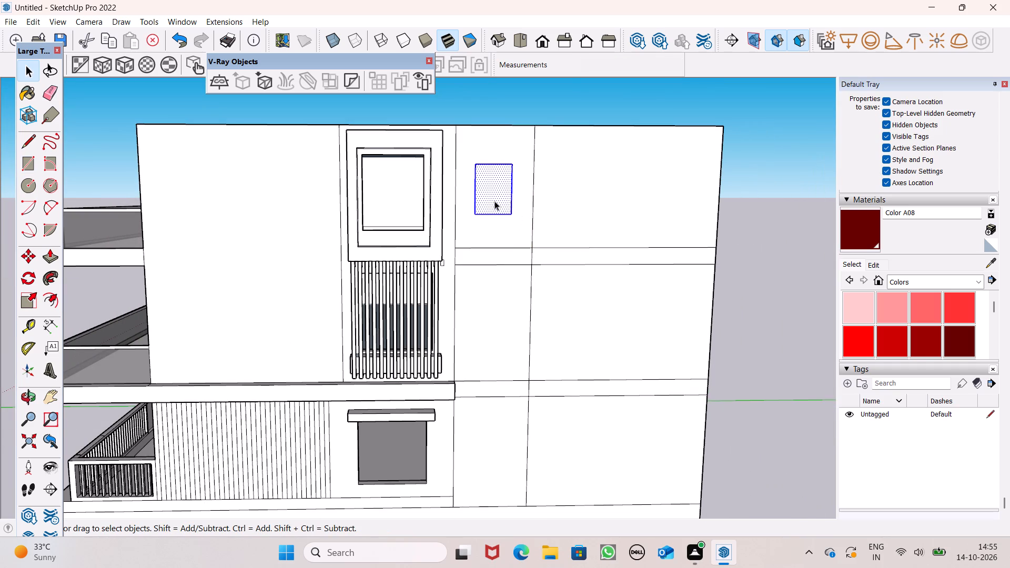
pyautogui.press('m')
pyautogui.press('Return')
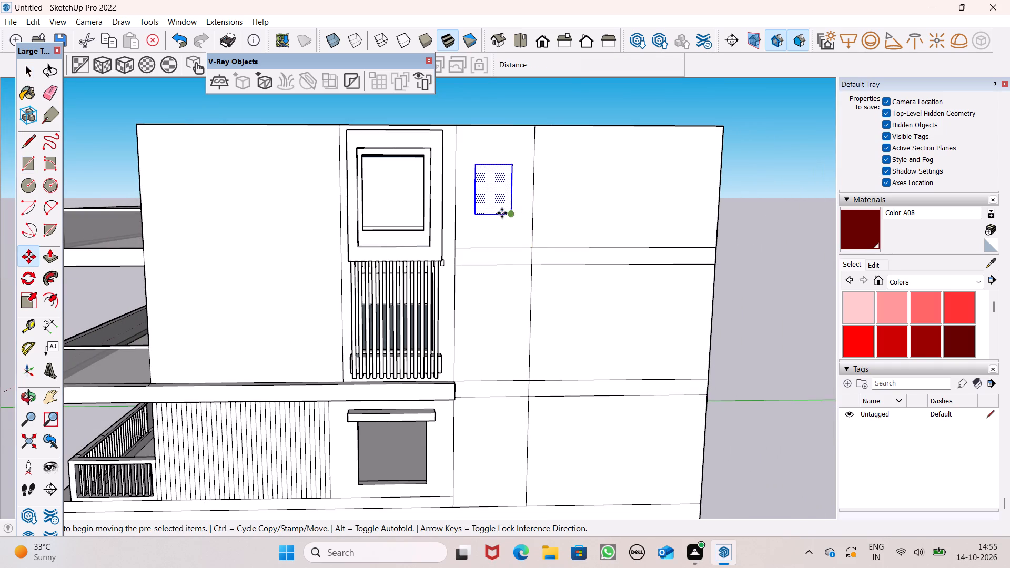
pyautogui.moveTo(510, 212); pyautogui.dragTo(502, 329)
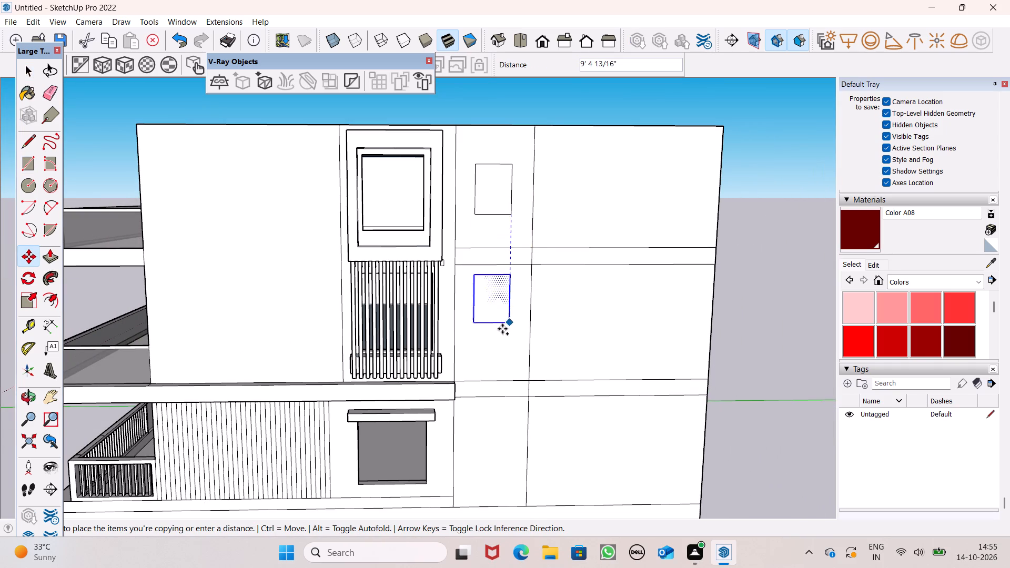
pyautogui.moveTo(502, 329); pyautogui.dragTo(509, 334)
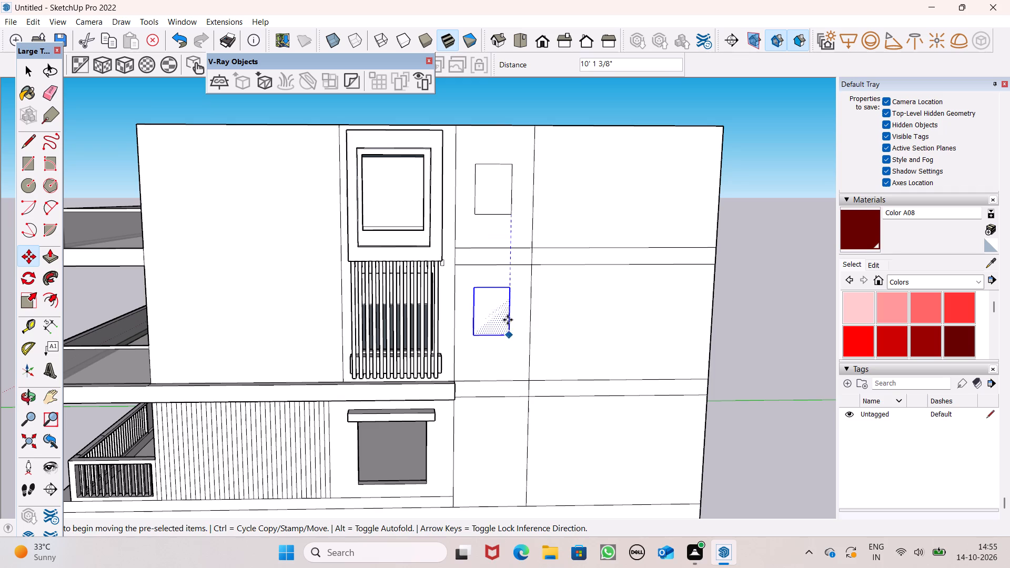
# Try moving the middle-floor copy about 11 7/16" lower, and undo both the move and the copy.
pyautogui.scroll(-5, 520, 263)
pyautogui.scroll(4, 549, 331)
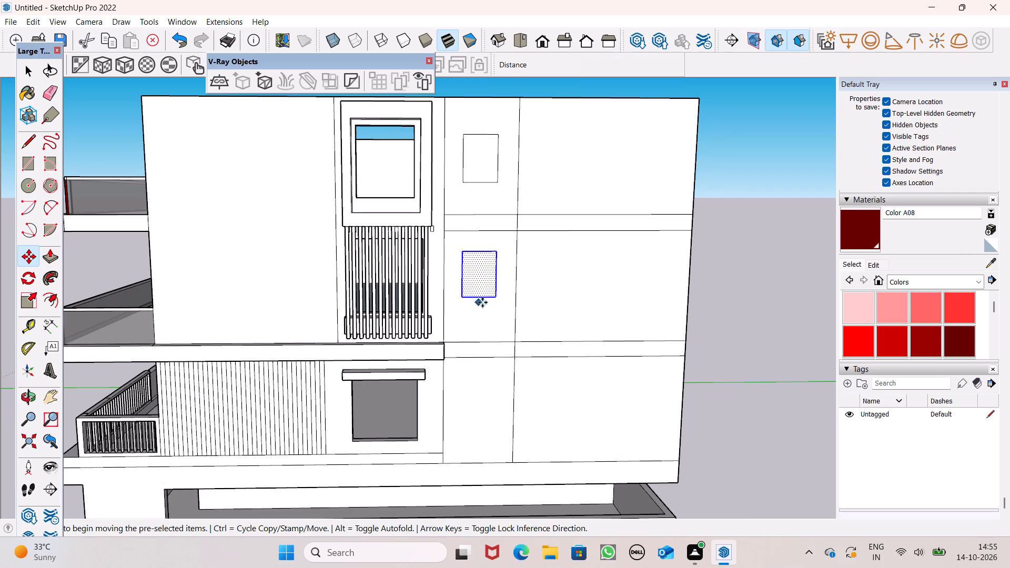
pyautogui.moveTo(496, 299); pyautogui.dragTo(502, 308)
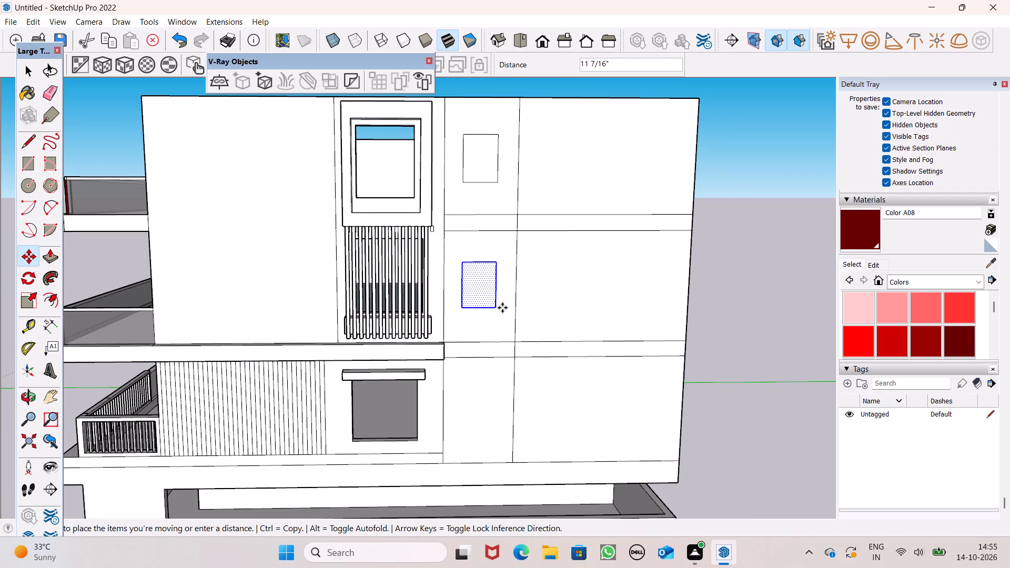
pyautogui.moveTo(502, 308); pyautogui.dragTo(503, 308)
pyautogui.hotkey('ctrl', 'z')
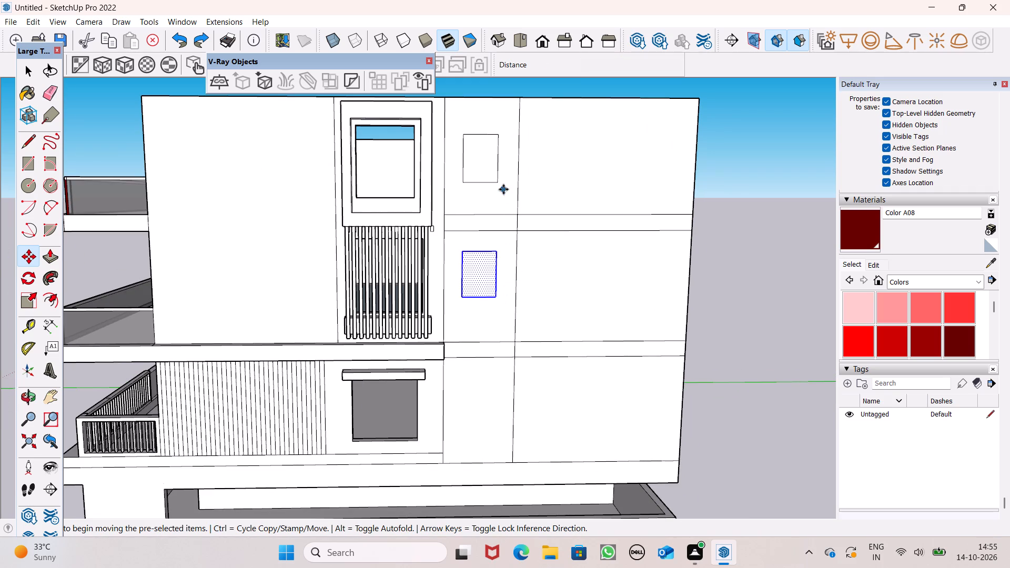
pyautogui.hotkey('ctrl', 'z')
# Copy the top-floor rectangle with its edges about 10' 5" straight down to the middle floor's wall panel.
pyautogui.press('space')
pyautogui.doubleClick(483, 164)
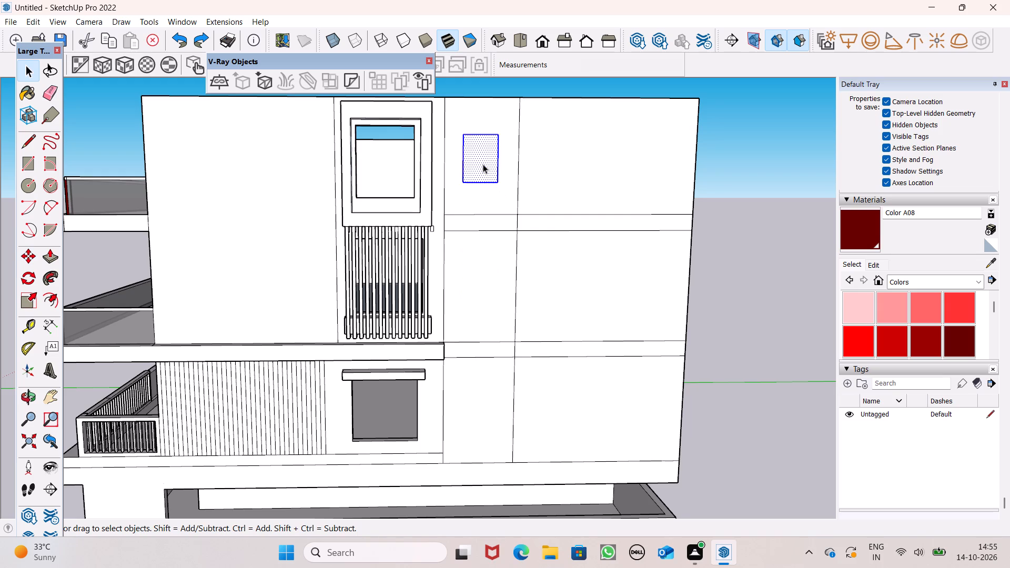
pyautogui.press('m')
pyautogui.press('Return')
pyautogui.moveTo(495, 184); pyautogui.dragTo(497, 301)
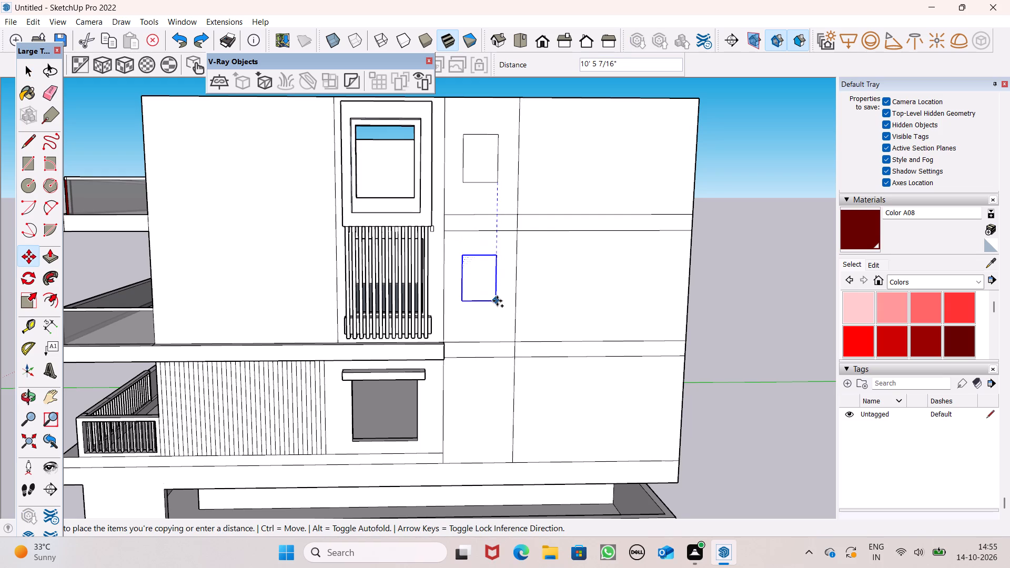
pyautogui.moveTo(497, 301); pyautogui.dragTo(497, 302)
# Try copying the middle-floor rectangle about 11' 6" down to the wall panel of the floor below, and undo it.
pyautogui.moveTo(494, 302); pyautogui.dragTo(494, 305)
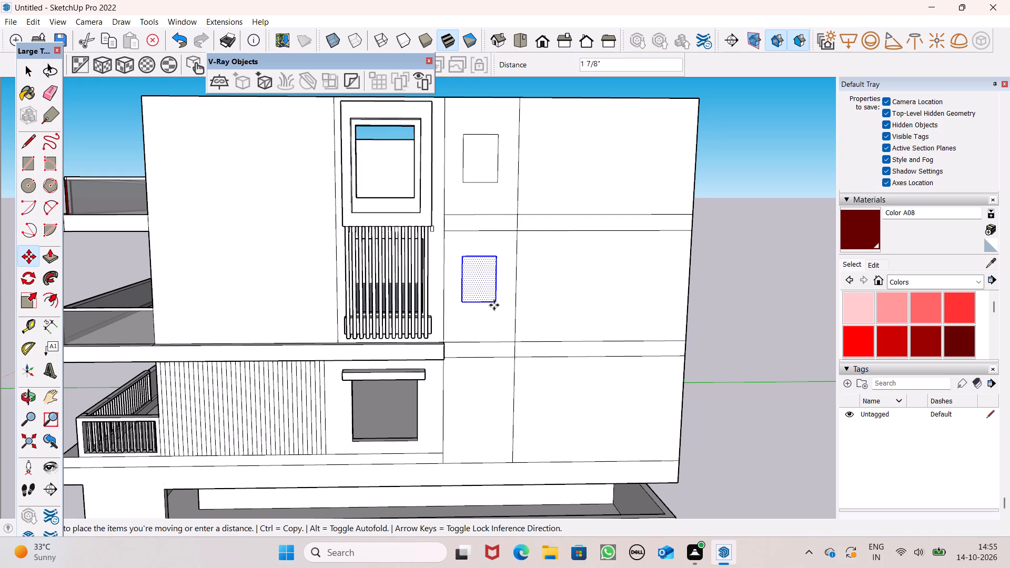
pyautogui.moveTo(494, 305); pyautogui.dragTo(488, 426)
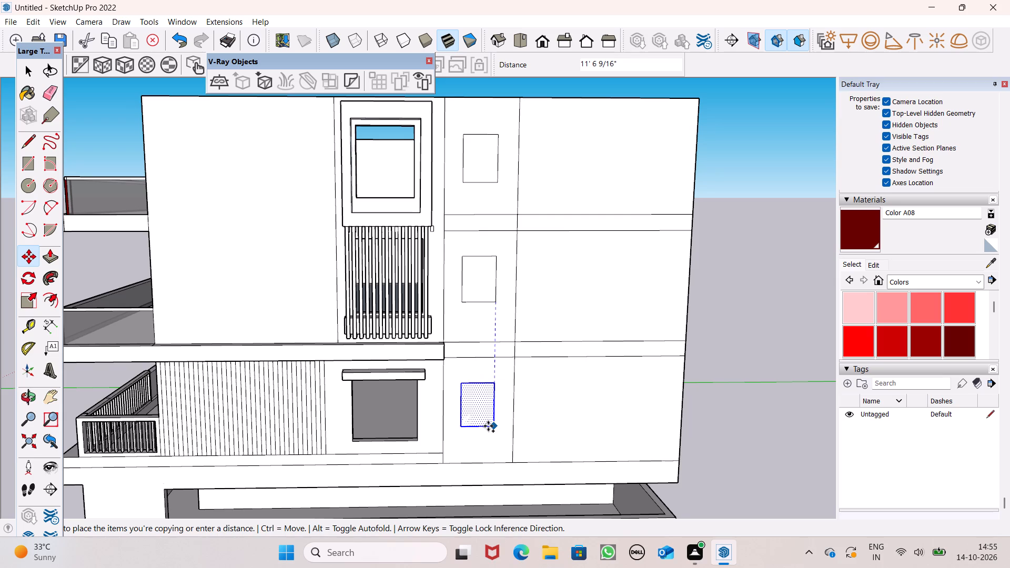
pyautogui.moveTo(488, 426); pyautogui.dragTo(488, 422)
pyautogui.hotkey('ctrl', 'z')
# Copy the middle-floor rectangle with its edges about 10' 3" straight down to the lowest wall panel, and adjust the copy's position slightly.
pyautogui.scroll(-5, 508, 327)
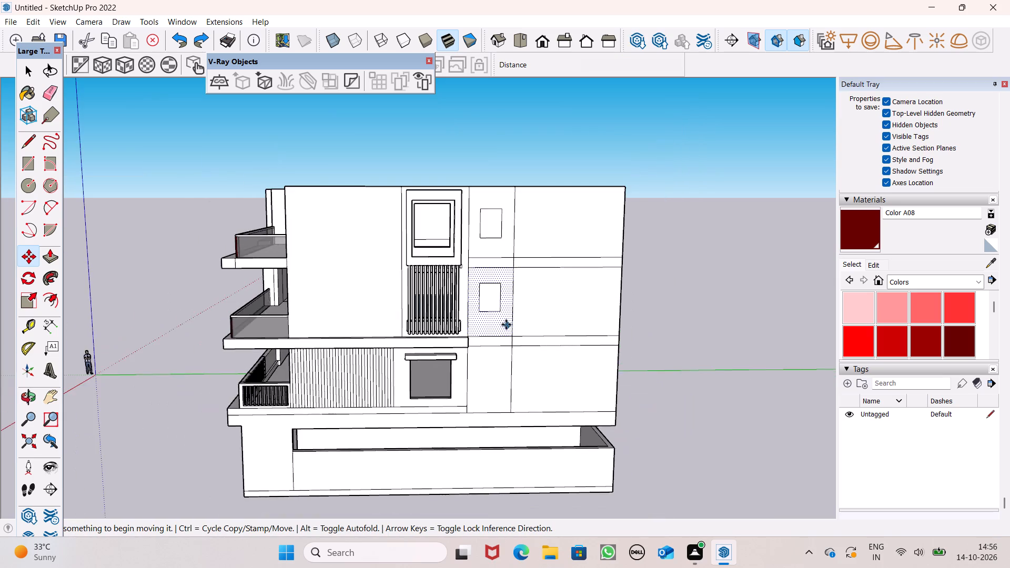
pyautogui.scroll(5, 499, 318)
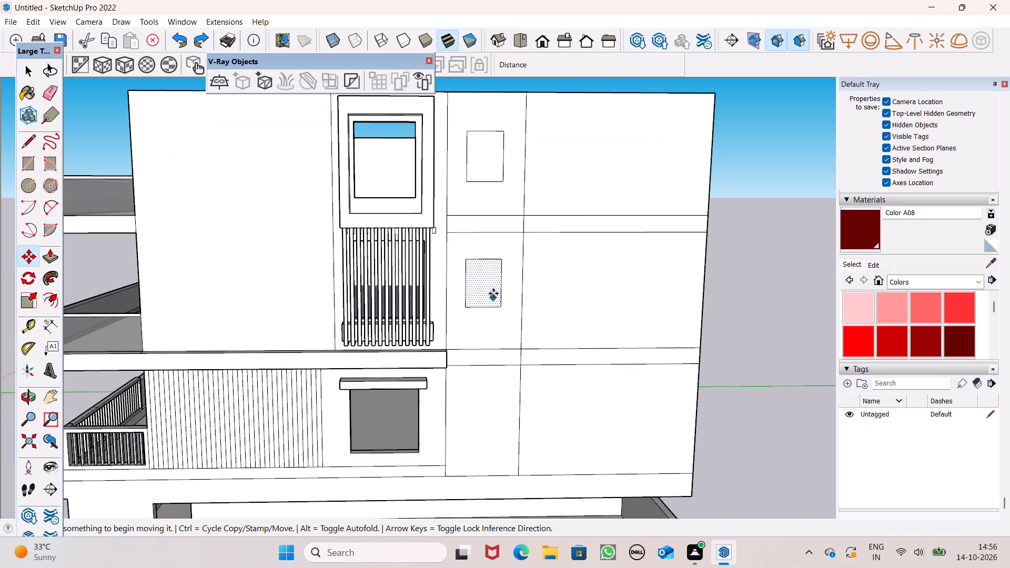
pyautogui.press('space')
pyautogui.doubleClick(493, 292)
pyautogui.scroll(-4, 503, 269)
pyautogui.press('m')
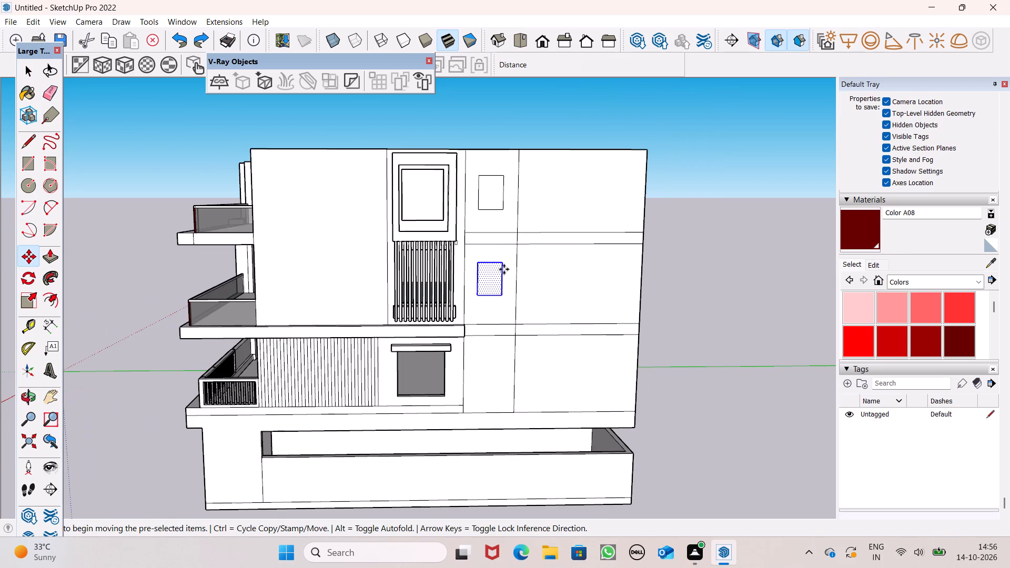
pyautogui.press('Return')
pyautogui.scroll(2, 496, 299)
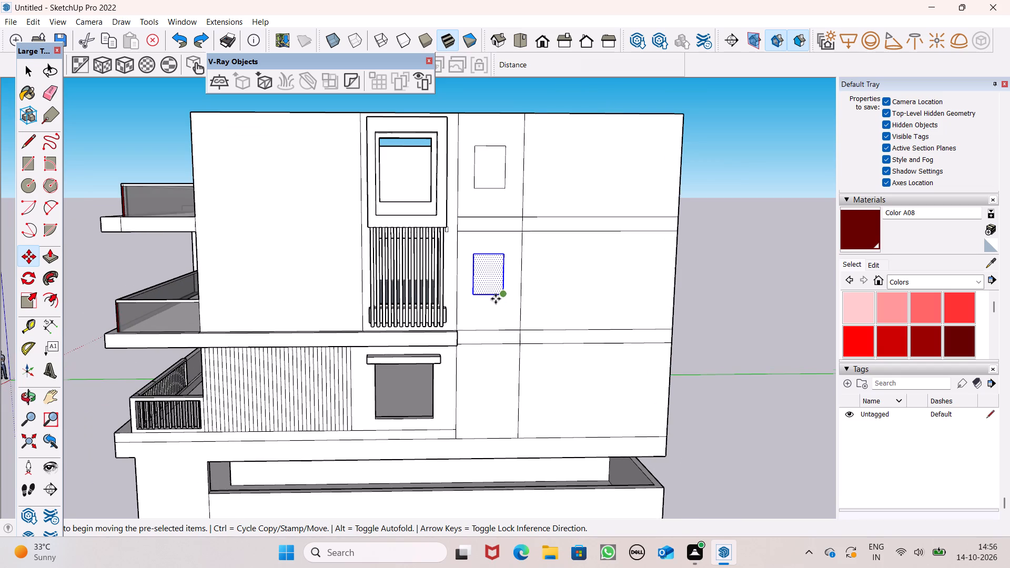
pyautogui.scroll(1, 496, 299)
pyautogui.moveTo(504, 295); pyautogui.dragTo(504, 315)
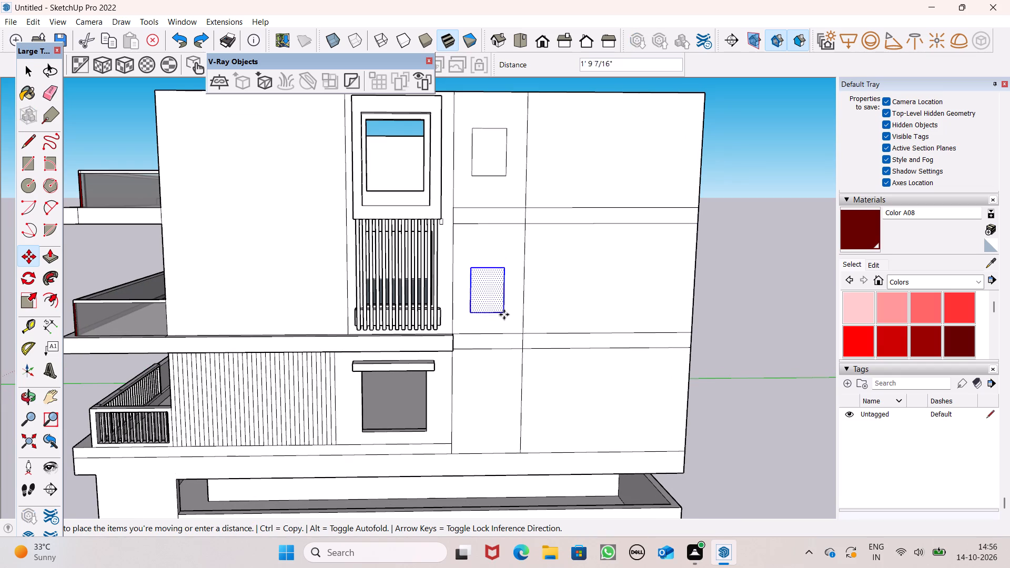
pyautogui.moveTo(504, 315); pyautogui.dragTo(503, 402)
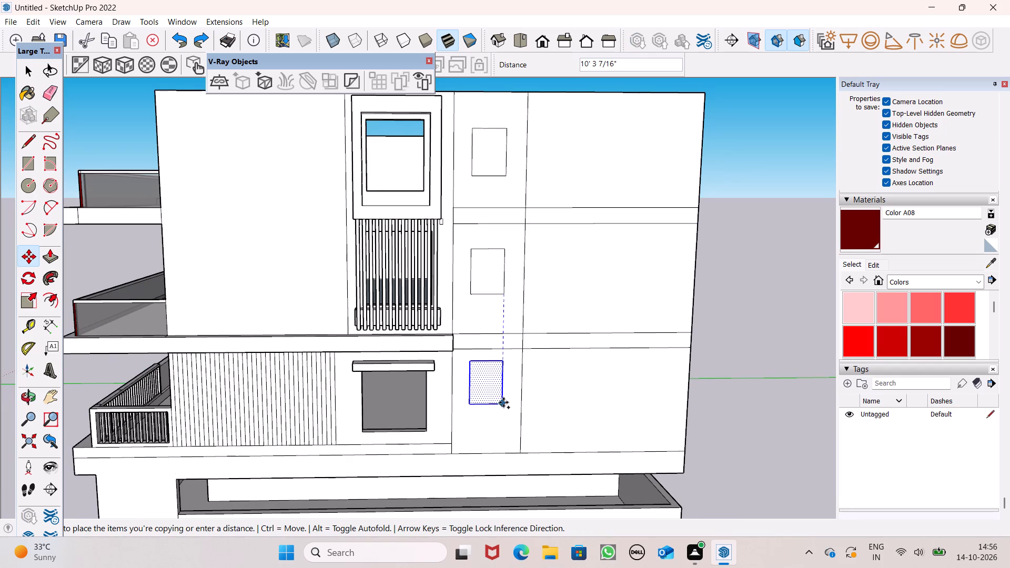
pyautogui.moveTo(503, 402); pyautogui.dragTo(504, 402)
pyautogui.click(504, 402)
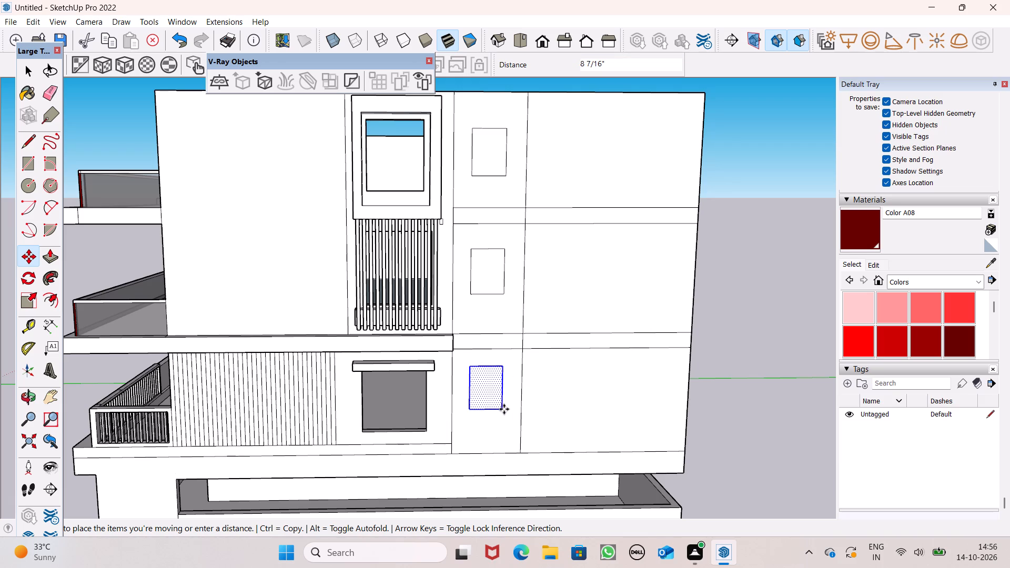
pyautogui.click(504, 407)
pyautogui.press('space')
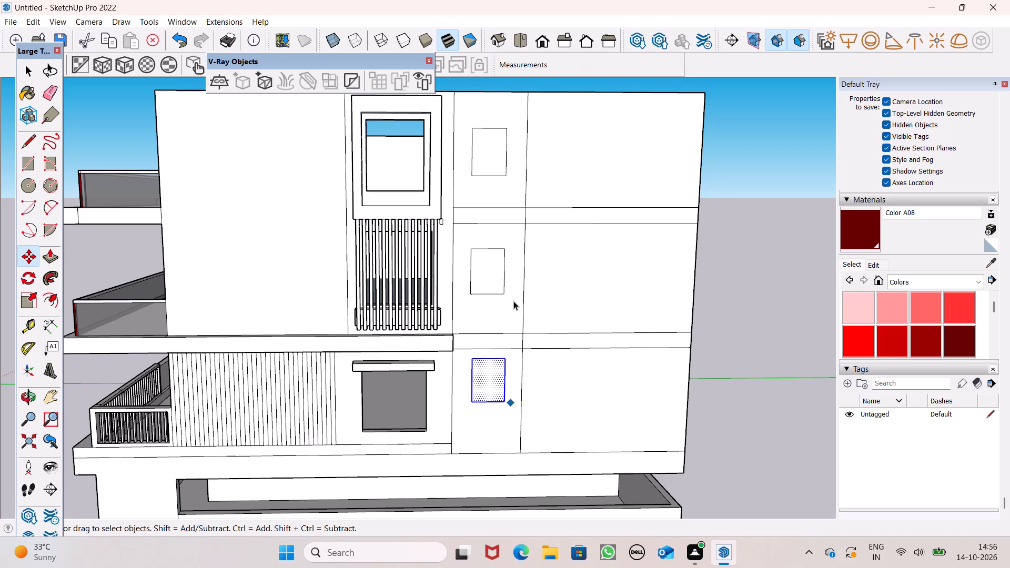
# Move the middle-floor window rectangle with its edges about 1' 6 5/16" straight up within its wall panel.
pyautogui.click(757, 238)
pyautogui.click(479, 270)
pyautogui.click(482, 269)
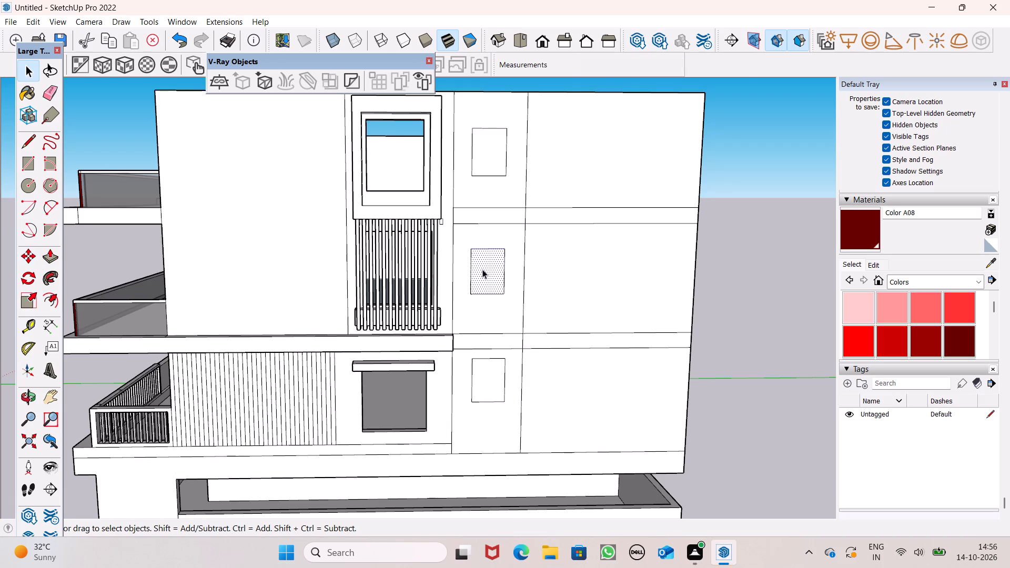
pyautogui.scroll(2, 511, 198)
pyautogui.doubleClick(493, 281)
pyautogui.press('m')
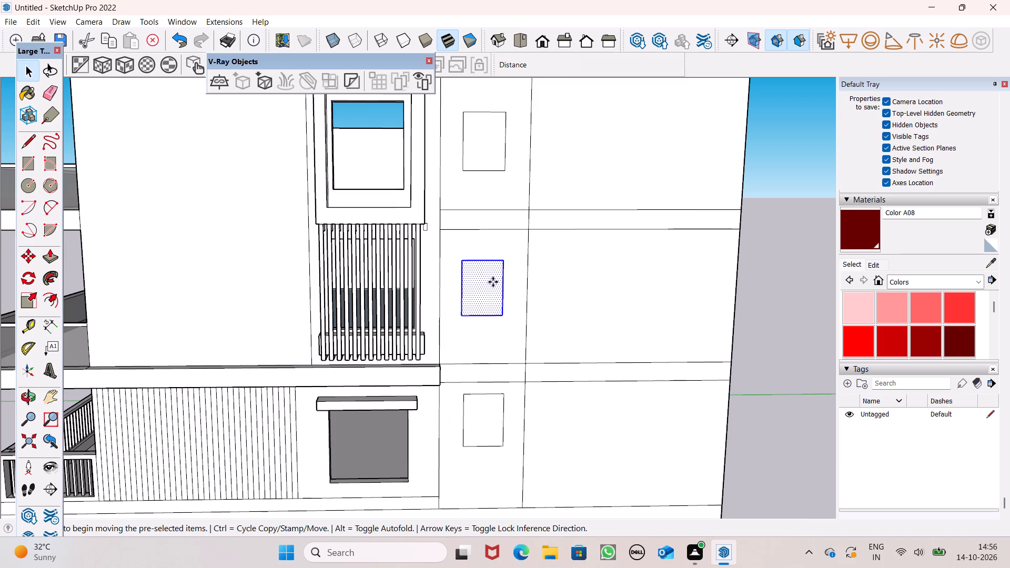
pyautogui.press('Return')
pyautogui.moveTo(503, 266); pyautogui.dragTo(504, 250)
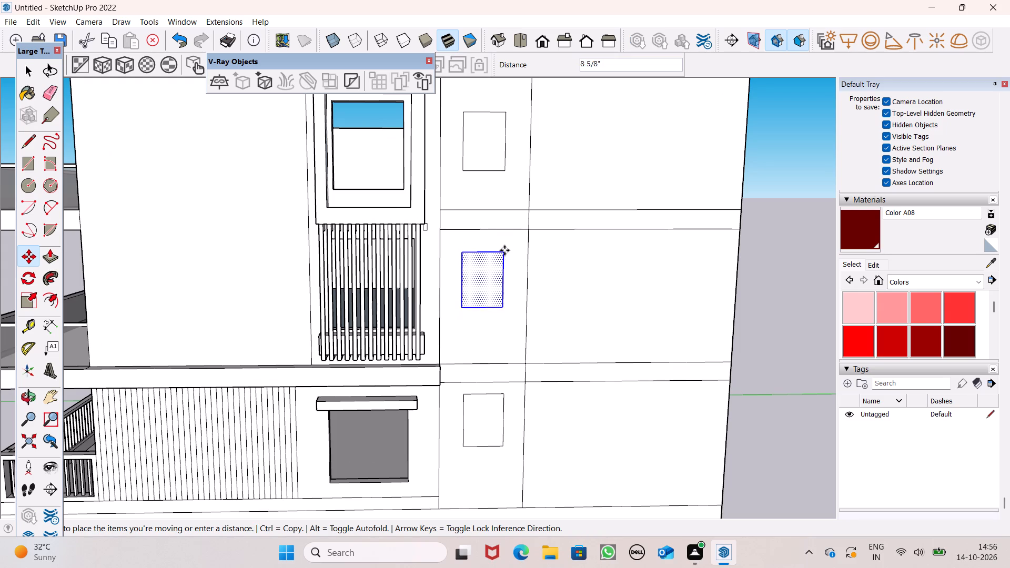
pyautogui.moveTo(504, 250); pyautogui.dragTo(506, 239)
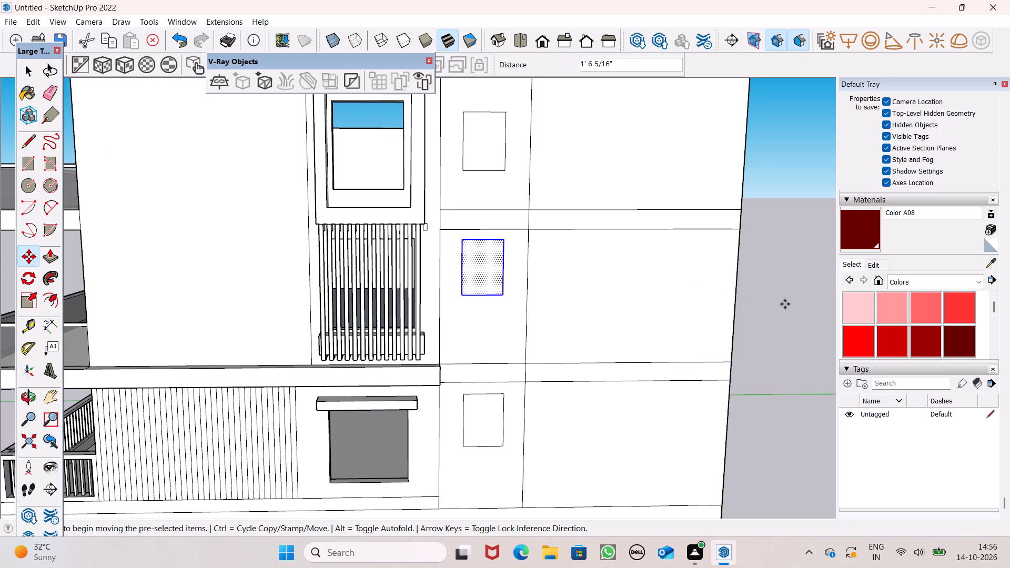
pyautogui.press('space')
pyautogui.click(786, 302)
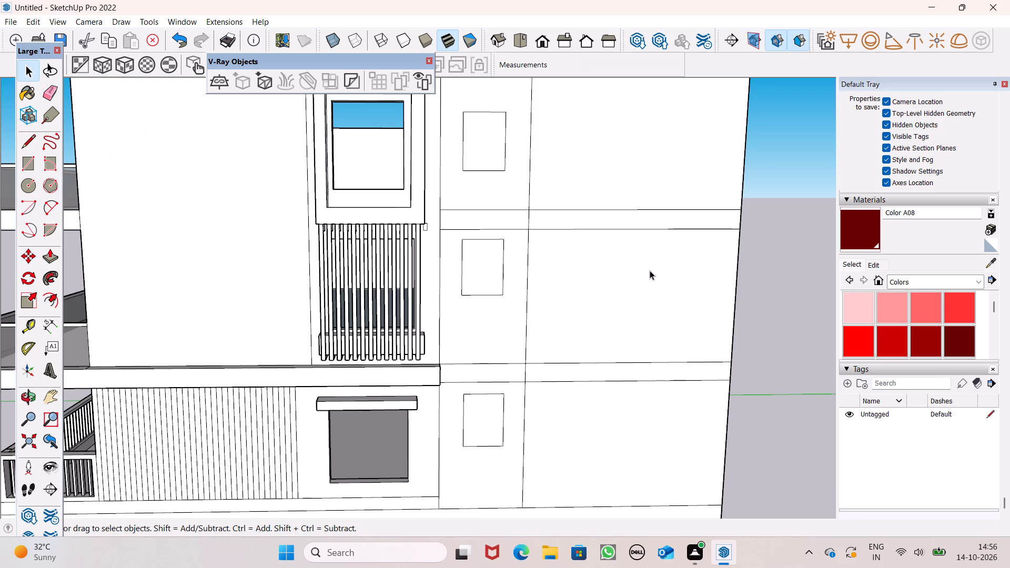
# Move the top-floor window rectangle with its edges straight up within its wall panel, closer to the wall top.
pyautogui.scroll(-7, 484, 187)
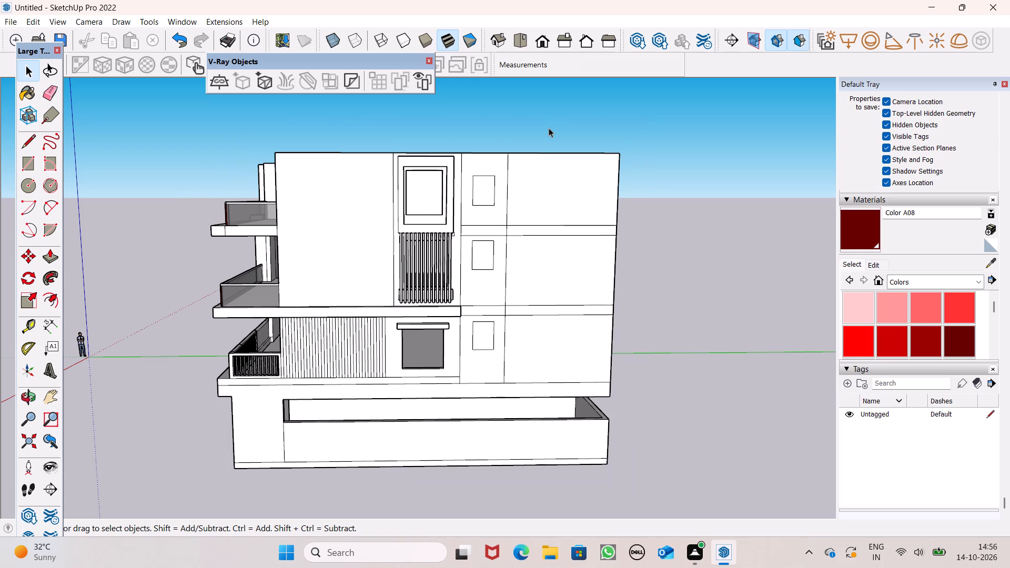
pyautogui.scroll(5, 525, 128)
pyautogui.click(440, 251)
pyautogui.click(443, 247)
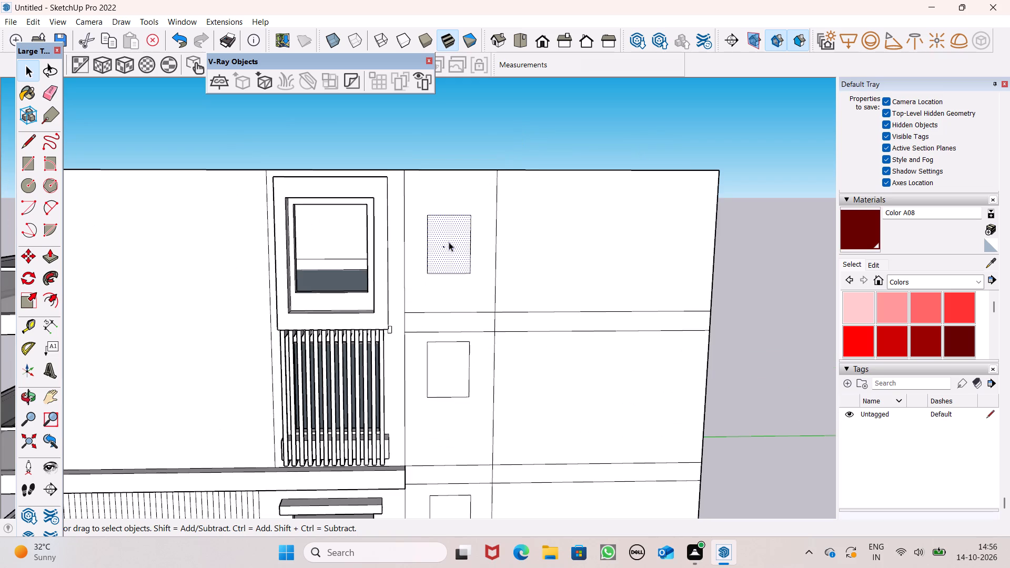
pyautogui.click(456, 244)
pyautogui.click(458, 247)
pyautogui.doubleClick(458, 247)
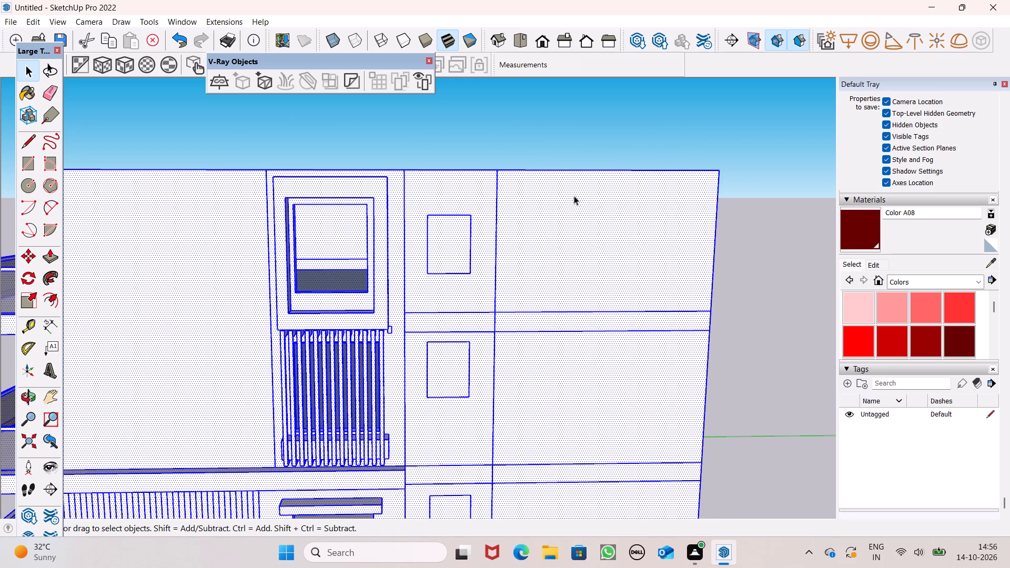
pyautogui.click(677, 117)
pyautogui.doubleClick(444, 255)
pyautogui.press('m')
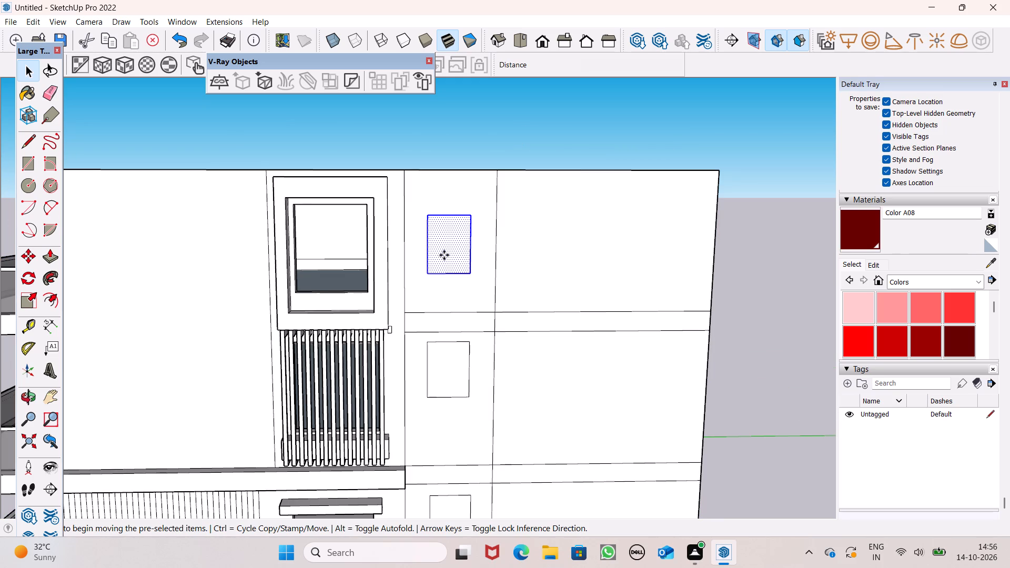
pyautogui.press('Return')
pyautogui.moveTo(468, 216); pyautogui.dragTo(467, 204)
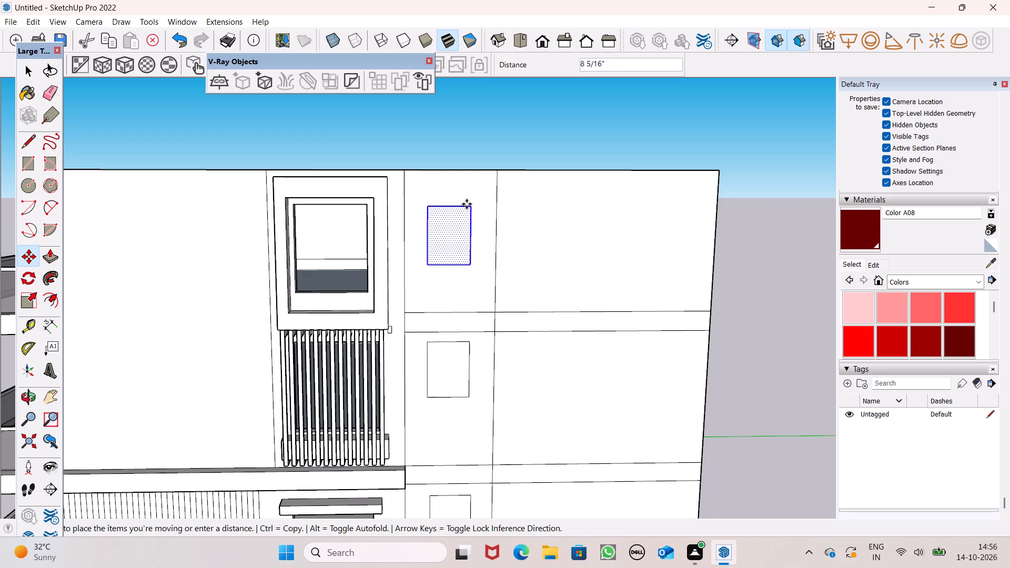
pyautogui.moveTo(467, 204); pyautogui.dragTo(469, 194)
pyautogui.press('space')
pyautogui.click(486, 140)
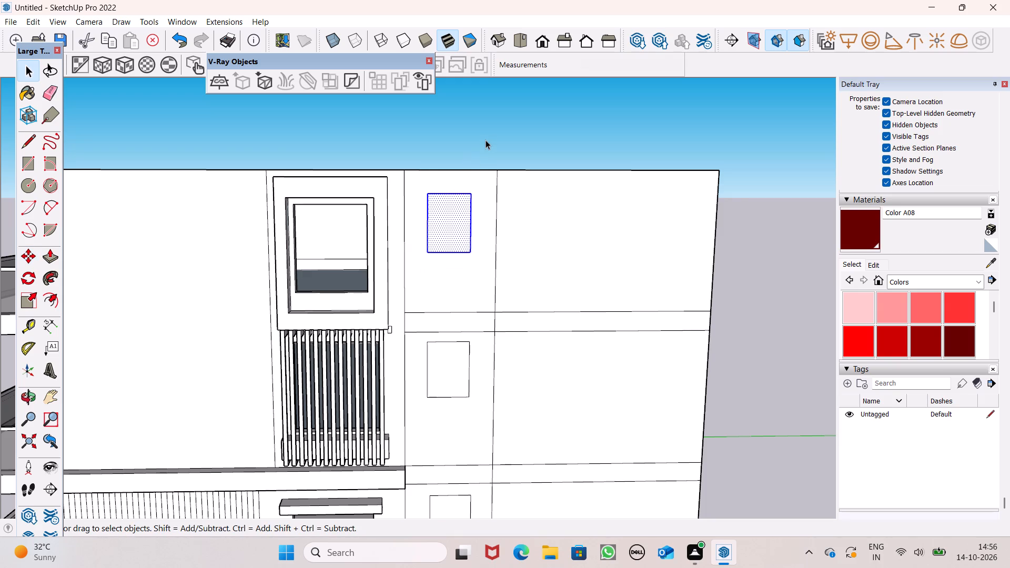
# Erase the four horizontal floor-band lines crossing the vertical strip that holds the three window rectangles.
pyautogui.scroll(-7, 486, 140)
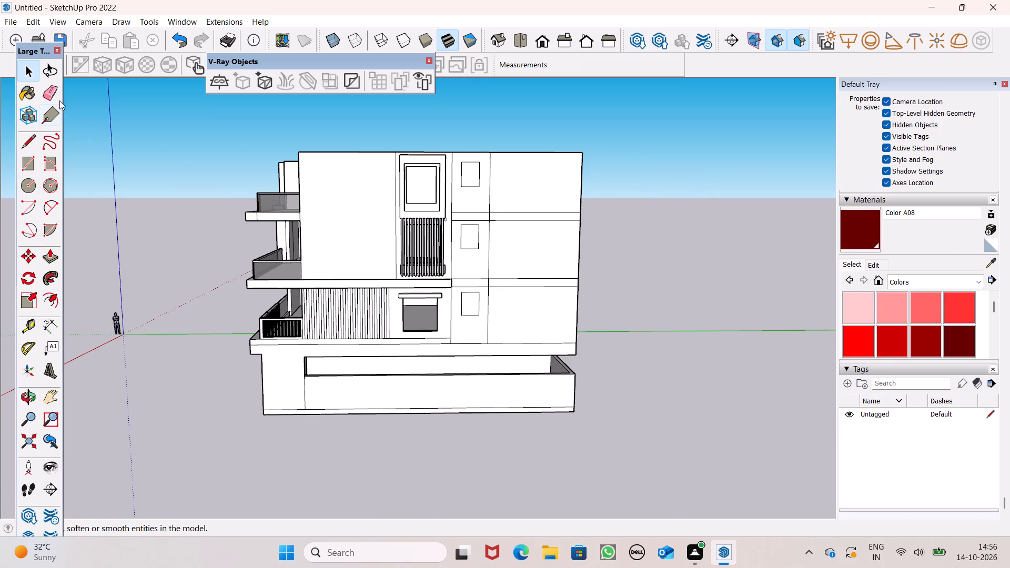
pyautogui.click(49, 86)
pyautogui.scroll(2, 429, 218)
pyautogui.scroll(3, 492, 212)
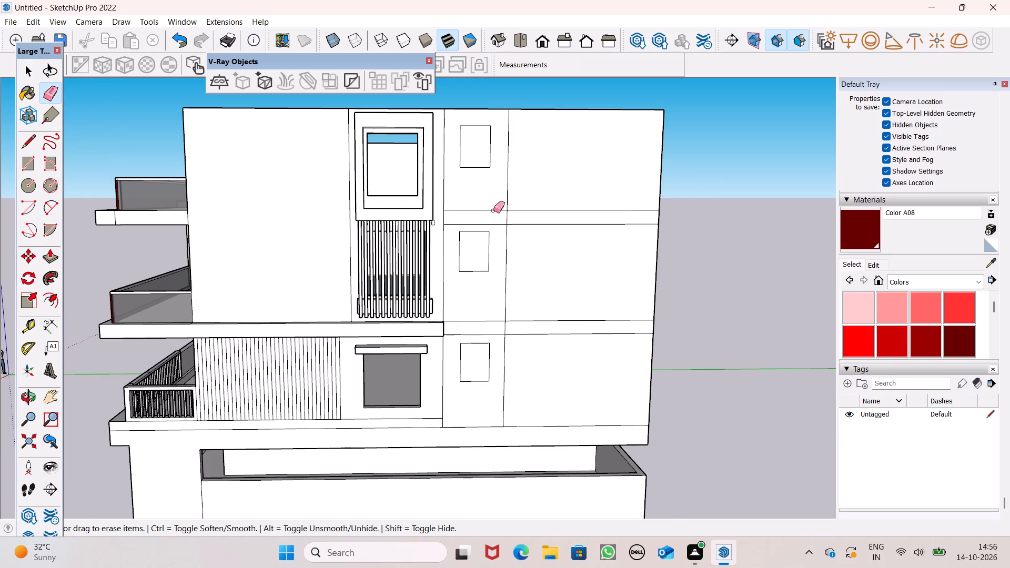
pyautogui.moveTo(493, 210); pyautogui.dragTo(496, 227)
pyautogui.moveTo(497, 318); pyautogui.dragTo(495, 331)
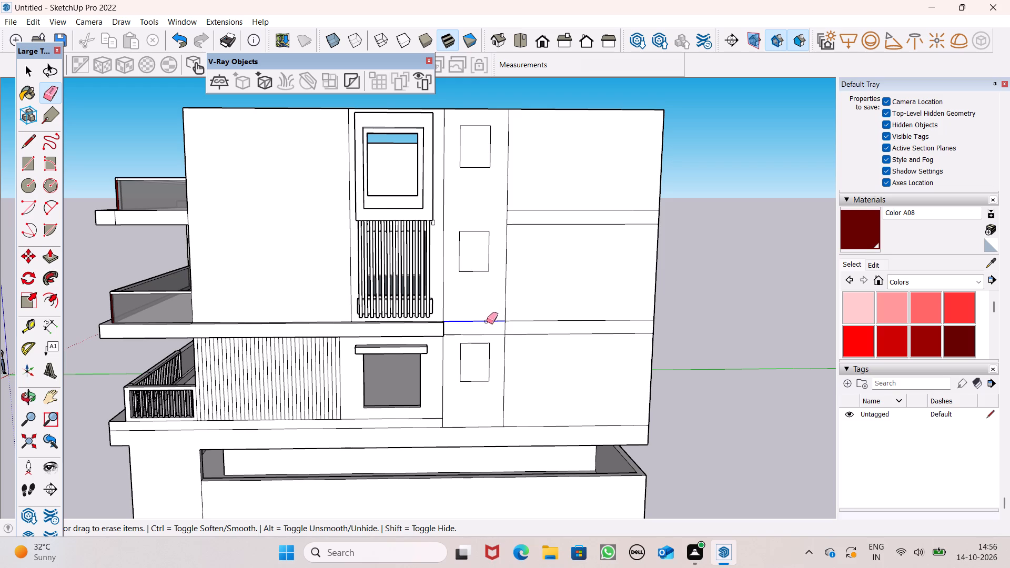
pyautogui.moveTo(490, 328); pyautogui.dragTo(492, 334)
pyautogui.scroll(-3, 529, 264)
pyautogui.moveTo(536, 346); pyautogui.dragTo(489, 355, button='middle')
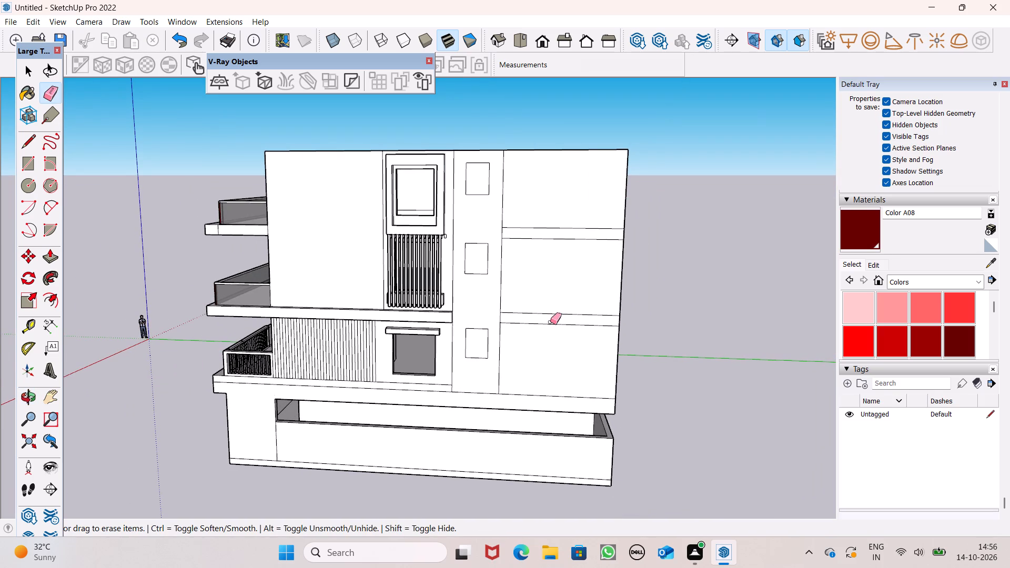
pyautogui.press('space')
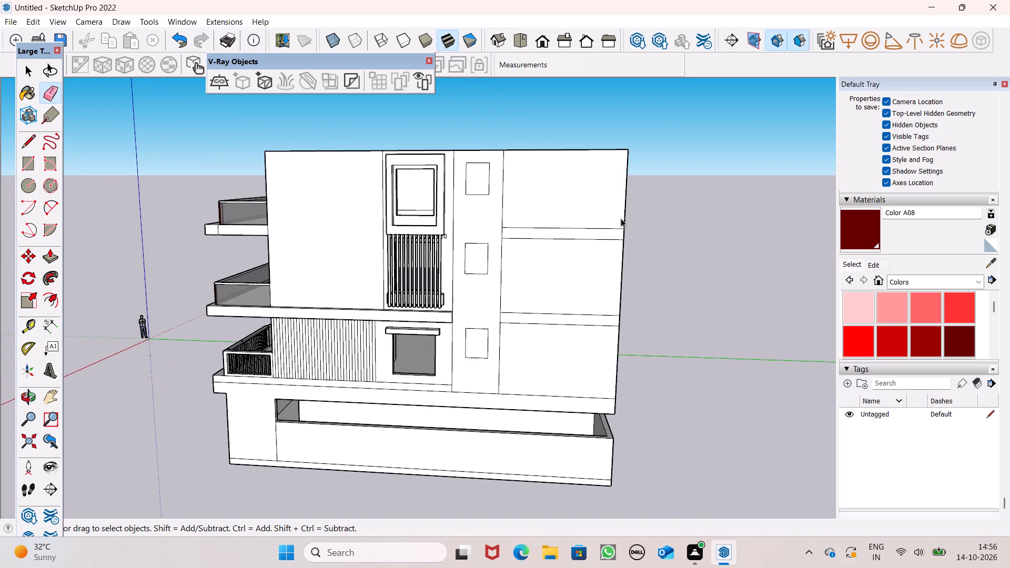
# Push/Pull the lower floor band beside the window strip outward 9 13/16", flush with the adjacent balcony slab edge.
pyautogui.scroll(-4, 617, 208)
pyautogui.moveTo(618, 266); pyautogui.dragTo(451, 316, button='middle')
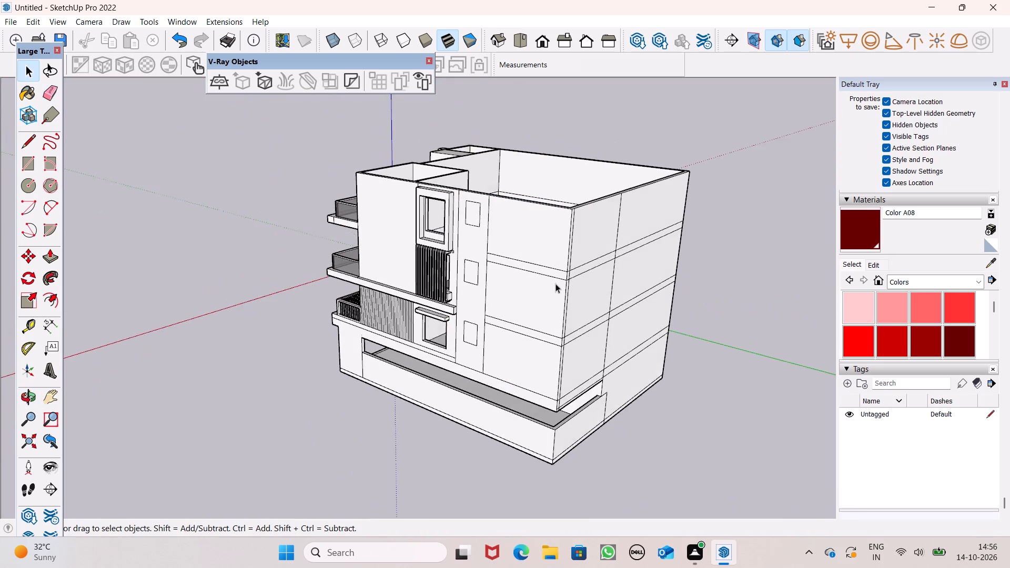
pyautogui.scroll(7, 568, 280)
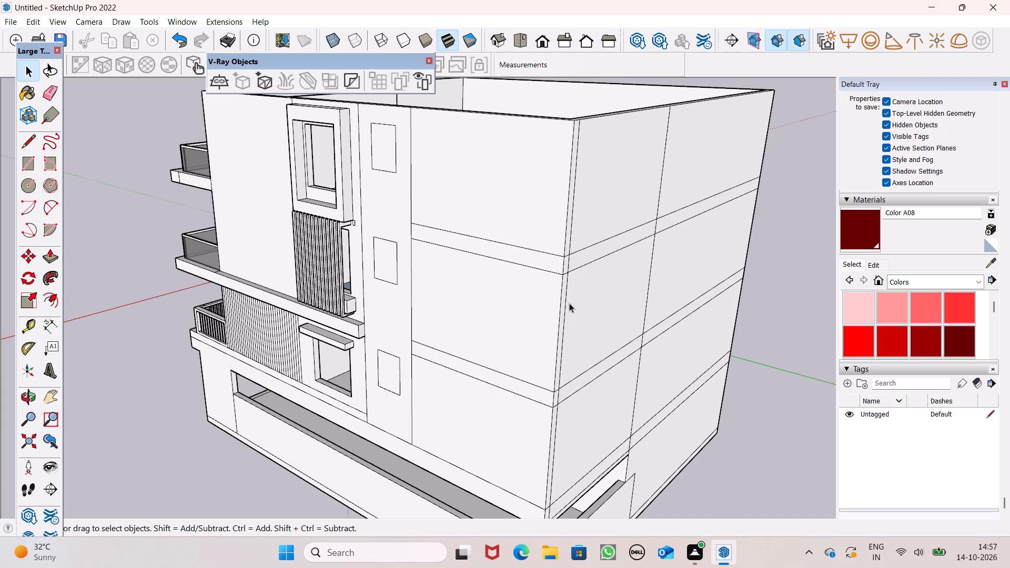
pyautogui.moveTo(530, 434); pyautogui.dragTo(675, 459, button='middle')
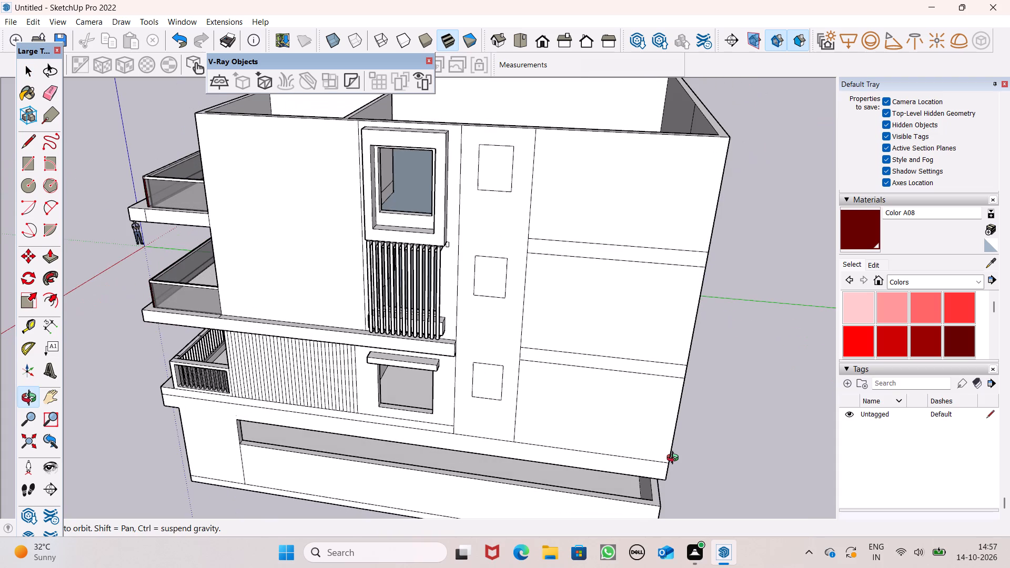
pyautogui.moveTo(675, 459); pyautogui.dragTo(679, 460, button='middle')
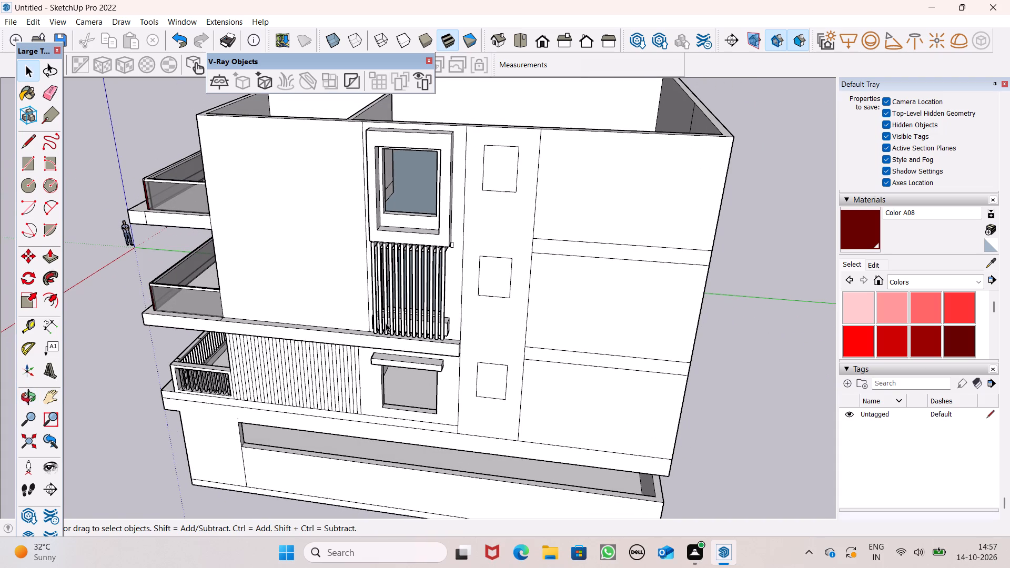
pyautogui.click(54, 255)
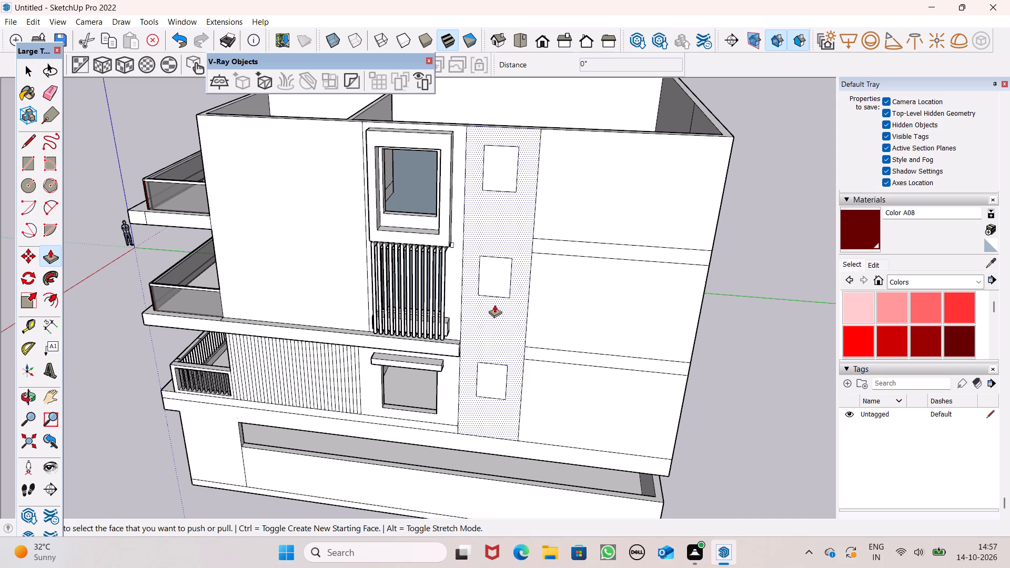
pyautogui.scroll(5, 546, 350)
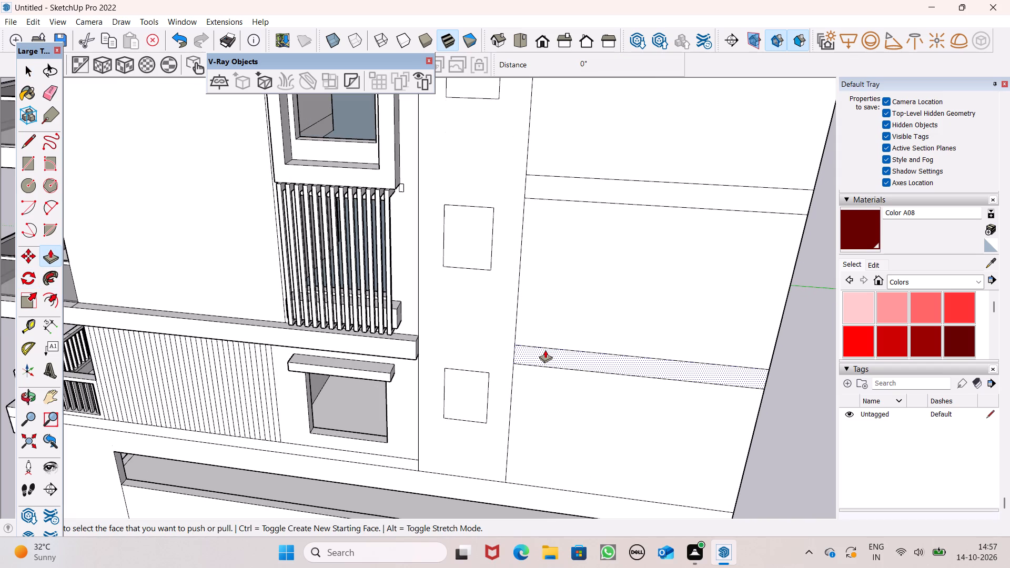
pyautogui.moveTo(542, 356); pyautogui.dragTo(404, 354)
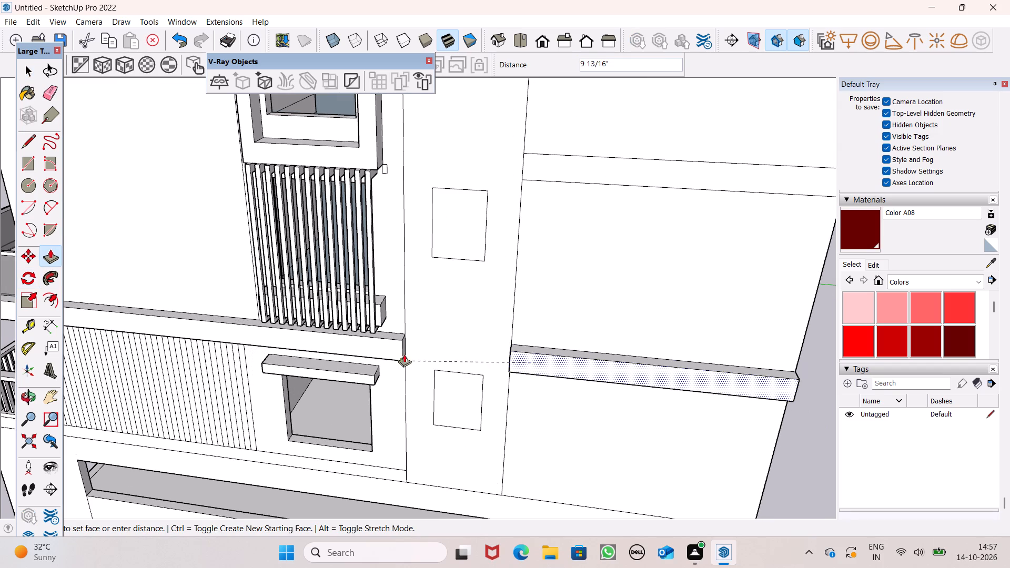
pyautogui.moveTo(404, 354); pyautogui.dragTo(402, 353)
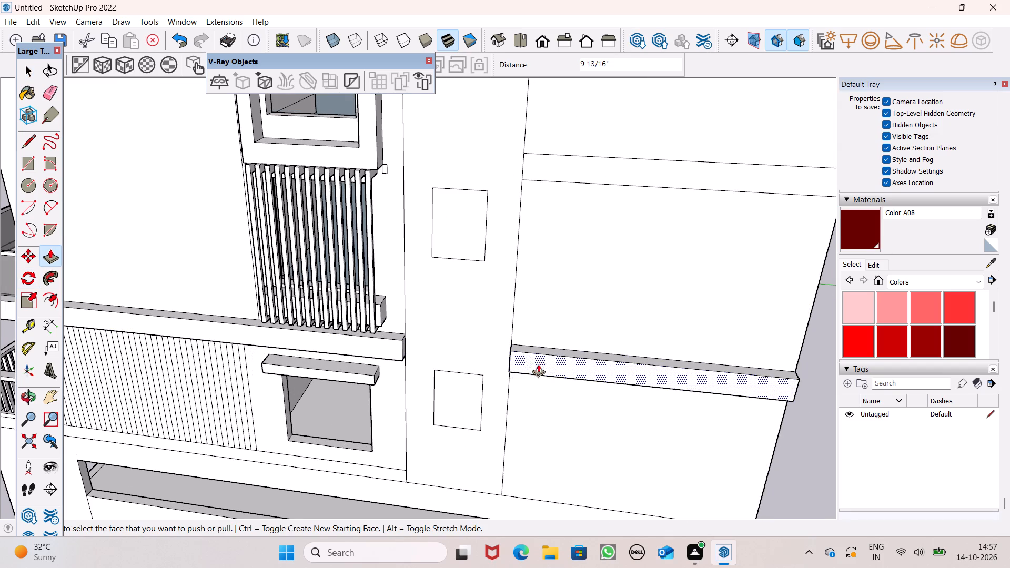
pyautogui.scroll(-5, 560, 428)
pyautogui.scroll(-2, 706, 358)
pyautogui.press('space')
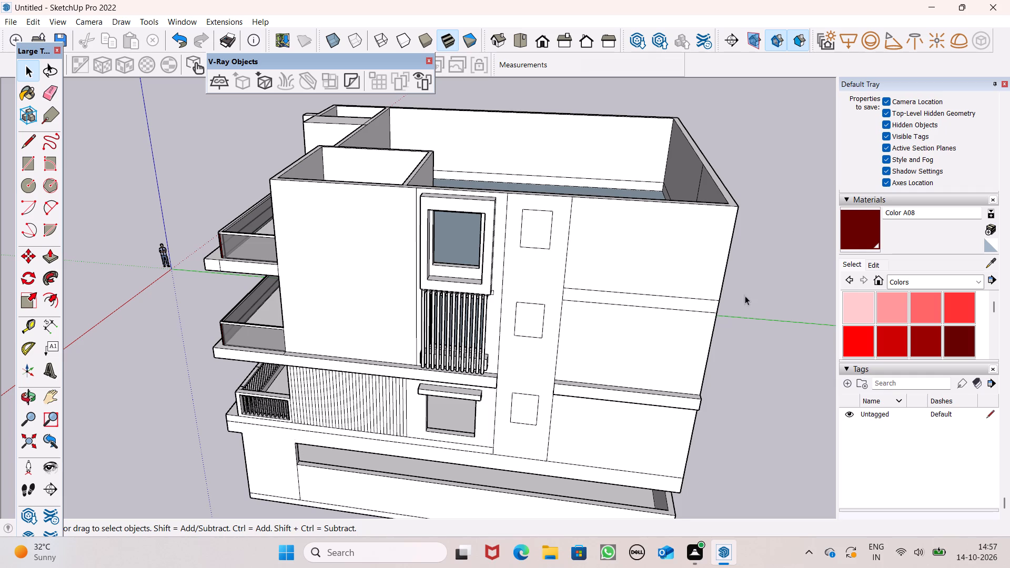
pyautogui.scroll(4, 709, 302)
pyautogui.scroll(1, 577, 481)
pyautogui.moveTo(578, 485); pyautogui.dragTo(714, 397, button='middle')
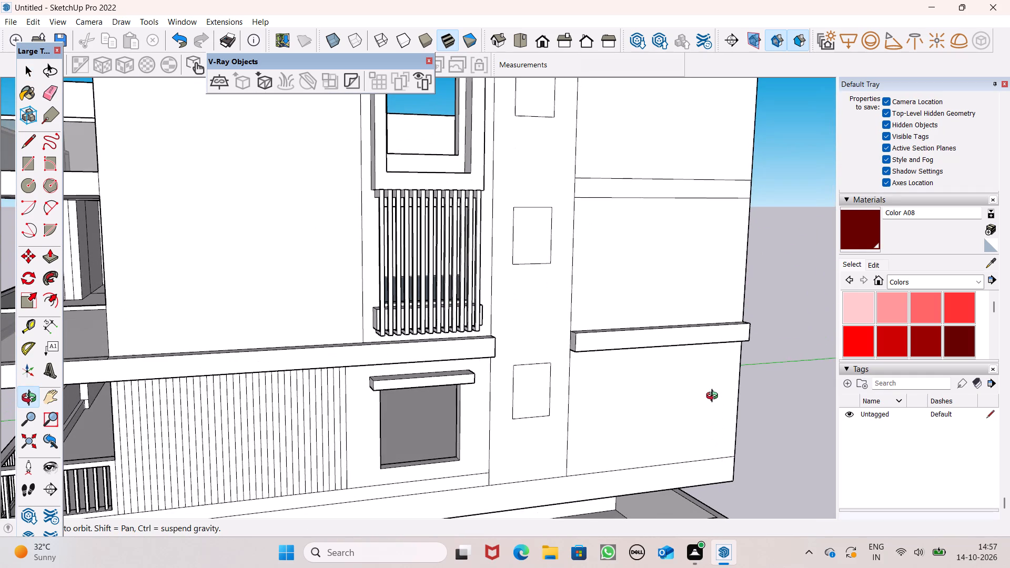
# Draw a 21' 5" vertical line on the blank wall panel beside the window strip, from the wall top to the lower floor band.
pyautogui.moveTo(714, 397); pyautogui.dragTo(686, 375, button='middle')
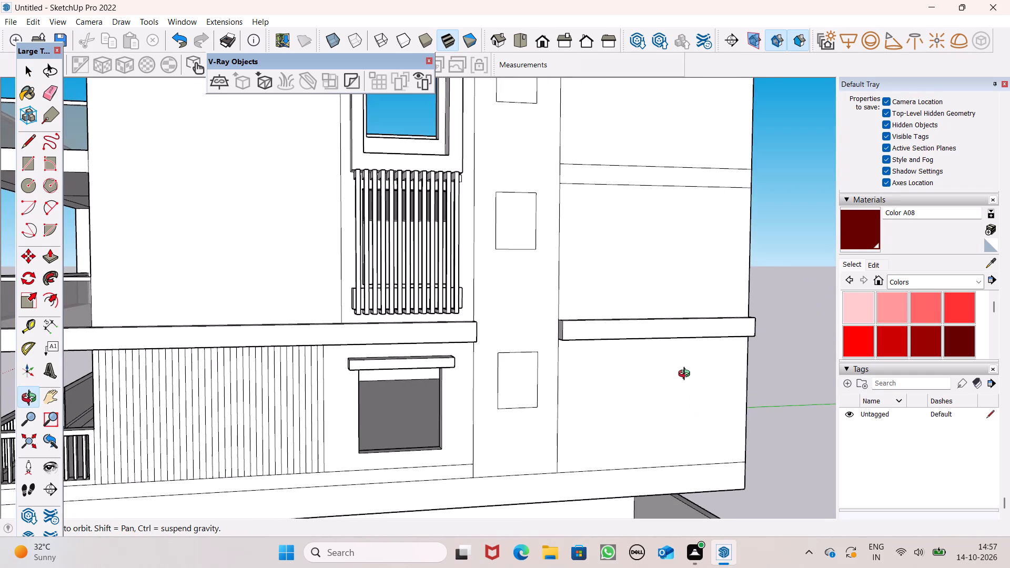
pyautogui.moveTo(686, 375); pyautogui.dragTo(601, 501, button='middle')
pyautogui.scroll(-6, 648, 358)
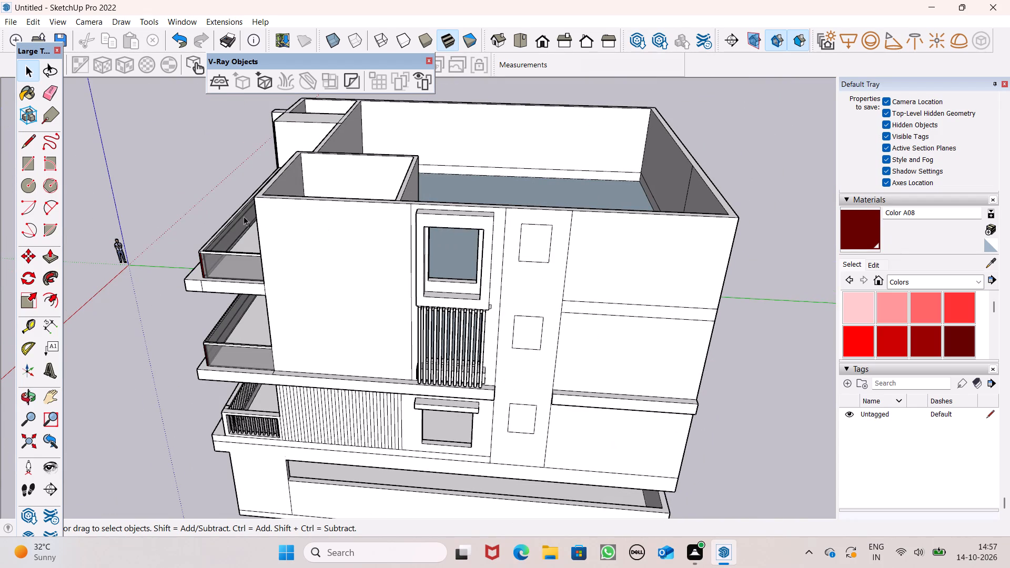
pyautogui.click(26, 146)
pyautogui.scroll(2, 570, 259)
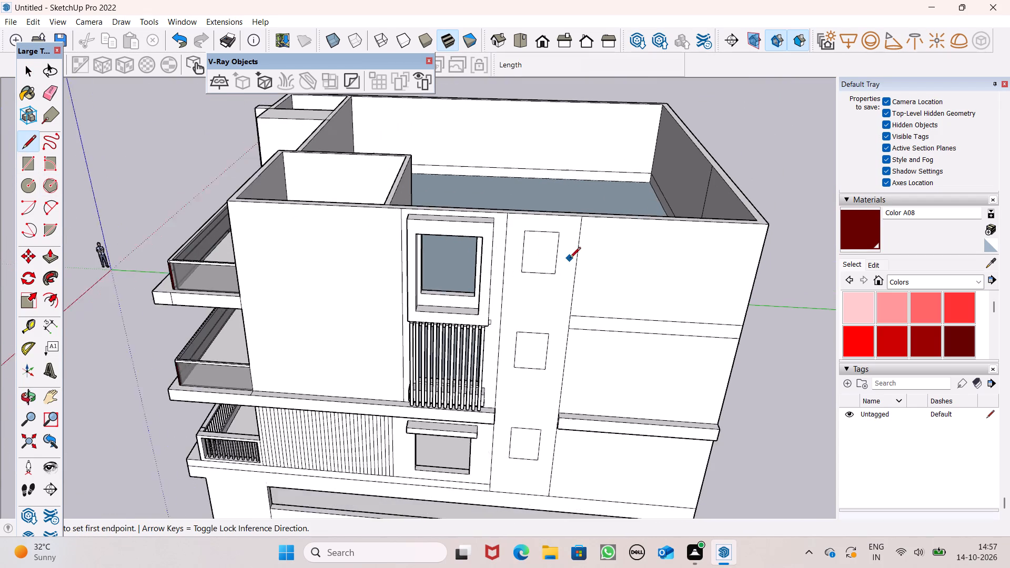
pyautogui.scroll(-1, 570, 259)
pyautogui.scroll(4, 570, 259)
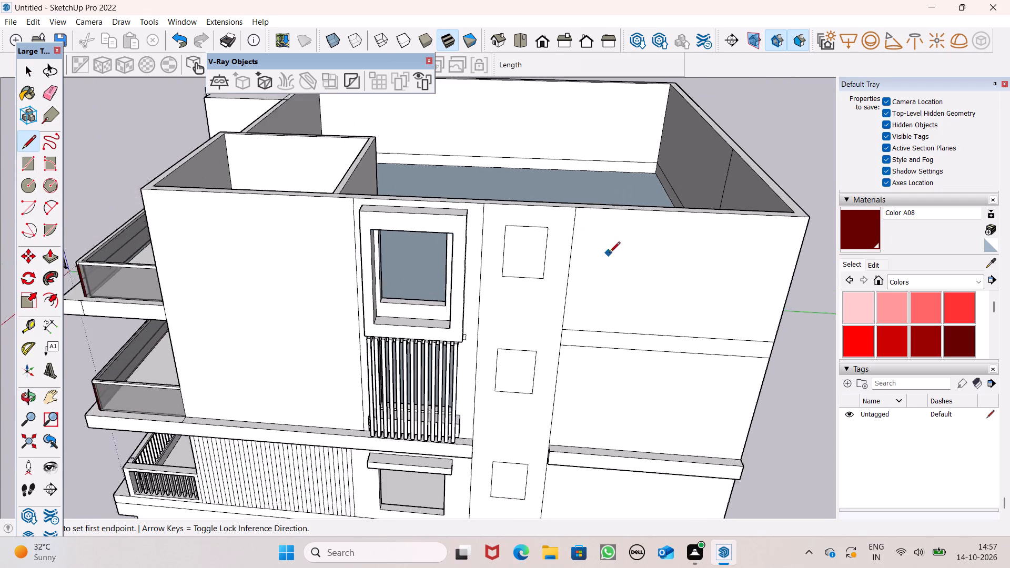
pyautogui.scroll(1, 609, 253)
pyautogui.click(605, 200)
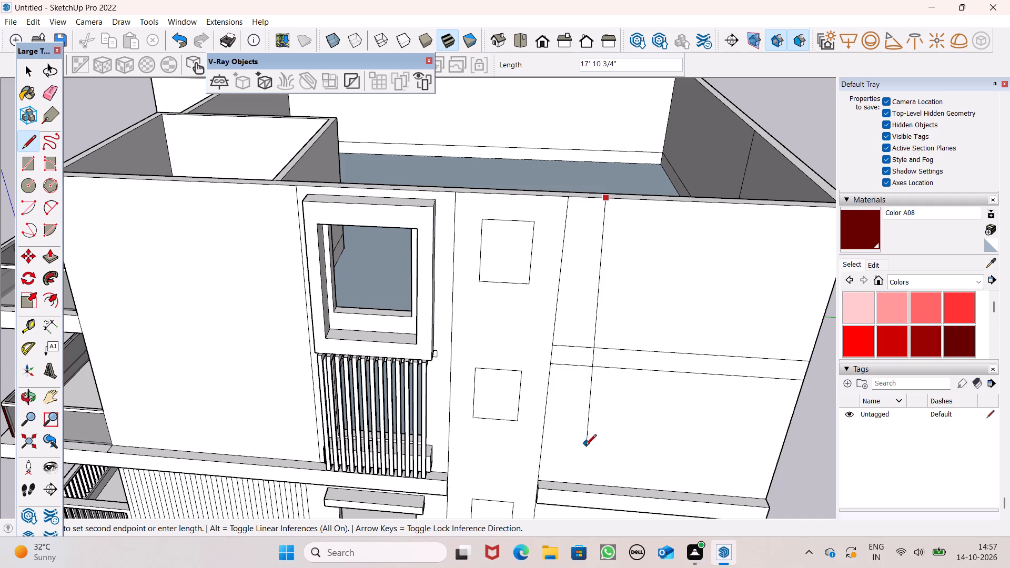
pyautogui.click(560, 479)
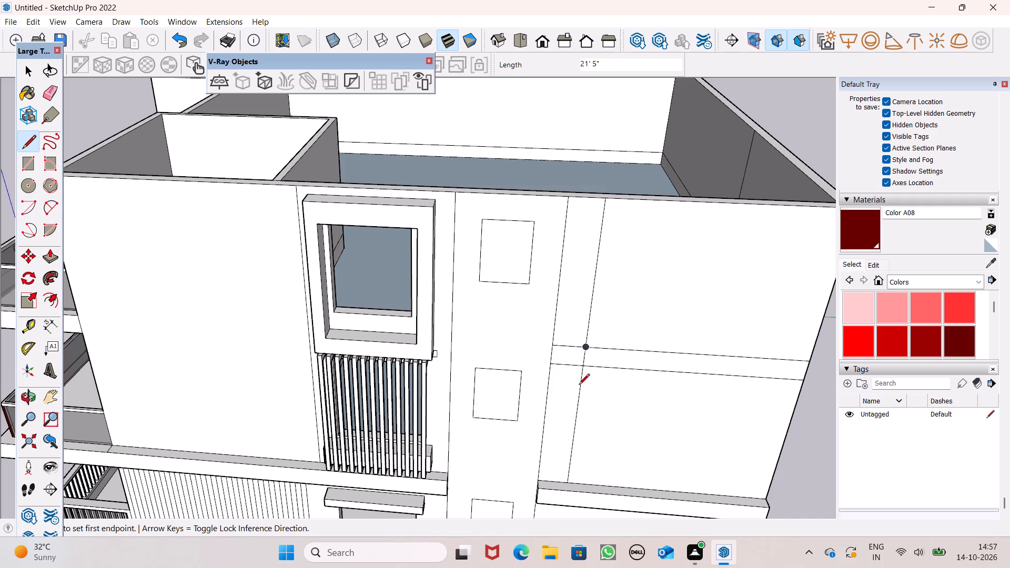
# Draw a 21' 5" vertical line near the panel's outer corner, from the wall top to the lower floor band.
pyautogui.scroll(-5, 464, 354)
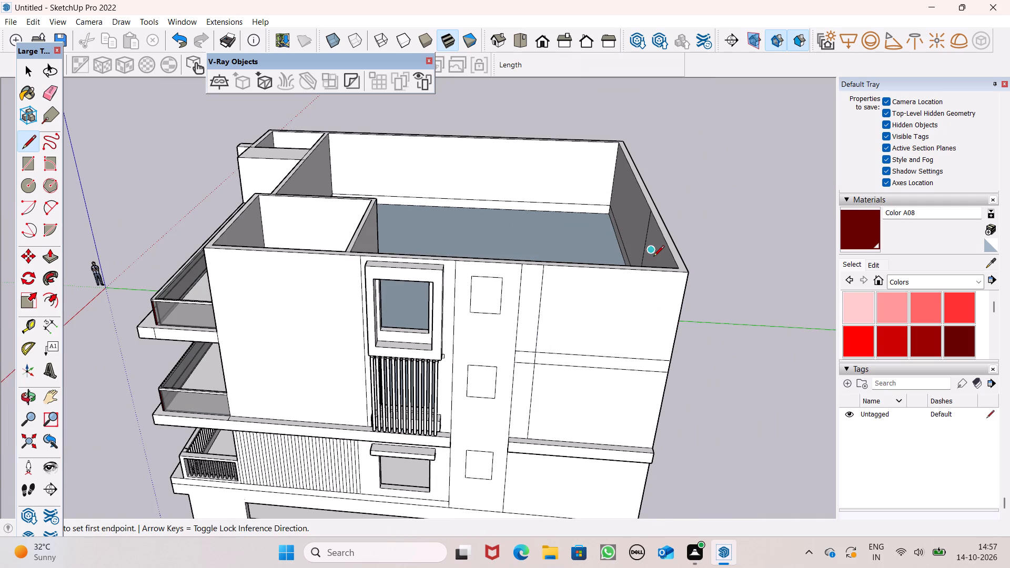
pyautogui.scroll(5, 653, 257)
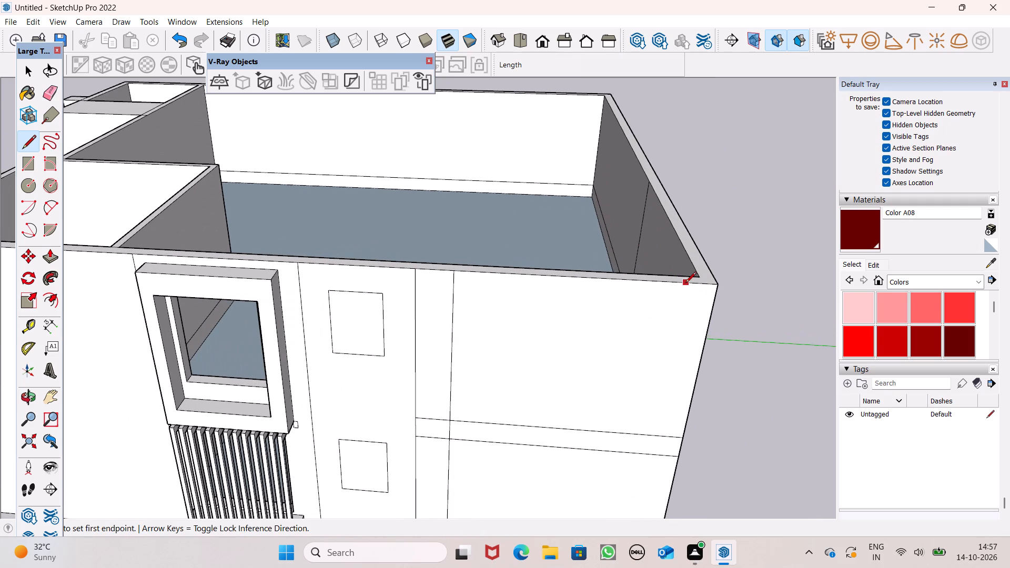
pyautogui.click(684, 283)
pyautogui.scroll(-6, 683, 266)
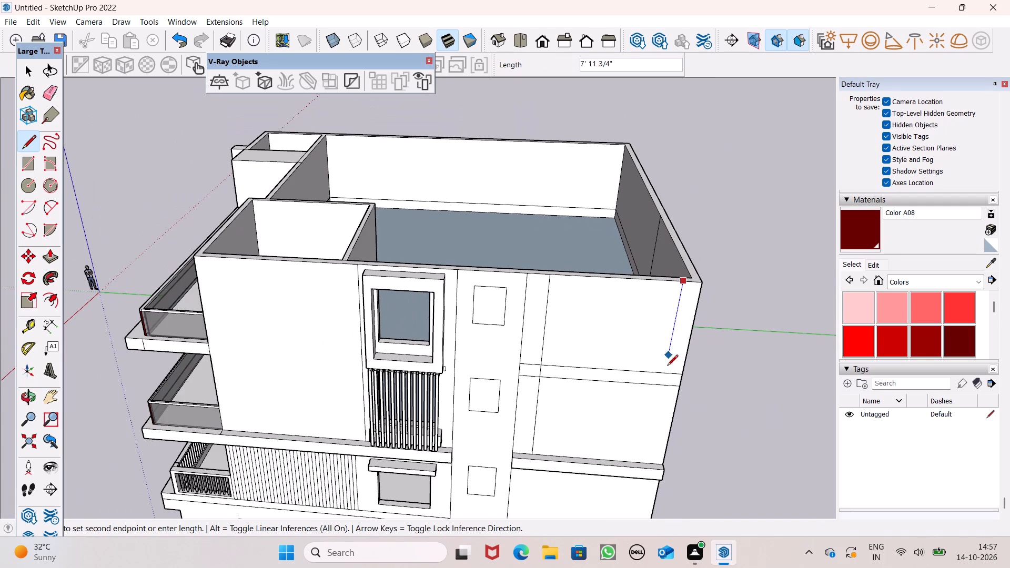
pyautogui.click(645, 462)
# Erase all segments of the two upper floor-band lines across the wall panel between the window strip and the outer corner.
pyautogui.click(40, 96)
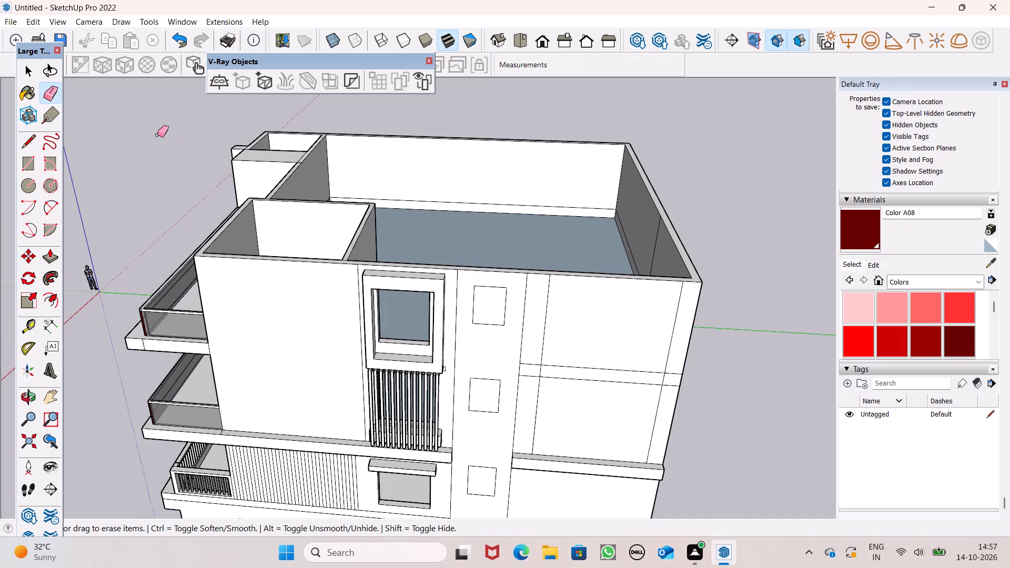
pyautogui.scroll(5, 487, 431)
pyautogui.scroll(3, 579, 376)
pyautogui.moveTo(617, 292); pyautogui.dragTo(617, 327)
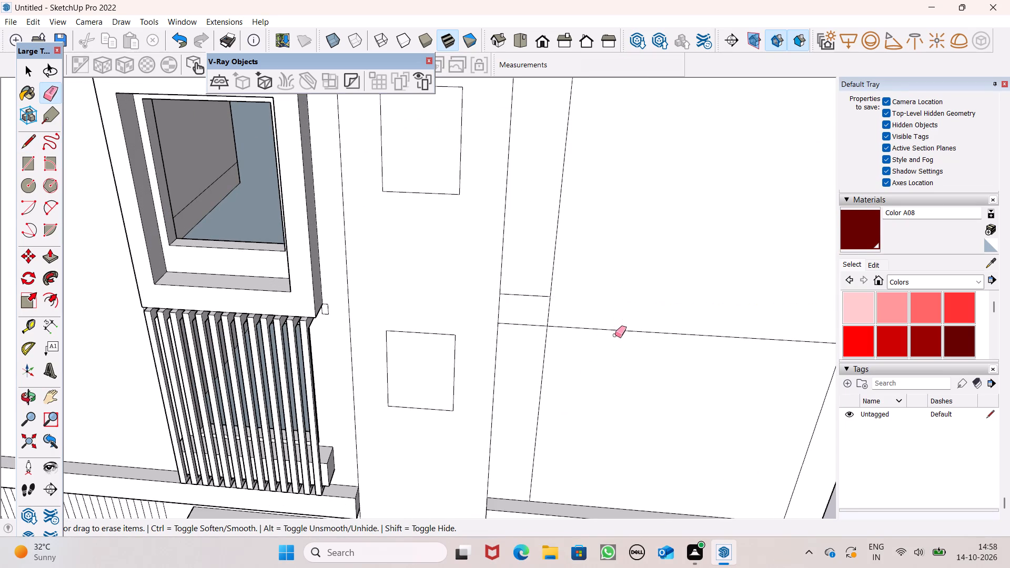
pyautogui.click(615, 335)
pyautogui.moveTo(617, 329); pyautogui.dragTo(611, 348)
pyautogui.moveTo(525, 293); pyautogui.dragTo(518, 333)
pyautogui.scroll(-7, 474, 384)
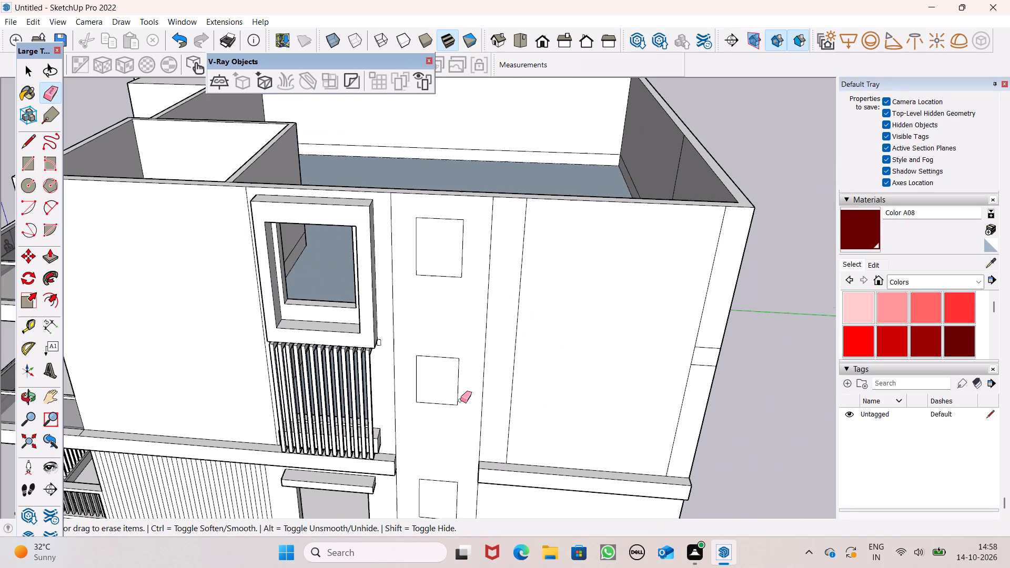
pyautogui.scroll(8, 676, 384)
pyautogui.scroll(-1, 645, 354)
pyautogui.moveTo(654, 327); pyautogui.dragTo(649, 364)
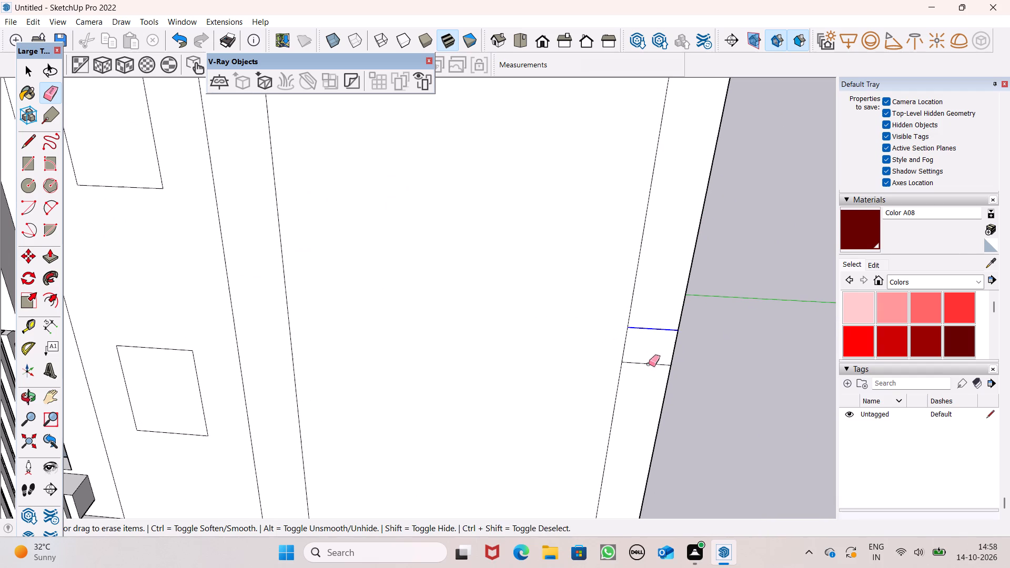
pyautogui.moveTo(649, 364); pyautogui.dragTo(646, 378)
pyautogui.scroll(-11, 709, 319)
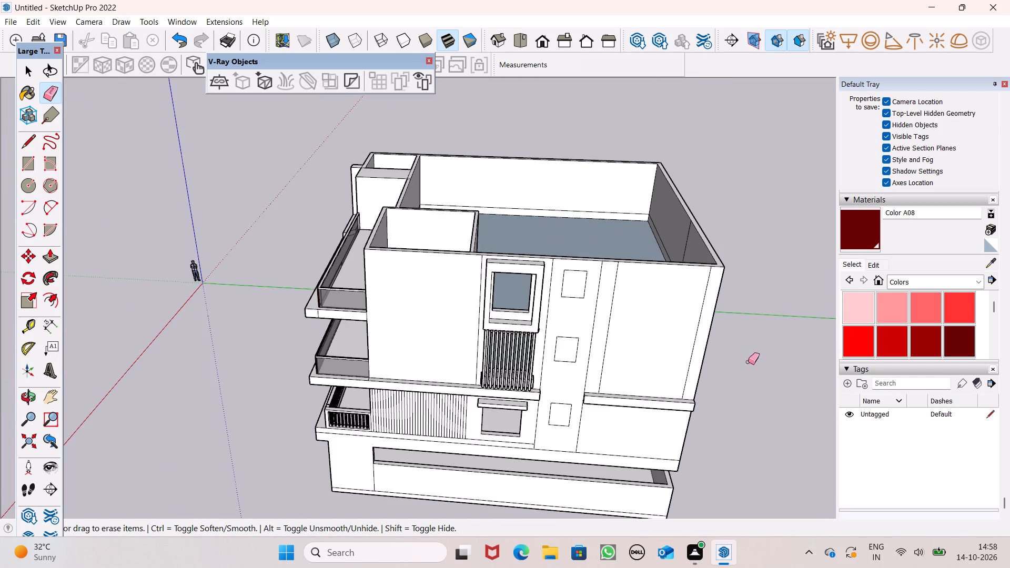
# Draw two horizontal lines about 15' 7 1/2" long below the wall top, from the window strip's edge to the wall's outer corner.
pyautogui.press('space')
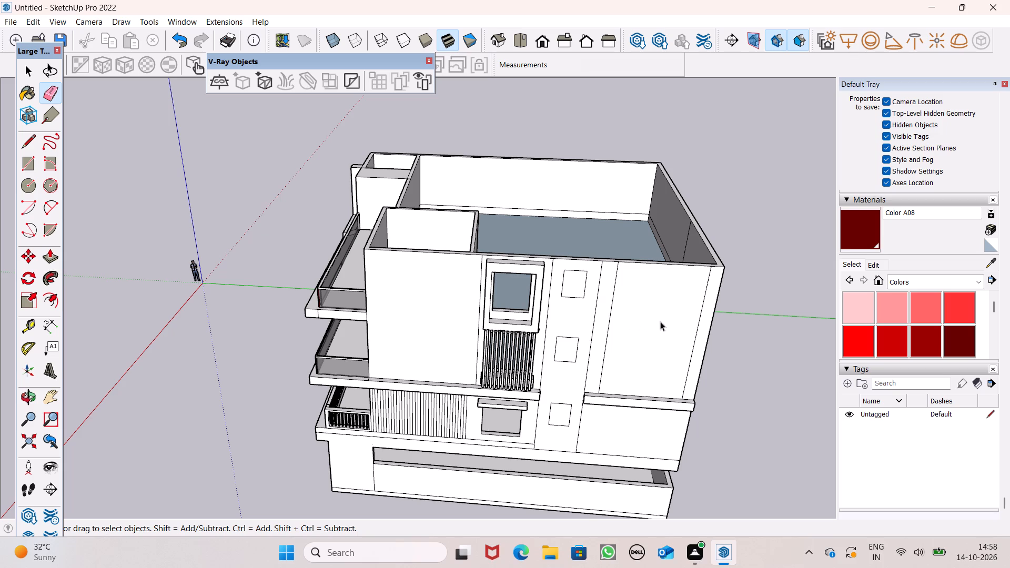
pyautogui.scroll(3, 709, 295)
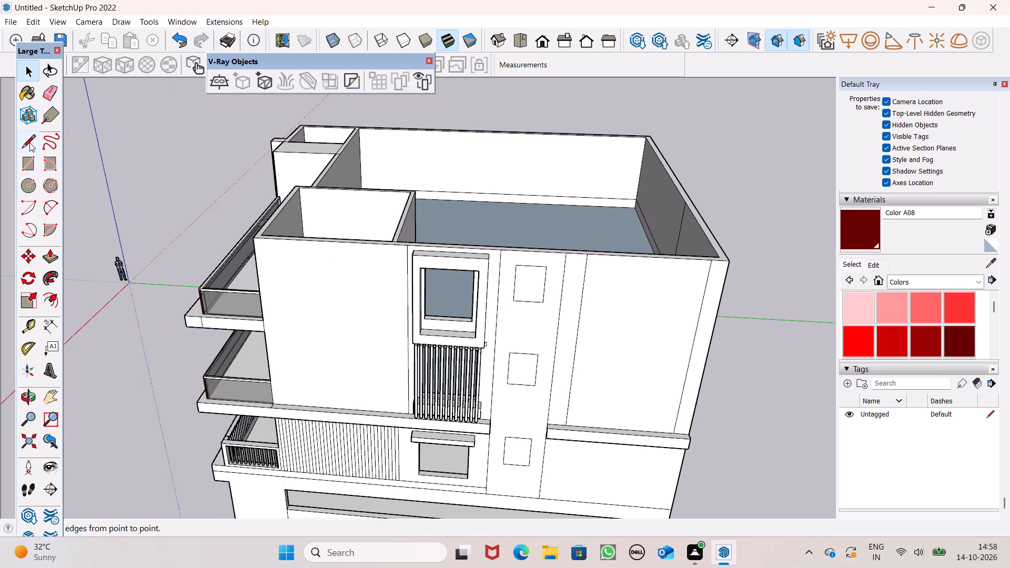
pyautogui.click(31, 137)
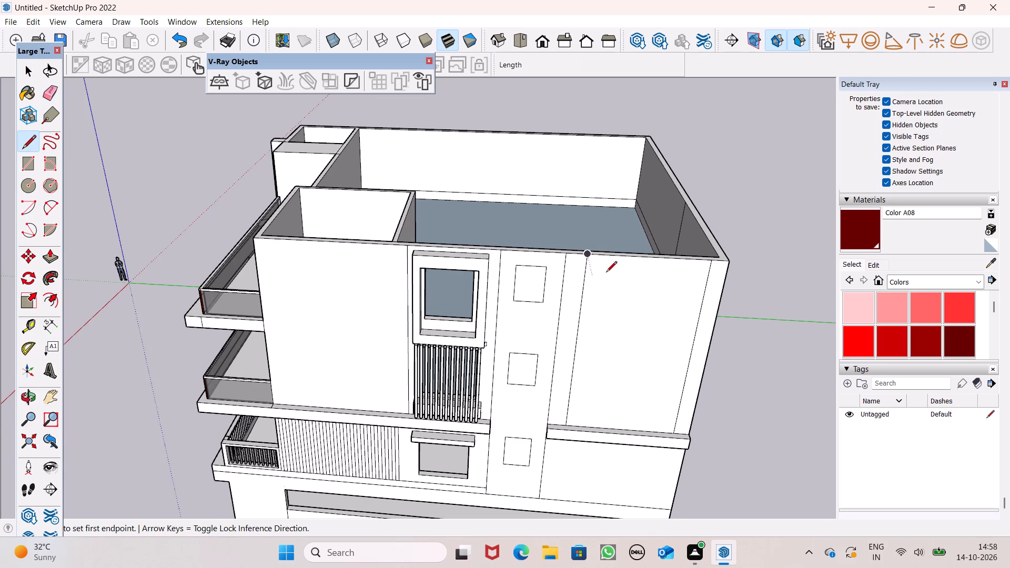
pyautogui.scroll(-1, 599, 276)
pyautogui.scroll(2, 837, 333)
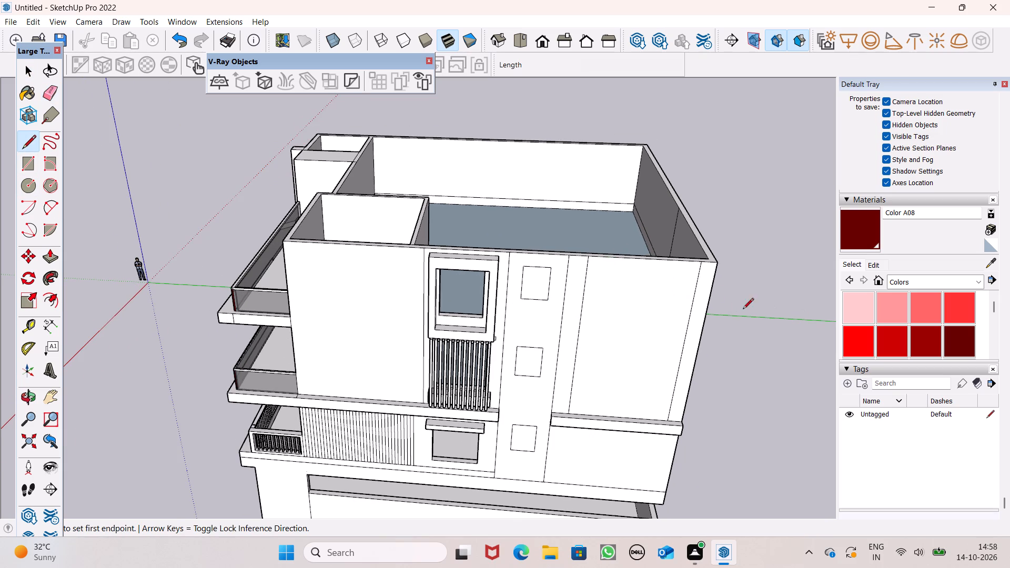
pyautogui.scroll(5, 710, 279)
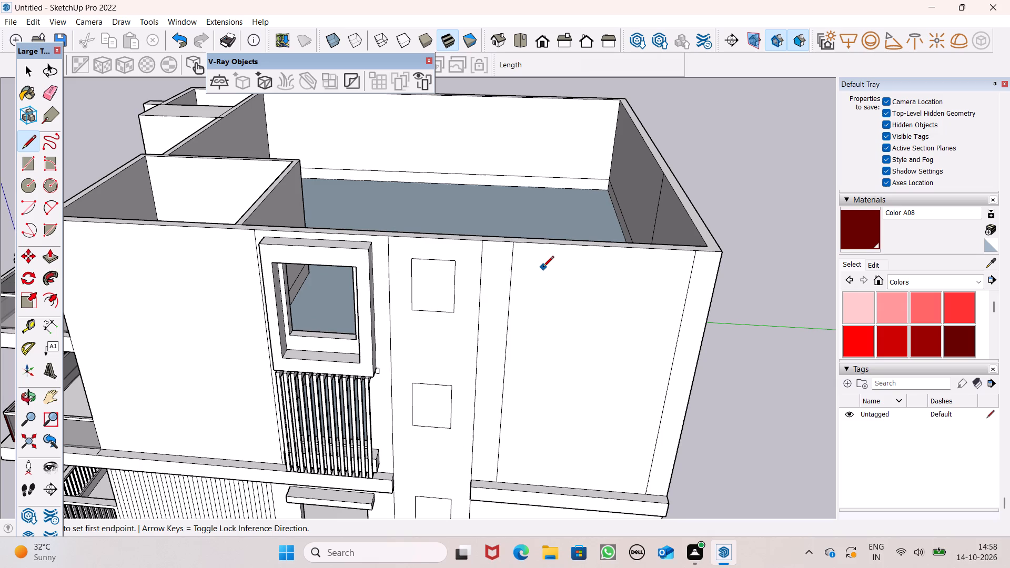
pyautogui.scroll(5, 539, 268)
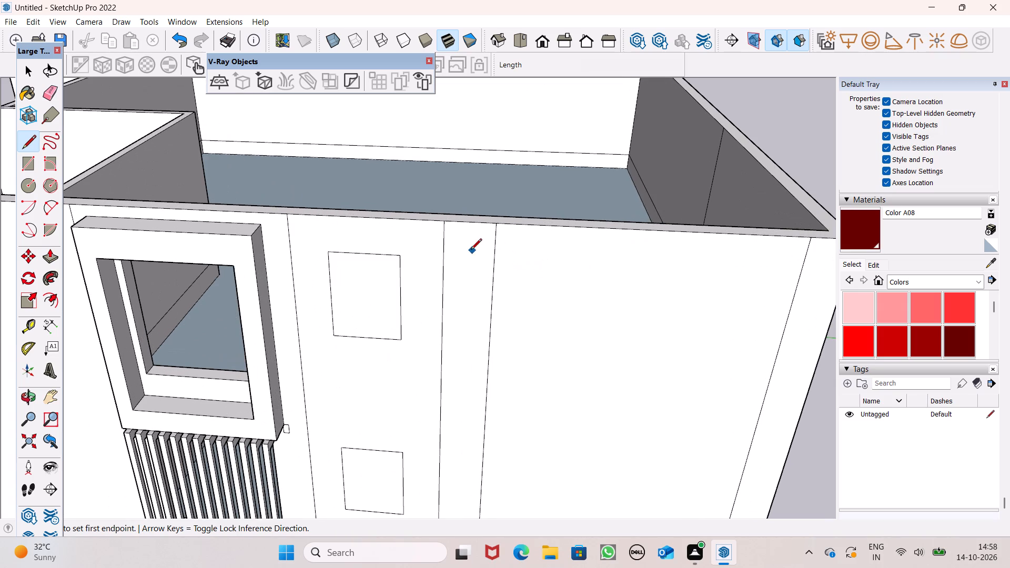
pyautogui.click(446, 255)
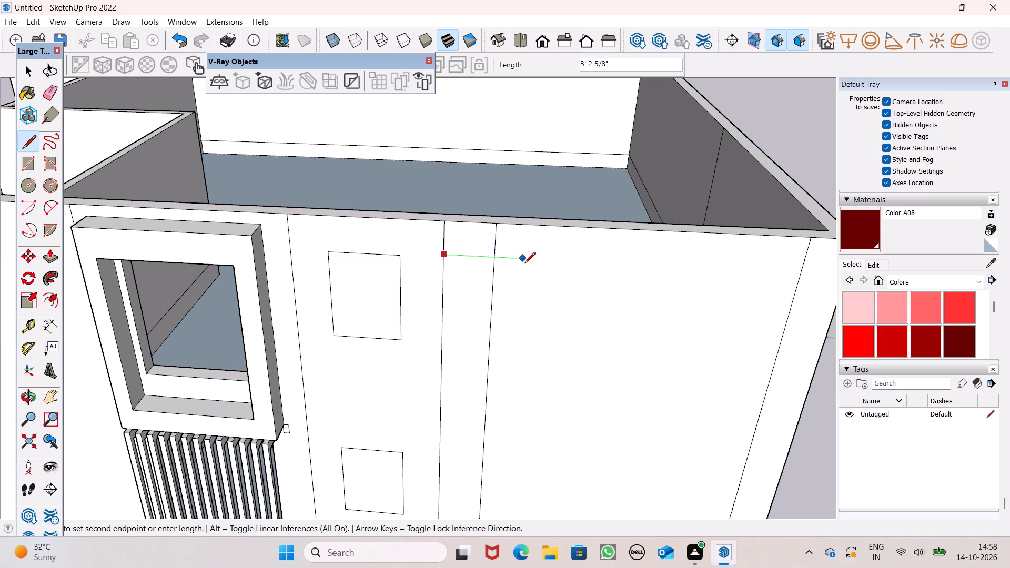
pyautogui.scroll(-3, 535, 264)
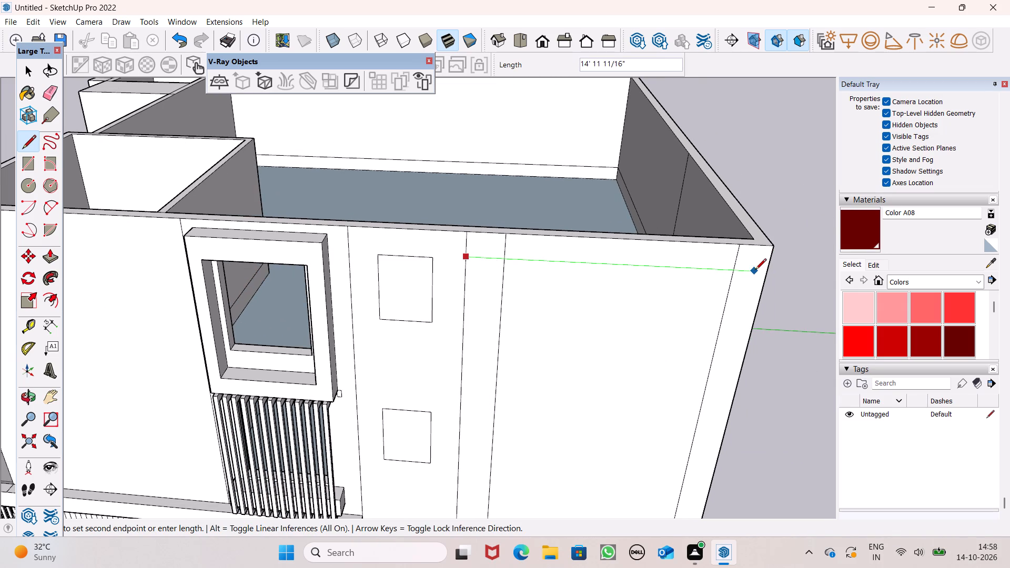
pyautogui.click(766, 271)
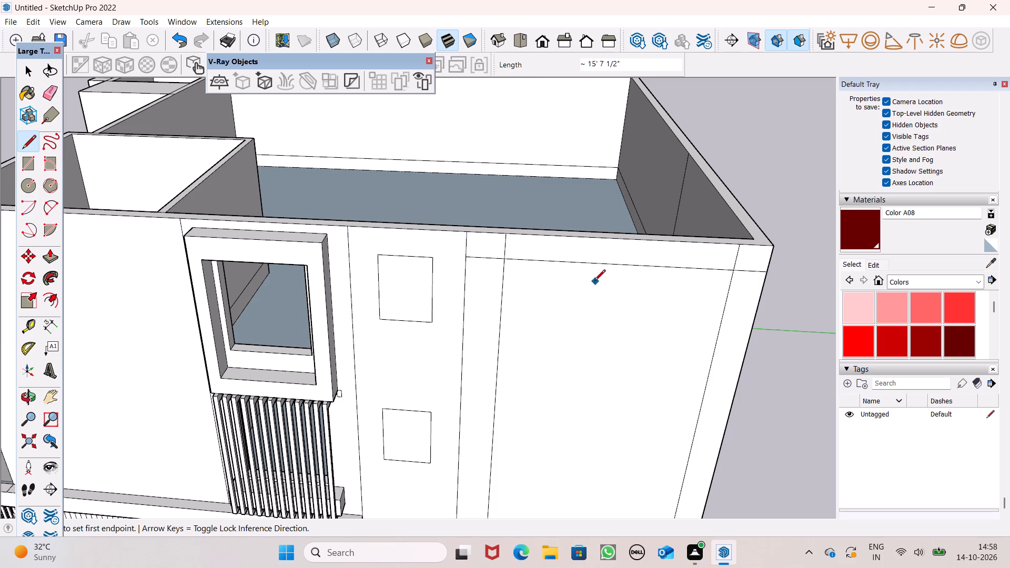
pyautogui.scroll(-1, 584, 286)
pyautogui.moveTo(478, 287); pyautogui.dragTo(495, 286)
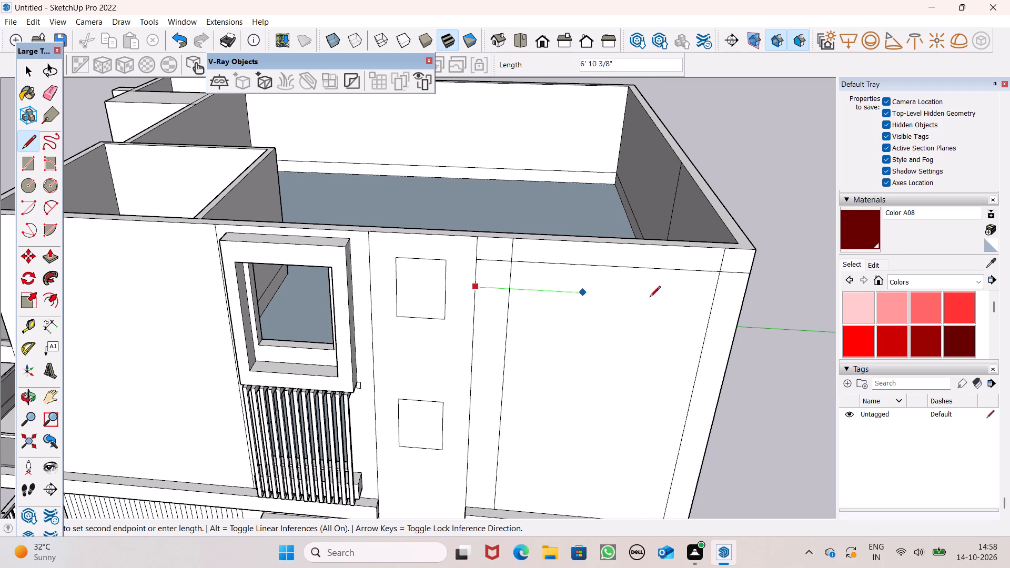
pyautogui.click(745, 301)
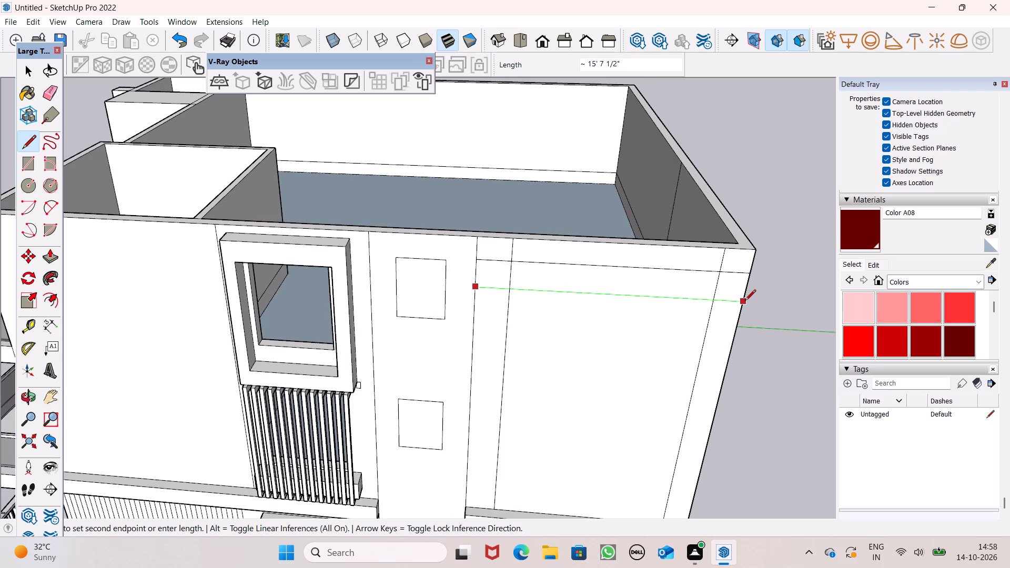
# Erase the short segment of the vertical line beside the window strip, between the wall top and the upper horizontal line.
pyautogui.click(46, 98)
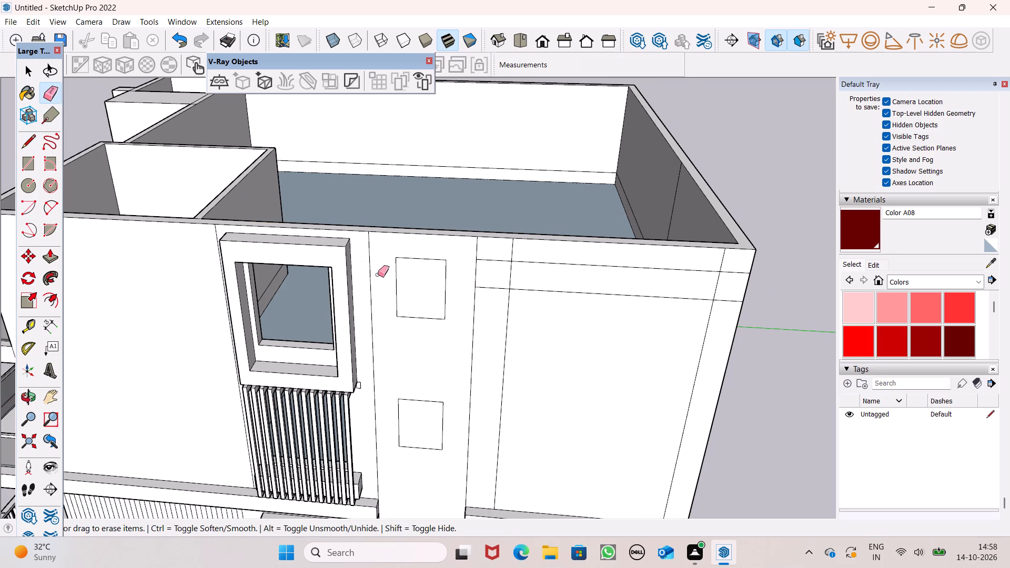
pyautogui.scroll(4, 518, 287)
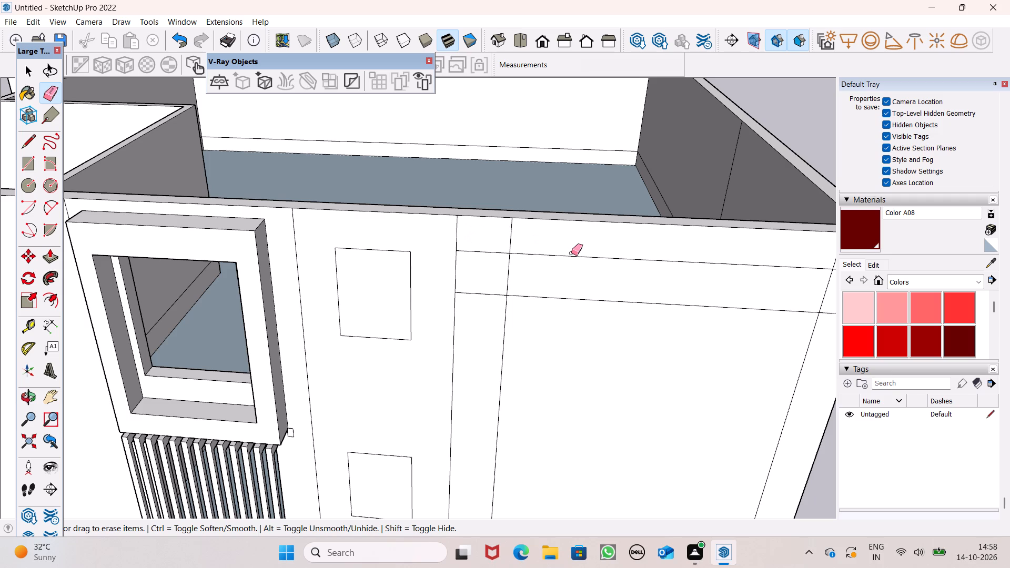
pyautogui.click(511, 234)
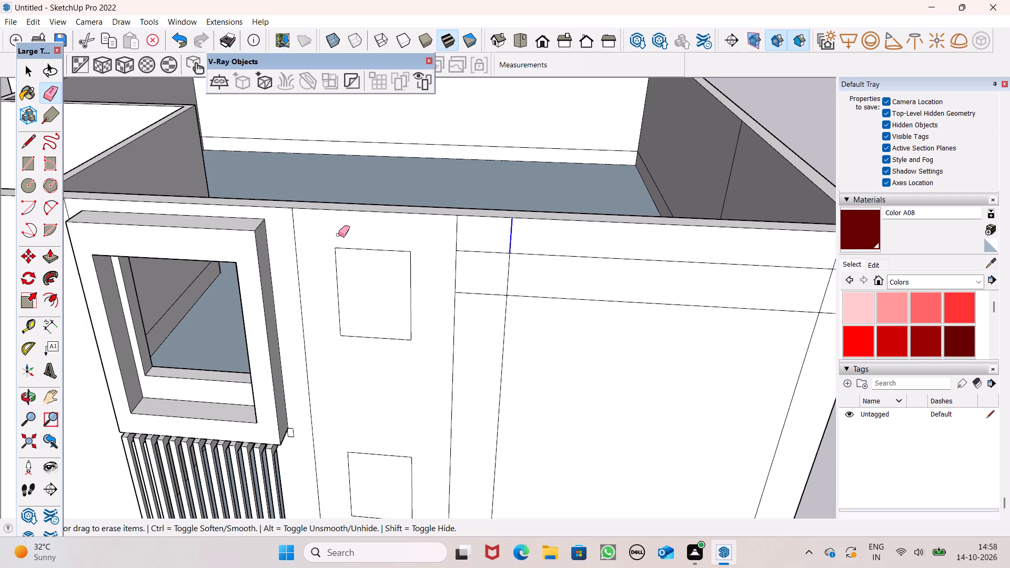
# Move the top-floor window rectangle with its edges down about 9 15/16" within the window strip.
pyautogui.click(34, 136)
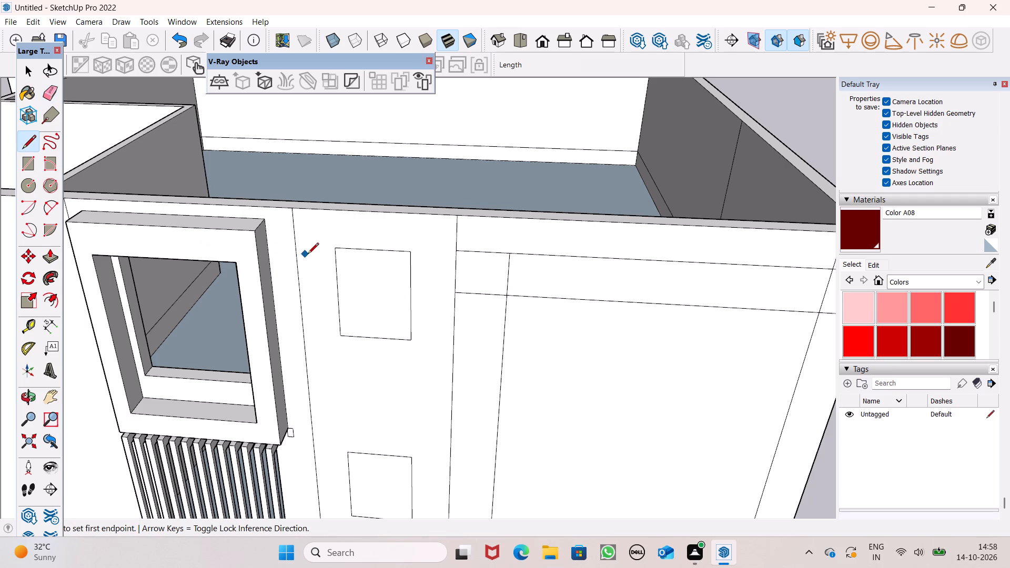
pyautogui.press('space')
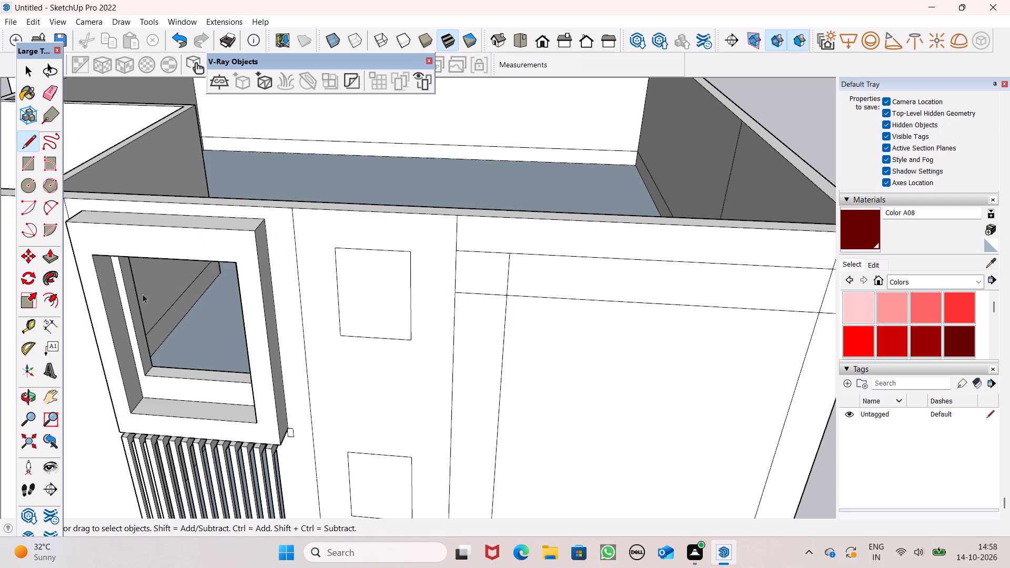
pyautogui.doubleClick(372, 331)
pyautogui.press('m')
pyautogui.press('Return')
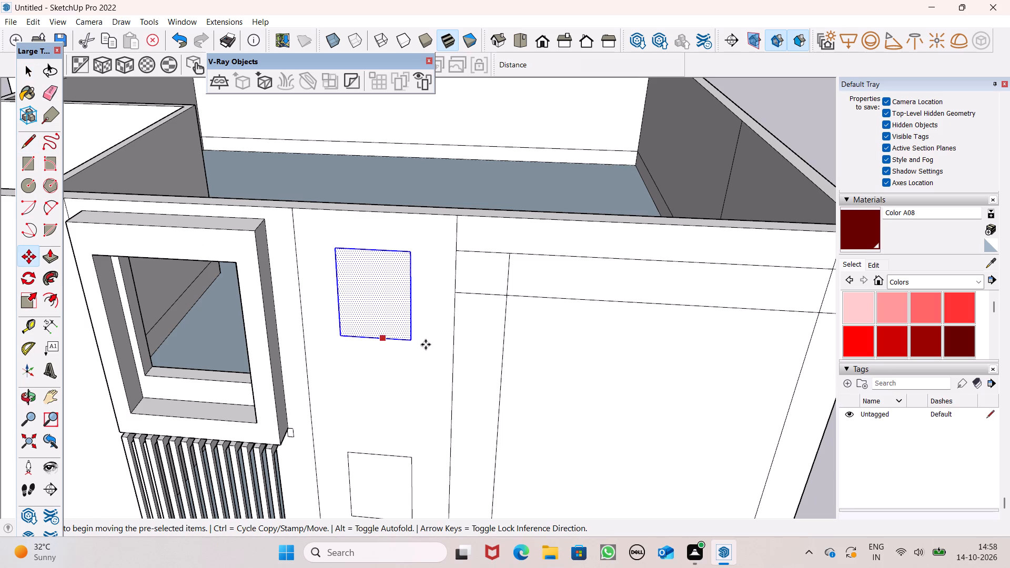
pyautogui.moveTo(412, 343); pyautogui.dragTo(412, 357)
pyautogui.press('space')
pyautogui.press('space')
pyautogui.click(801, 97)
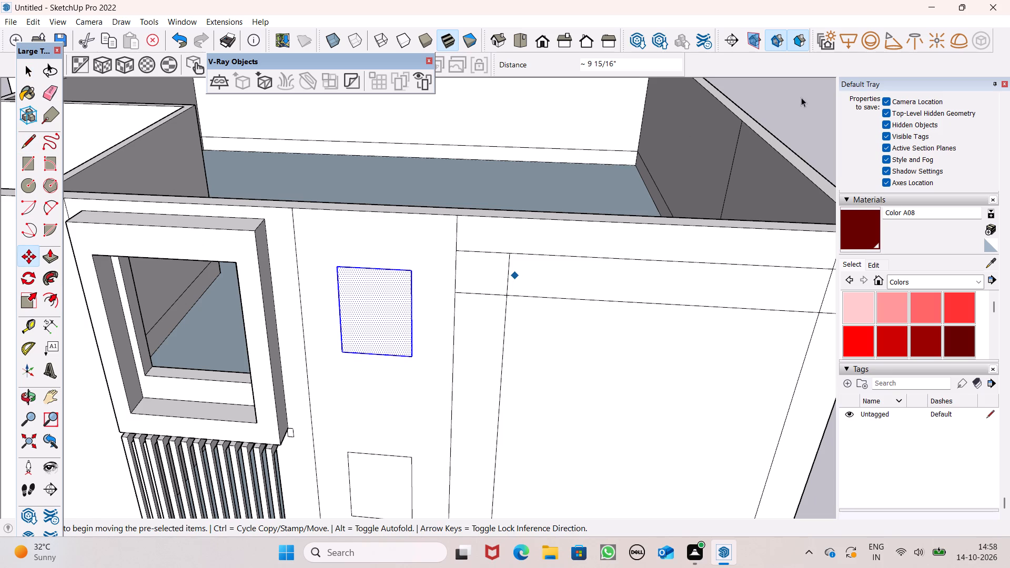
# Draw a horizontal line across the window strip above the top window, continuing the panel's upper horizontal line.
pyautogui.click(29, 139)
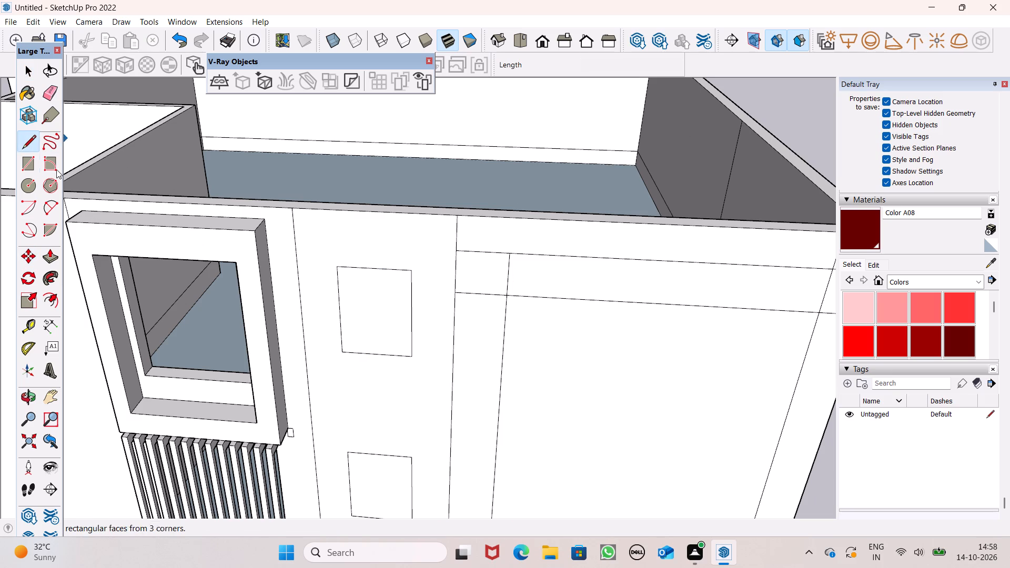
pyautogui.moveTo(453, 248); pyautogui.dragTo(300, 241)
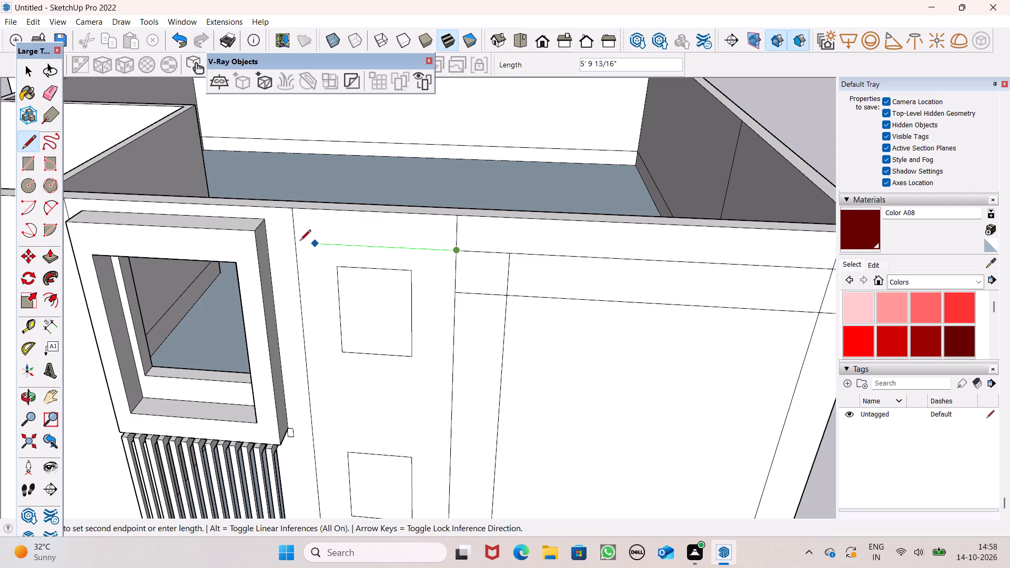
pyautogui.moveTo(300, 241); pyautogui.dragTo(291, 241)
pyautogui.press('space')
pyautogui.scroll(-4, 360, 268)
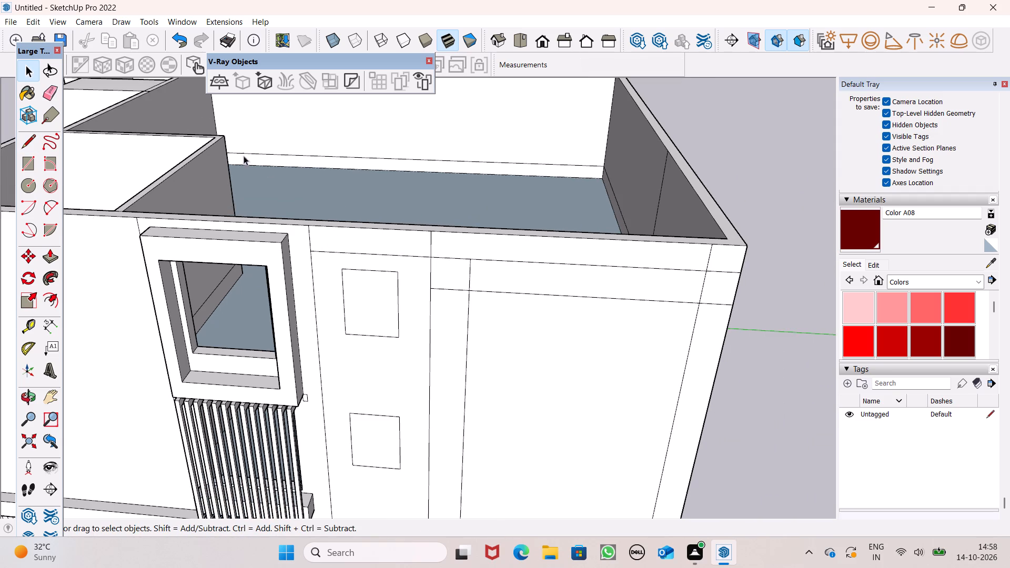
# Erase the stray line segments above the panel's upper horizontal line and at both upper corners to leave a clean frame outline.
pyautogui.click(46, 94)
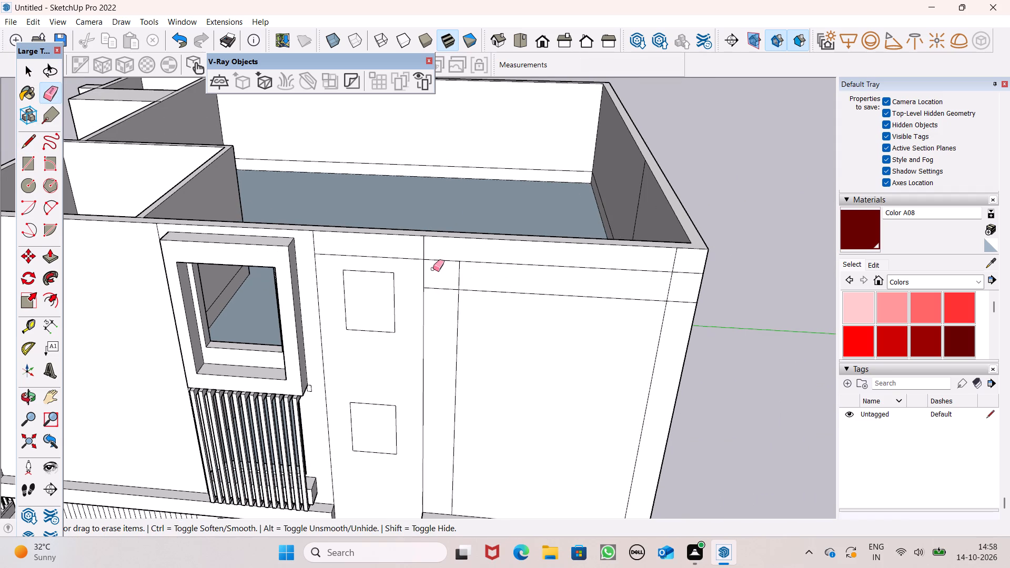
pyautogui.scroll(4, 435, 263)
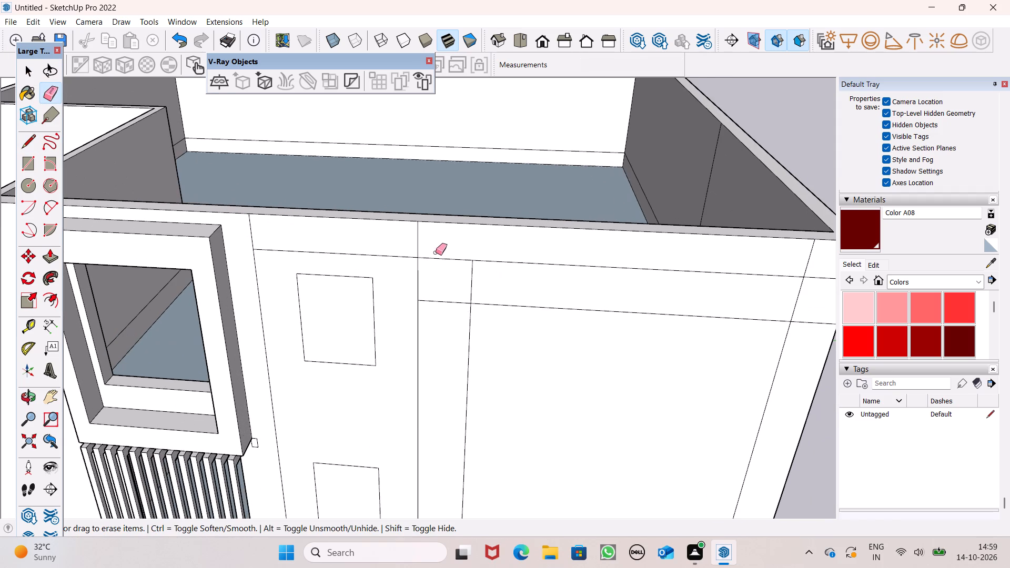
pyautogui.moveTo(432, 248); pyautogui.dragTo(411, 248)
pyautogui.moveTo(472, 286); pyautogui.dragTo(448, 313)
pyautogui.scroll(-6, 418, 295)
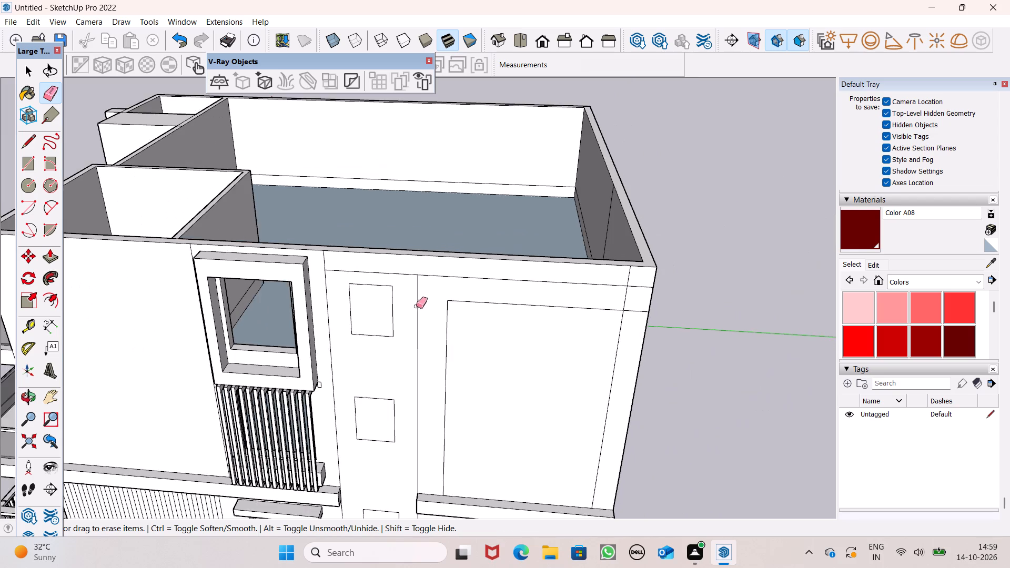
pyautogui.scroll(-1, 635, 323)
pyautogui.scroll(5, 635, 323)
pyautogui.moveTo(635, 251); pyautogui.dragTo(610, 253)
pyautogui.moveTo(609, 286); pyautogui.dragTo(634, 312)
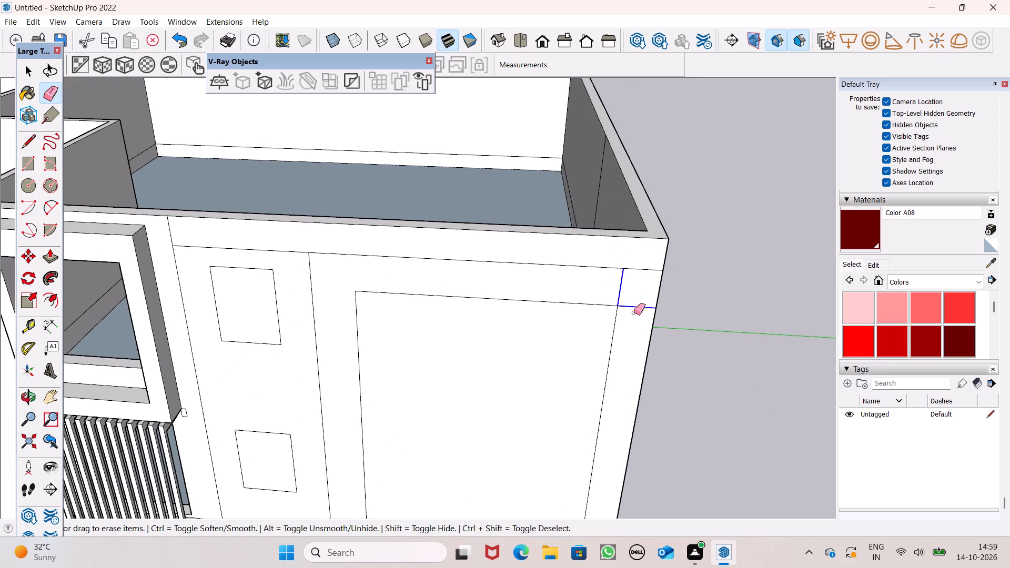
pyautogui.moveTo(634, 312); pyautogui.dragTo(631, 319)
# Push/Pull the panel's frame border outward 9 13/16", flush with the front of the floor band below it.
pyautogui.scroll(-8, 668, 212)
pyautogui.scroll(1, 668, 212)
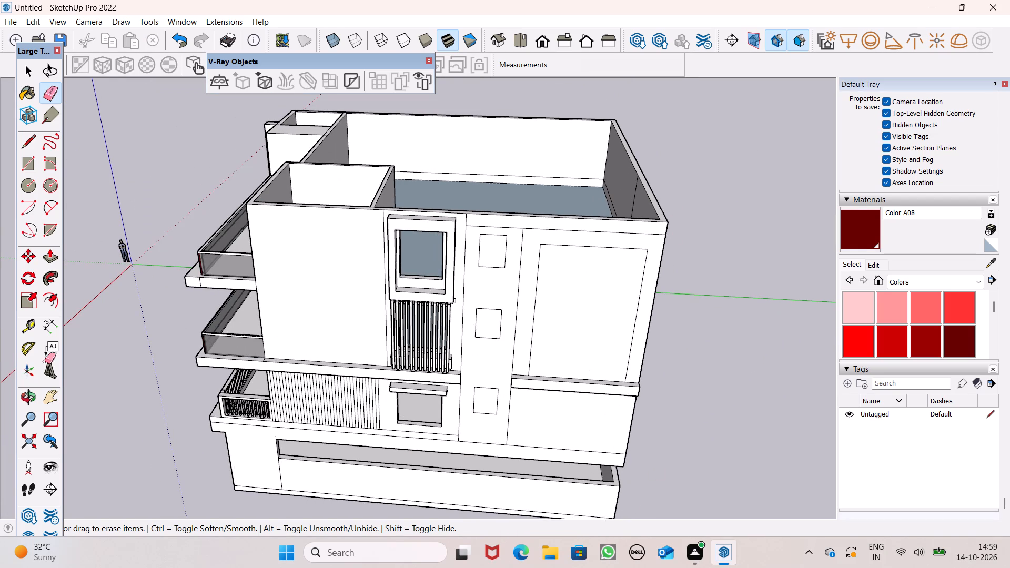
pyautogui.click(43, 256)
pyautogui.scroll(5, 580, 451)
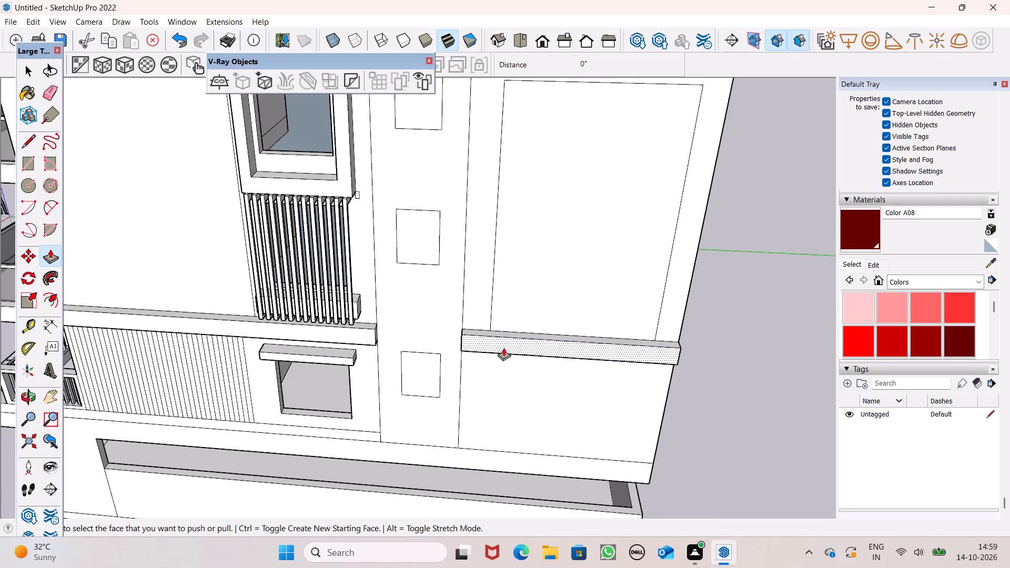
pyautogui.scroll(1, 503, 357)
pyautogui.moveTo(510, 390); pyautogui.dragTo(521, 453, button='middle')
pyautogui.scroll(4, 453, 356)
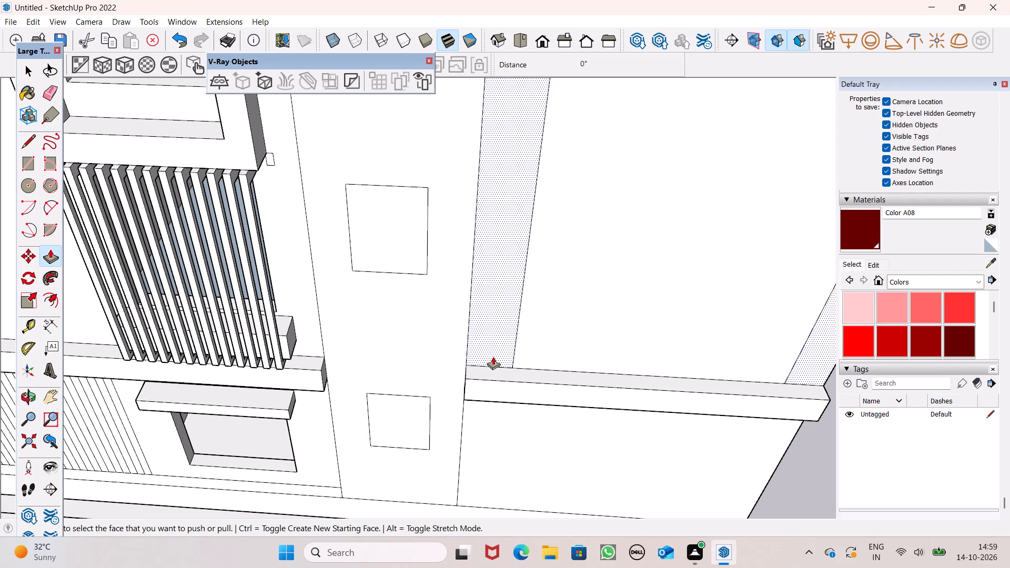
pyautogui.moveTo(493, 357); pyautogui.dragTo(509, 387)
# Push the inner side face of the frame beside the window strip outward about 1' 1 7/16" to thin that side.
pyautogui.scroll(-6, 638, 369)
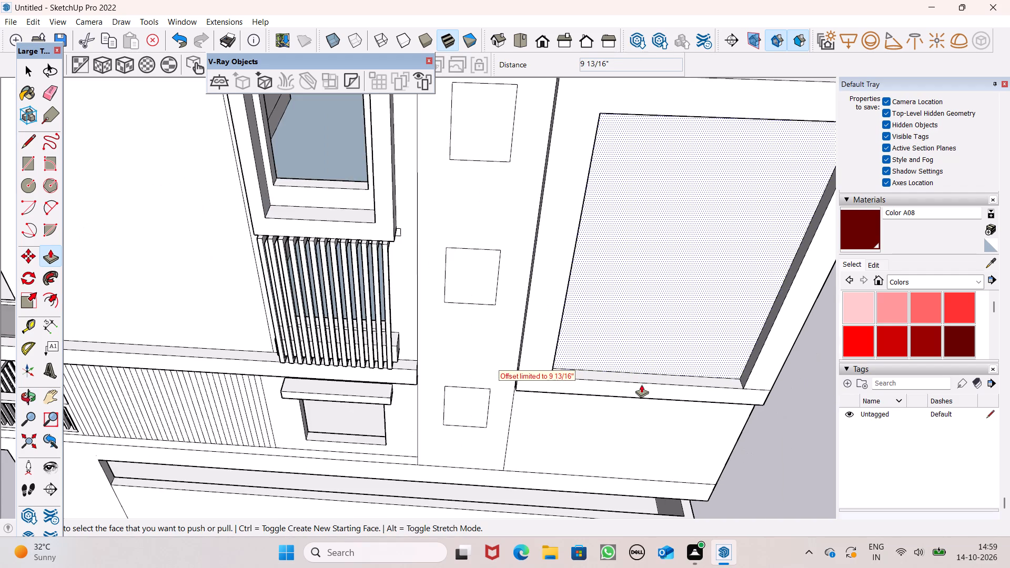
pyautogui.moveTo(643, 429); pyautogui.dragTo(797, 438, button='middle')
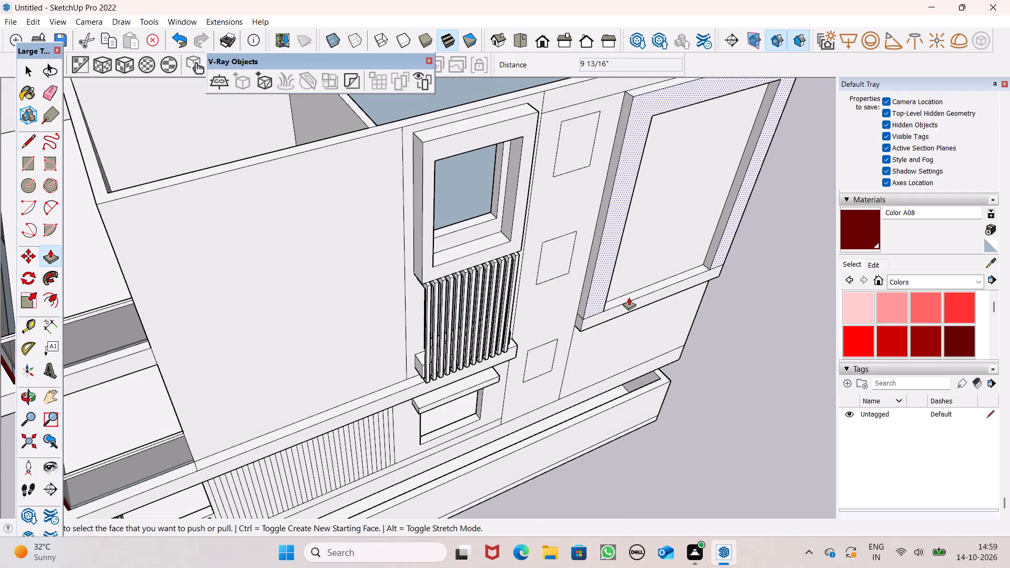
pyautogui.scroll(-2, 629, 299)
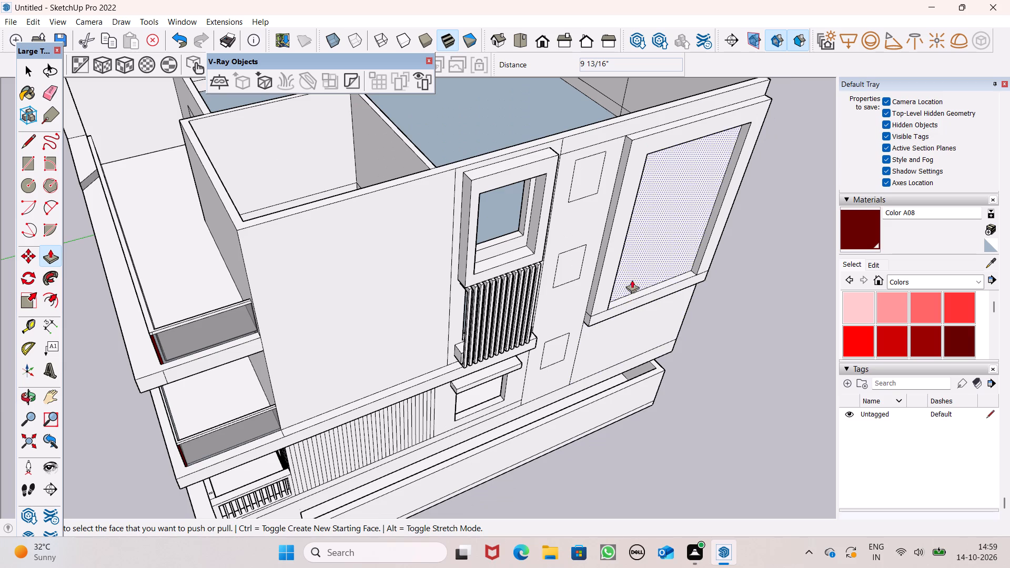
pyautogui.moveTo(638, 283); pyautogui.dragTo(259, 221, button='middle')
pyautogui.scroll(3, 436, 373)
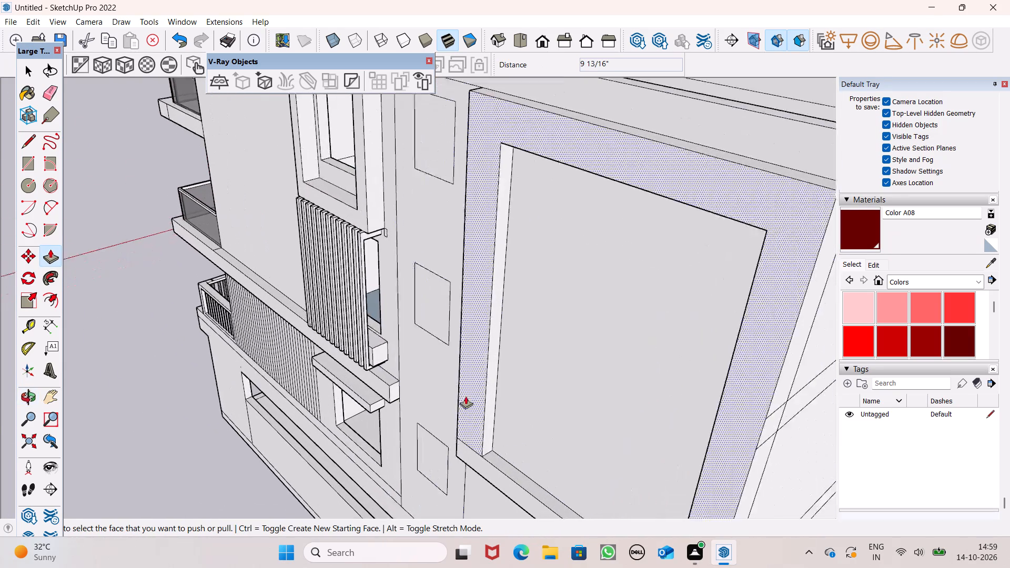
pyautogui.scroll(3, 466, 396)
pyautogui.moveTo(500, 415); pyautogui.dragTo(488, 391)
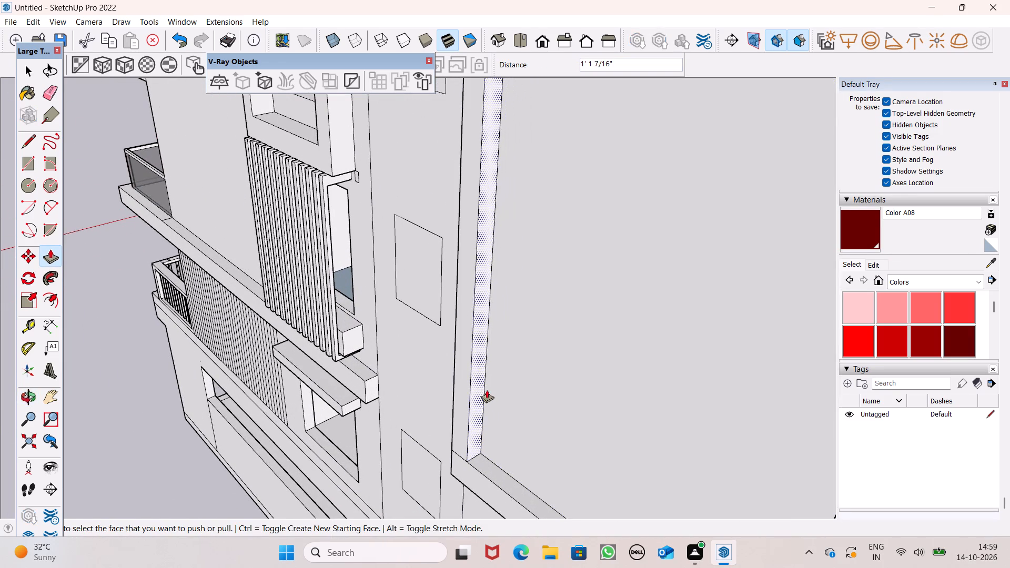
# Pull the floor band below the panel farther out and extend the frame front about 1' 3 1/8", flush with it.
pyautogui.scroll(-2, 530, 376)
pyautogui.scroll(-7, 613, 295)
pyautogui.scroll(-4, 605, 357)
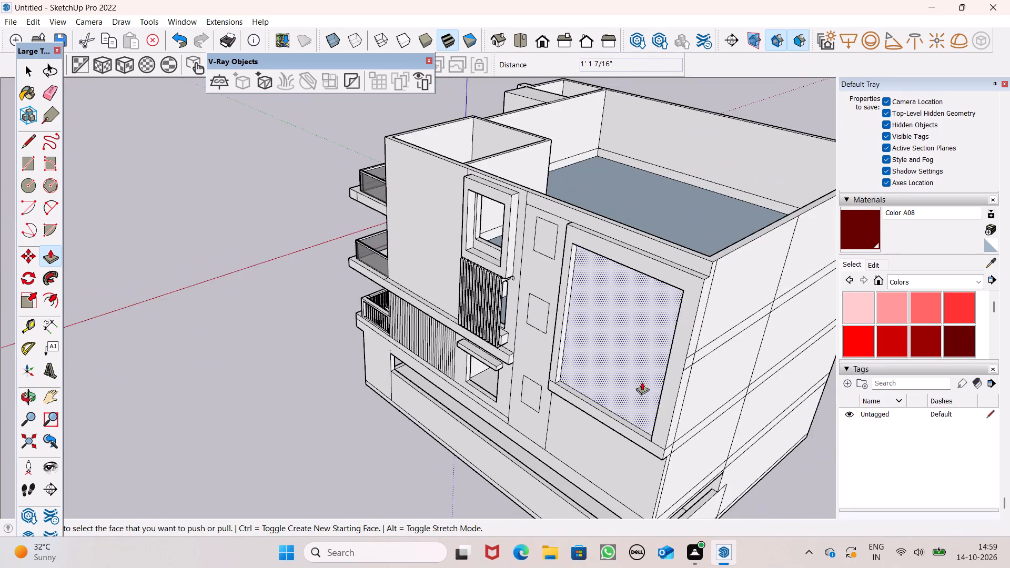
pyautogui.moveTo(644, 388); pyautogui.dragTo(1009, 389, button='middle')
pyautogui.moveTo(580, 287); pyautogui.dragTo(710, 293, button='middle')
pyautogui.scroll(3, 537, 148)
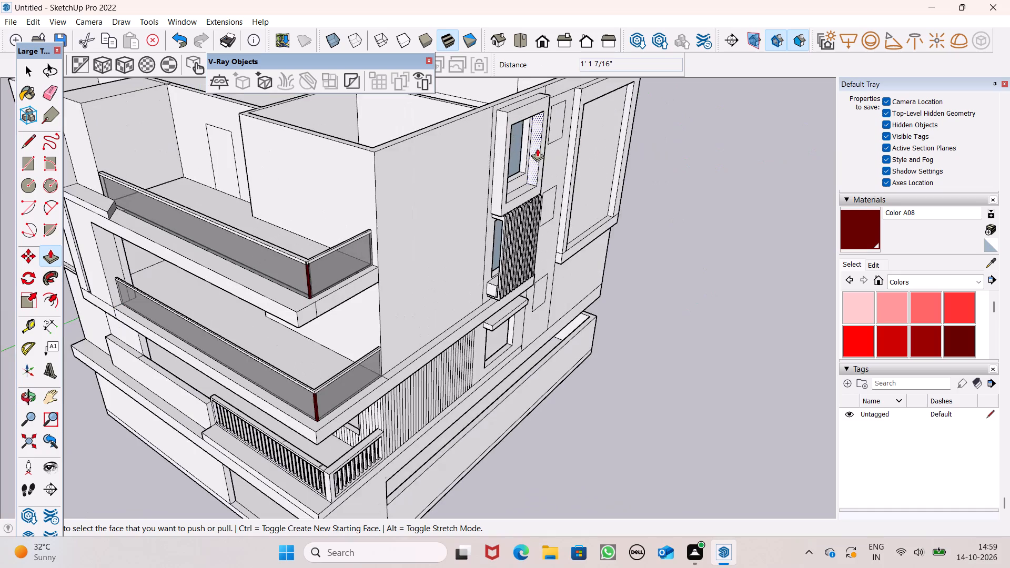
pyautogui.scroll(1, 537, 148)
pyautogui.scroll(4, 619, 136)
pyautogui.scroll(-1, 551, 217)
pyautogui.scroll(3, 551, 221)
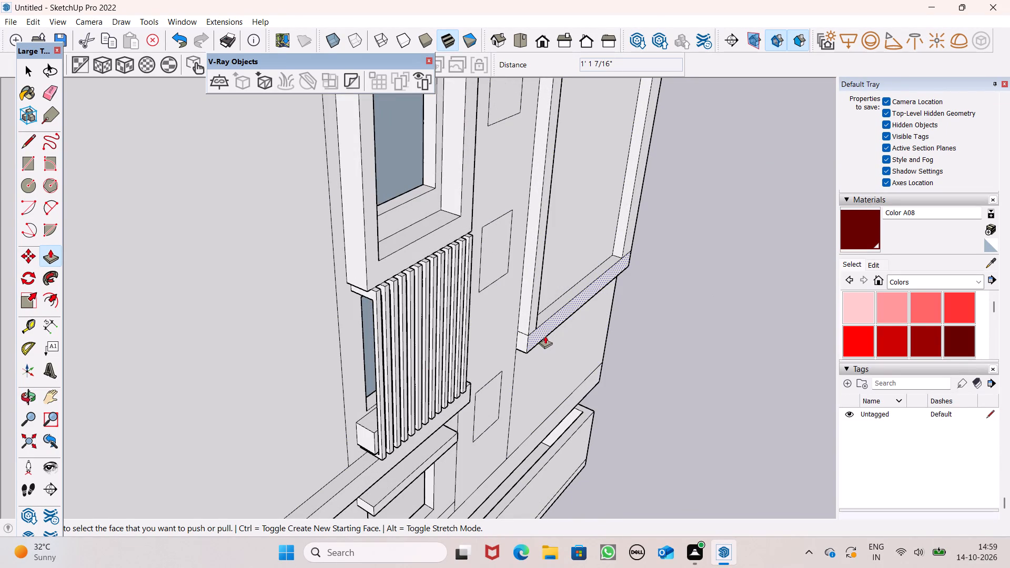
pyautogui.moveTo(545, 336); pyautogui.dragTo(562, 340)
pyautogui.moveTo(536, 313); pyautogui.dragTo(536, 315)
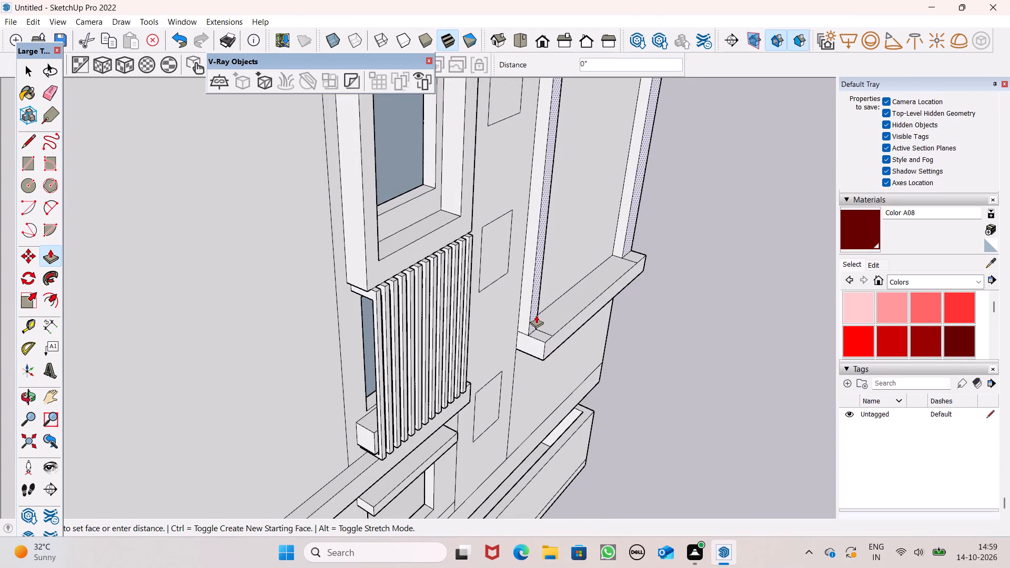
pyautogui.moveTo(536, 315); pyautogui.dragTo(543, 342)
# Push the inner side face of the frame near the wall's outer corner about 10 3/8" to thin that side.
pyautogui.scroll(-1, 604, 379)
pyautogui.scroll(-7, 656, 331)
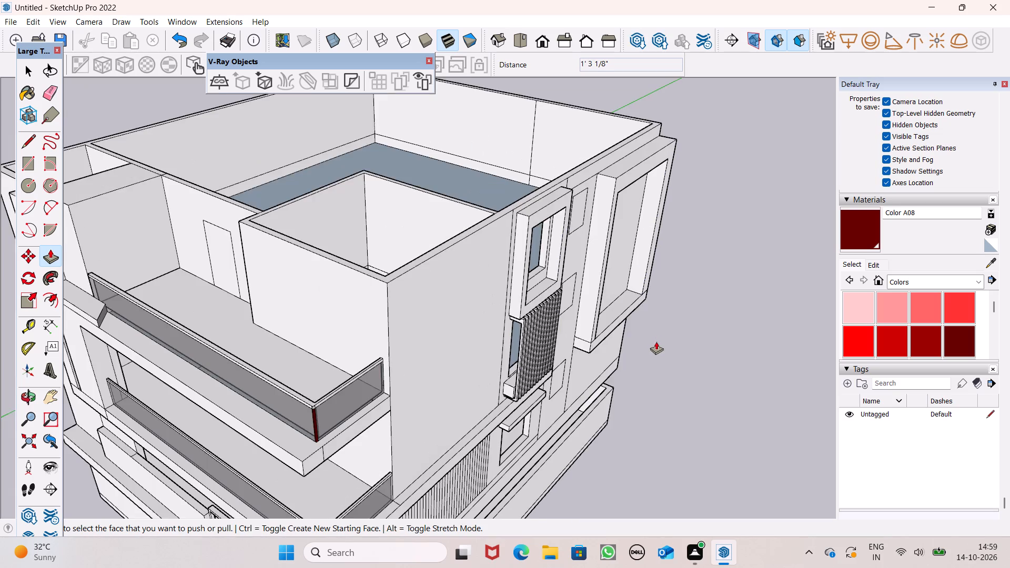
pyautogui.moveTo(665, 339); pyautogui.dragTo(244, 270, button='middle')
pyautogui.scroll(-3, 591, 207)
pyautogui.moveTo(663, 385); pyautogui.dragTo(781, 403, button='middle')
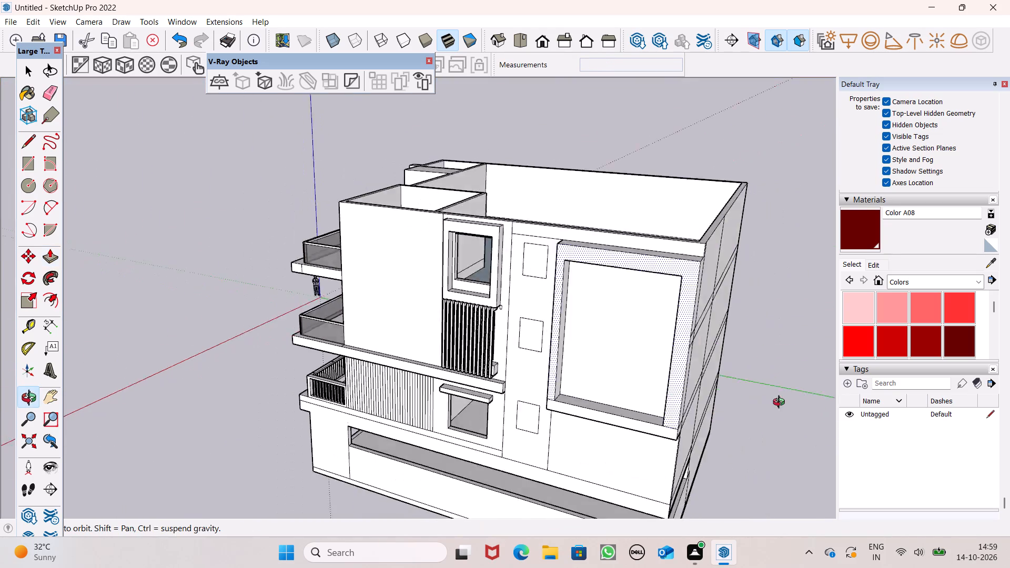
pyautogui.moveTo(781, 403); pyautogui.dragTo(918, 389, button='middle')
pyautogui.scroll(1, 665, 268)
pyautogui.scroll(-1, 665, 268)
pyautogui.scroll(3, 665, 268)
pyautogui.scroll(-1, 672, 262)
pyautogui.scroll(7, 703, 272)
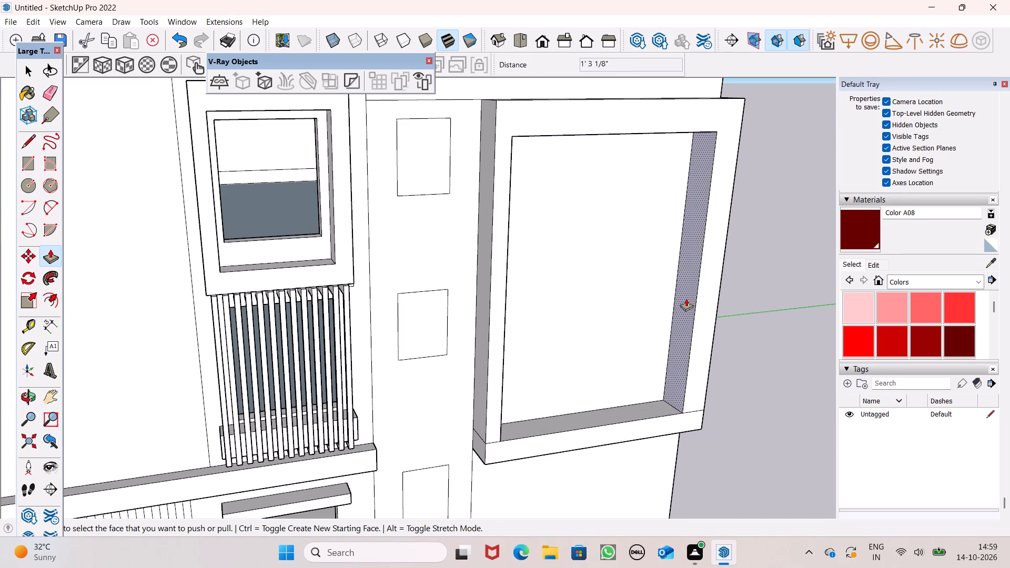
pyautogui.moveTo(682, 299); pyautogui.dragTo(693, 300)
pyautogui.scroll(-8, 695, 239)
pyautogui.moveTo(720, 359); pyautogui.dragTo(314, 348, button='middle')
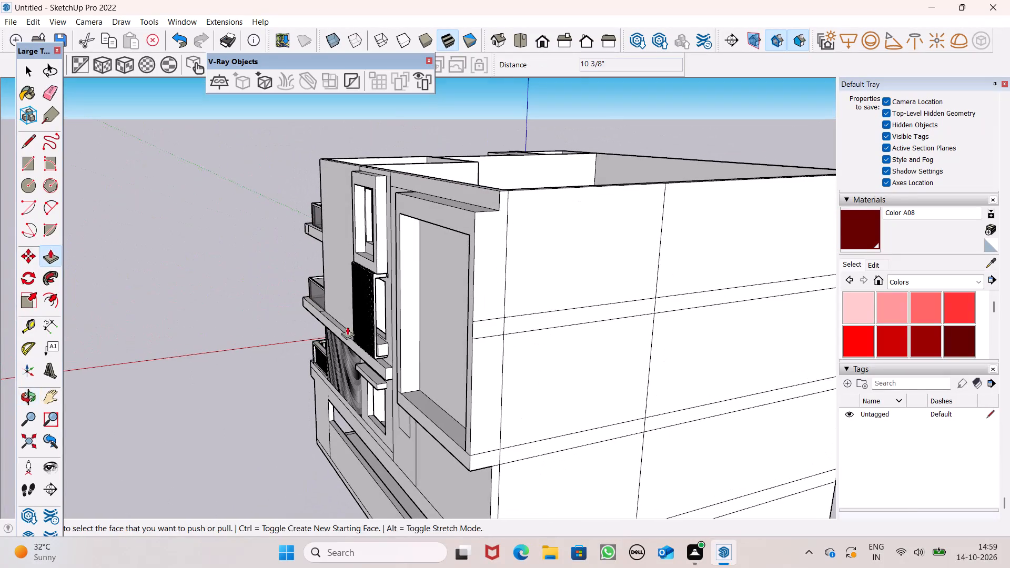
pyautogui.press('space')
# Erase the seam line between the panel frame and the floor band on the frame's outer side face.
pyautogui.moveTo(506, 366); pyautogui.dragTo(798, 368, button='middle')
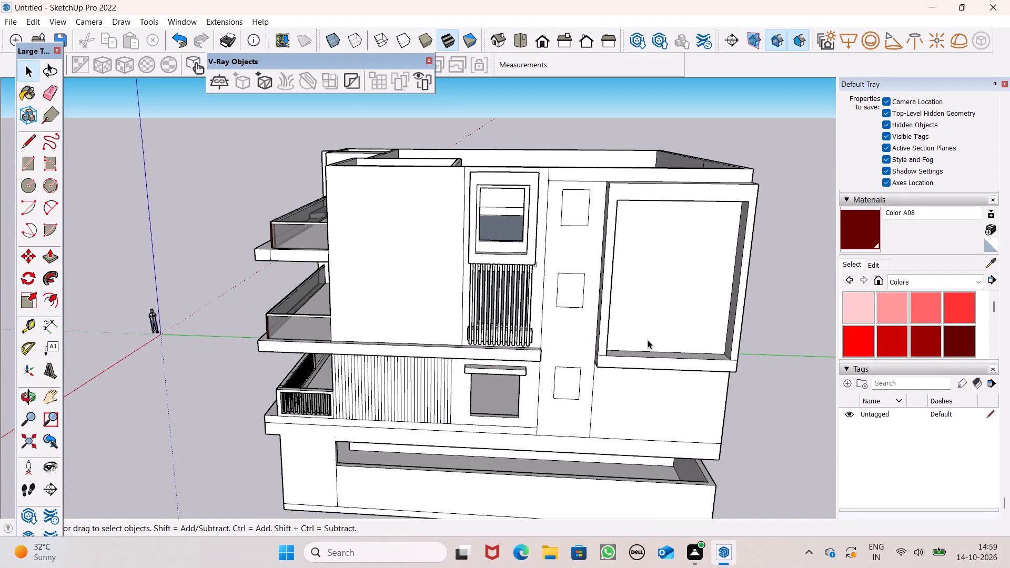
pyautogui.moveTo(671, 342); pyautogui.dragTo(898, 339, button='middle')
pyautogui.scroll(7, 622, 228)
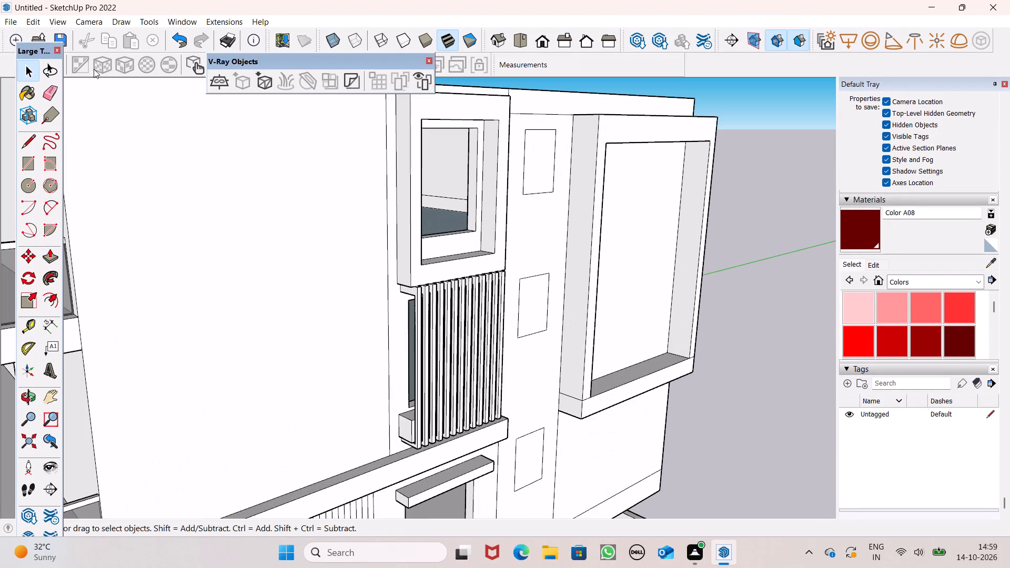
pyautogui.click(44, 100)
pyautogui.scroll(4, 451, 362)
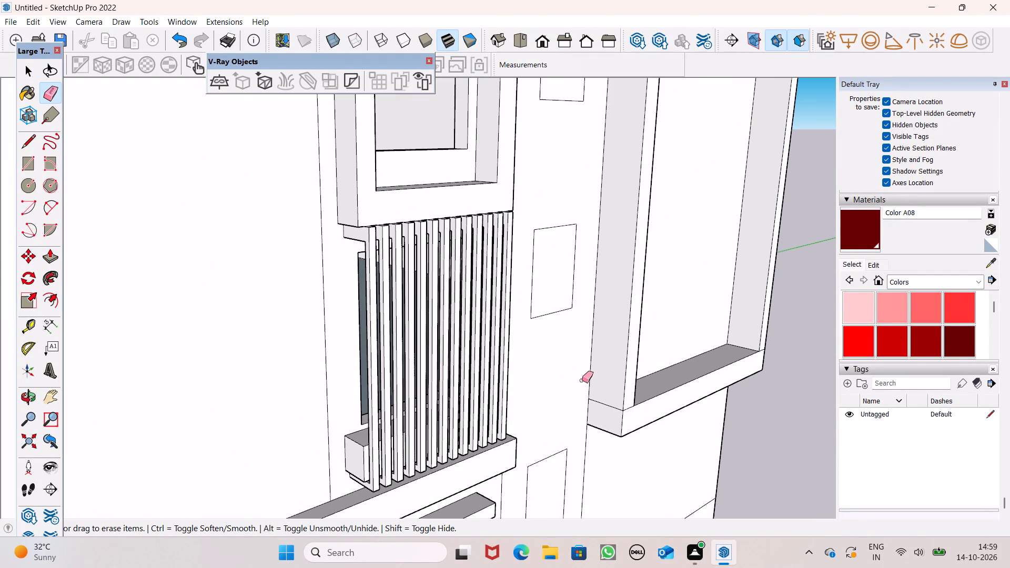
pyautogui.moveTo(610, 405); pyautogui.dragTo(610, 412)
pyautogui.press('space')
# Examine the whole building from its side facade around to the balcony front.
pyautogui.scroll(-3, 592, 308)
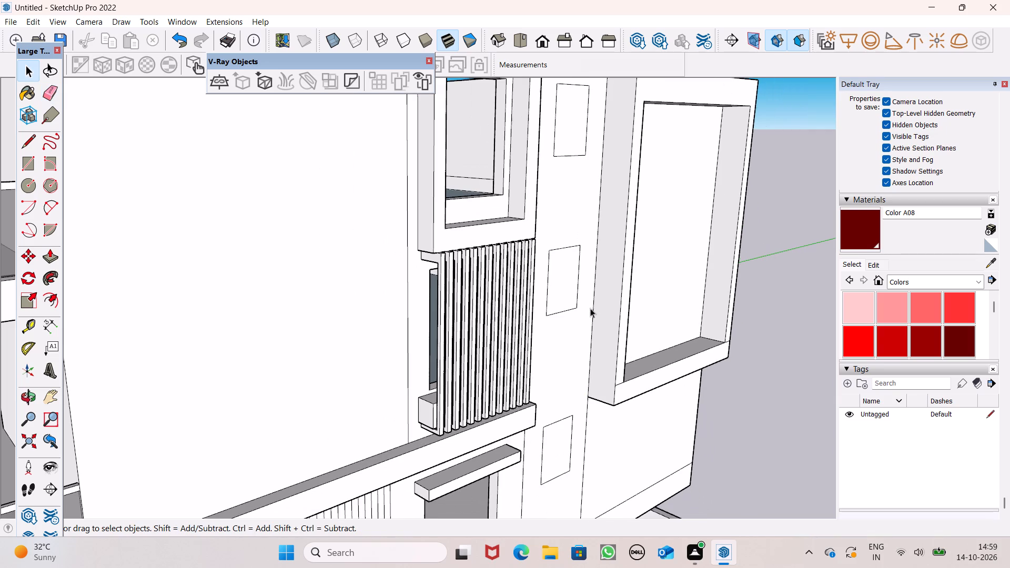
pyautogui.scroll(-1, 590, 308)
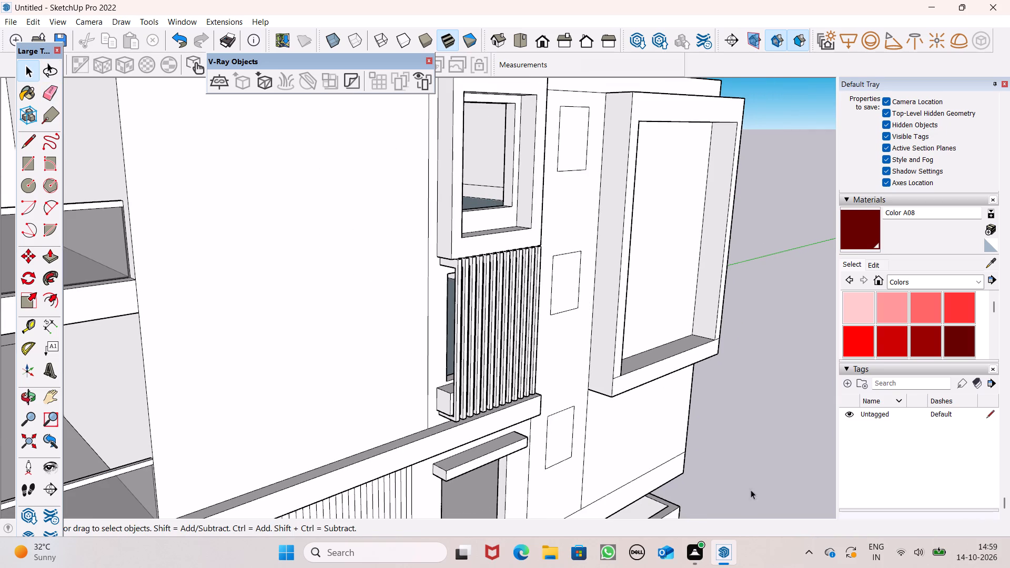
pyautogui.scroll(-7, 743, 205)
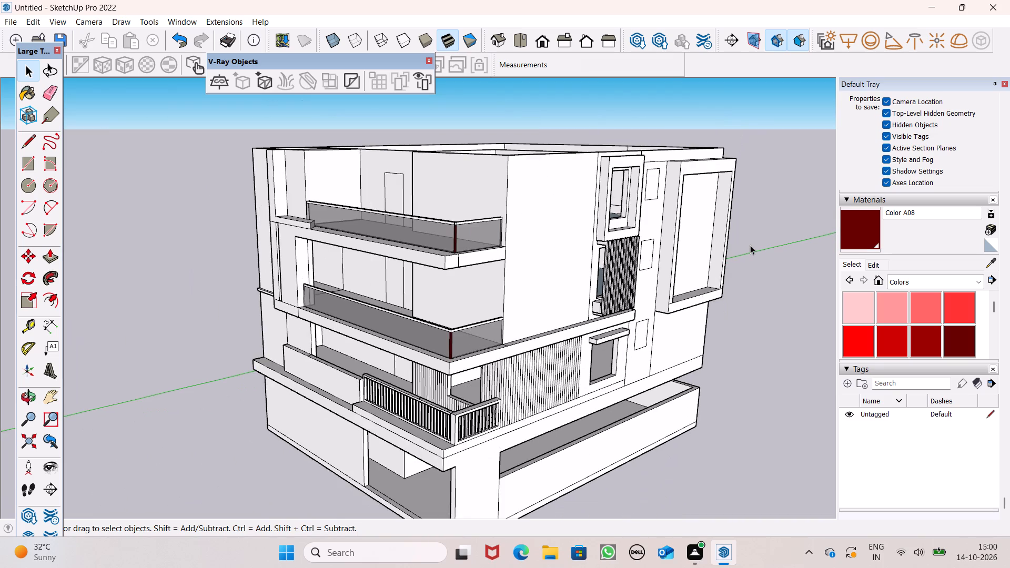
pyautogui.scroll(-6, 750, 245)
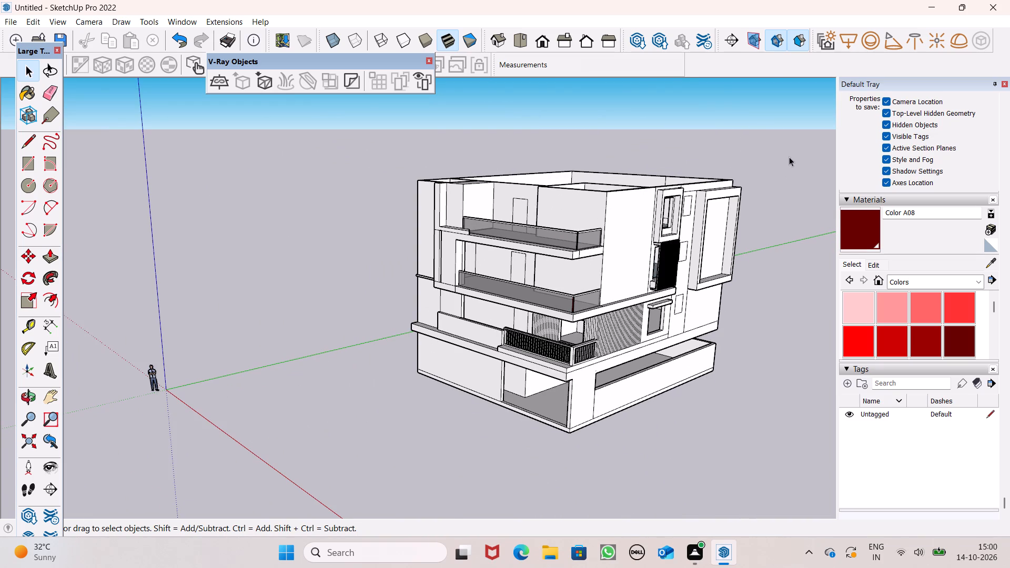
pyautogui.scroll(1, 658, 221)
pyautogui.moveTo(672, 231); pyautogui.dragTo(830, 239, button='middle')
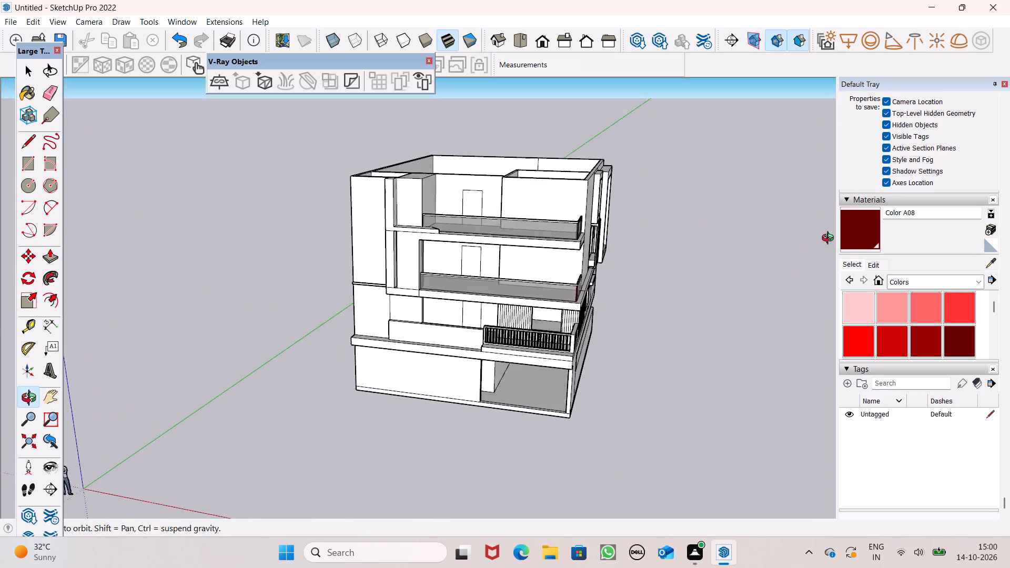
pyautogui.moveTo(830, 239); pyautogui.dragTo(832, 199, button='middle')
pyautogui.scroll(4, 659, 232)
pyautogui.moveTo(528, 264); pyautogui.dragTo(593, 298, button='middle')
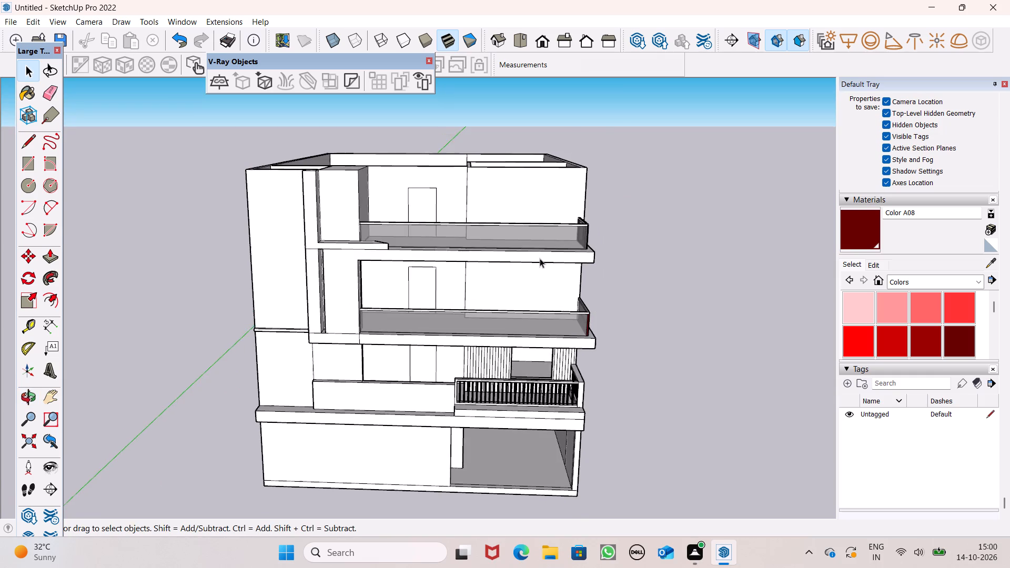
pyautogui.scroll(5, 540, 258)
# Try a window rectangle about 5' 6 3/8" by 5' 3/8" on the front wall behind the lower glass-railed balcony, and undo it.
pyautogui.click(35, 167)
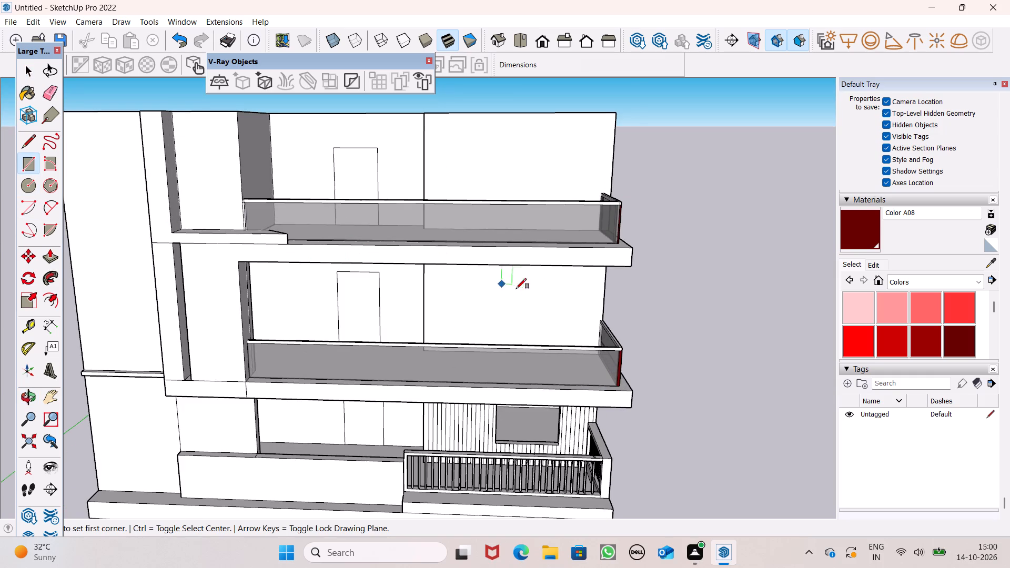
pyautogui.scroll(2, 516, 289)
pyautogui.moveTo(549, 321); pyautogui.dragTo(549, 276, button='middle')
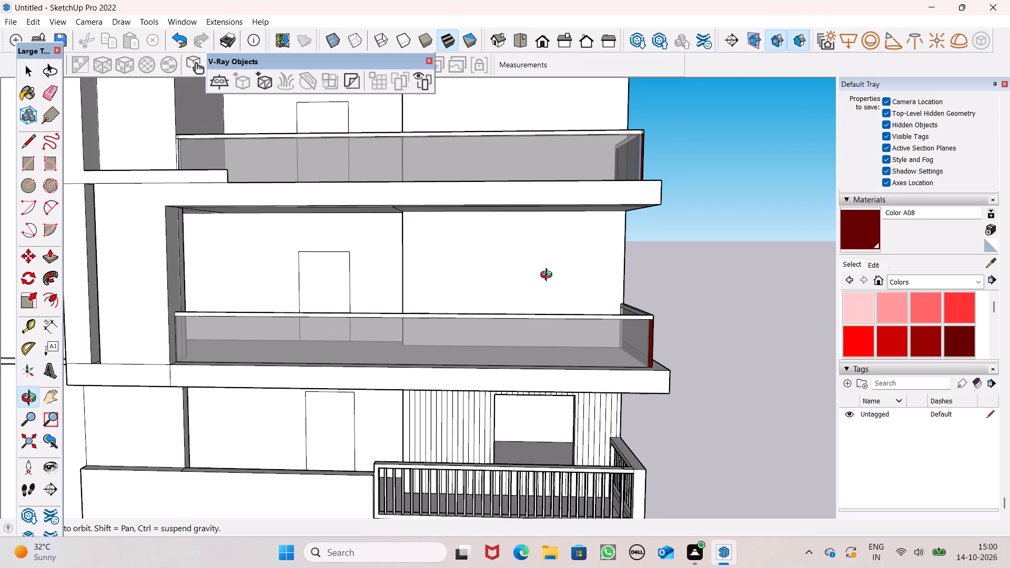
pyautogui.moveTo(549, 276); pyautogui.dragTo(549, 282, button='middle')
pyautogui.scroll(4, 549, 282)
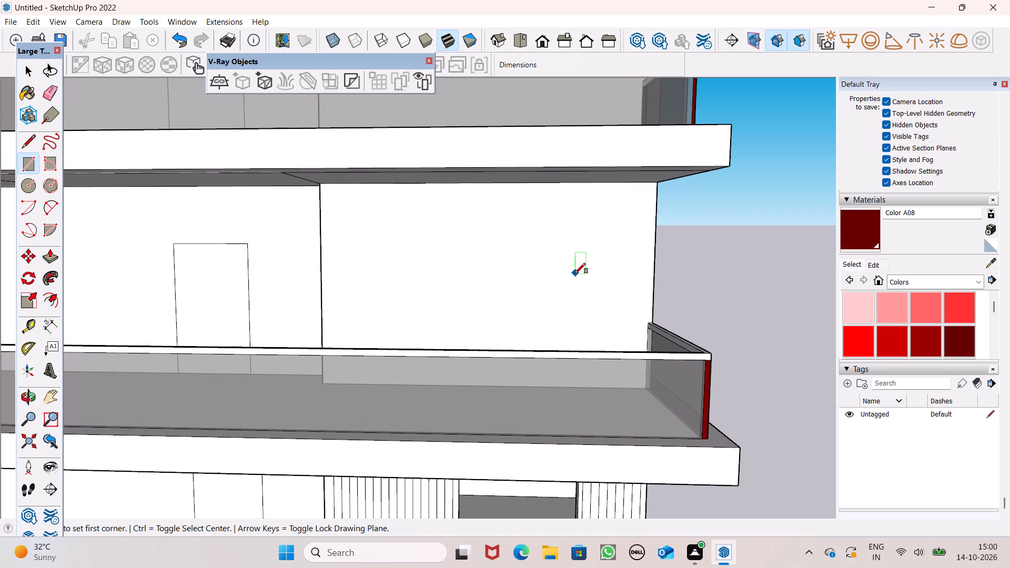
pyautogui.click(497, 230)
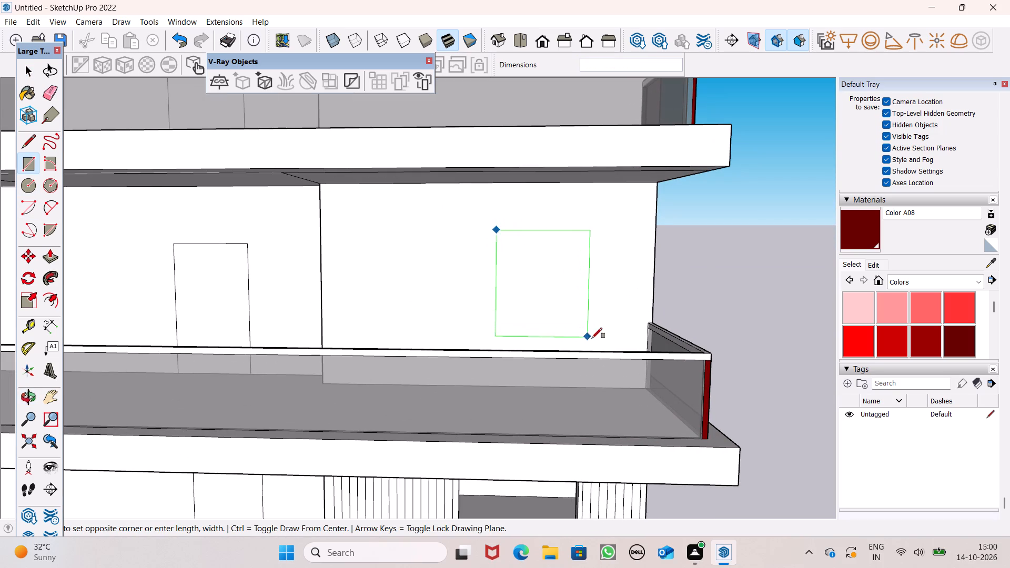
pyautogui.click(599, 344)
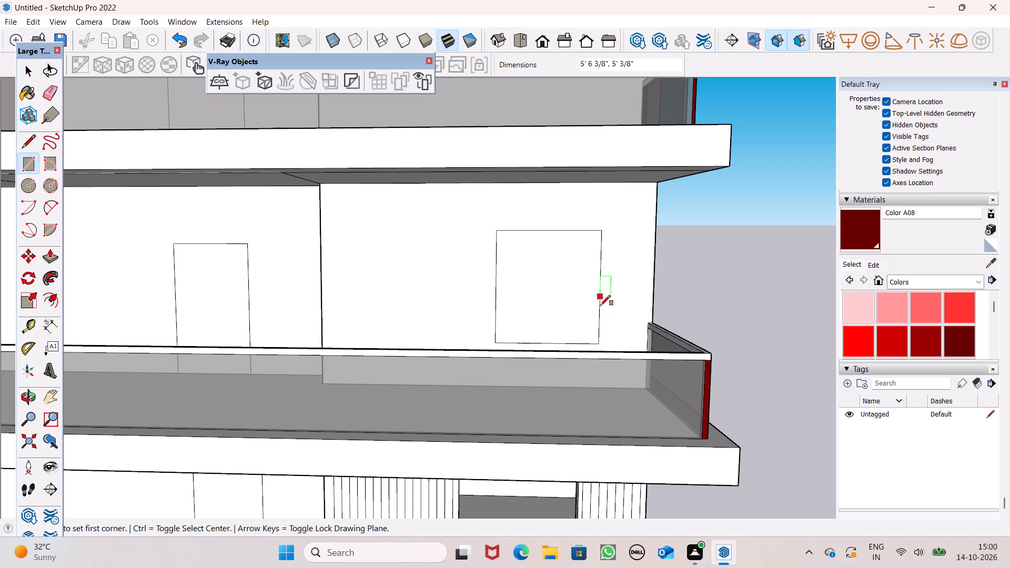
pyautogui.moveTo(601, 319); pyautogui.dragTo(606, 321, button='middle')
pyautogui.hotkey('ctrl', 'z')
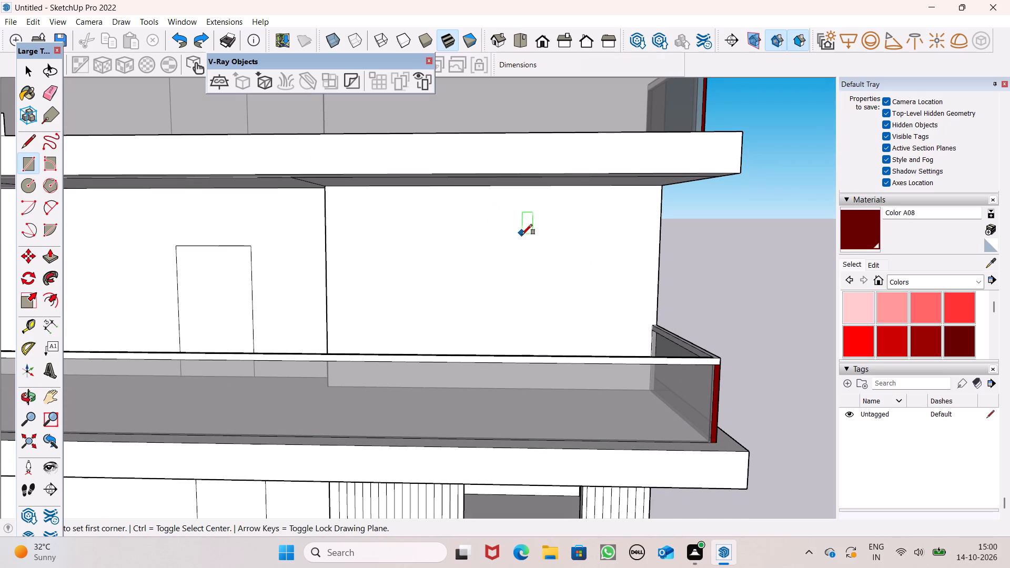
# Draw a window rectangle about 4' 10 5/16" square on the front wall behind the lower glass-railed balcony.
pyautogui.moveTo(514, 244); pyautogui.dragTo(543, 265)
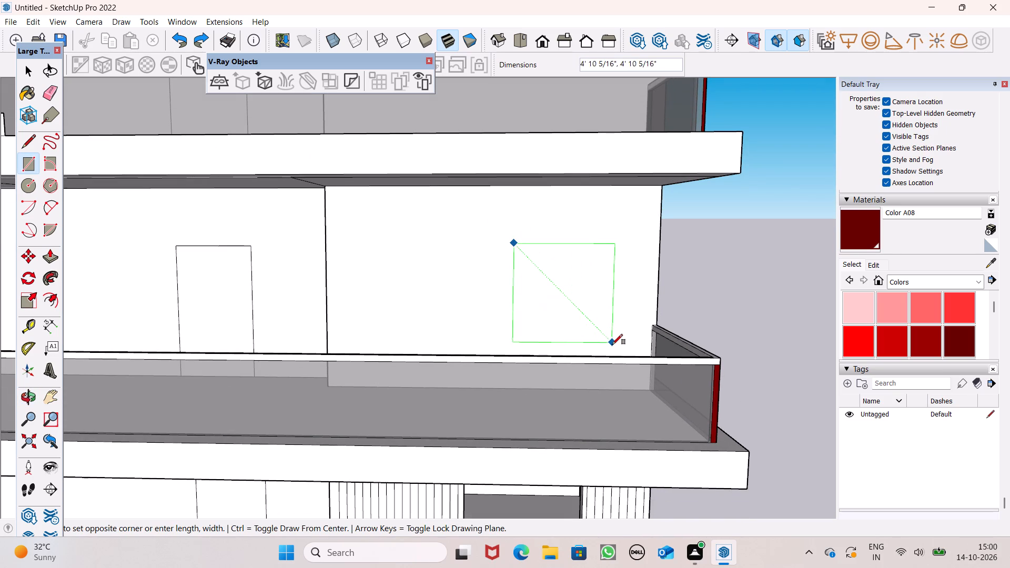
pyautogui.click(612, 346)
pyautogui.press('space')
# Copy the window rectangle about 14' 7 1/16" up onto the top-floor wall behind the upper glass-railed balcony.
pyautogui.scroll(-2, 580, 312)
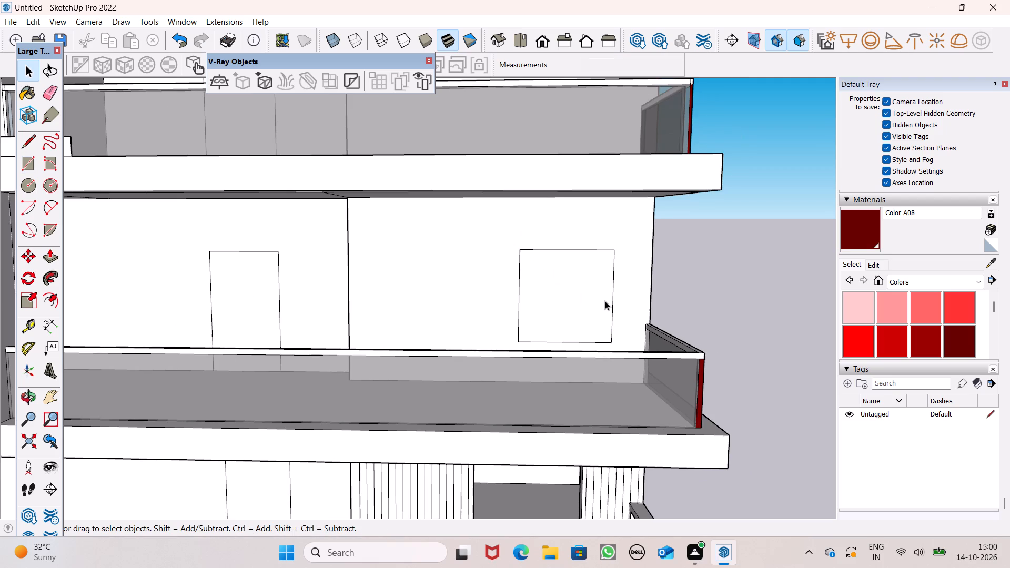
pyautogui.scroll(-1, 608, 293)
pyautogui.scroll(1, 610, 285)
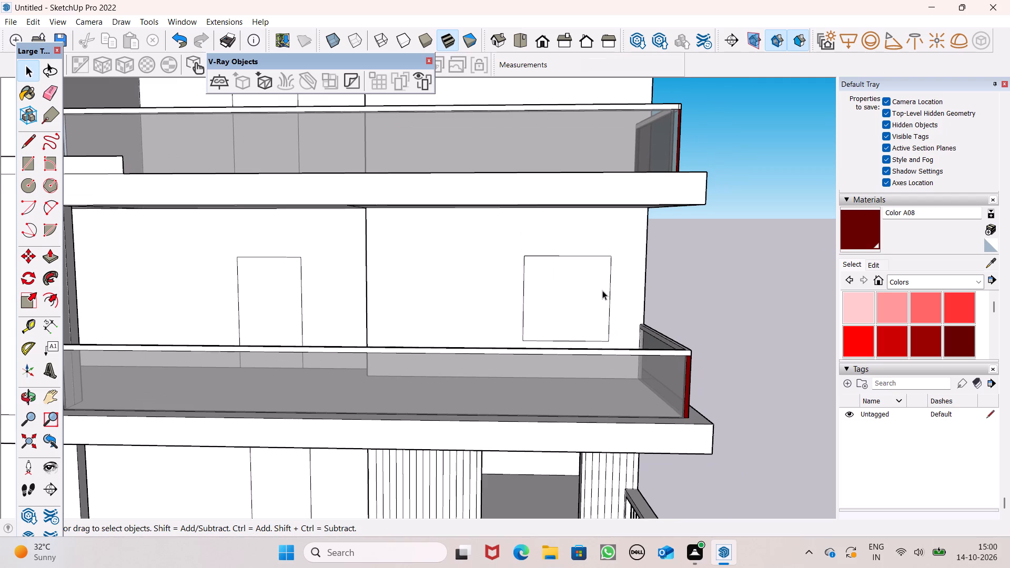
pyautogui.doubleClick(599, 292)
pyautogui.doubleClick(598, 290)
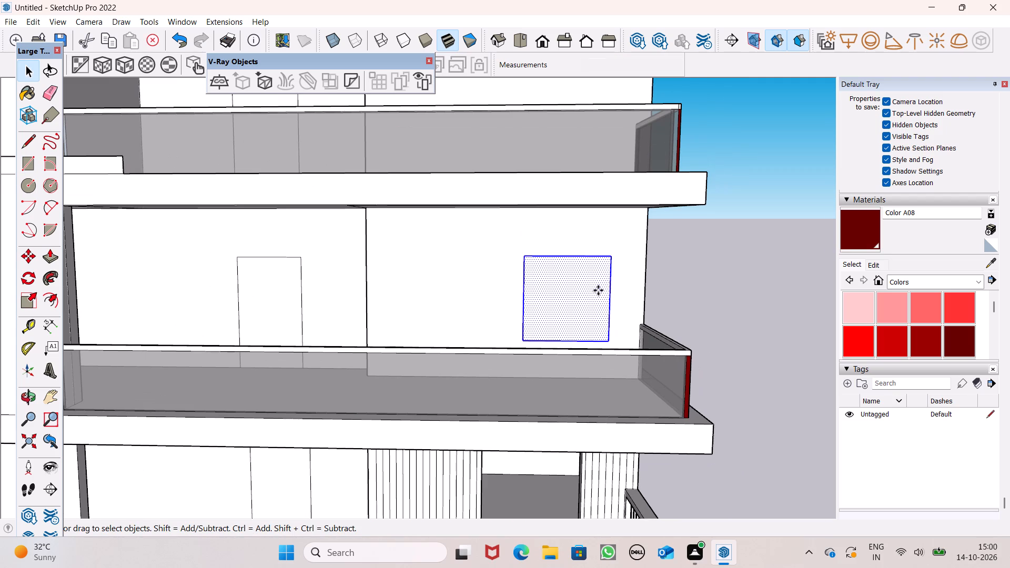
pyautogui.press('m')
pyautogui.press('Return')
pyautogui.scroll(-9, 598, 301)
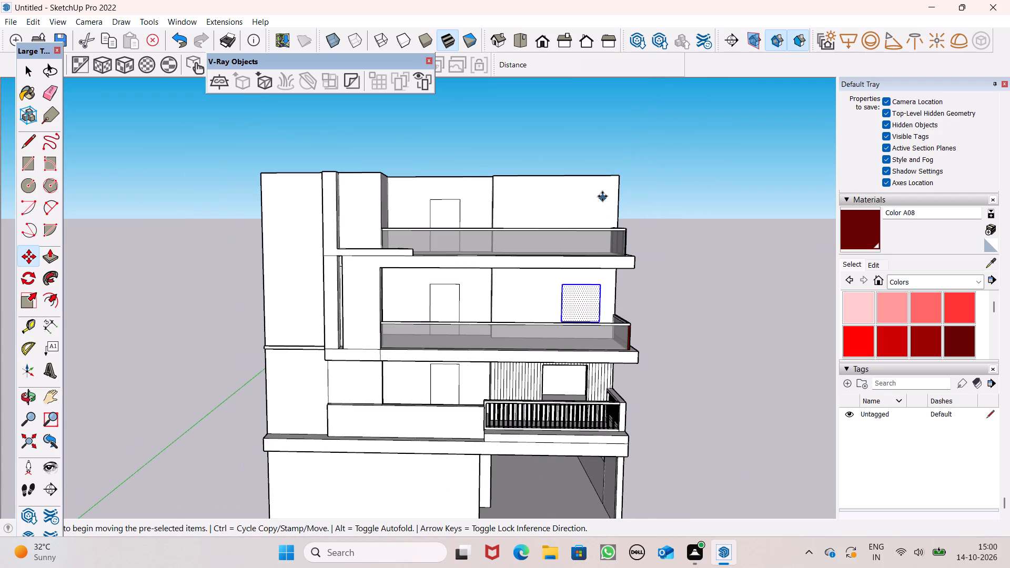
pyautogui.scroll(4, 602, 195)
pyautogui.moveTo(597, 380); pyautogui.dragTo(601, 332)
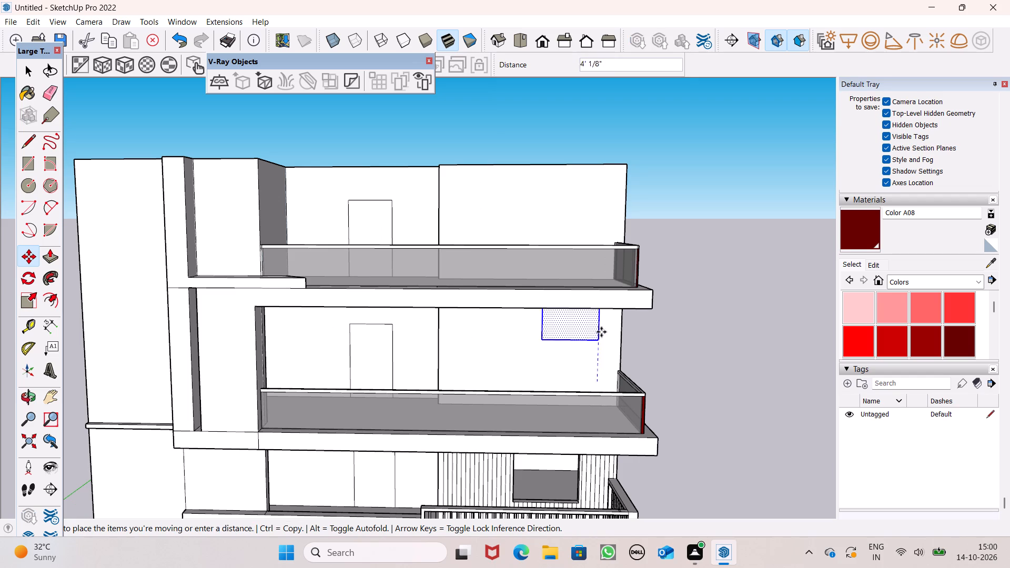
pyautogui.moveTo(601, 332); pyautogui.dragTo(589, 249)
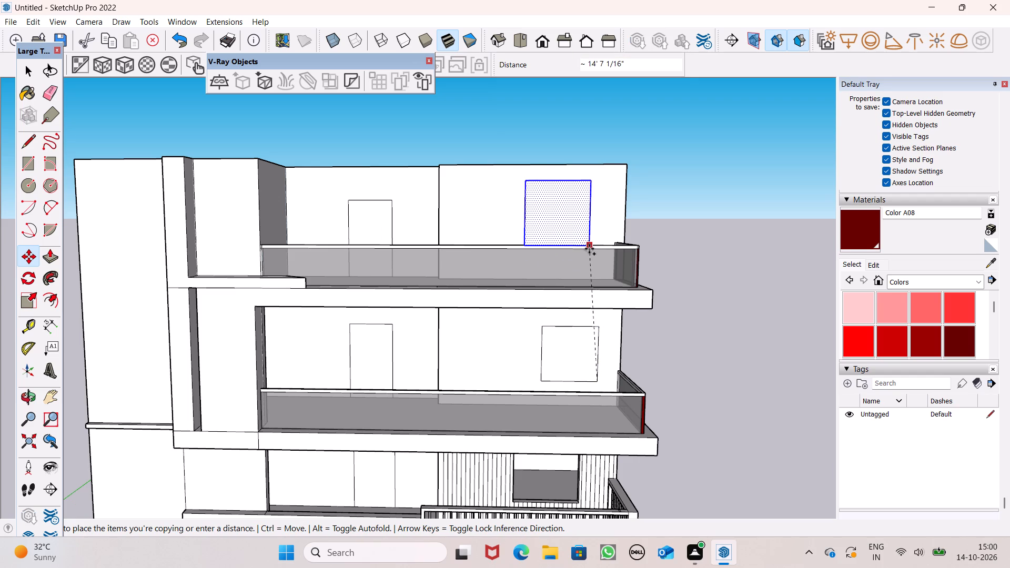
pyautogui.moveTo(589, 249); pyautogui.dragTo(589, 241)
# Shift the copied top-floor window rectangle about 9 1/16" down and toward the wall's outer corner.
pyautogui.scroll(4, 582, 221)
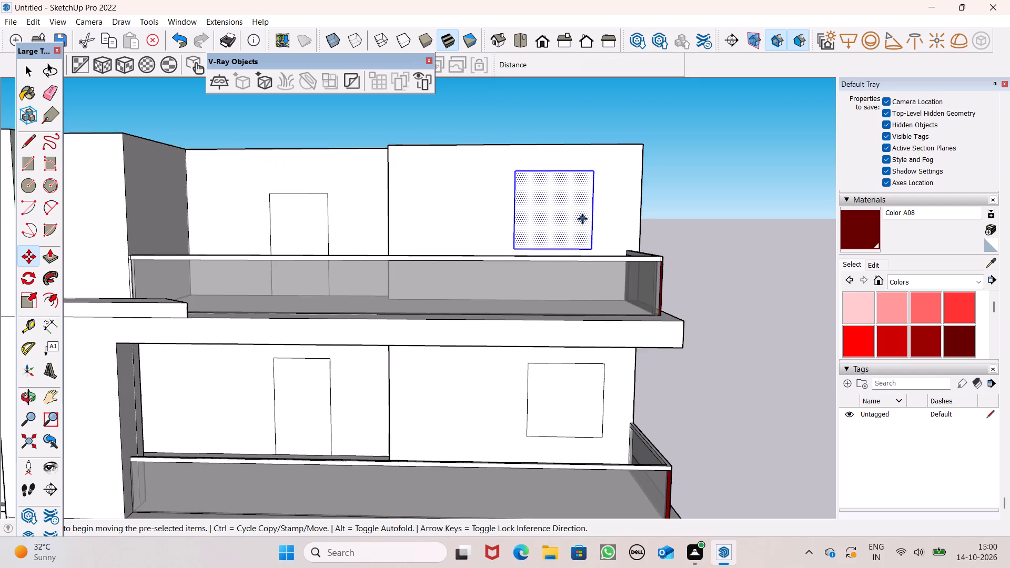
pyautogui.scroll(2, 609, 230)
pyautogui.moveTo(611, 243); pyautogui.dragTo(609, 320, button='middle')
pyautogui.scroll(4, 599, 332)
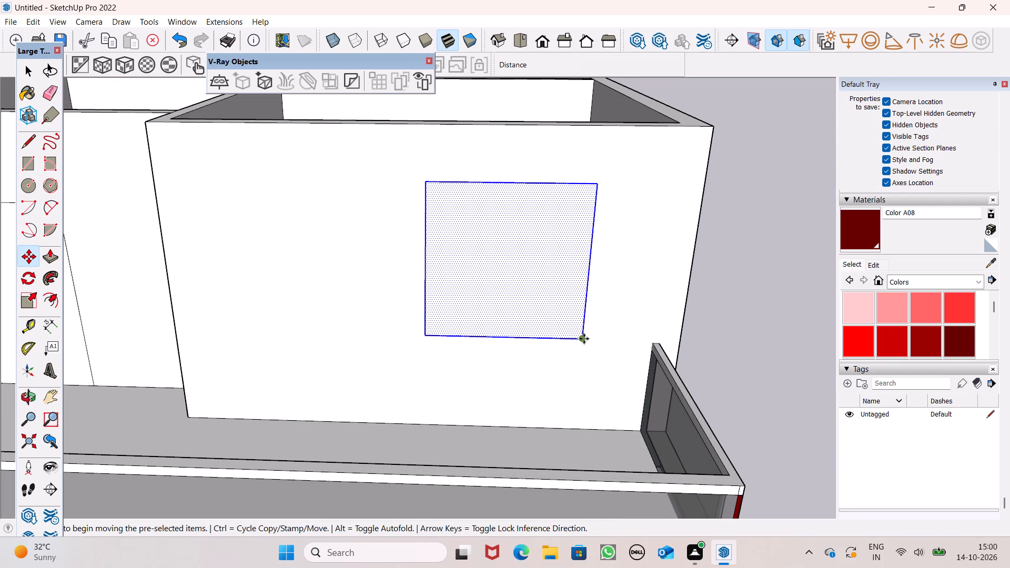
pyautogui.moveTo(584, 340); pyautogui.dragTo(593, 357)
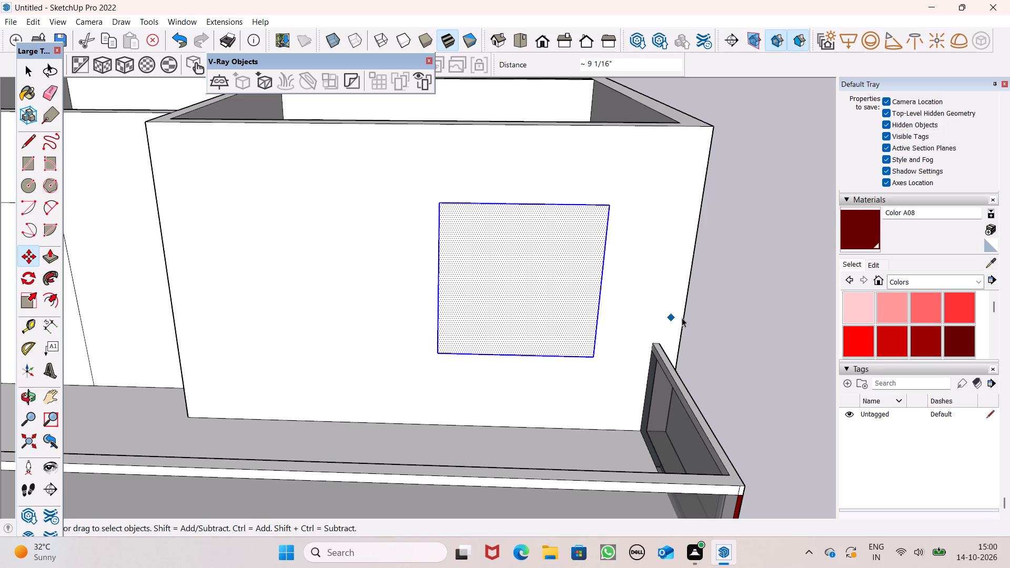
pyautogui.press('space')
pyautogui.click(759, 317)
# Push the lower balcony's window face 7 5/8" through the wall to cut the opening.
pyautogui.scroll(-10, 698, 230)
pyautogui.scroll(-1, 651, 243)
pyautogui.moveTo(653, 347); pyautogui.dragTo(625, 259, button='middle')
pyautogui.scroll(2, 653, 305)
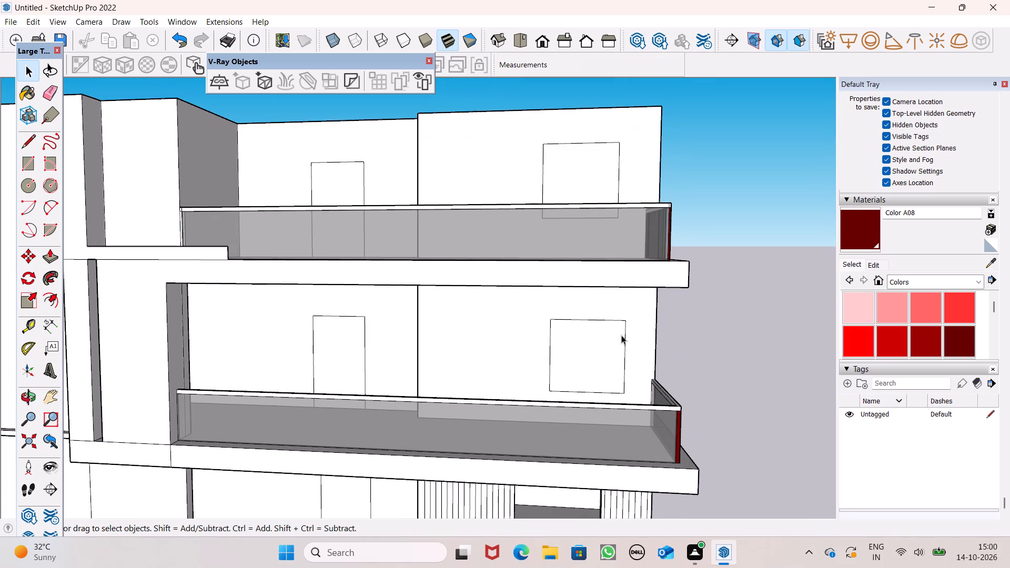
pyautogui.scroll(3, 582, 342)
pyautogui.moveTo(594, 342); pyautogui.dragTo(599, 349, button='middle')
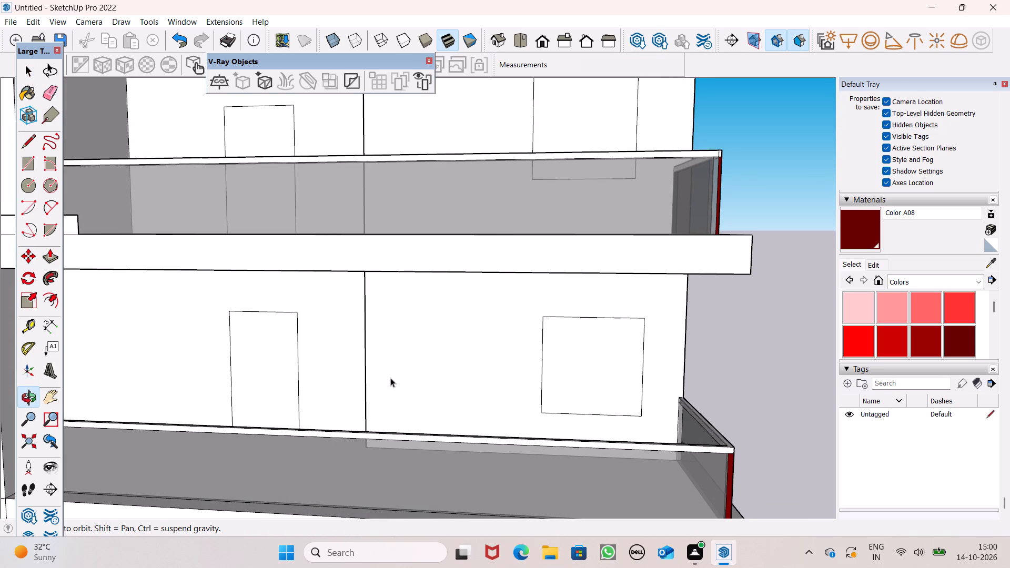
pyautogui.click(44, 259)
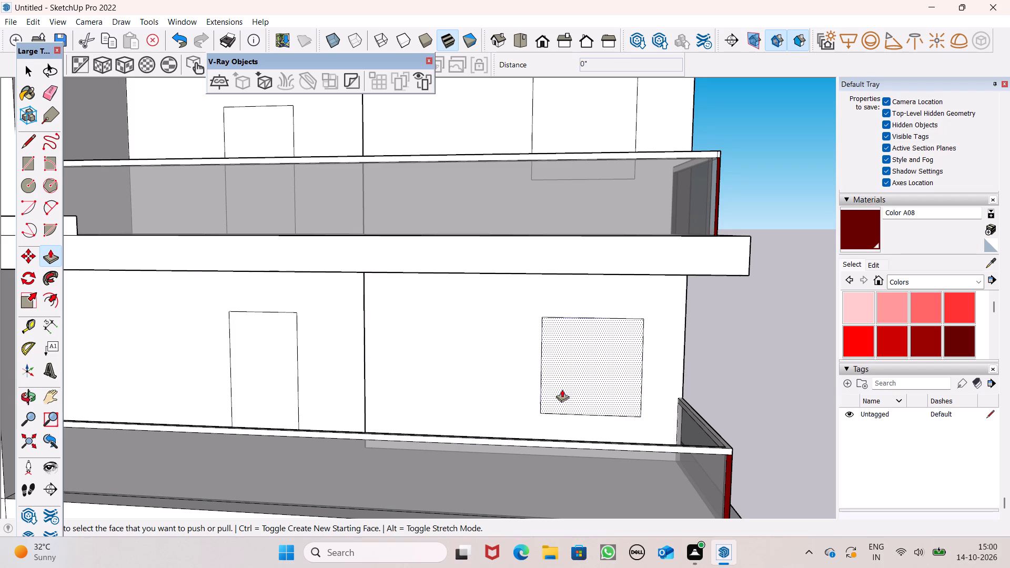
pyautogui.moveTo(565, 396); pyautogui.dragTo(593, 371)
# Push the top-floor window face 7 5/8" through the wall to cut the opening.
pyautogui.scroll(-1, 585, 435)
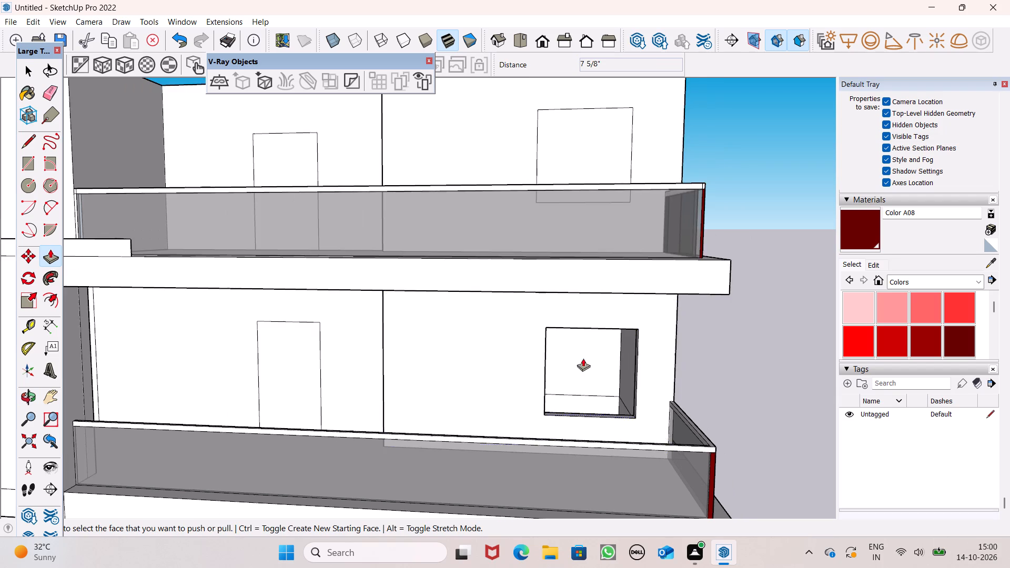
pyautogui.scroll(-3, 605, 401)
pyautogui.moveTo(608, 430); pyautogui.dragTo(567, 527, button='middle')
pyautogui.scroll(-1, 550, 361)
pyautogui.scroll(3, 555, 339)
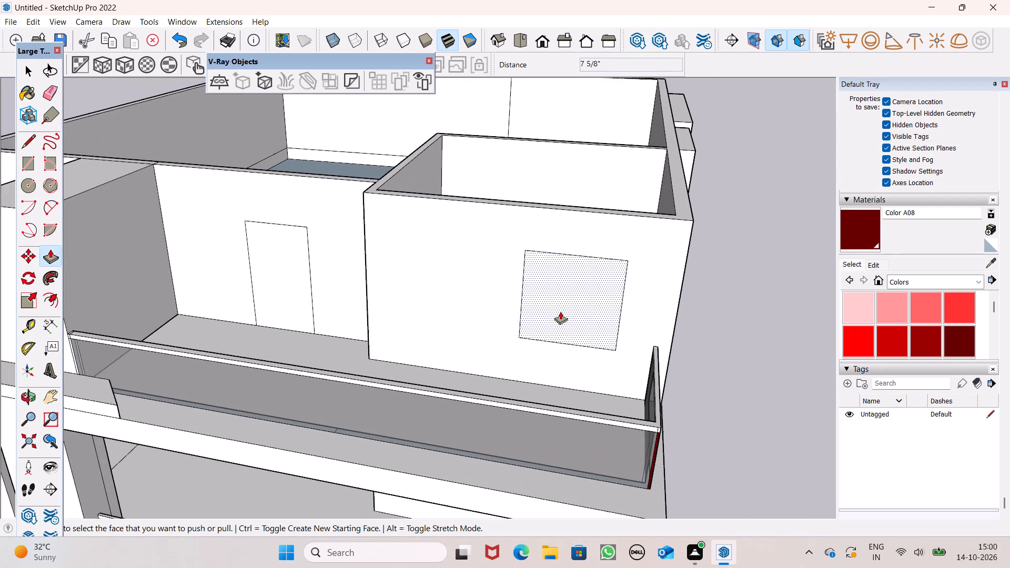
pyautogui.scroll(1, 560, 311)
pyautogui.moveTo(542, 332); pyautogui.dragTo(579, 312)
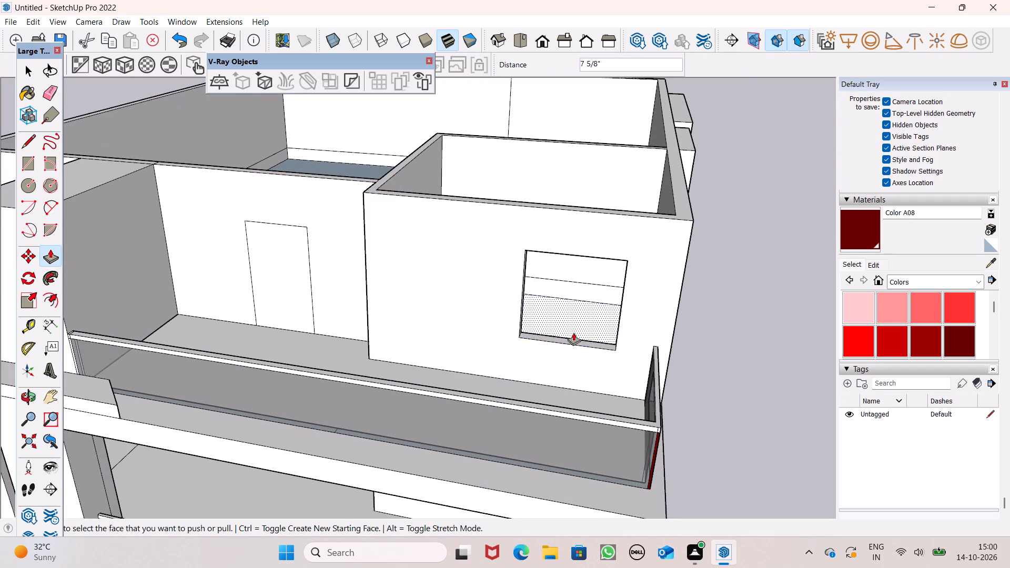
# Trace lines about 1' 2 7/16" and 10 11/16" along two floor-level edges inside the corner room to close its floor faces.
pyautogui.scroll(-3, 573, 332)
pyautogui.scroll(1, 573, 331)
pyautogui.scroll(-8, 573, 331)
pyautogui.moveTo(571, 345); pyautogui.dragTo(71, 519, button='middle')
pyautogui.scroll(1, 572, 345)
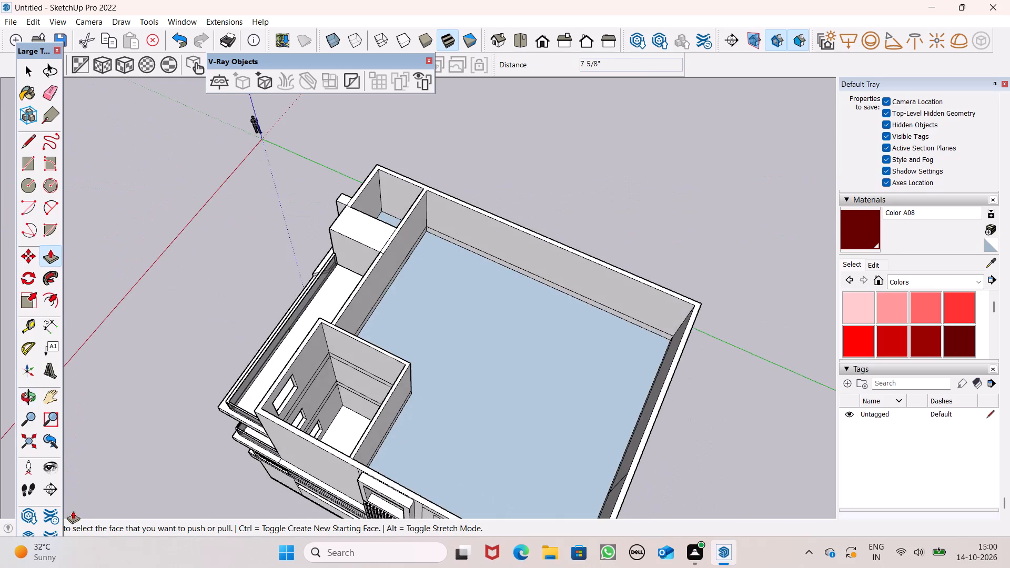
pyautogui.scroll(5, 373, 372)
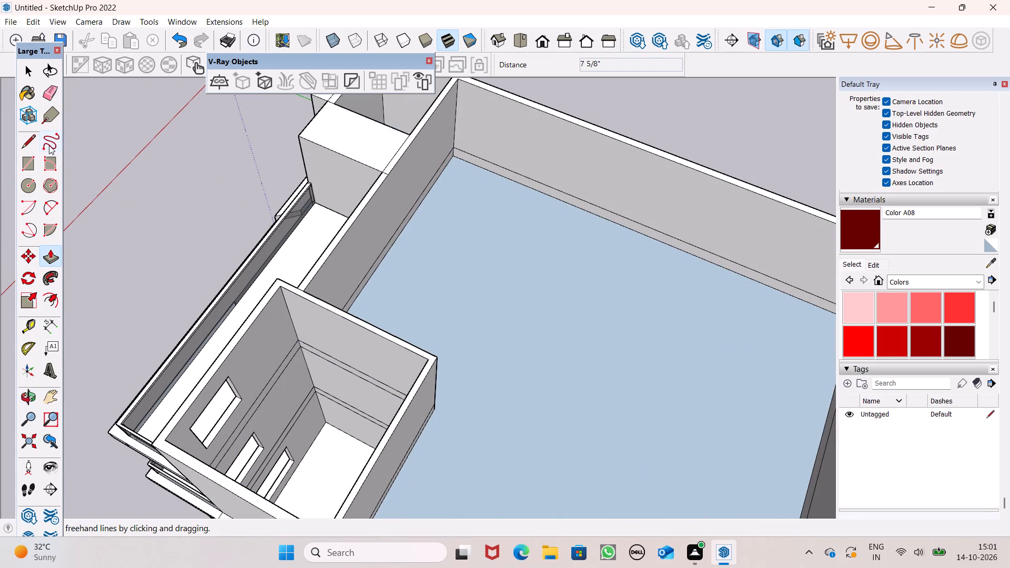
pyautogui.click(28, 144)
pyautogui.scroll(2, 195, 501)
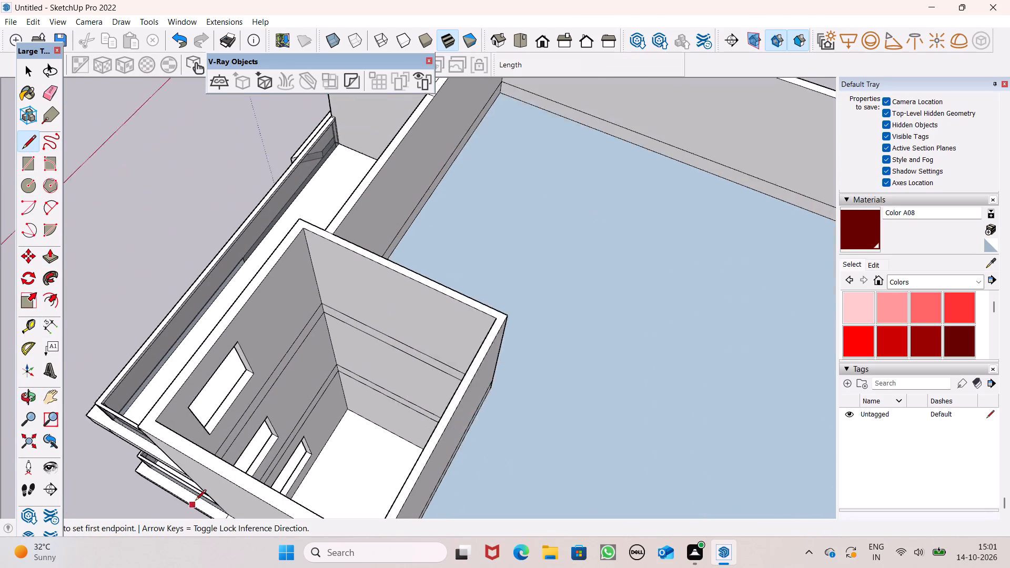
pyautogui.scroll(3, 195, 501)
pyautogui.scroll(3, 326, 401)
pyautogui.moveTo(327, 400); pyautogui.dragTo(329, 393)
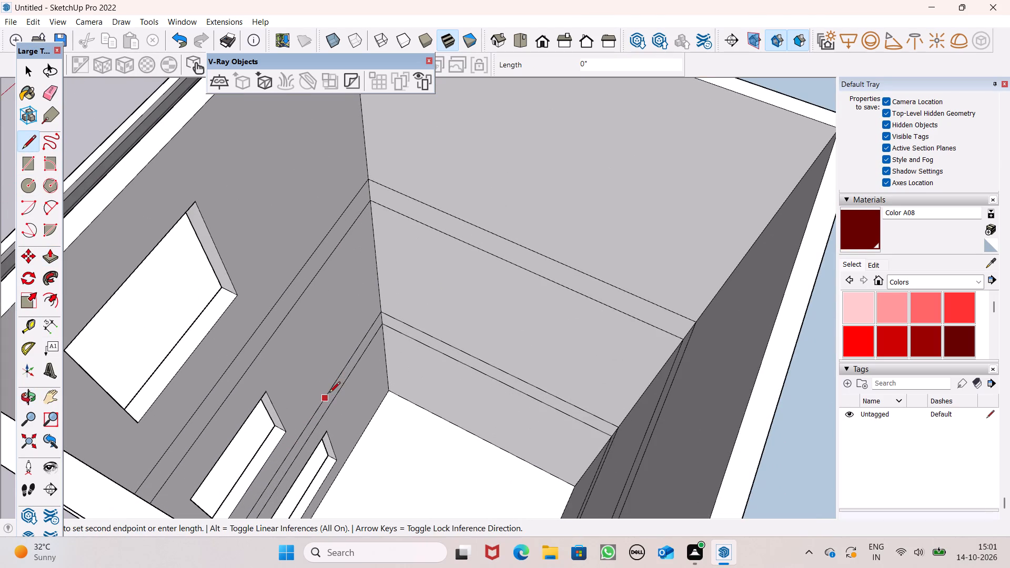
pyautogui.moveTo(329, 393); pyautogui.dragTo(329, 394)
pyautogui.click(331, 392)
pyautogui.click(339, 381)
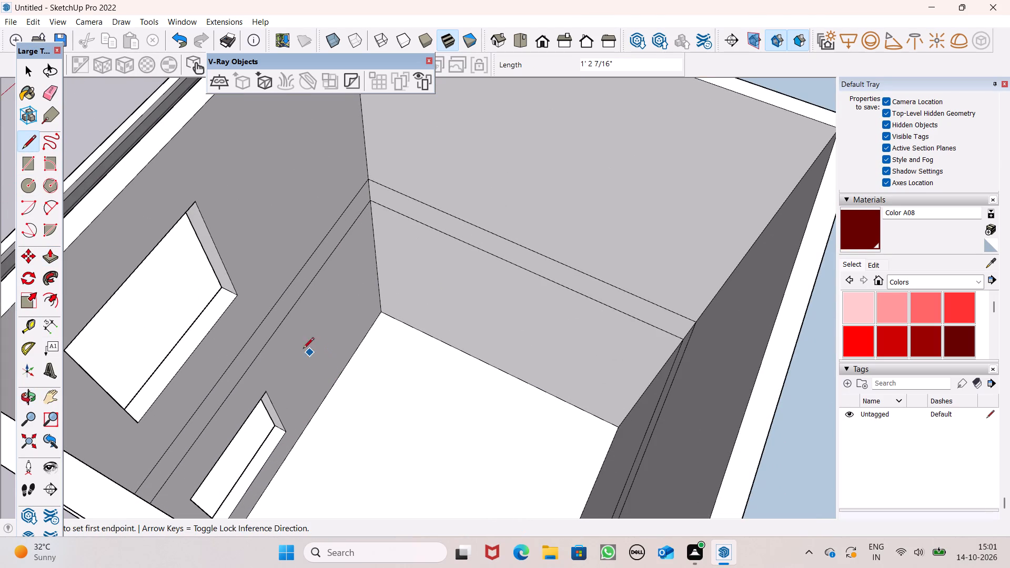
pyautogui.click(250, 339)
pyautogui.click(264, 327)
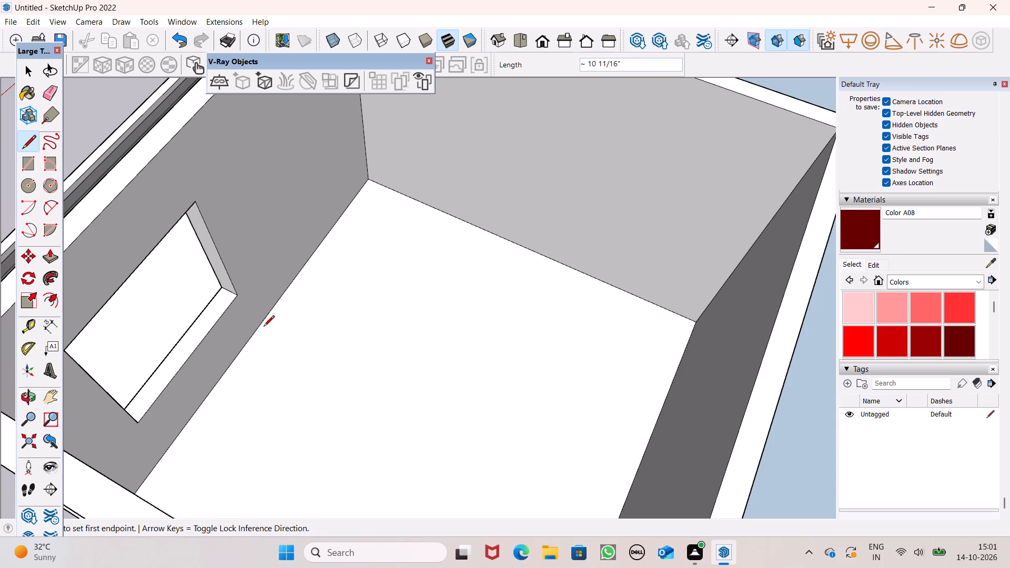
# Examine the balcony front and its window openings from outside, across all storeys.
pyautogui.scroll(-2, 285, 356)
pyautogui.moveTo(298, 433); pyautogui.dragTo(738, 291, button='middle')
pyautogui.scroll(-1, 616, 344)
pyautogui.moveTo(611, 371); pyautogui.dragTo(649, 329, button='middle')
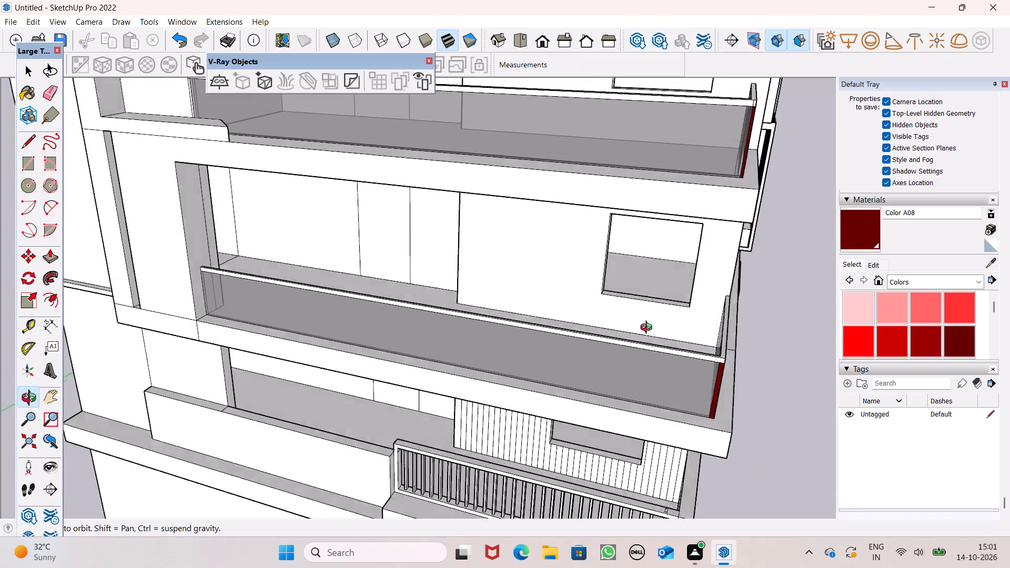
pyautogui.moveTo(649, 329); pyautogui.dragTo(650, 325, button='middle')
pyautogui.scroll(-6, 657, 339)
pyautogui.scroll(-1, 579, 363)
pyautogui.press('space')
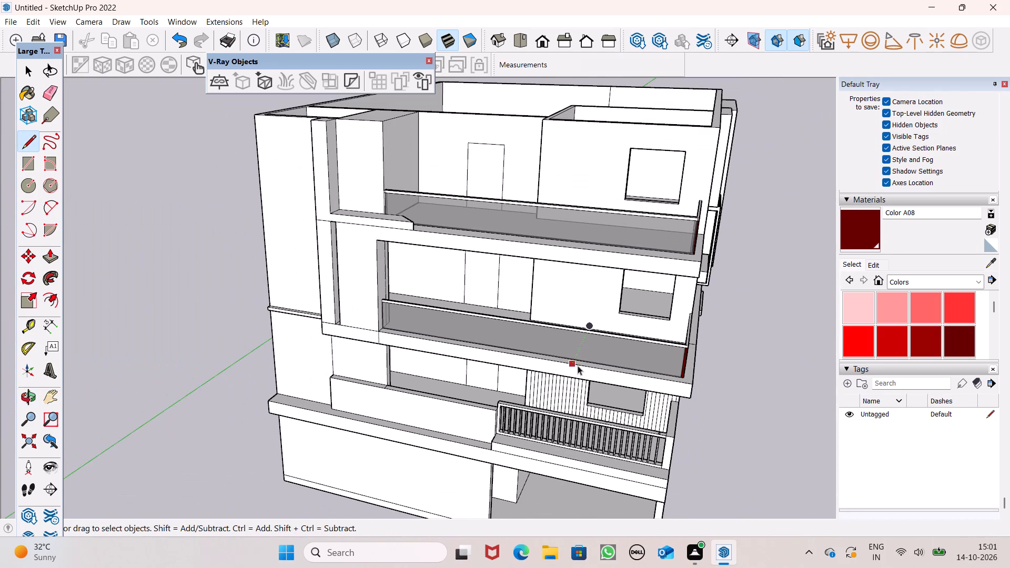
pyautogui.scroll(-6, 578, 366)
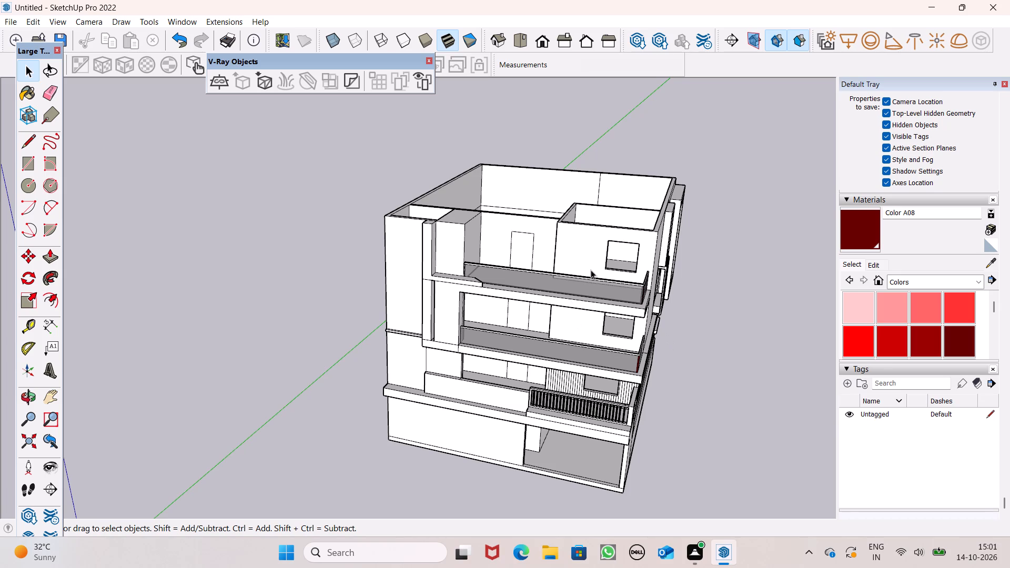
# Push the top-floor door face 7 5/16" through the wall to open the doorway onto the upper balcony.
pyautogui.scroll(2, 569, 222)
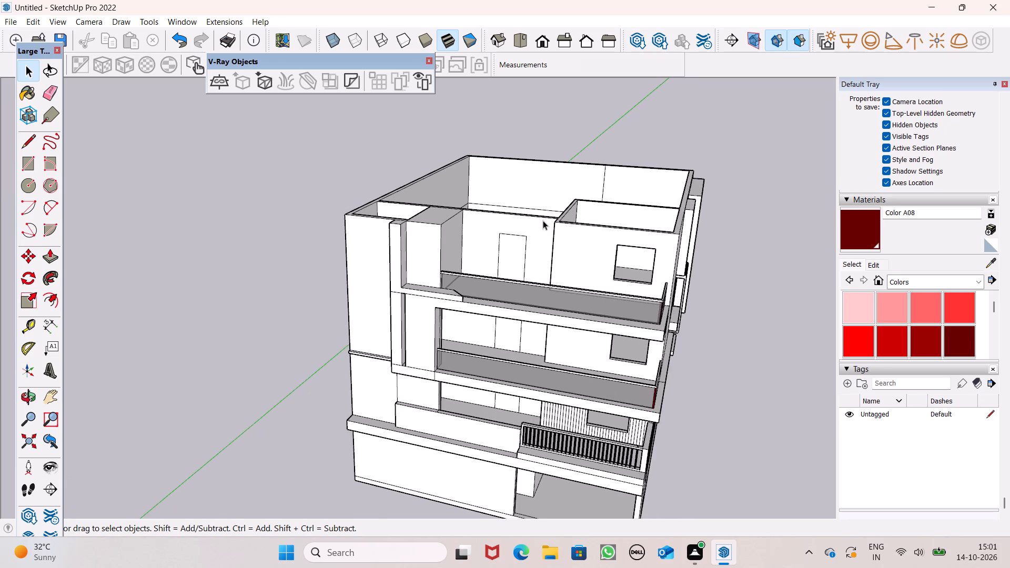
pyautogui.scroll(5, 543, 220)
pyautogui.moveTo(528, 273); pyautogui.dragTo(603, 276, button='middle')
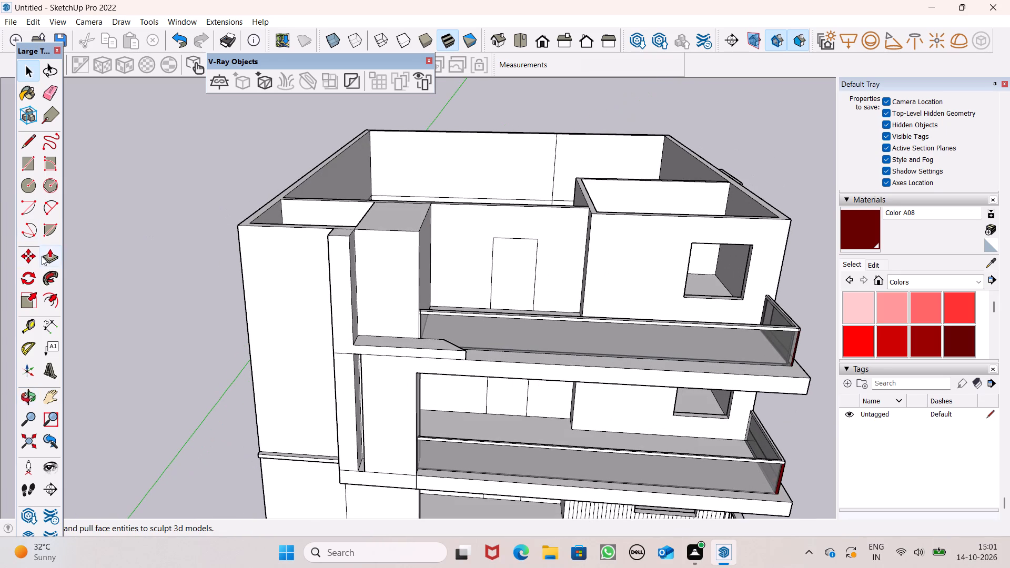
pyautogui.click(50, 255)
pyautogui.moveTo(490, 269); pyautogui.dragTo(470, 398, button='middle')
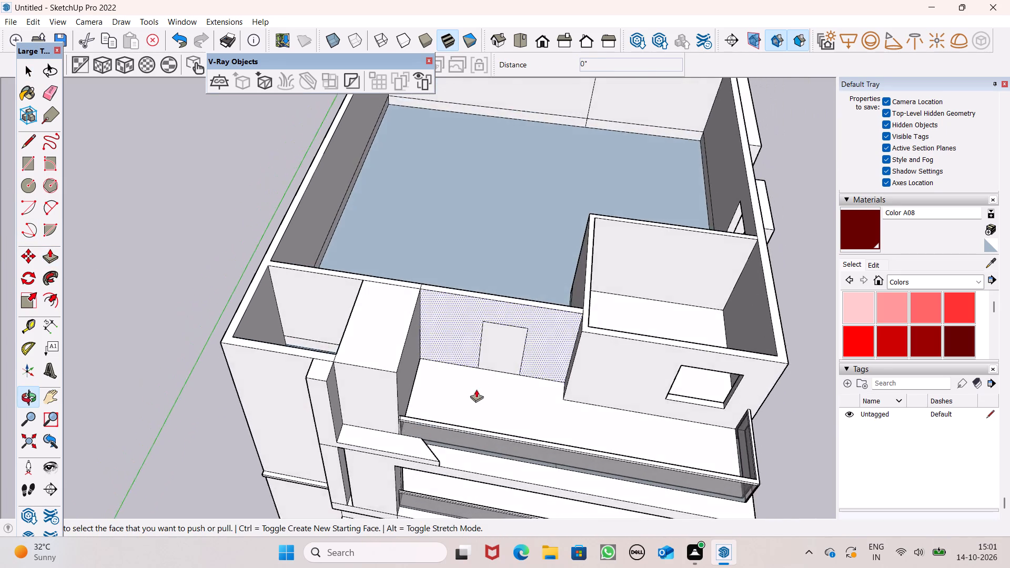
pyautogui.scroll(4, 498, 372)
pyautogui.moveTo(498, 363); pyautogui.dragTo(517, 339)
# Push the door face behind the lower glass-railed balcony 7 5/16" through the wall to open the doorway.
pyautogui.scroll(-2, 498, 338)
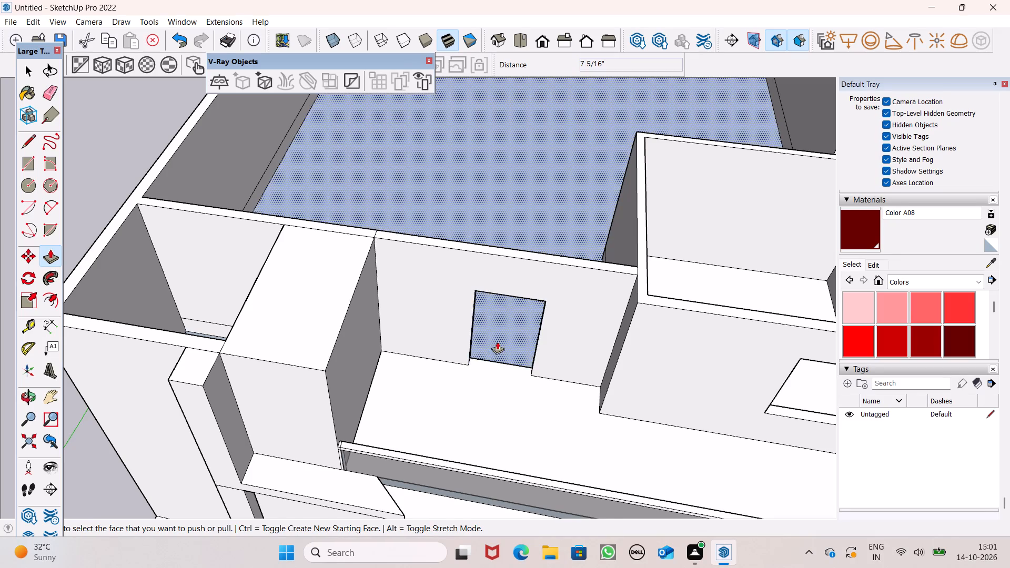
pyautogui.scroll(-5, 497, 341)
pyautogui.moveTo(498, 396); pyautogui.dragTo(527, 211, button='middle')
pyautogui.scroll(6, 550, 387)
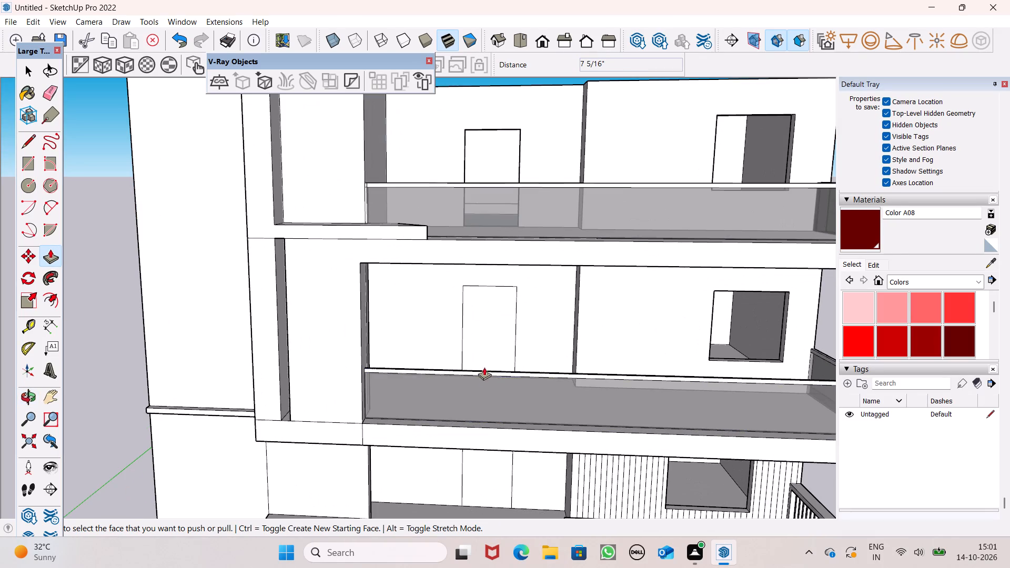
pyautogui.moveTo(484, 357); pyautogui.dragTo(500, 339)
# Extrude the blue interior floor face visible through the lower balcony's doorway by 6".
pyautogui.scroll(-5, 511, 365)
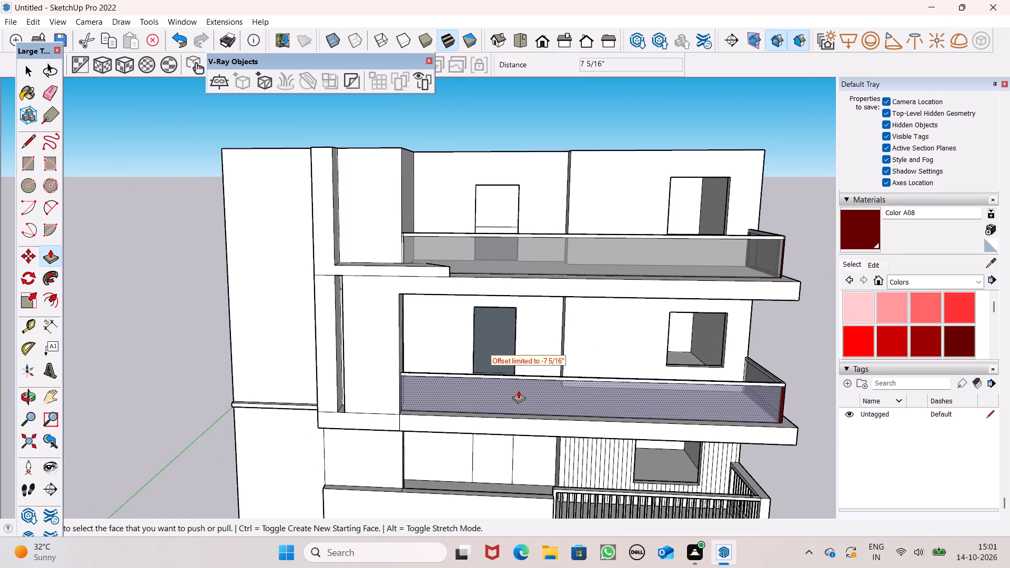
pyautogui.moveTo(519, 392); pyautogui.dragTo(538, 429, button='middle')
pyautogui.scroll(5, 519, 375)
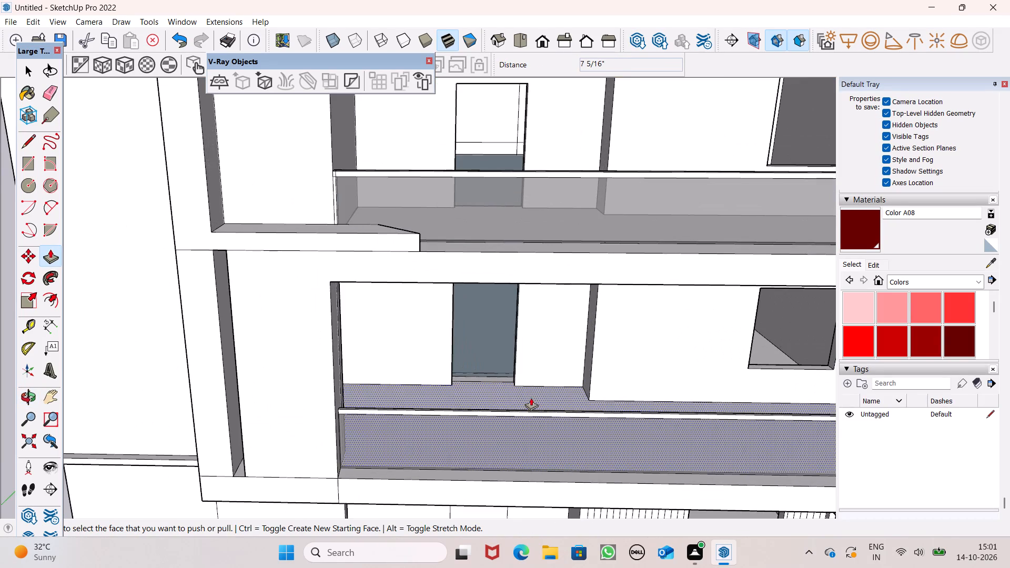
pyautogui.moveTo(531, 398); pyautogui.dragTo(519, 391, button='middle')
pyautogui.scroll(1, 531, 398)
pyautogui.scroll(5, 490, 346)
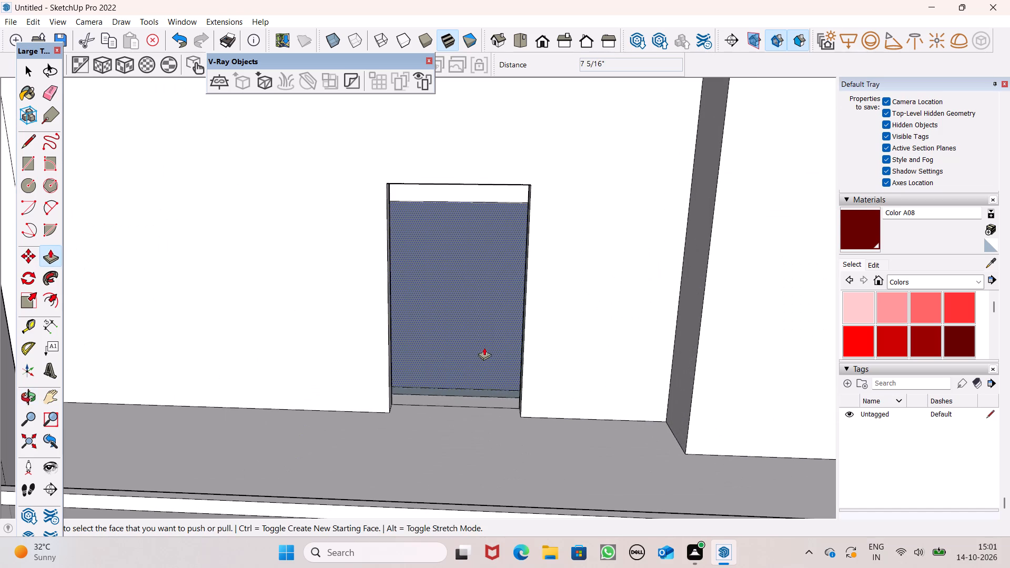
pyautogui.click(484, 347)
pyautogui.write('6"')
pyautogui.press('Return')
# Extrude the interior floor face visible through the top-floor balcony doorway by 6".
pyautogui.scroll(-9, 484, 399)
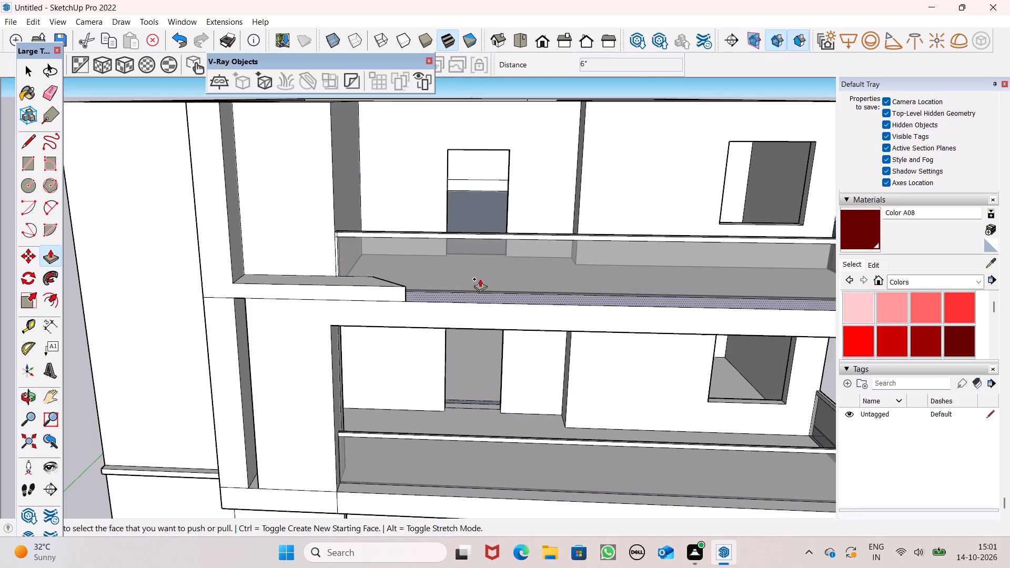
pyautogui.scroll(6, 456, 222)
pyautogui.moveTo(466, 288); pyautogui.dragTo(468, 303)
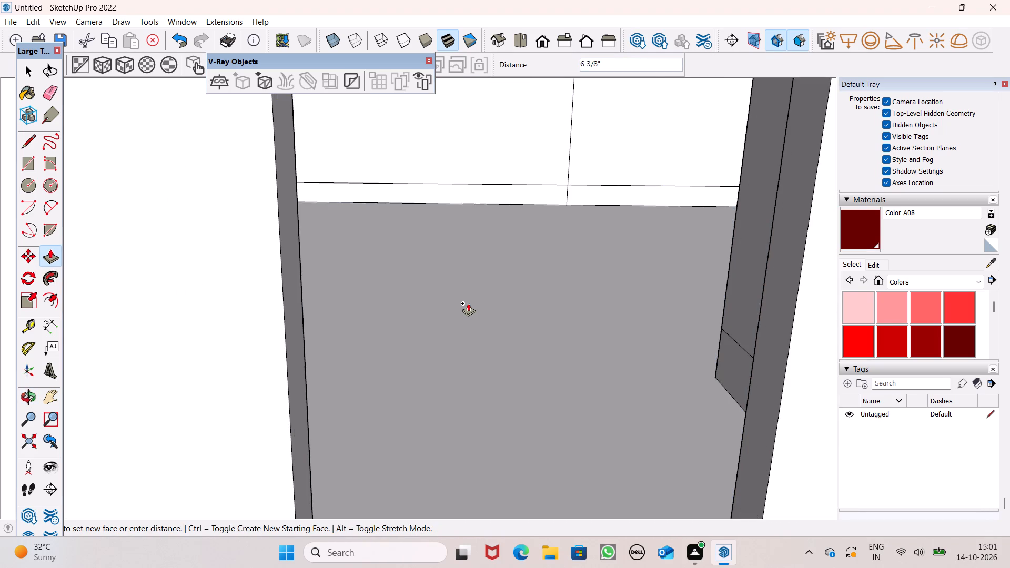
pyautogui.moveTo(468, 303); pyautogui.dragTo(471, 306)
pyautogui.write('6"')
pyautogui.press('Return')
pyautogui.scroll(-9, 476, 248)
pyautogui.scroll(1, 476, 248)
pyautogui.scroll(-1, 480, 252)
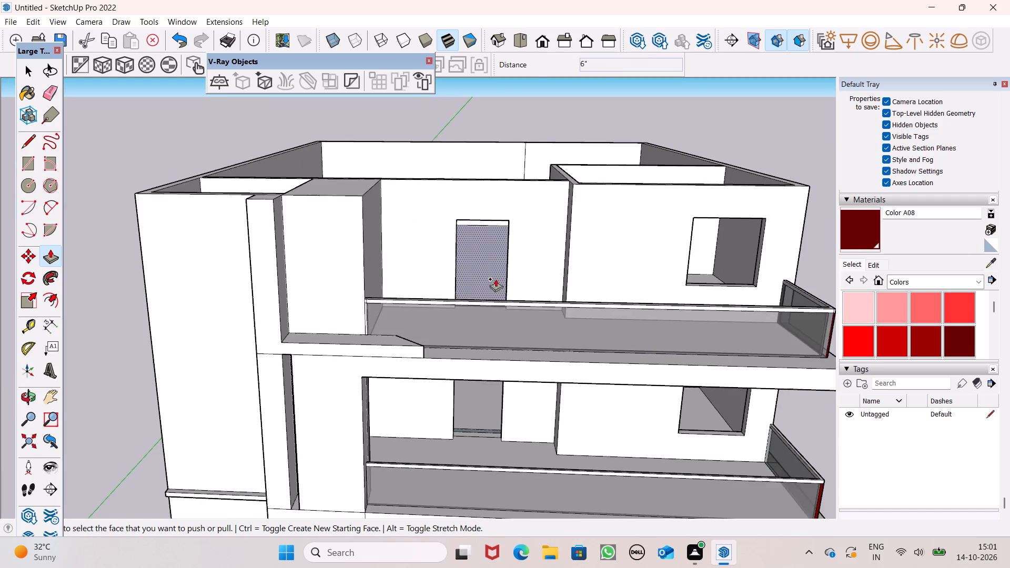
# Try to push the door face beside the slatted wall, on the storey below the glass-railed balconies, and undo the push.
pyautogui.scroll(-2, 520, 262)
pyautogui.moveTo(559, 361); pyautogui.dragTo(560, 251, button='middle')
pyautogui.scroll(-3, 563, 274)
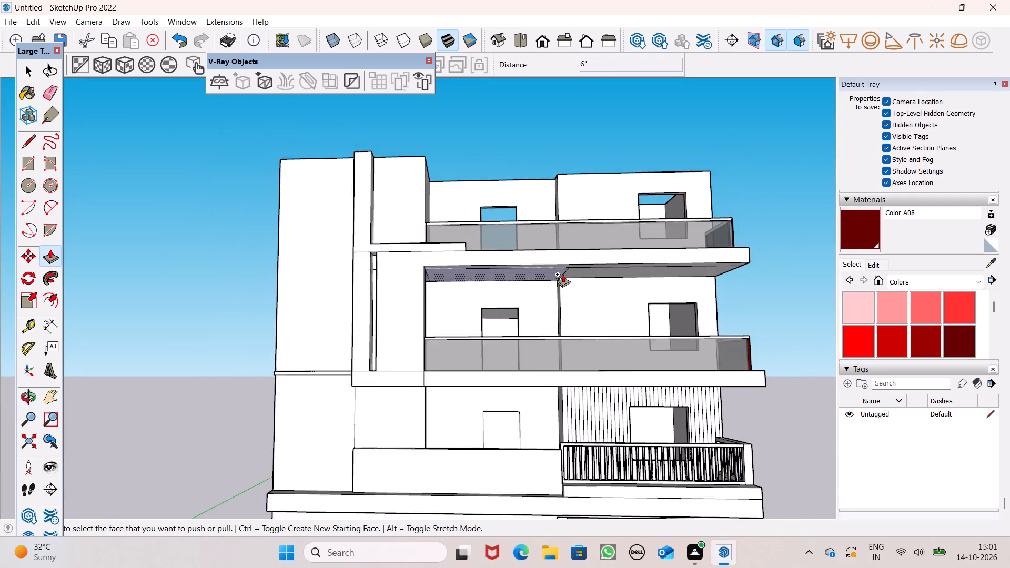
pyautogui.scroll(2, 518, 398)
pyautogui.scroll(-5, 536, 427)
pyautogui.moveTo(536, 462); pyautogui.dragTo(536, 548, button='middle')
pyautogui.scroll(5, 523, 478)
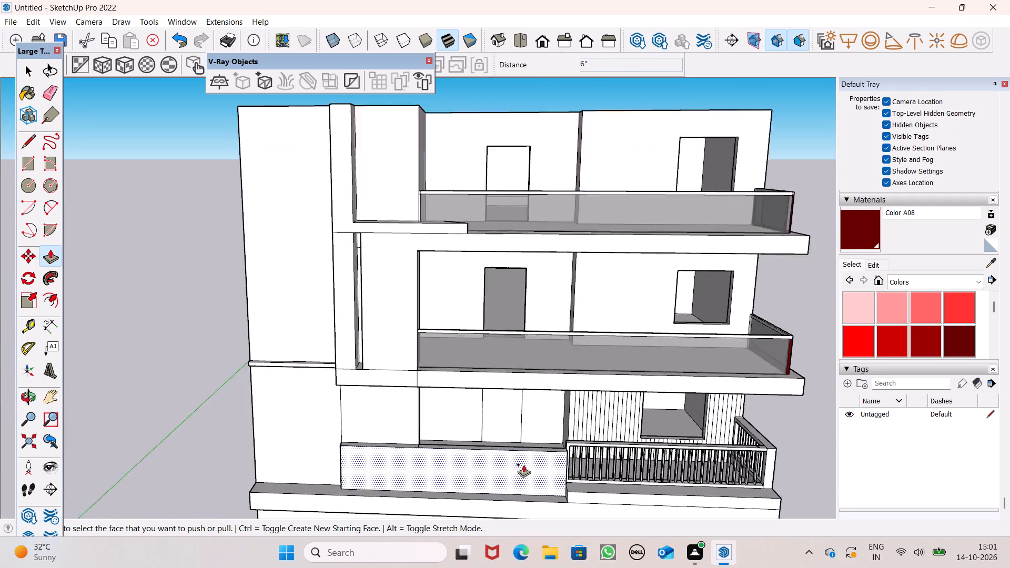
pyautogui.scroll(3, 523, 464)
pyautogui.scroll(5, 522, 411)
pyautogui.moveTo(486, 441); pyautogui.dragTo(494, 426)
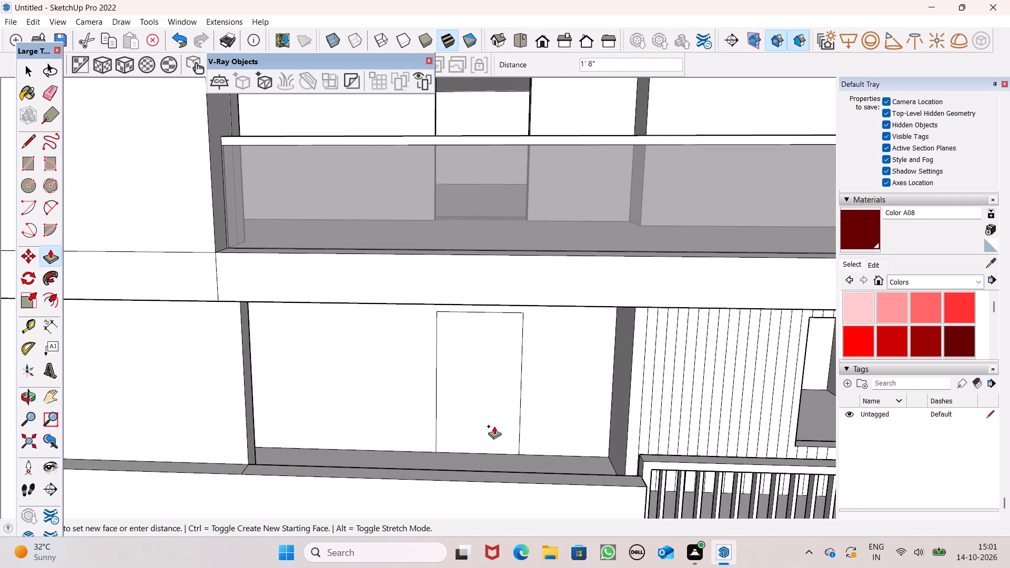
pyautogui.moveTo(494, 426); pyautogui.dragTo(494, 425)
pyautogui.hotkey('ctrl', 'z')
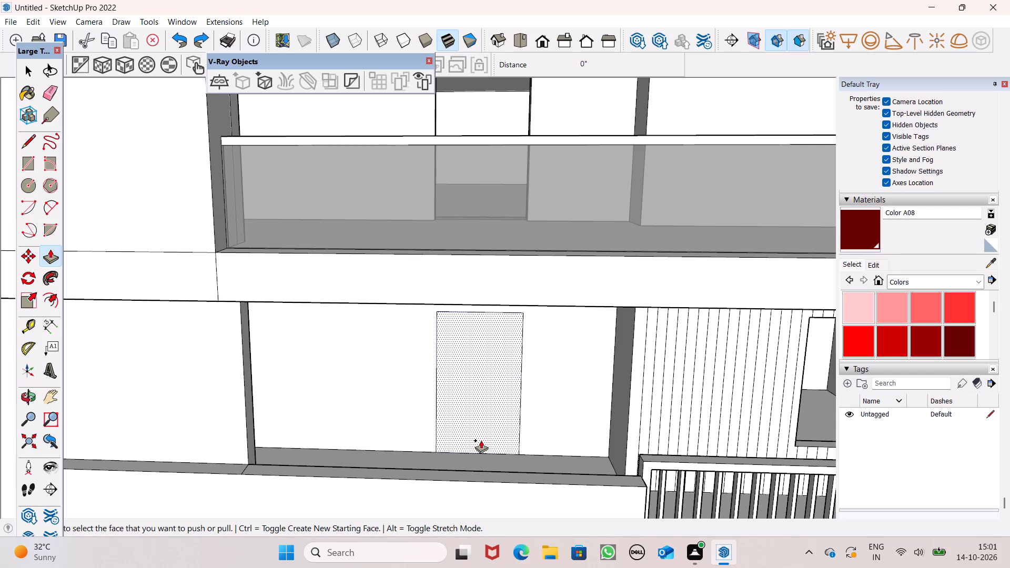
# Push the door face beside the slatted wall 6 15/16" through the wall to open the doorway.
pyautogui.moveTo(469, 443); pyautogui.dragTo(482, 419)
pyautogui.scroll(-4, 521, 423)
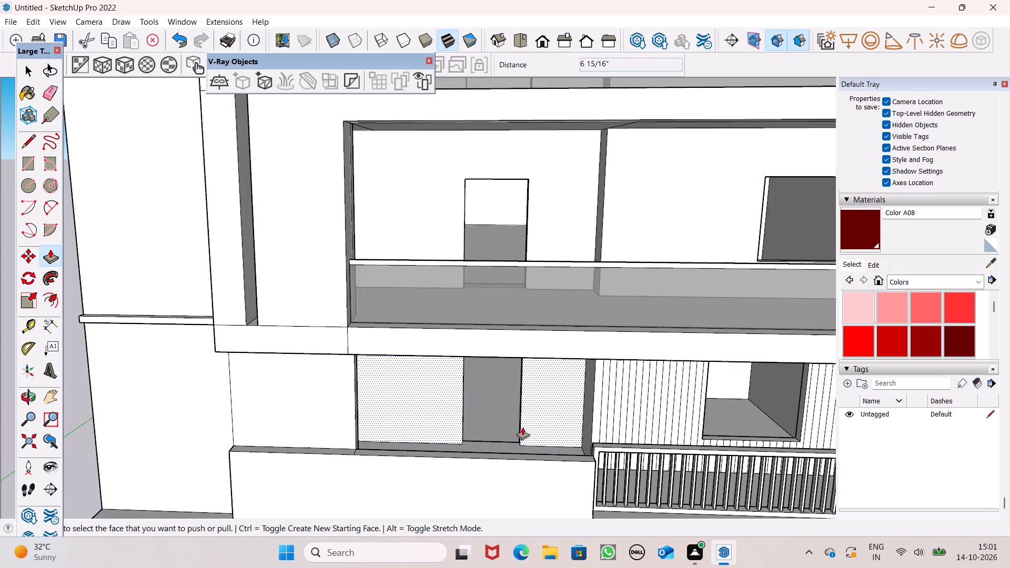
# Examine the doorways on the balcony front from below, from a distance and from the building's corner.
pyautogui.moveTo(528, 437); pyautogui.dragTo(482, 393, button='middle')
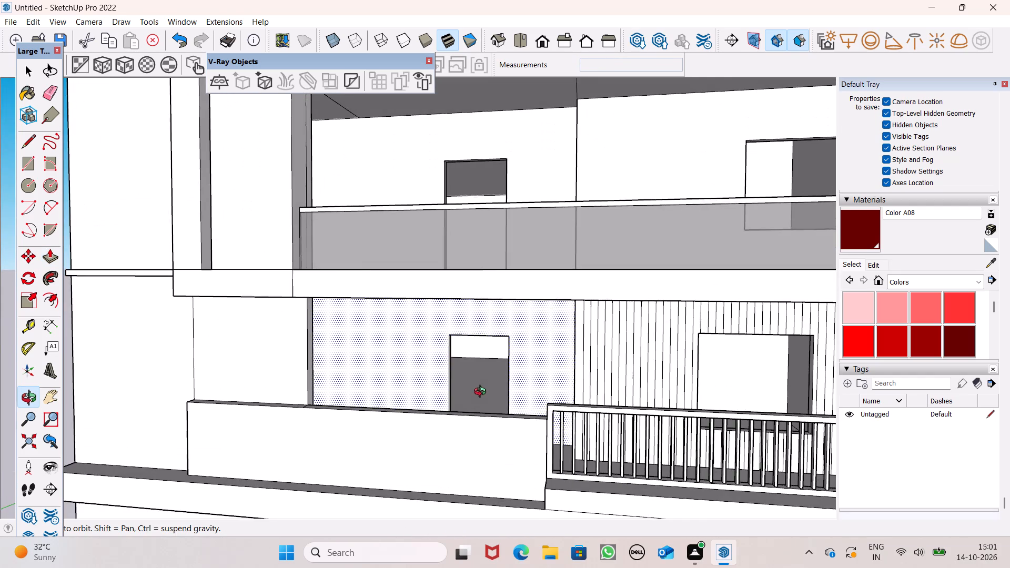
pyautogui.moveTo(482, 393); pyautogui.dragTo(442, 366, button='middle')
pyautogui.scroll(1, 552, 370)
pyautogui.scroll(-6, 557, 423)
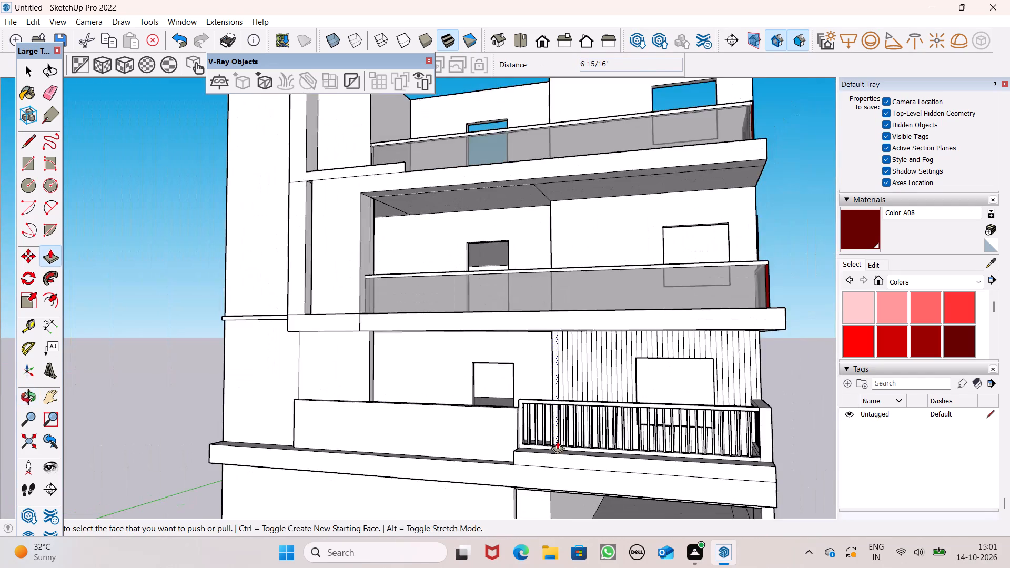
pyautogui.scroll(-2, 557, 441)
pyautogui.scroll(1, 557, 441)
pyautogui.scroll(-9, 574, 360)
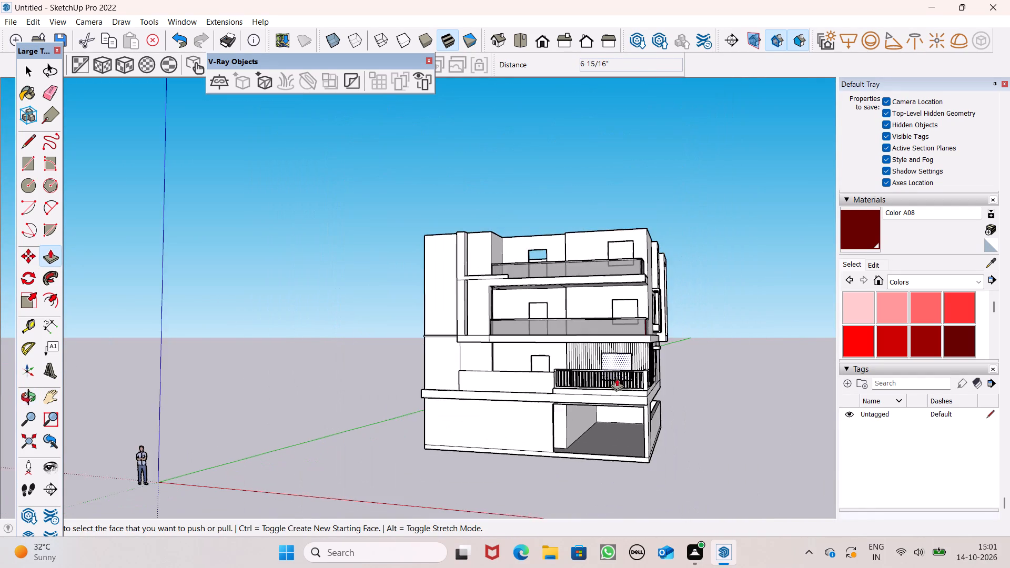
pyautogui.moveTo(620, 384); pyautogui.dragTo(629, 491, button='middle')
pyautogui.scroll(-2, 632, 470)
pyautogui.moveTo(632, 470); pyautogui.dragTo(590, 515, button='middle')
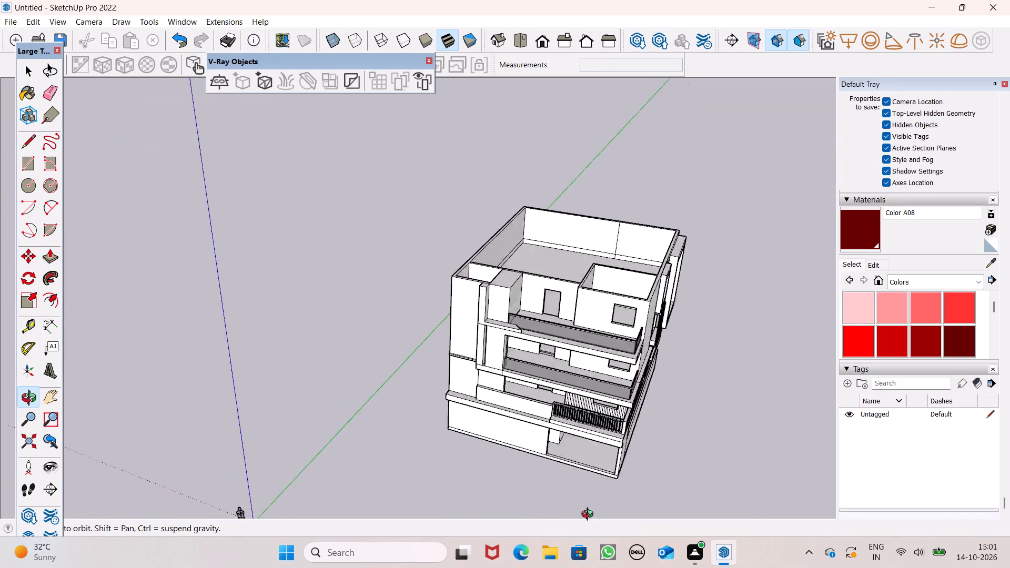
pyautogui.moveTo(590, 515); pyautogui.dragTo(484, 491, button='middle')
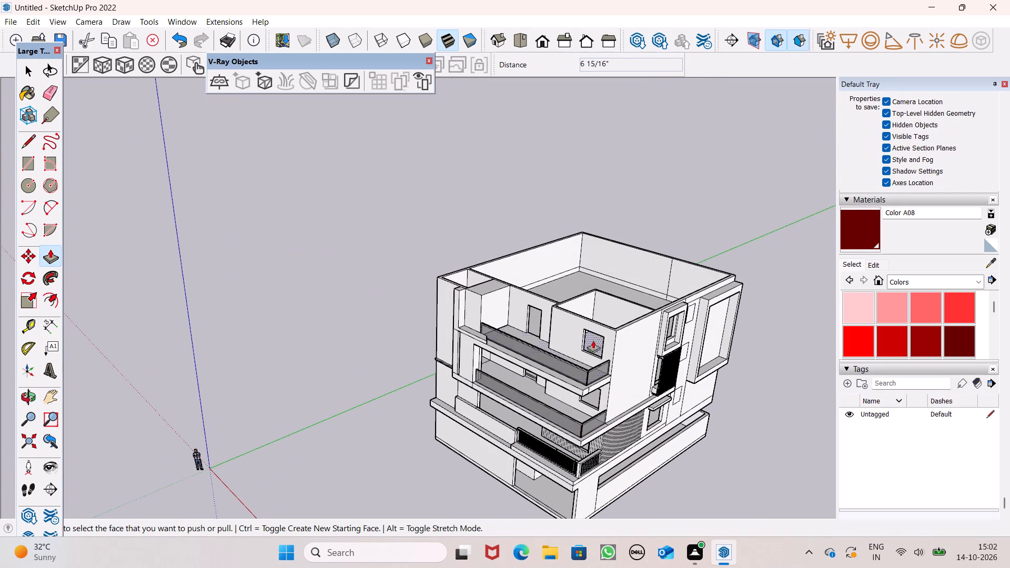
# Delete the stray vertical edge on the inner side wall of the lower glass-railed balcony.
pyautogui.scroll(4, 416, 358)
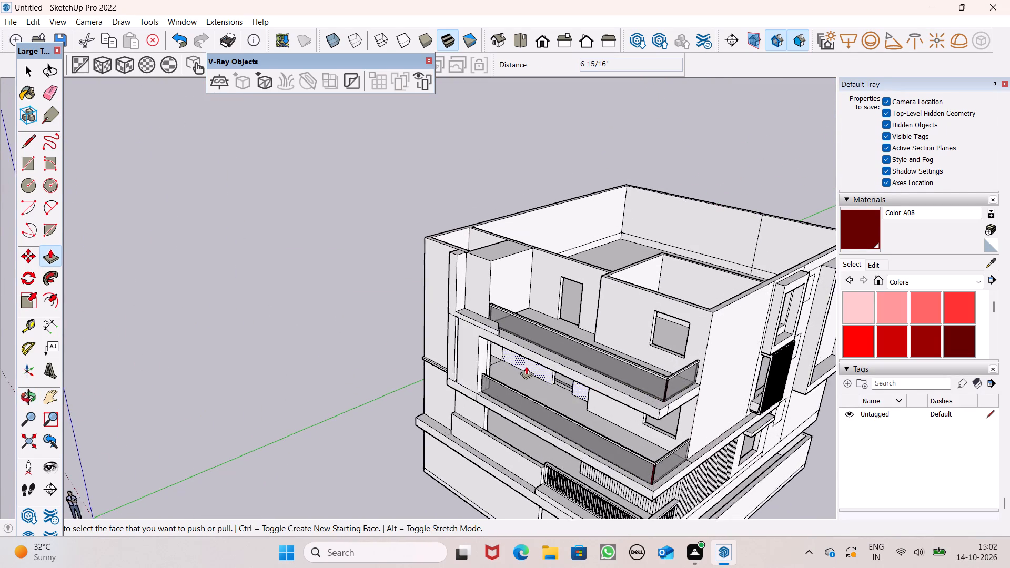
pyautogui.scroll(6, 526, 366)
pyautogui.scroll(-3, 541, 397)
pyautogui.moveTo(550, 409); pyautogui.dragTo(545, 420, button='middle')
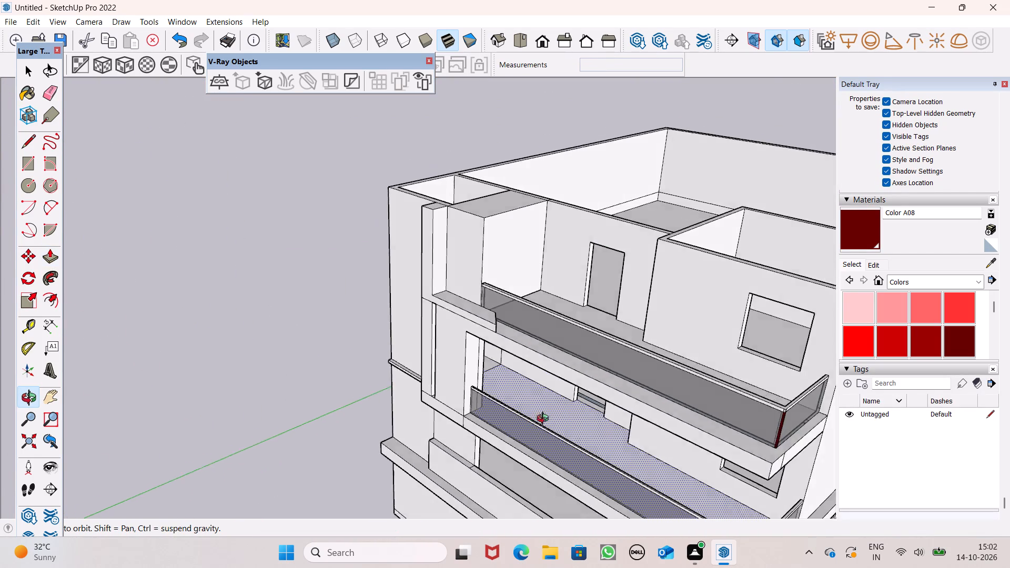
pyautogui.moveTo(545, 420); pyautogui.dragTo(428, 399, button='middle')
pyautogui.scroll(5, 446, 383)
pyautogui.moveTo(454, 392); pyautogui.dragTo(466, 378, button='middle')
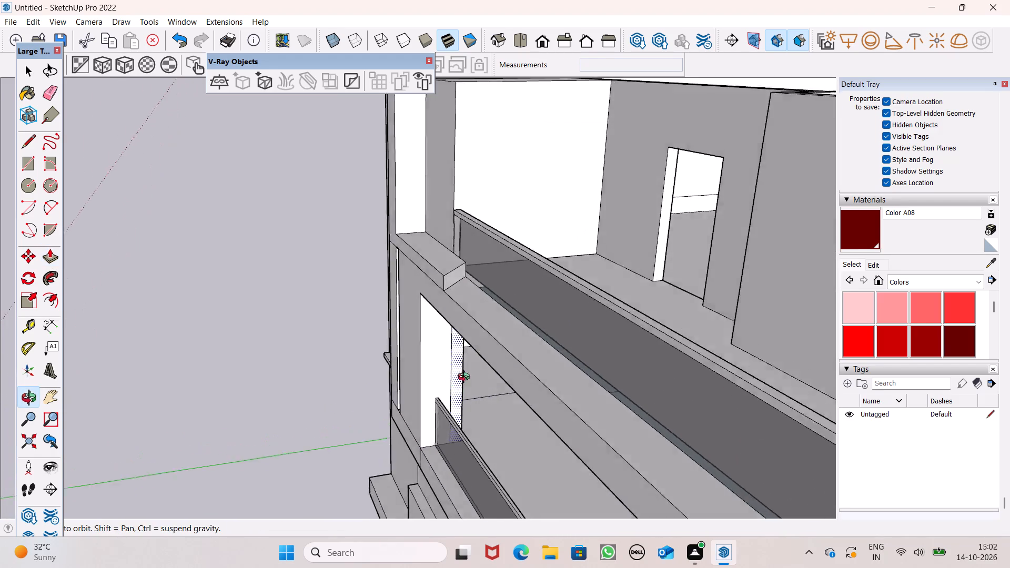
pyautogui.moveTo(466, 378); pyautogui.dragTo(483, 362, button='middle')
pyautogui.scroll(6, 479, 358)
pyautogui.press('space')
pyautogui.click(413, 400)
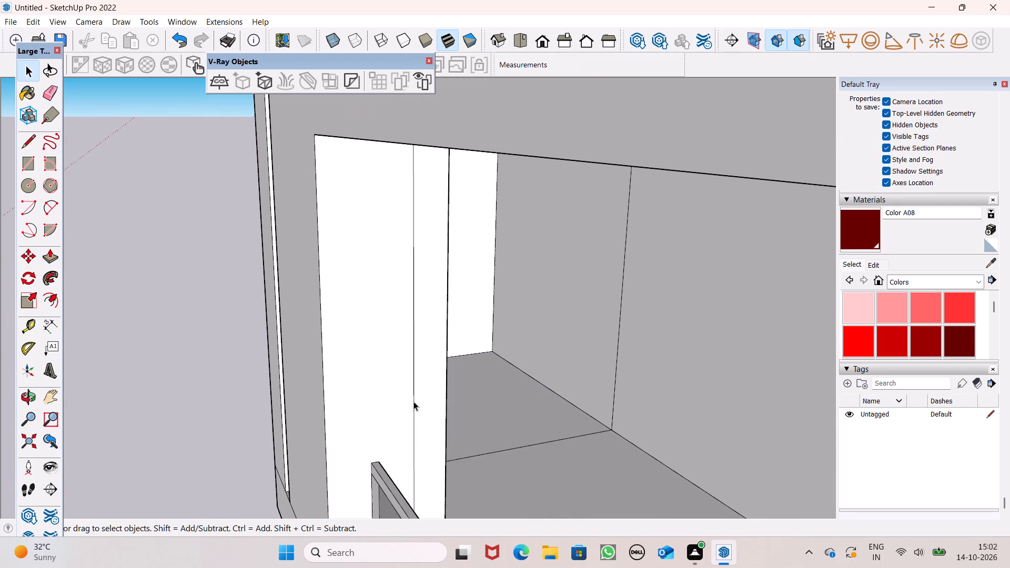
pyautogui.press('Delete')
# Examine the balcony front and the whole building from outside.
pyautogui.scroll(-9, 503, 386)
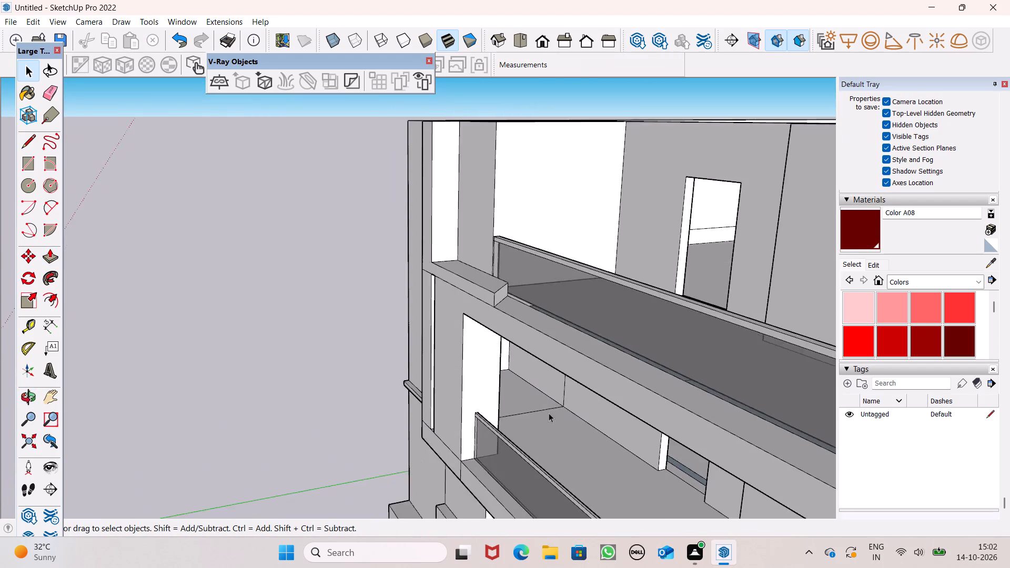
pyautogui.moveTo(549, 413); pyautogui.dragTo(709, 399, button='middle')
pyautogui.scroll(1, 708, 405)
pyautogui.scroll(-5, 584, 326)
pyautogui.scroll(-7, 539, 305)
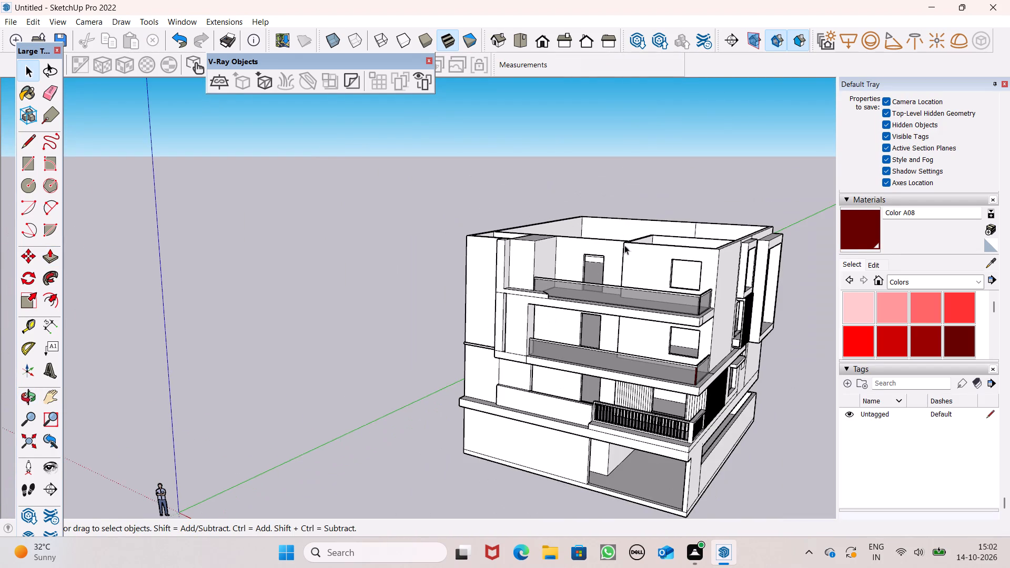
pyautogui.scroll(-5, 625, 249)
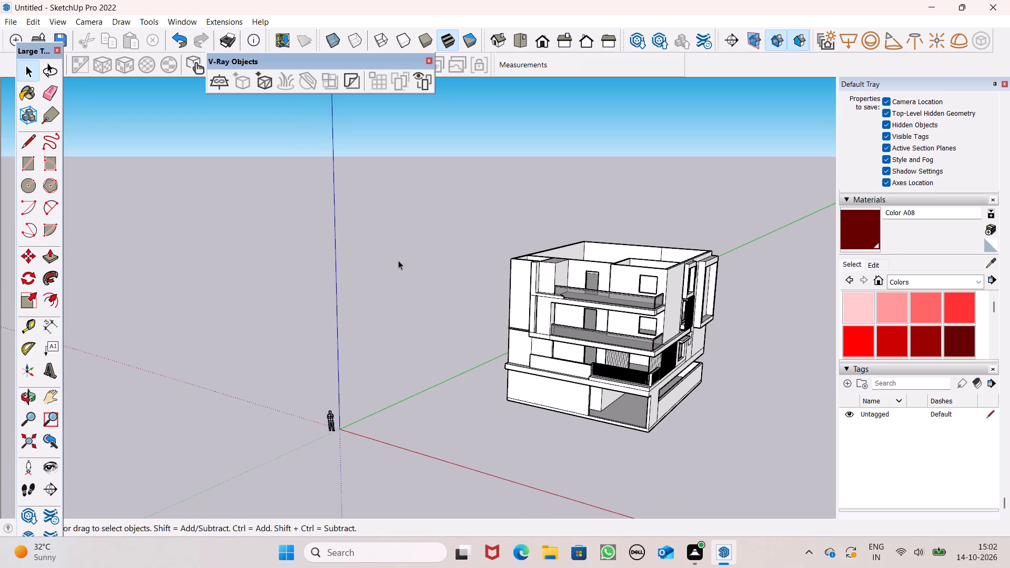
pyautogui.scroll(-3, 472, 302)
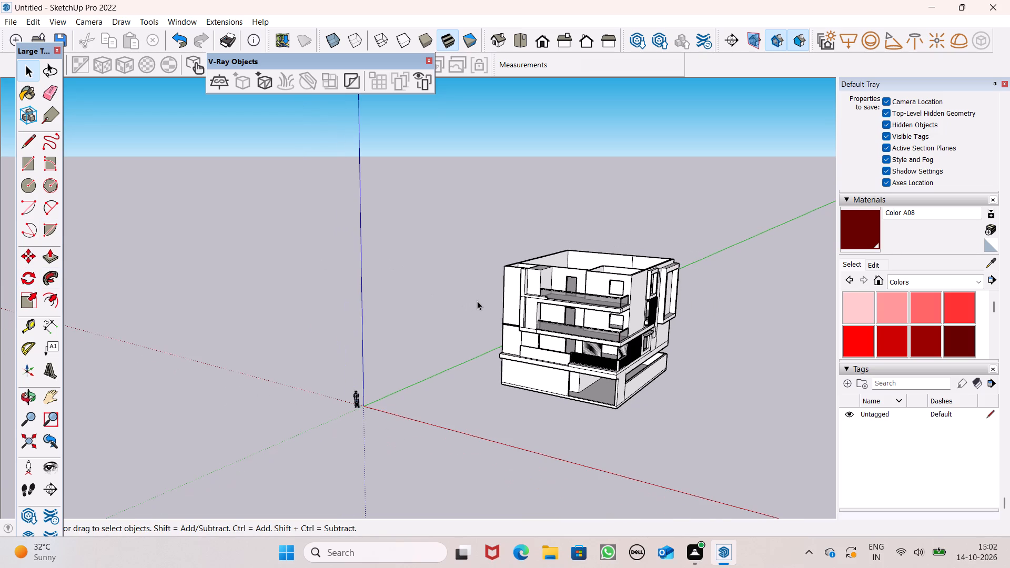
pyautogui.scroll(-1, 615, 252)
pyautogui.scroll(6, 615, 252)
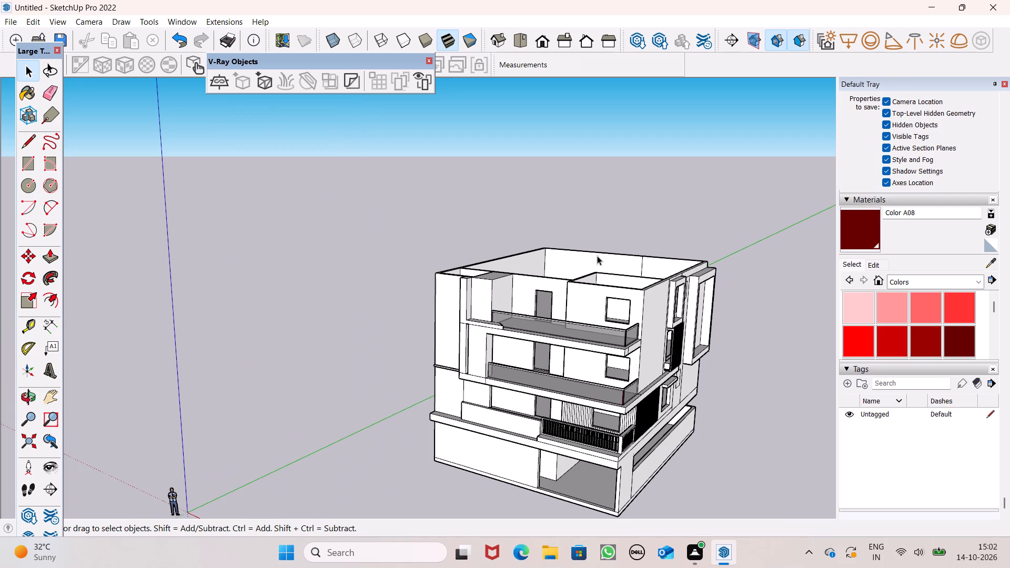
# Examine the roofless top floor, its rooms and wall tops from above and from the balcony side.
pyautogui.moveTo(582, 263); pyautogui.dragTo(242, 499, button='middle')
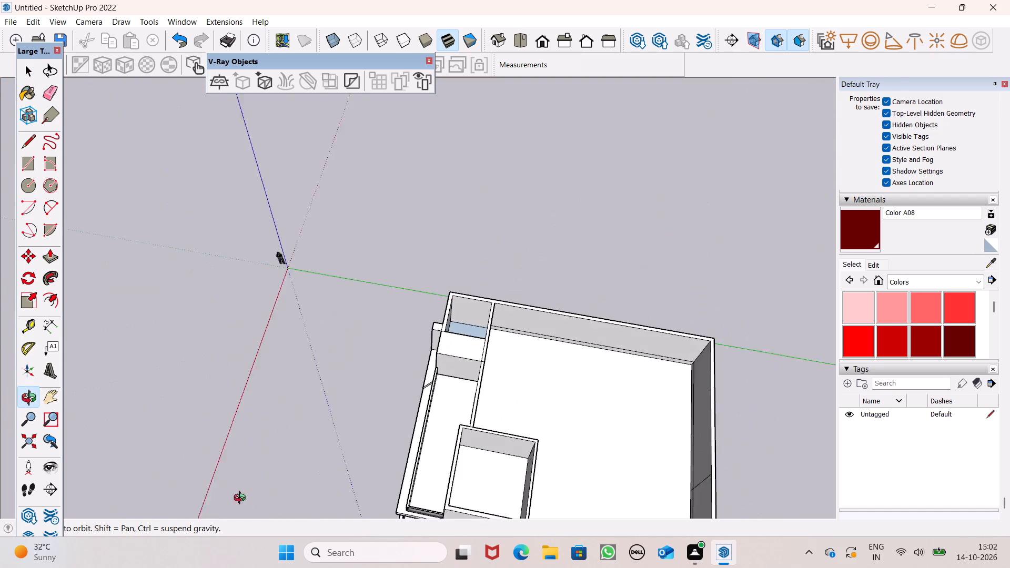
pyautogui.moveTo(242, 499); pyautogui.dragTo(234, 486, button='middle')
pyautogui.scroll(5, 544, 396)
pyautogui.scroll(-7, 482, 403)
pyautogui.scroll(1, 673, 450)
pyautogui.moveTo(672, 452); pyautogui.dragTo(512, 407, button='middle')
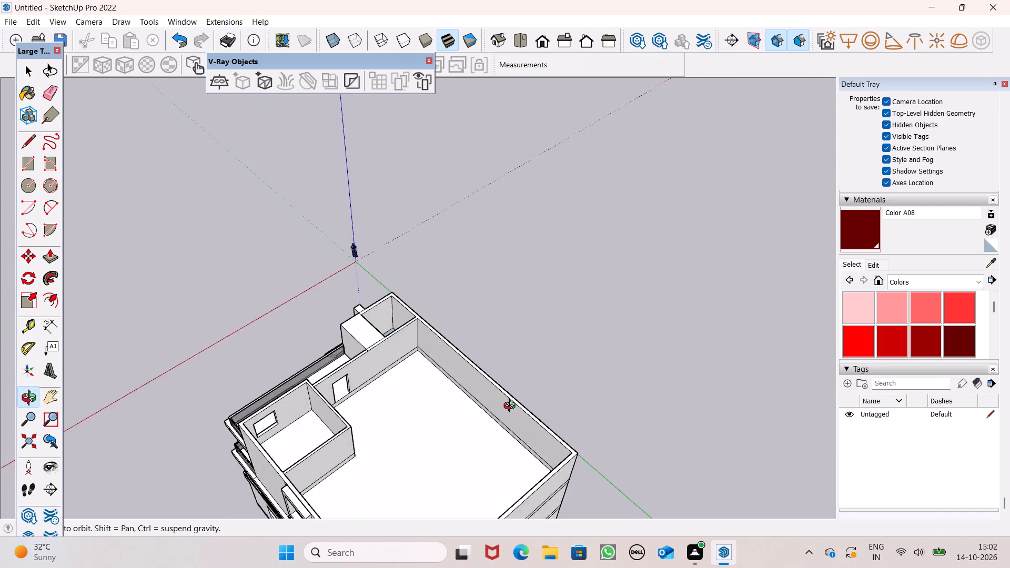
pyautogui.moveTo(512, 407); pyautogui.dragTo(712, 390, button='middle')
pyautogui.scroll(-4, 666, 372)
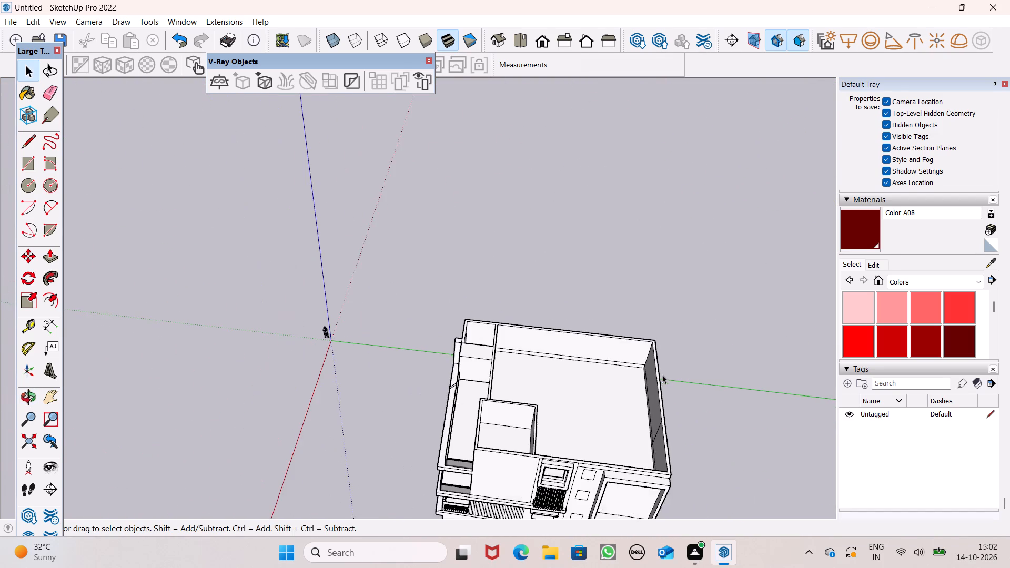
pyautogui.moveTo(661, 397); pyautogui.dragTo(747, 445, button='middle')
pyautogui.scroll(3, 733, 378)
pyautogui.scroll(2, 673, 349)
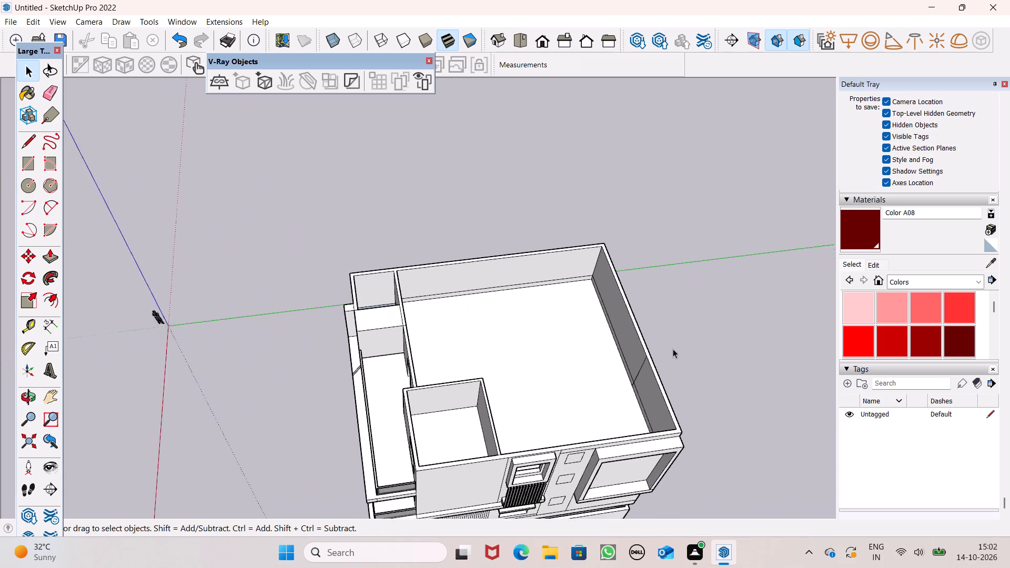
pyautogui.scroll(4, 673, 349)
pyautogui.scroll(-1, 642, 337)
pyautogui.scroll(1, 642, 337)
pyautogui.moveTo(633, 331); pyautogui.dragTo(573, 364, button='middle')
pyautogui.scroll(1, 578, 368)
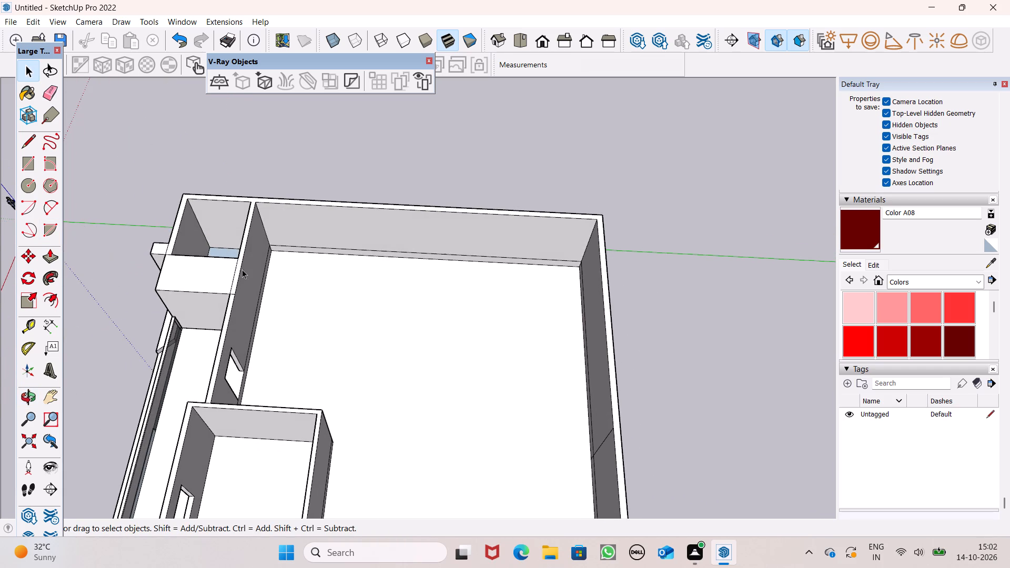
pyautogui.scroll(-3, 241, 278)
pyautogui.moveTo(210, 367); pyautogui.dragTo(482, 176, button='middle')
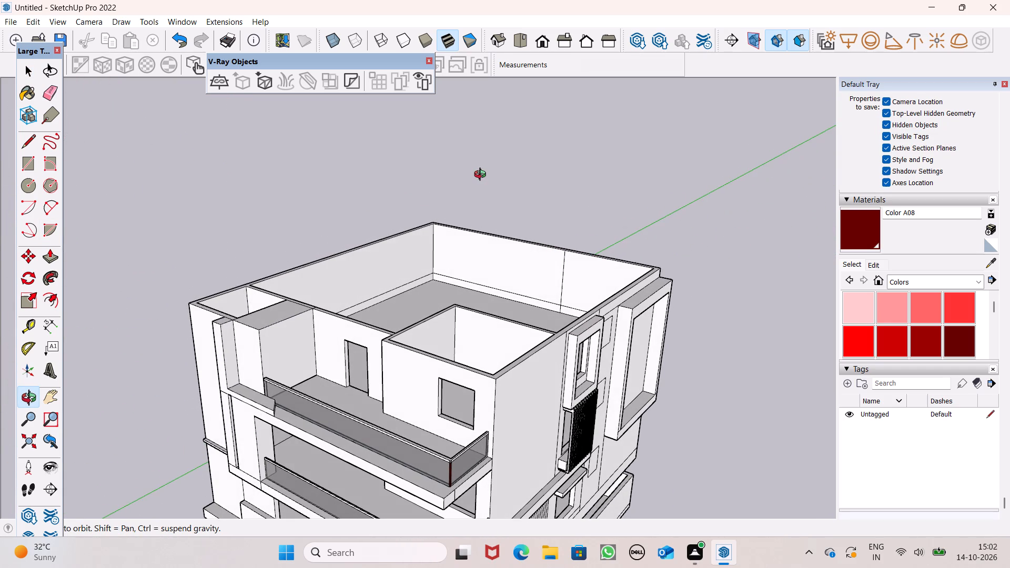
pyautogui.moveTo(482, 176); pyautogui.dragTo(485, 176, button='middle')
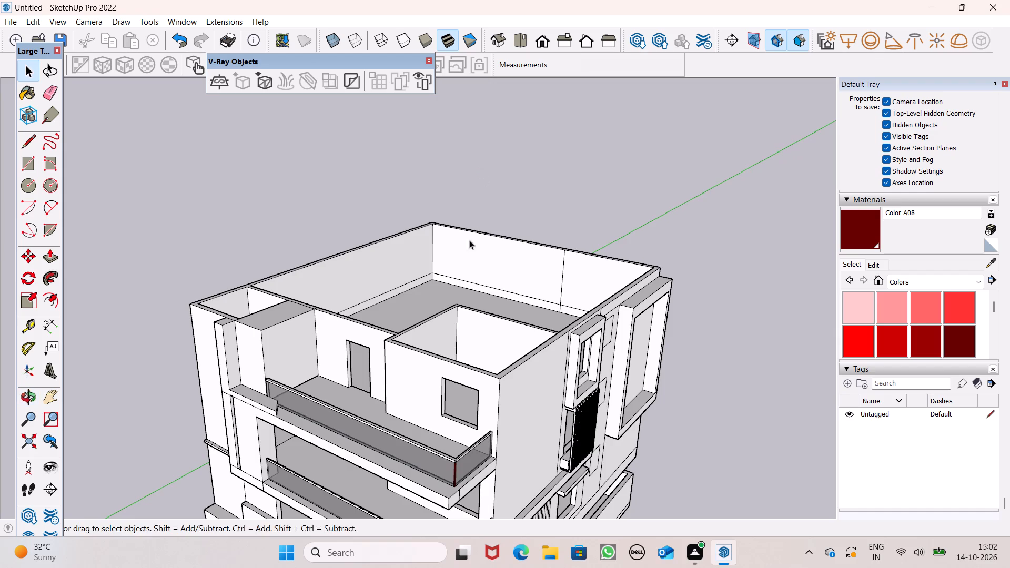
pyautogui.moveTo(445, 285); pyautogui.dragTo(513, 196, button='middle')
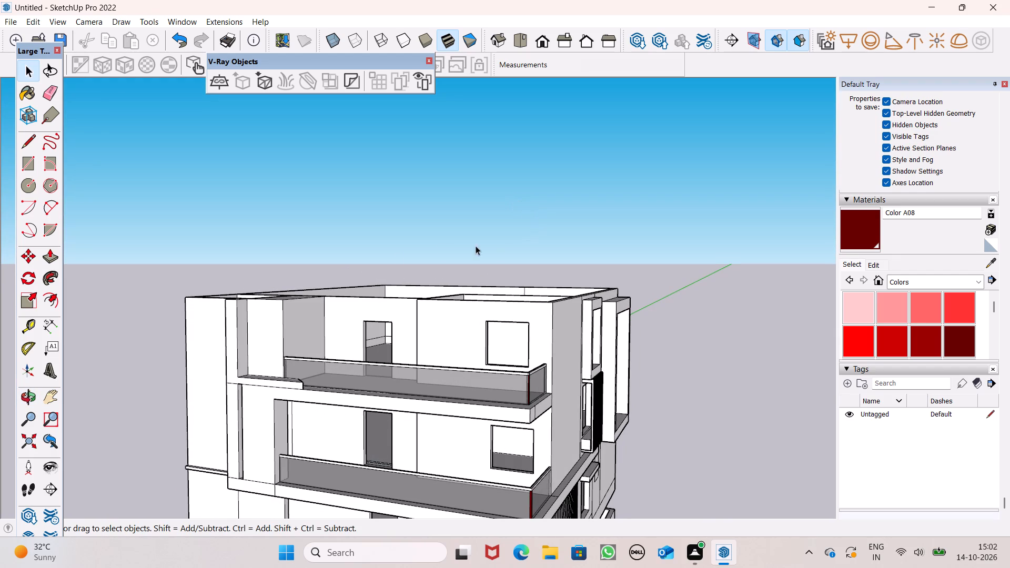
pyautogui.scroll(1, 392, 268)
pyautogui.moveTo(392, 284); pyautogui.dragTo(467, 376, button='middle')
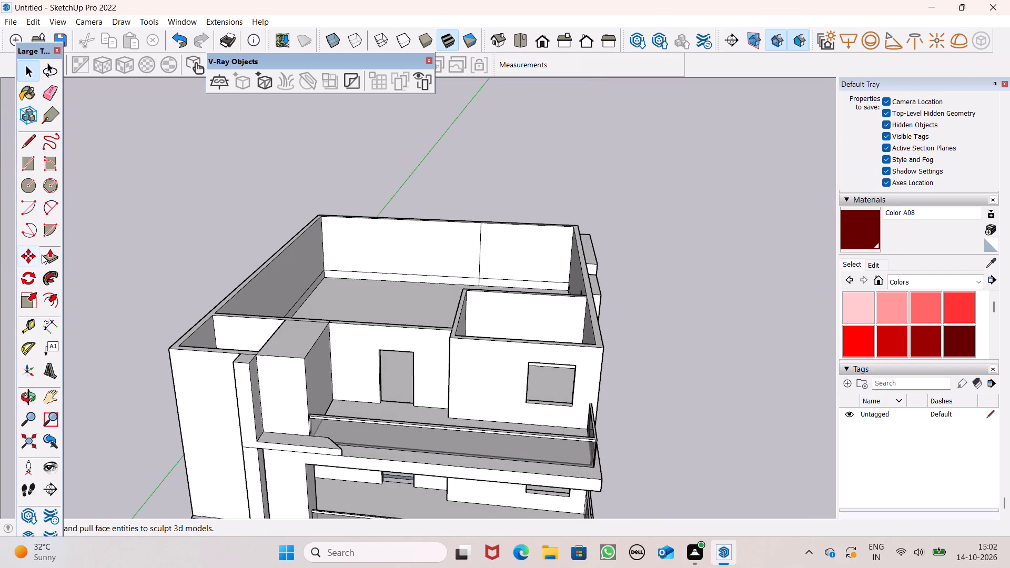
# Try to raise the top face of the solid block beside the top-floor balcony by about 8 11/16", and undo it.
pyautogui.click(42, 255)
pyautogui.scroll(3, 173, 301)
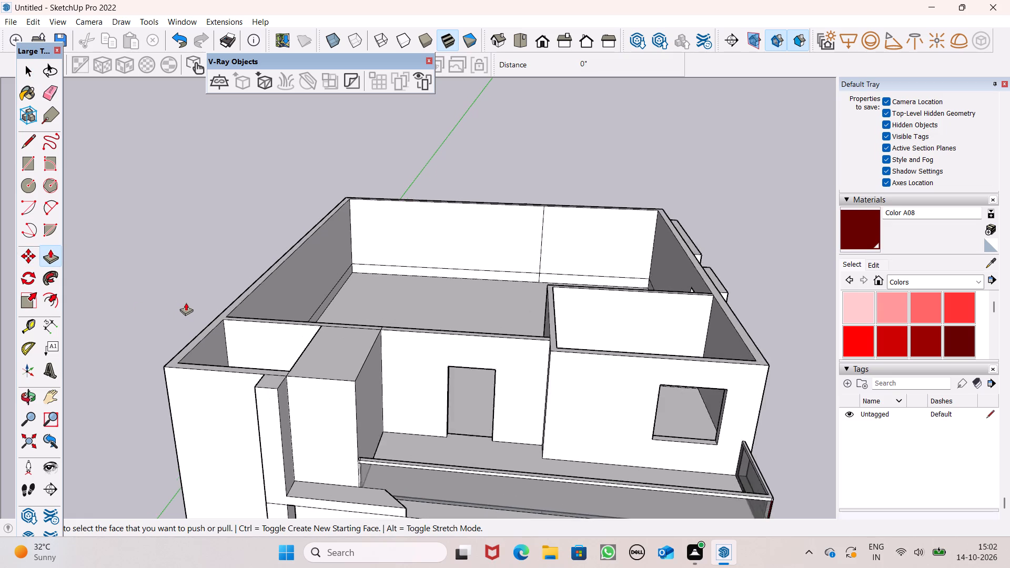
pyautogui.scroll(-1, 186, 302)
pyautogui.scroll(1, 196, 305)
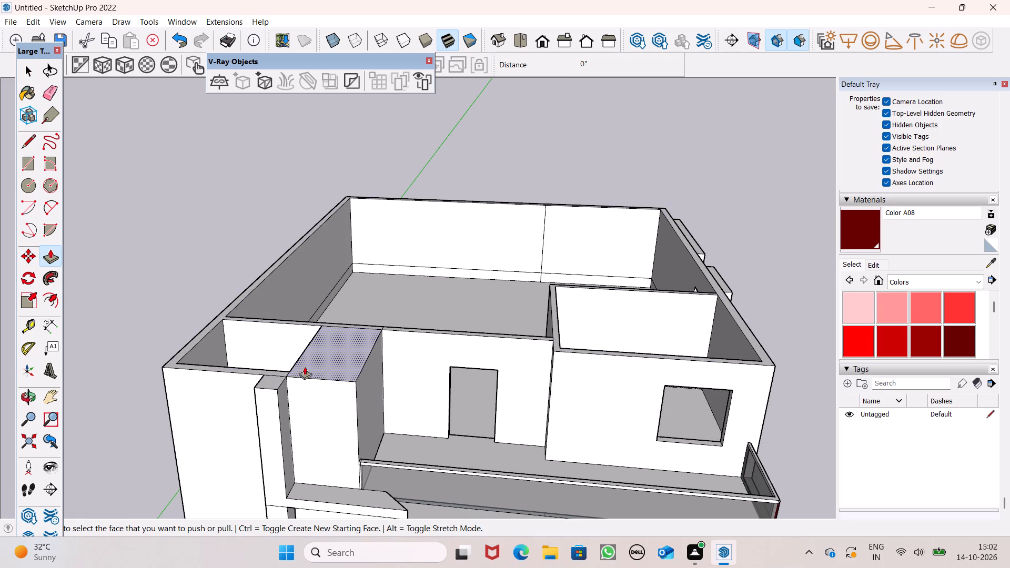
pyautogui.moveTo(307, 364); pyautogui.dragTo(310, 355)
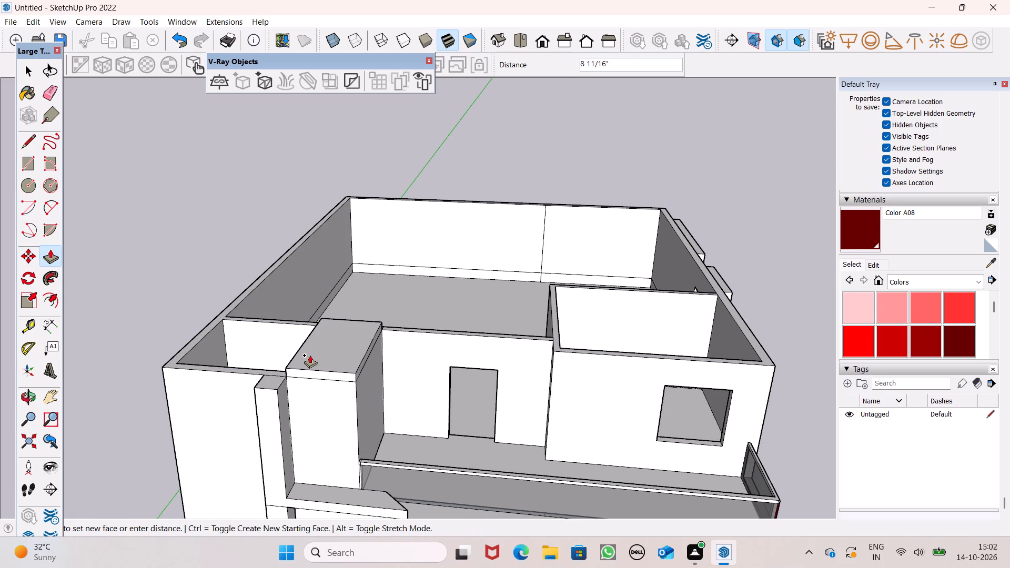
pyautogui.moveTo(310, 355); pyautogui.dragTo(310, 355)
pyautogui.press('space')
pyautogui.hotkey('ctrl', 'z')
# Cap the large main room of the top floor by tracing a line along its rear inner wall-top edge from the corner.
pyautogui.scroll(-2, 294, 324)
pyautogui.moveTo(335, 380); pyautogui.dragTo(381, 547, button='middle')
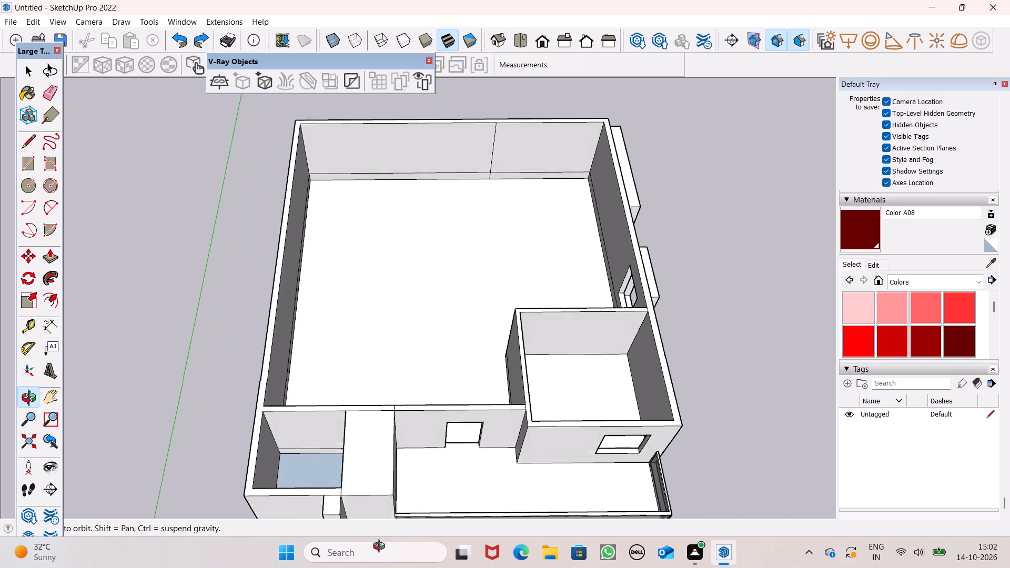
pyautogui.moveTo(381, 547); pyautogui.dragTo(382, 547, button='middle')
pyautogui.scroll(-2, 399, 372)
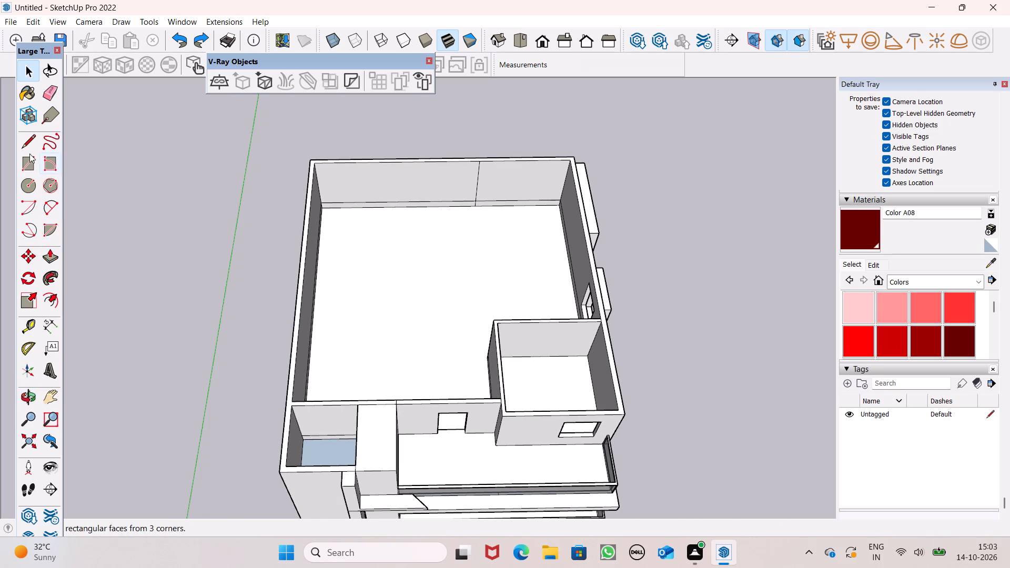
pyautogui.click(27, 140)
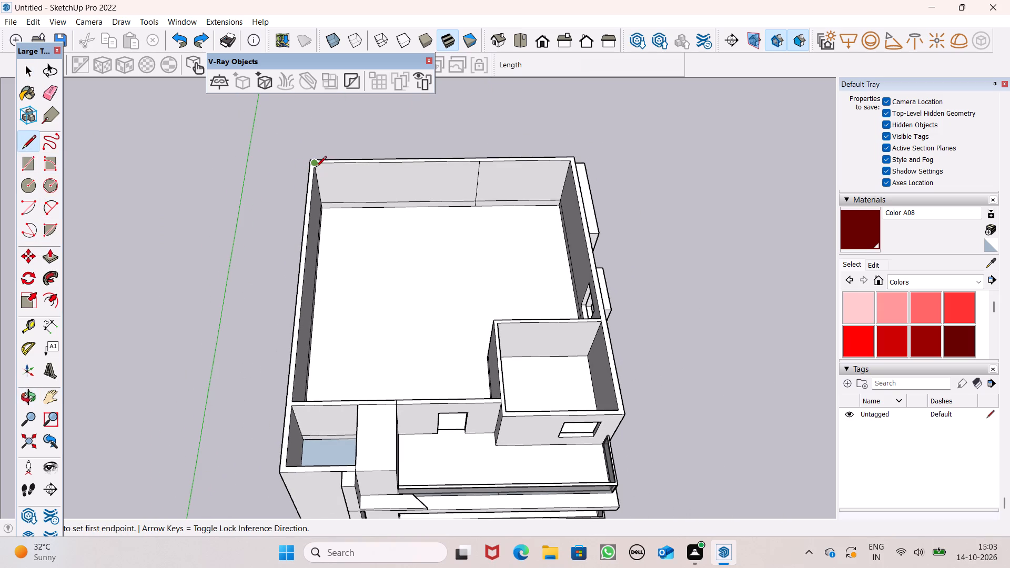
pyautogui.click(316, 168)
pyautogui.click(332, 161)
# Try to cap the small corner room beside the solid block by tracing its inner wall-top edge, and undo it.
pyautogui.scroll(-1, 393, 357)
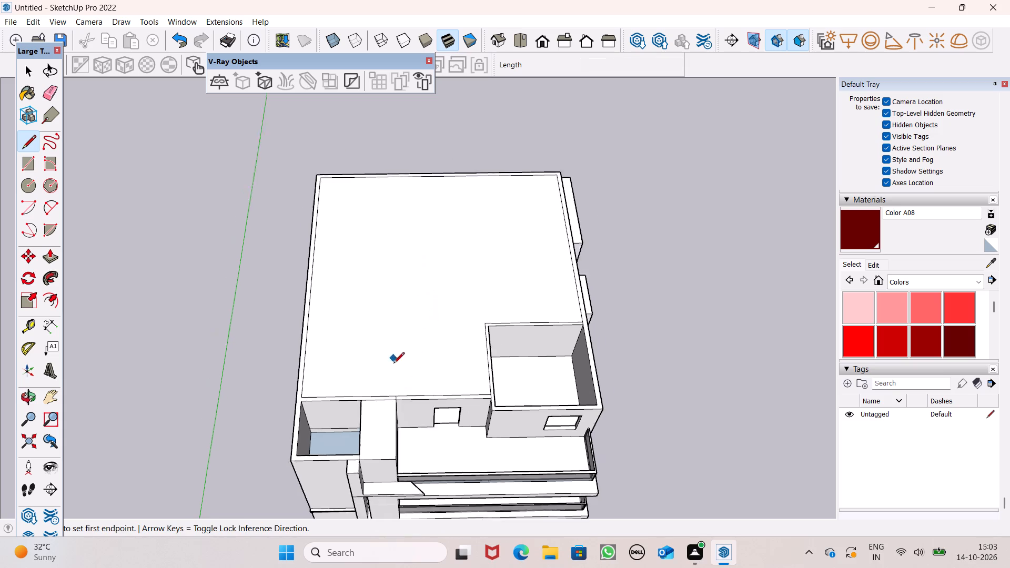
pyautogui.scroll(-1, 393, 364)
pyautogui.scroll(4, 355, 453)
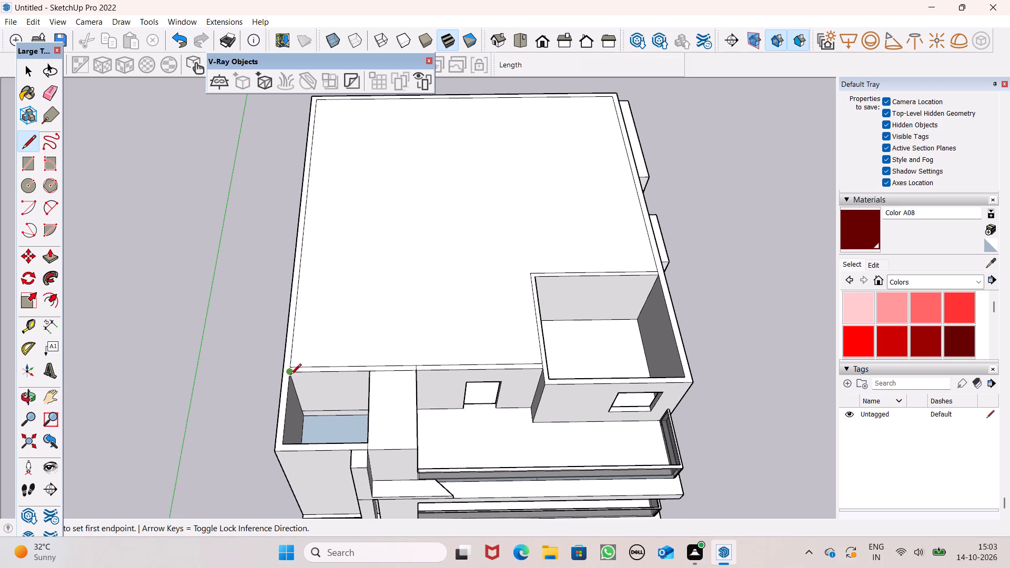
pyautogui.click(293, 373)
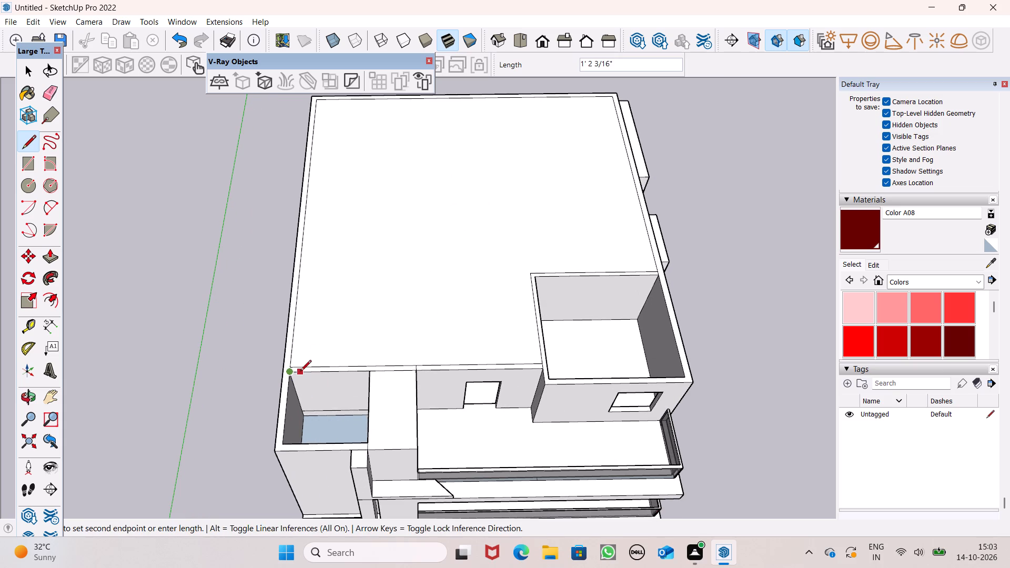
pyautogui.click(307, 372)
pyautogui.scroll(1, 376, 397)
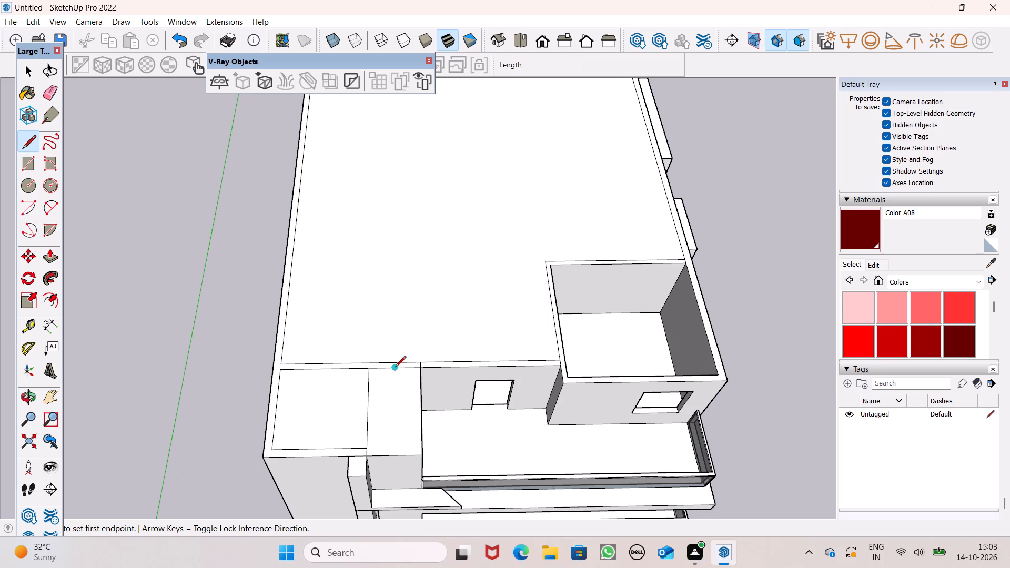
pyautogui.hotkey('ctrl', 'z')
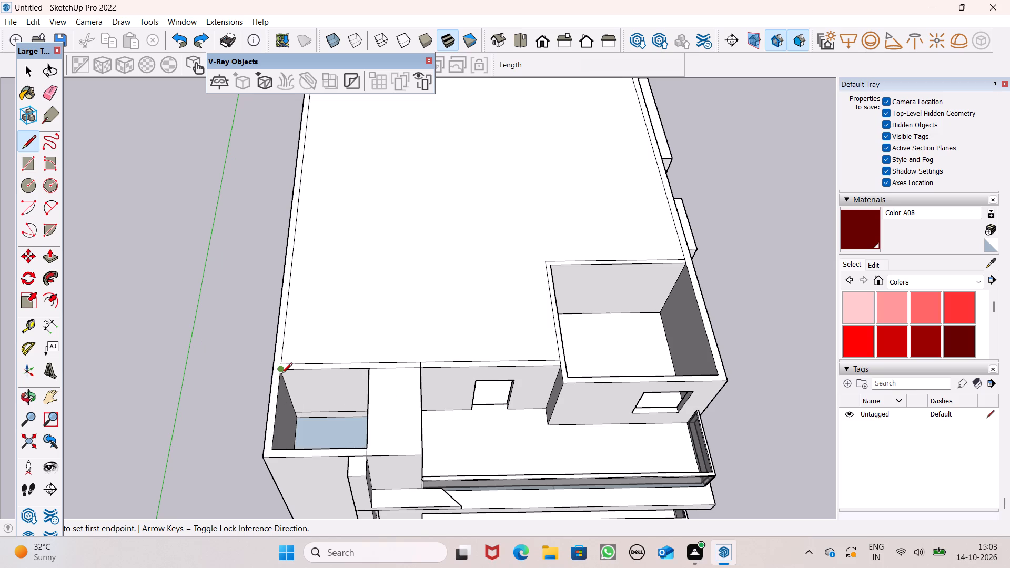
# Cap the small corner room beside the solid block by tracing a line along its inner wall-top edge.
pyautogui.click(282, 373)
pyautogui.click(292, 371)
pyautogui.press('space')
# Examine the top-floor roof surfaces and the balcony side of the whole building from several angles.
pyautogui.scroll(-1, 339, 337)
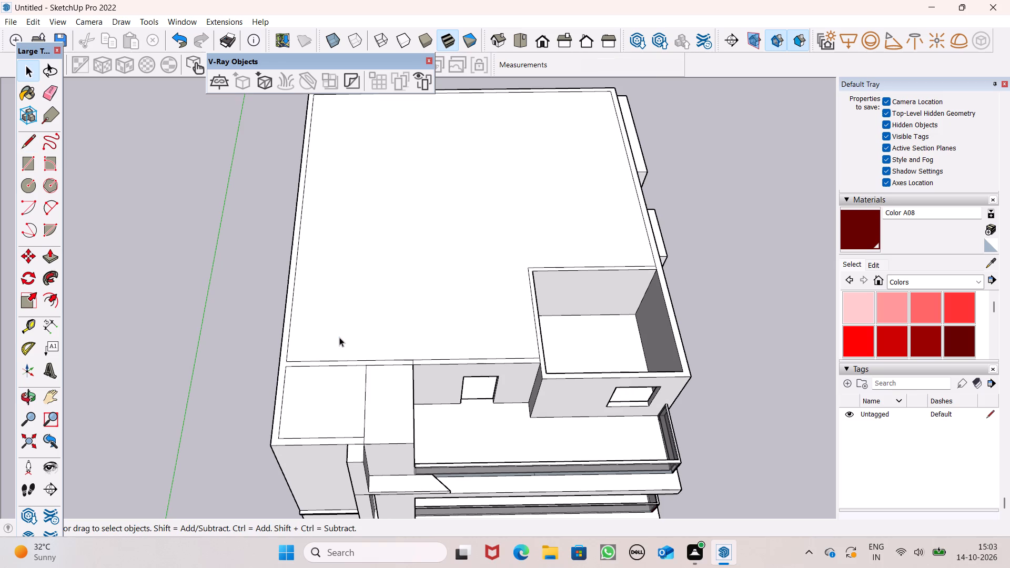
pyautogui.scroll(-7, 339, 337)
pyautogui.moveTo(448, 384); pyautogui.dragTo(436, 398, button='middle')
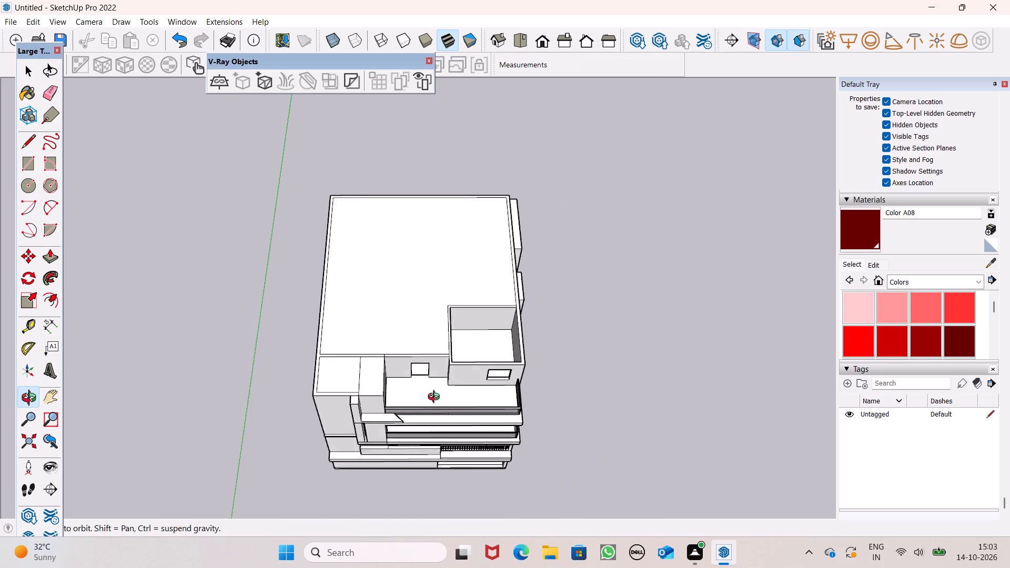
pyautogui.moveTo(436, 398); pyautogui.dragTo(253, 292, button='middle')
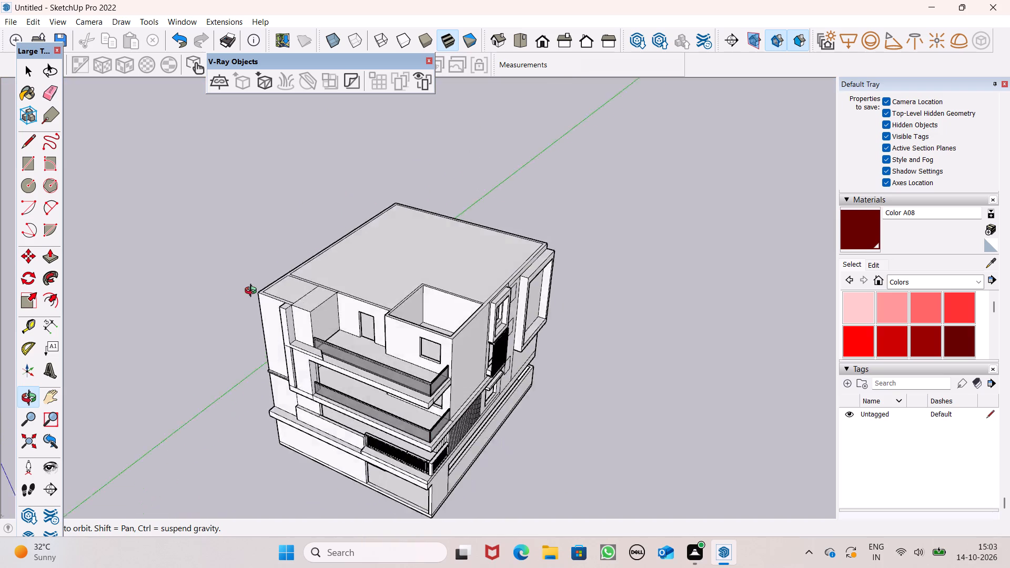
pyautogui.moveTo(253, 292); pyautogui.dragTo(167, 307, button='middle')
pyautogui.scroll(1, 276, 249)
pyautogui.moveTo(274, 249); pyautogui.dragTo(490, 321, button='middle')
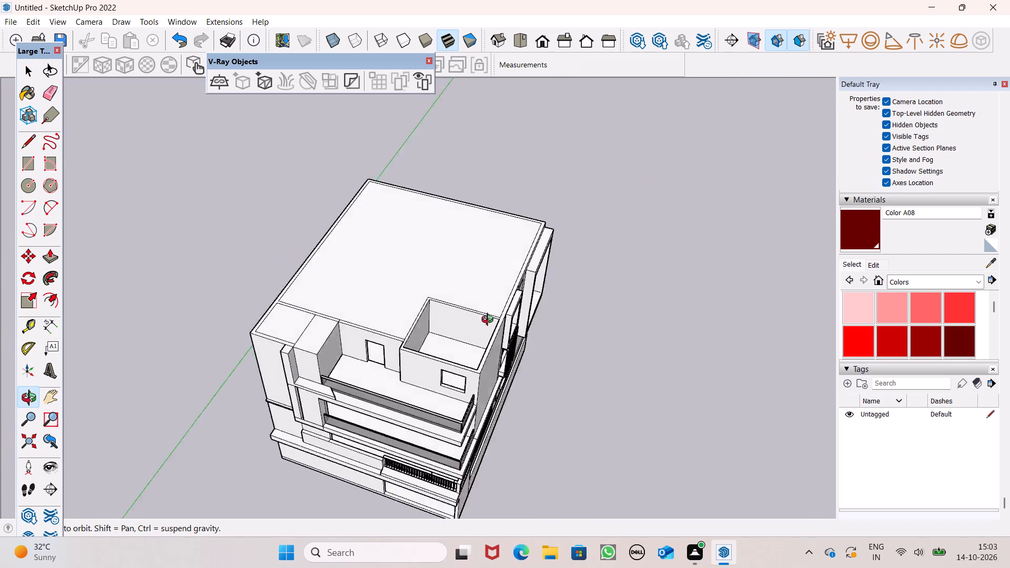
pyautogui.moveTo(490, 321); pyautogui.dragTo(547, 364, button='middle')
pyautogui.scroll(6, 314, 434)
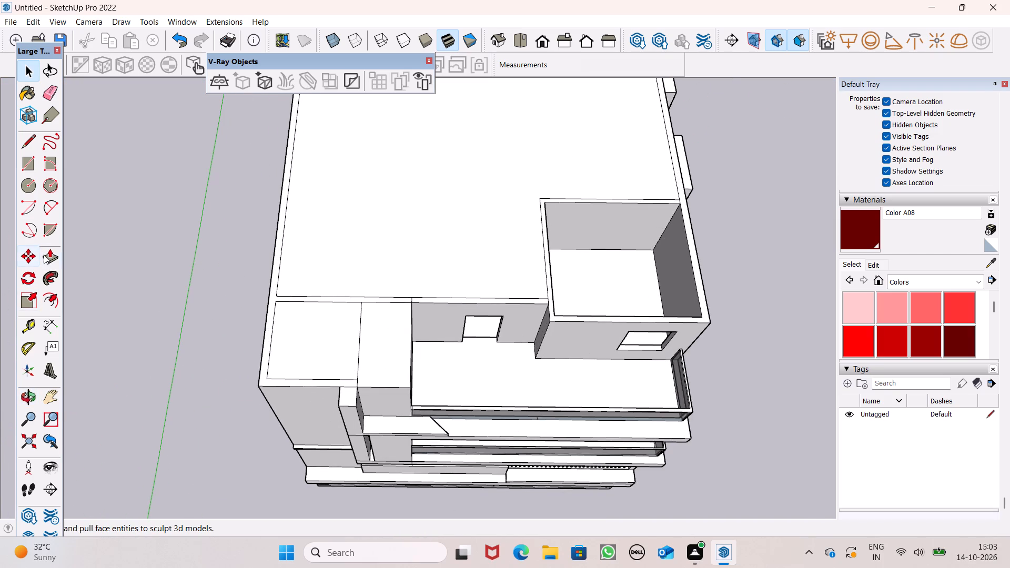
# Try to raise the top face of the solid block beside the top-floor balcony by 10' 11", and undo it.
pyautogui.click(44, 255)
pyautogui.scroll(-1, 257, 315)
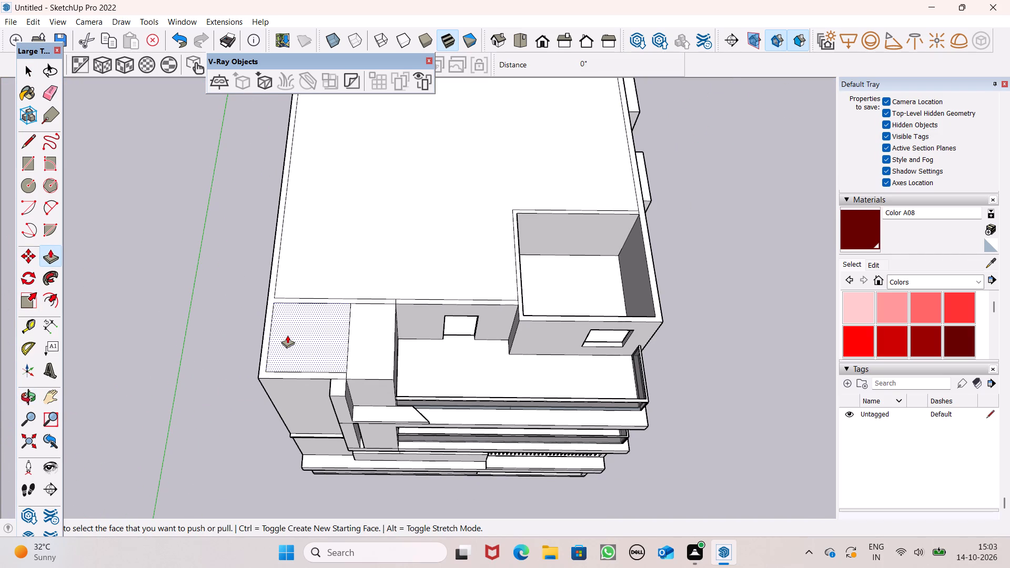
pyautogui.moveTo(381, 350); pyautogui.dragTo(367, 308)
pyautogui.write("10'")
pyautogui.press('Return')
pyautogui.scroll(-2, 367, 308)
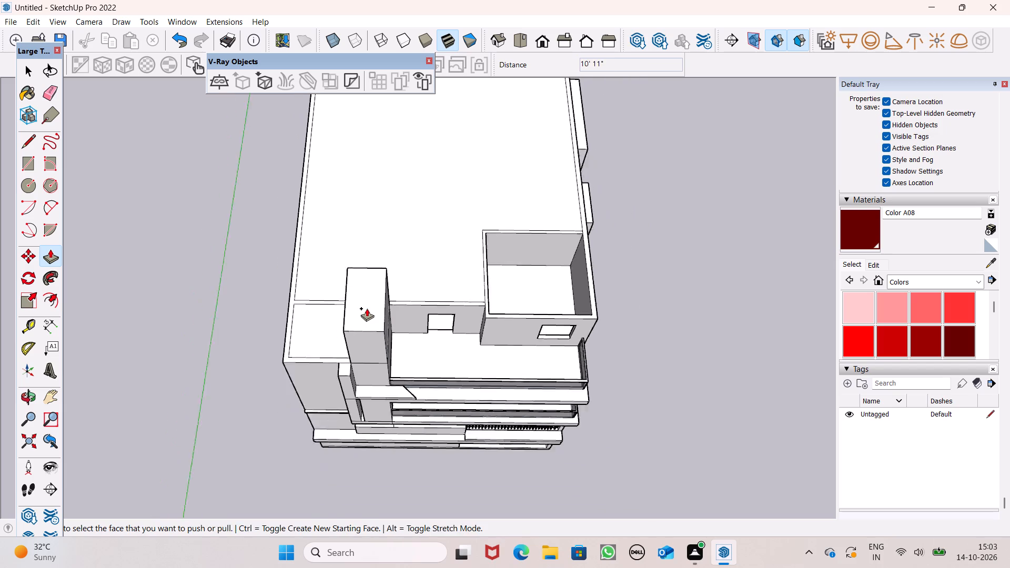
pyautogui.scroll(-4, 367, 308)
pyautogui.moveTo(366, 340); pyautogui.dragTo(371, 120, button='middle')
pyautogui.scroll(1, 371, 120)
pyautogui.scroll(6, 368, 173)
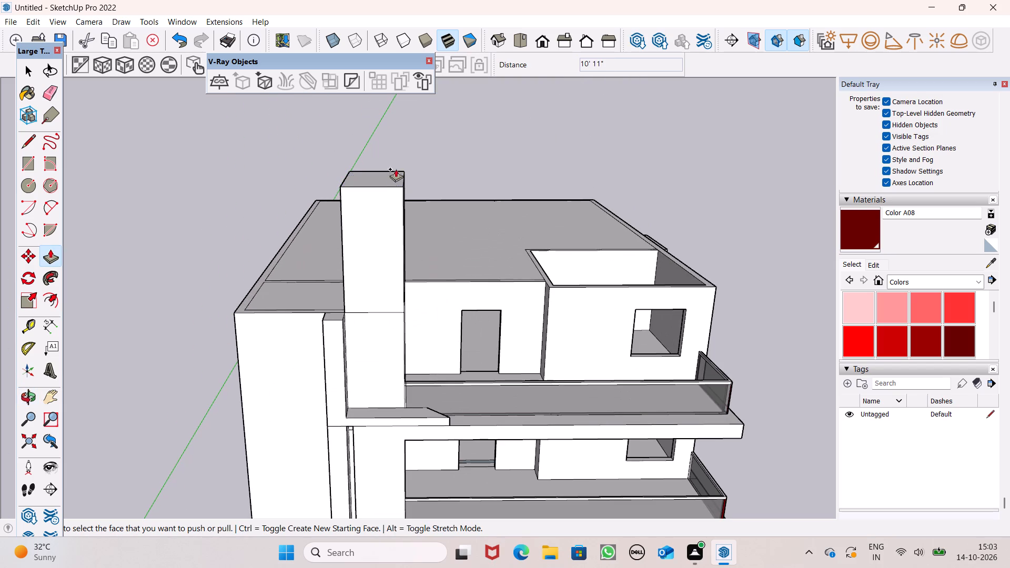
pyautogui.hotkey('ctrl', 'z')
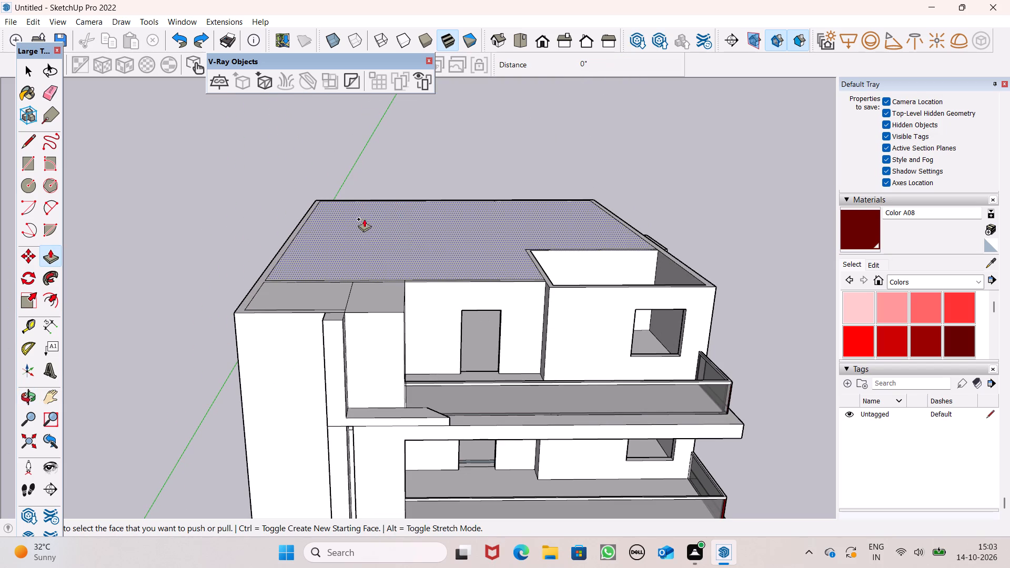
# Raise the top face of the solid block beside the top-floor balcony by 6' with Push/Pull.
pyautogui.moveTo(372, 300); pyautogui.dragTo(369, 230)
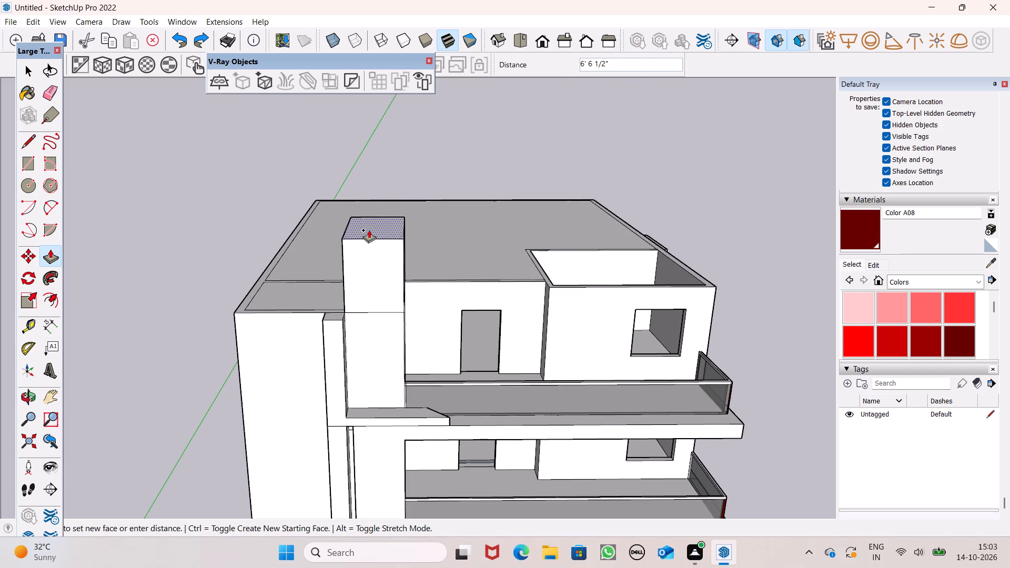
pyautogui.moveTo(369, 230); pyautogui.dragTo(368, 227)
pyautogui.write("6'")
pyautogui.press('Return')
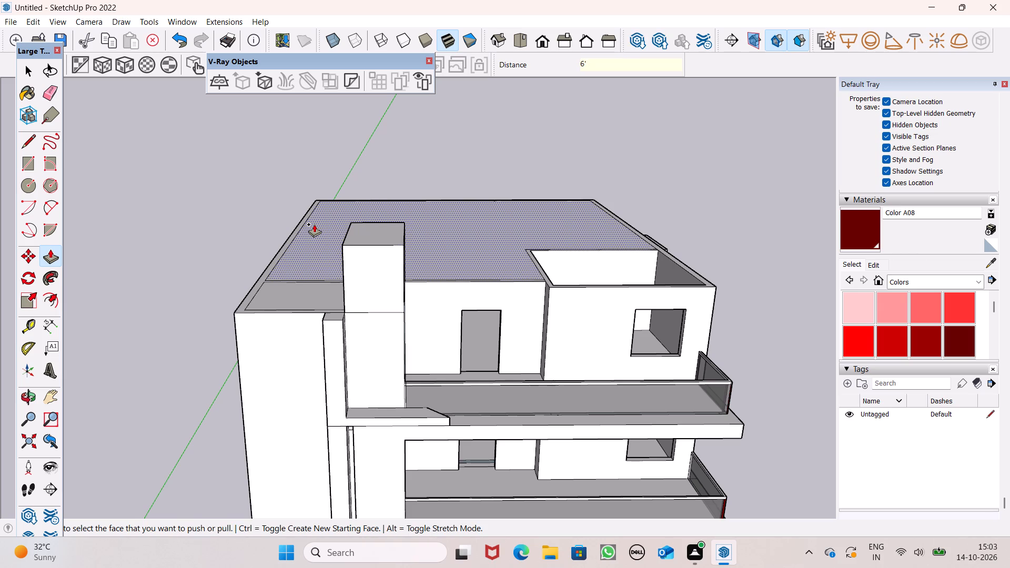
# Examine the solid block and the surrounding roof from the balcony side and from above.
pyautogui.scroll(1, 314, 221)
pyautogui.moveTo(314, 221); pyautogui.dragTo(381, 193, button='middle')
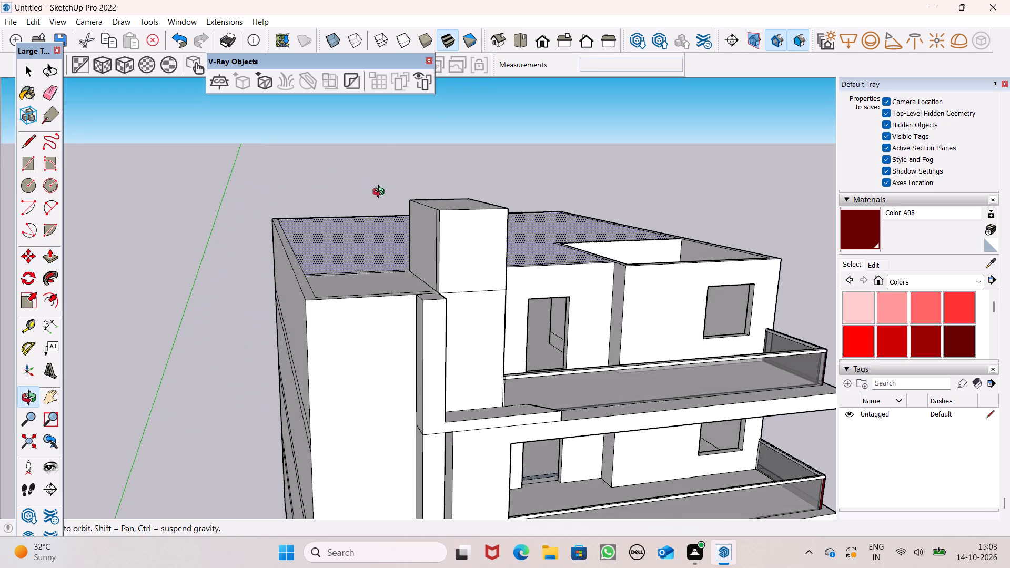
pyautogui.moveTo(381, 193); pyautogui.dragTo(319, 197, button='middle')
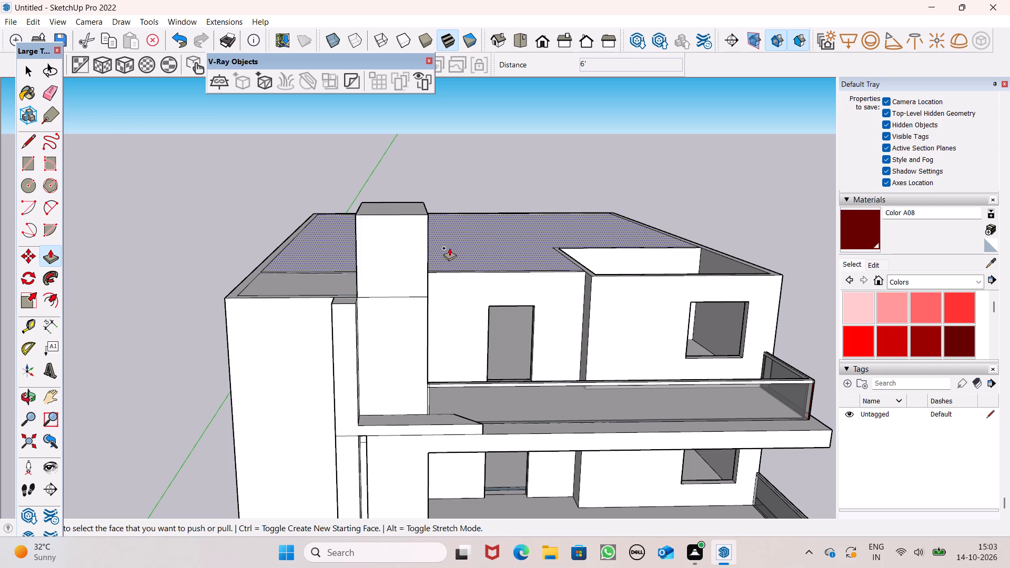
pyautogui.scroll(2, 309, 271)
pyautogui.scroll(-5, 330, 270)
pyautogui.moveTo(343, 299); pyautogui.dragTo(396, 407, button='middle')
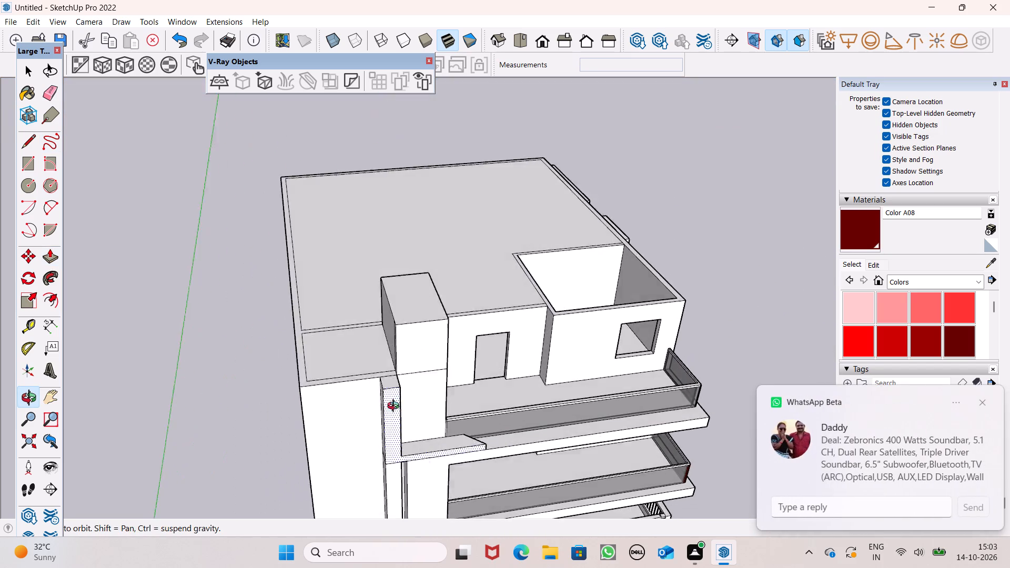
pyautogui.moveTo(396, 407); pyautogui.dragTo(405, 433, button='middle')
pyautogui.scroll(1, 405, 433)
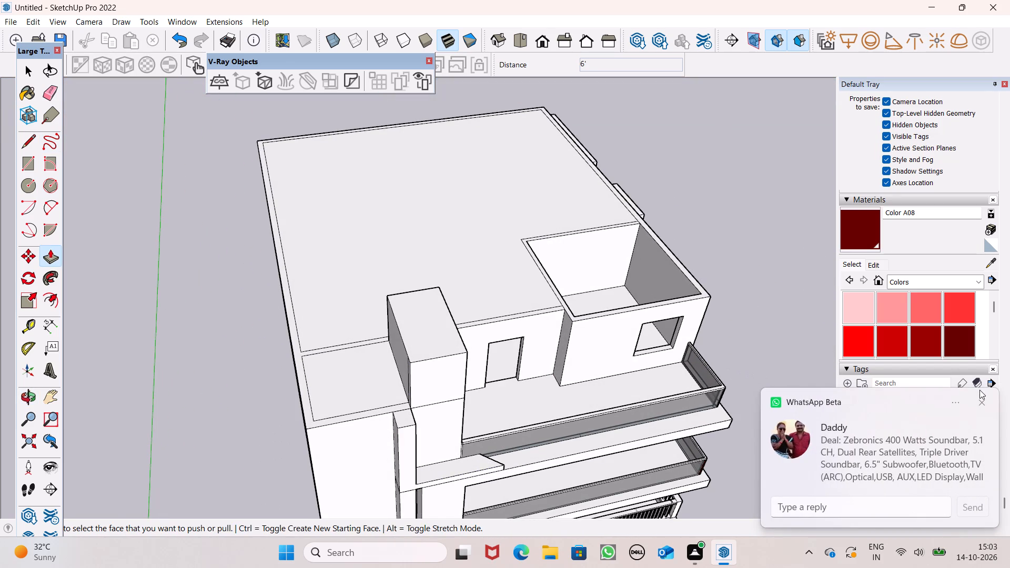